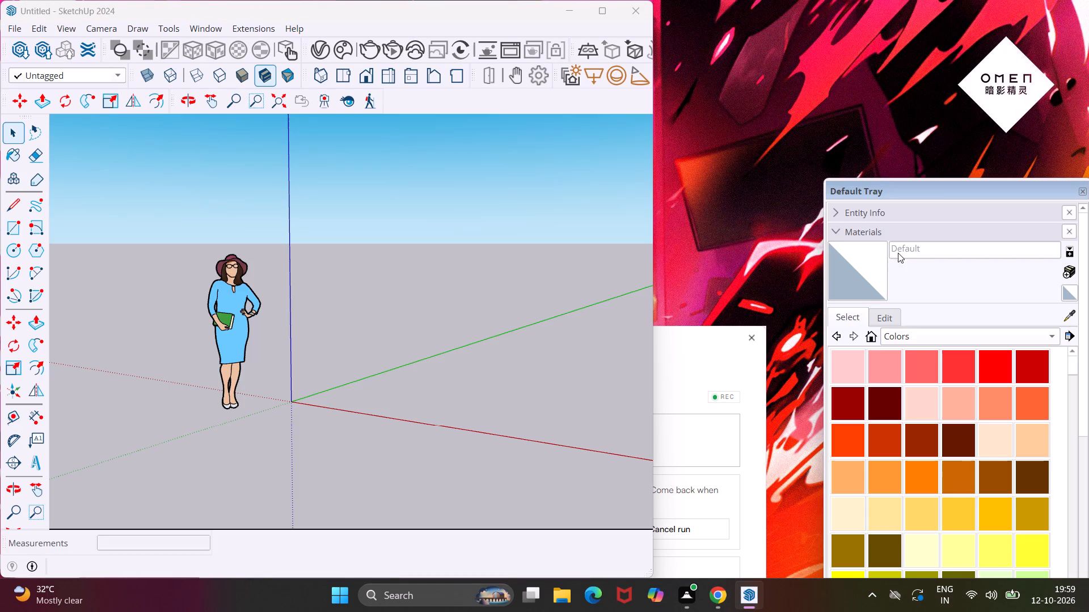
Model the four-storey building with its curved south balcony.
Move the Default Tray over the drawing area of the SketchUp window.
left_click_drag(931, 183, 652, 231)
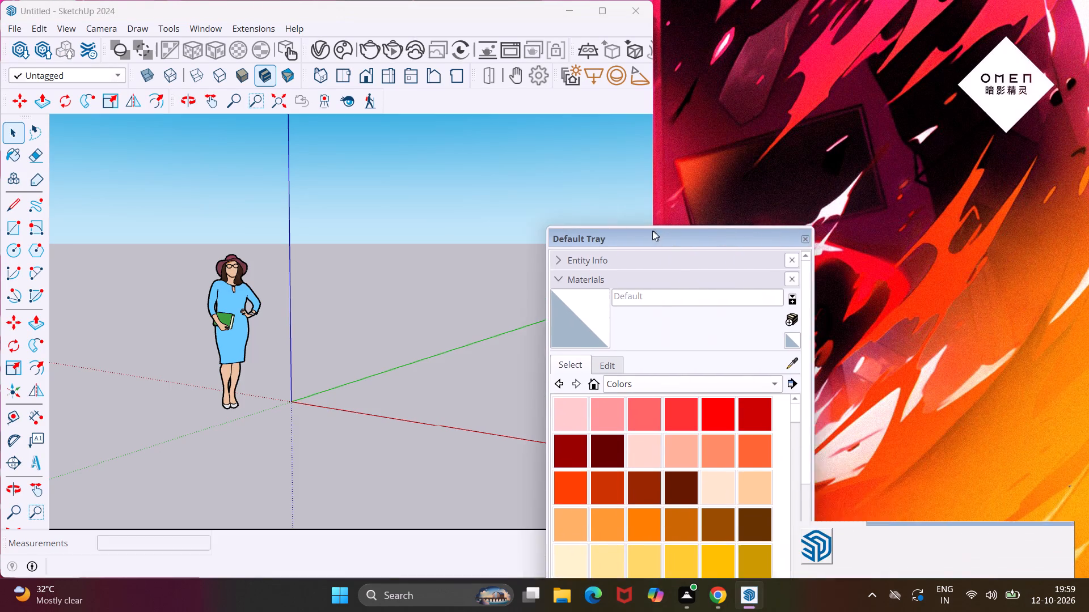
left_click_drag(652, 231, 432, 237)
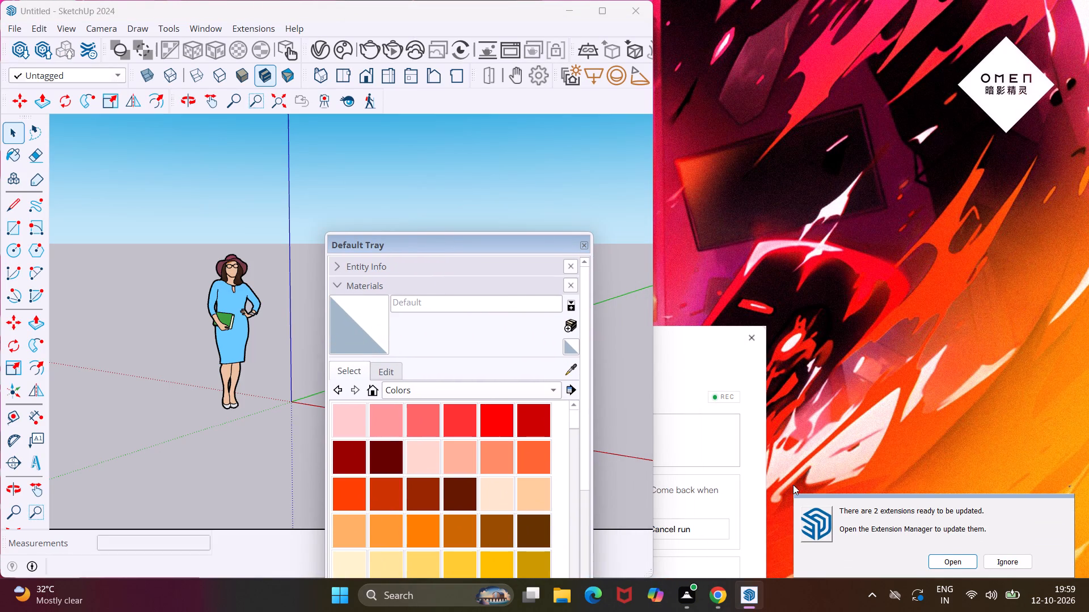
Open the reference image 02e7435b392104a7cd4b5e684fca9422 from the Downloads folder and close the File Explorer window.
left_click(560, 606)
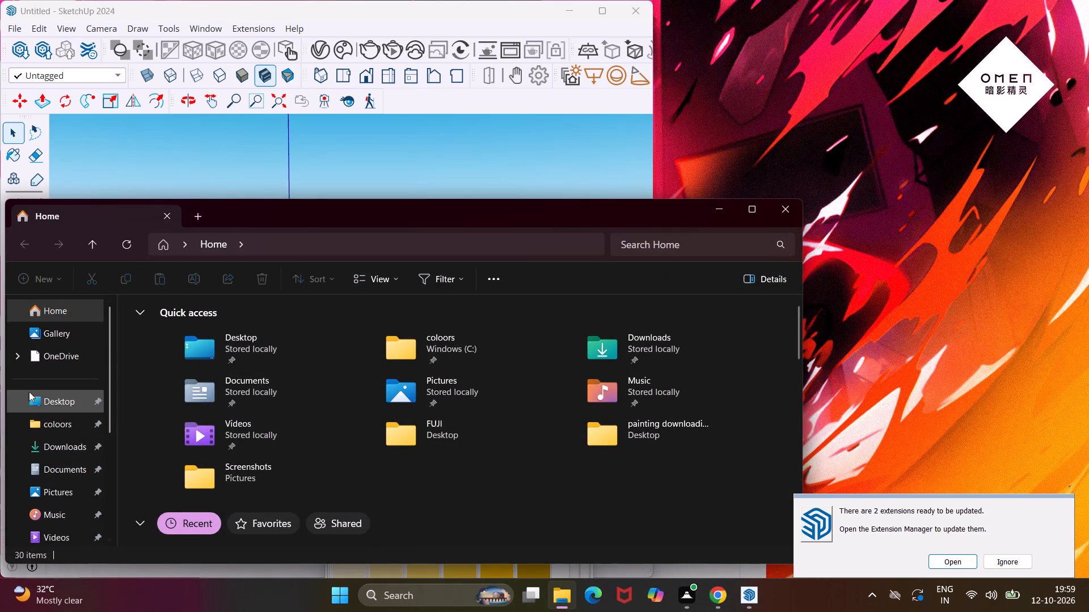
left_click(48, 441)
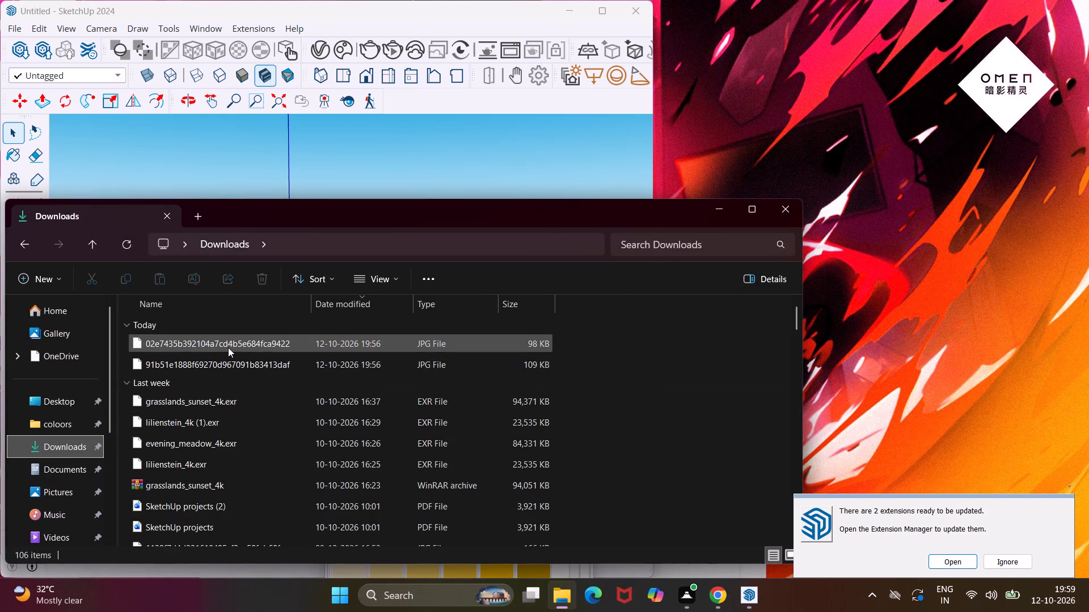
left_click(228, 347)
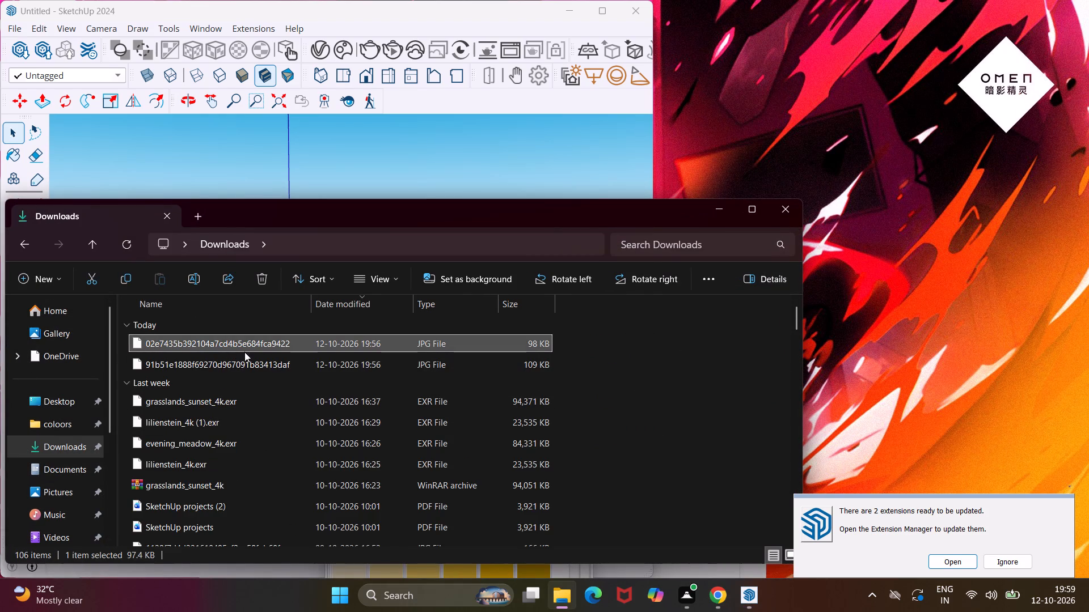
left_click(252, 338)
double_click(252, 338)
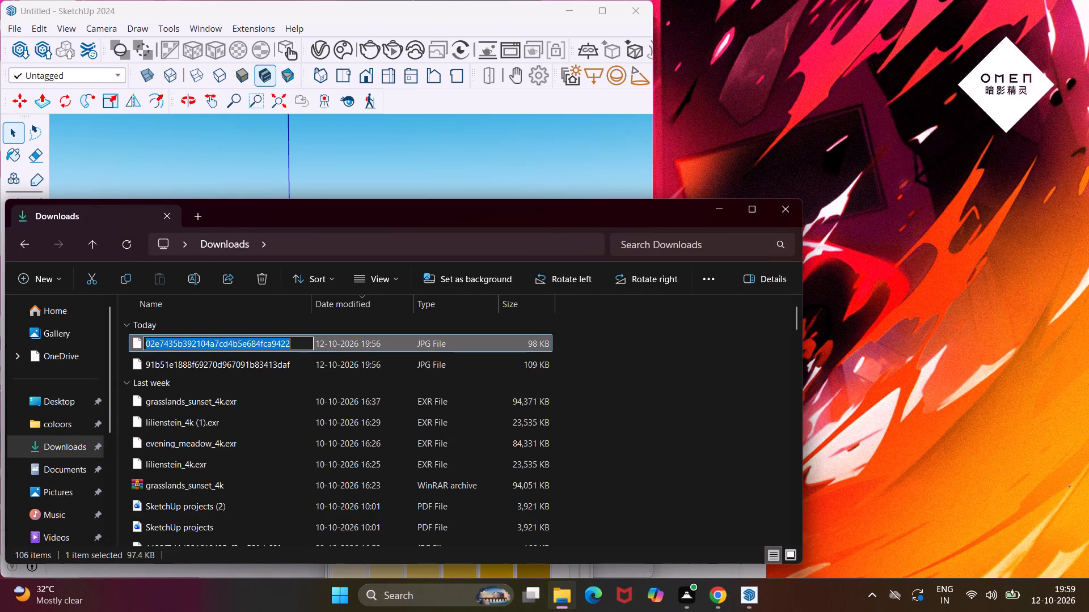
double_click(356, 339)
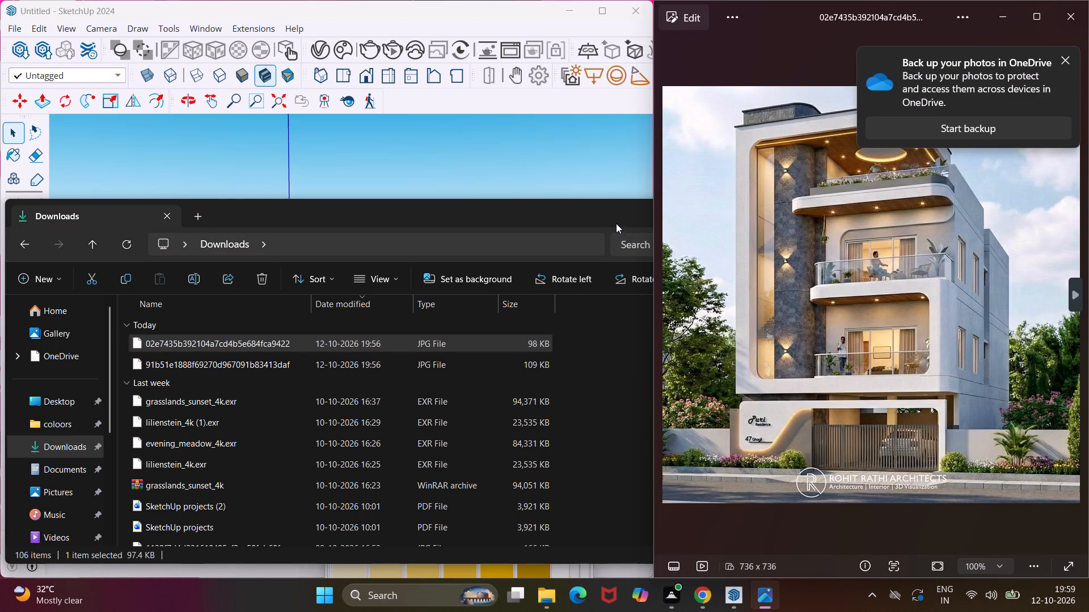
left_click_drag(612, 220, 496, 252)
left_click(677, 241)
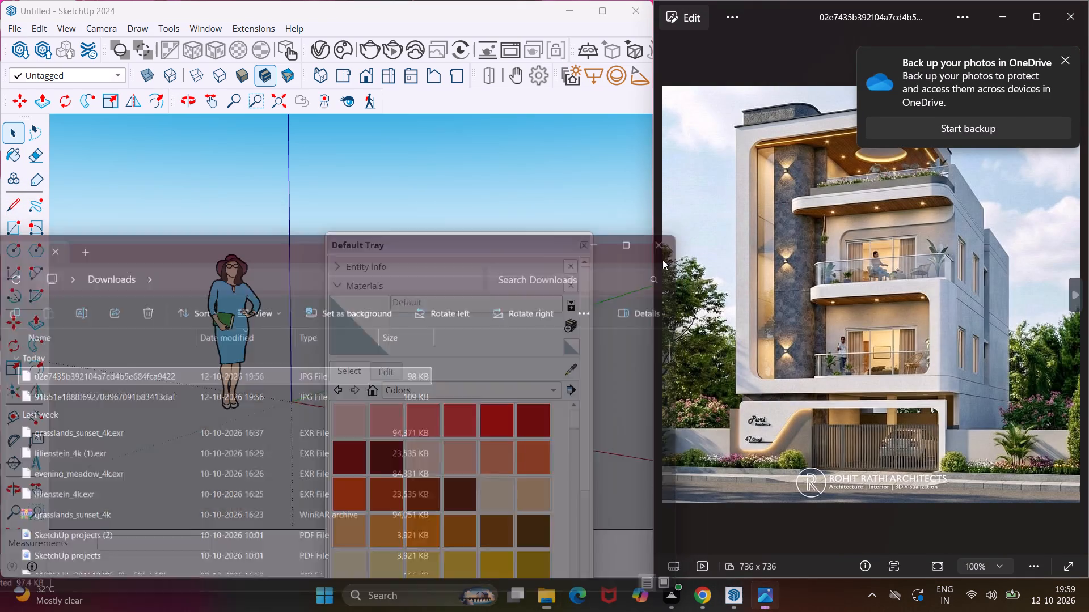
Narrow the reference image window and widen the SketchUp window so the model and the house picture sit side by side.
left_click_drag(656, 284, 689, 291)
left_click_drag(653, 277, 697, 283)
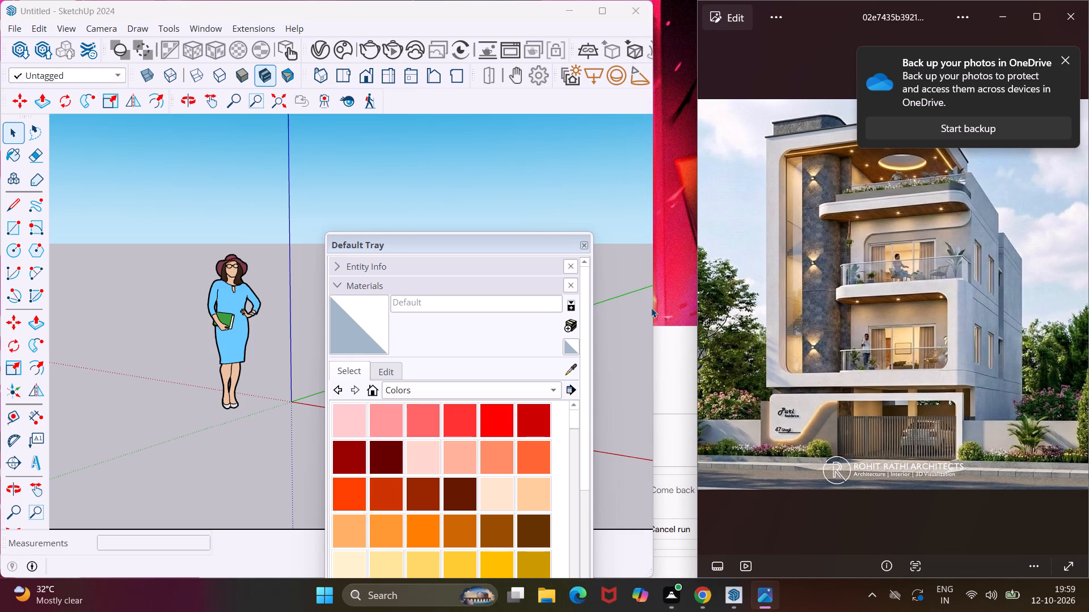
left_click_drag(651, 308, 662, 312)
left_click_drag(652, 312, 673, 315)
left_click(651, 298)
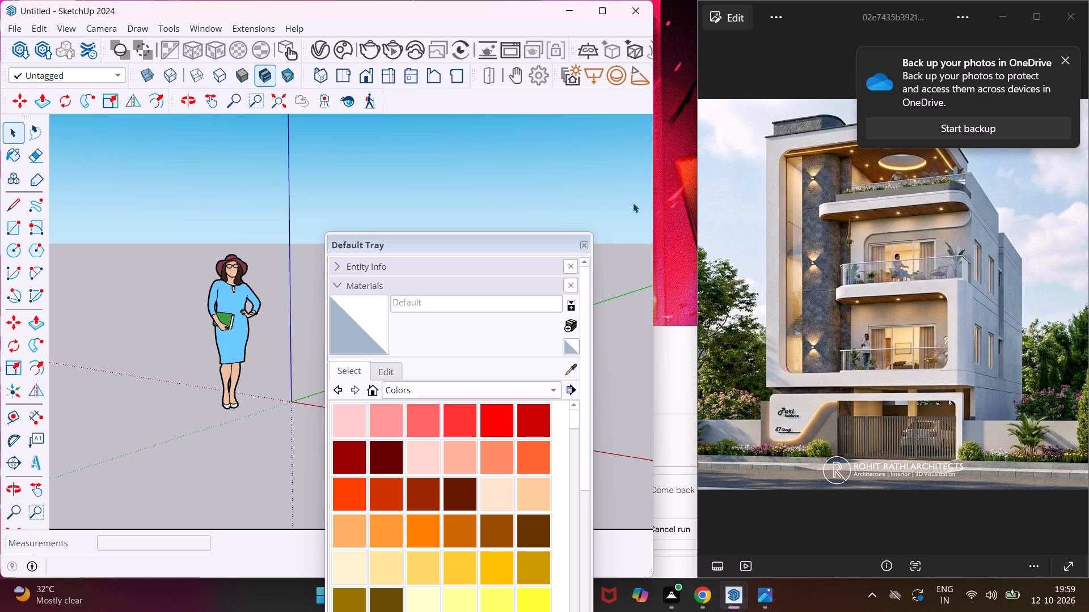
left_click(650, 252)
left_click_drag(656, 267, 679, 271)
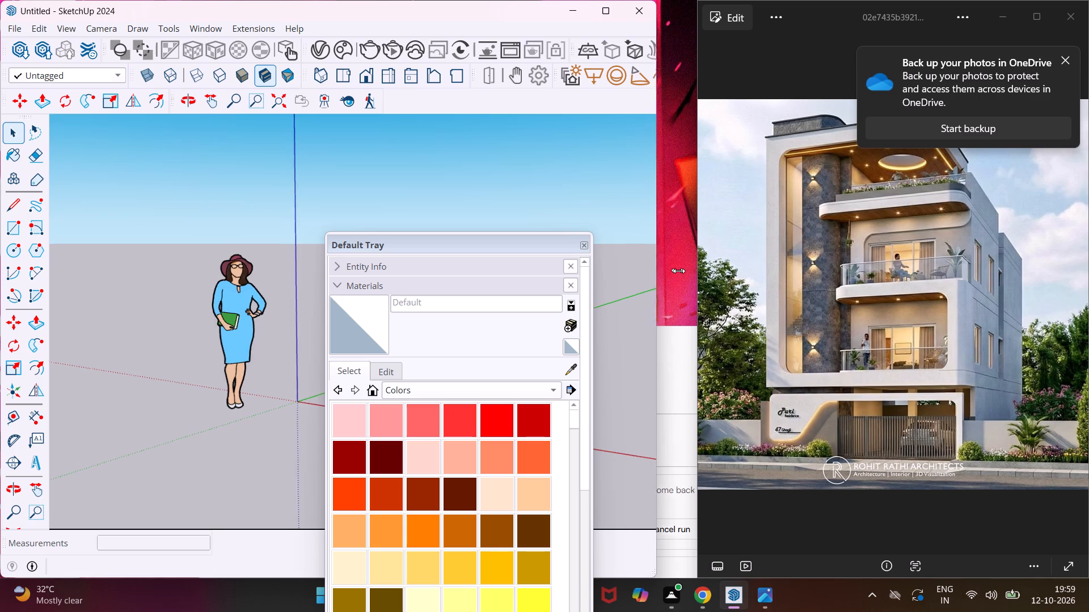
left_click_drag(679, 271, 710, 274)
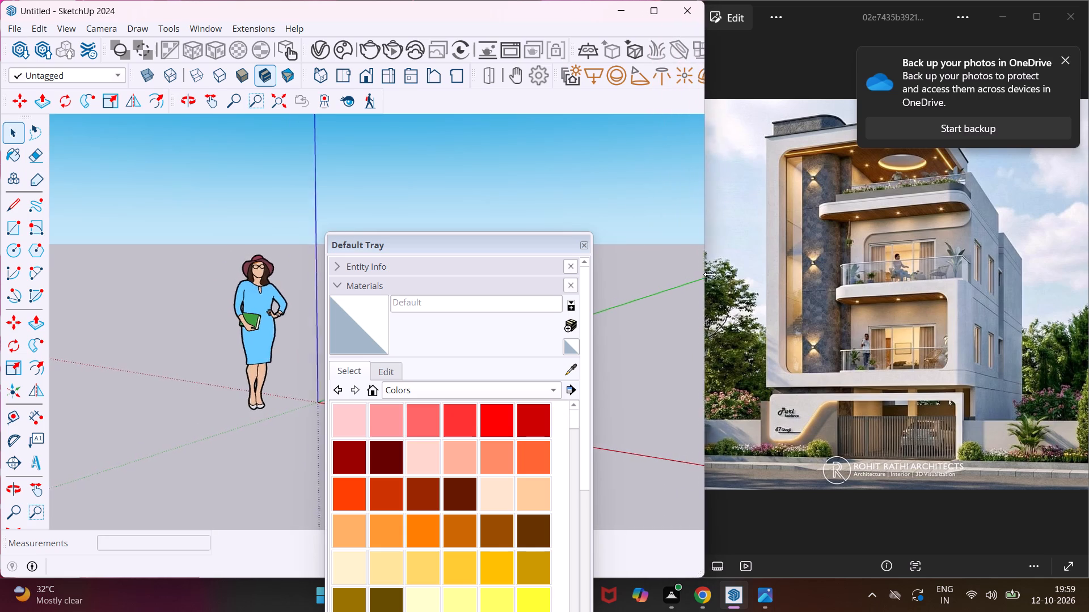
left_click_drag(710, 274, 757, 280)
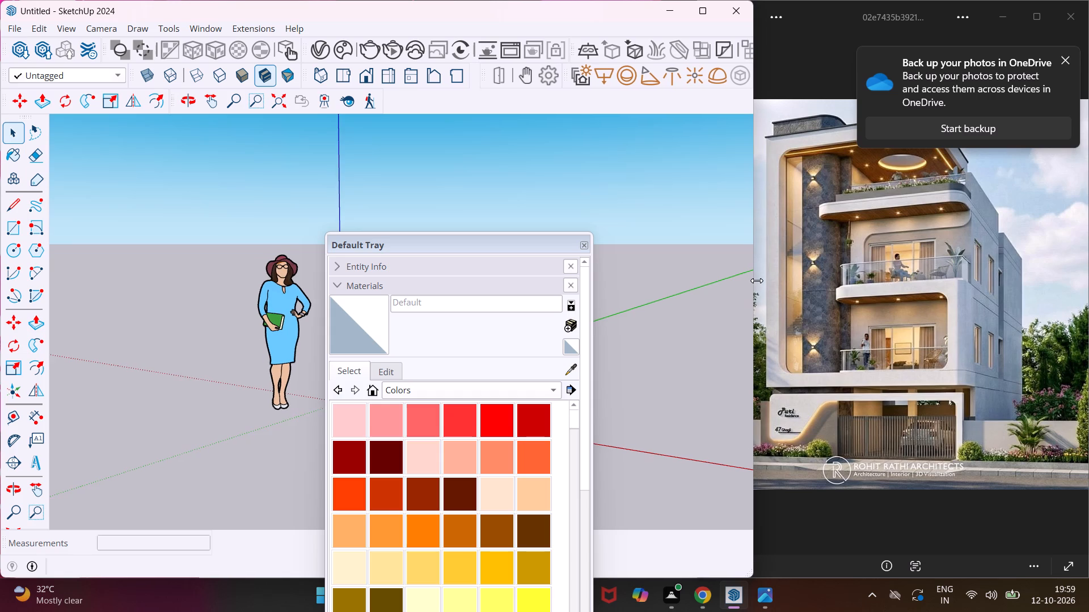
left_click_drag(757, 280, 763, 280)
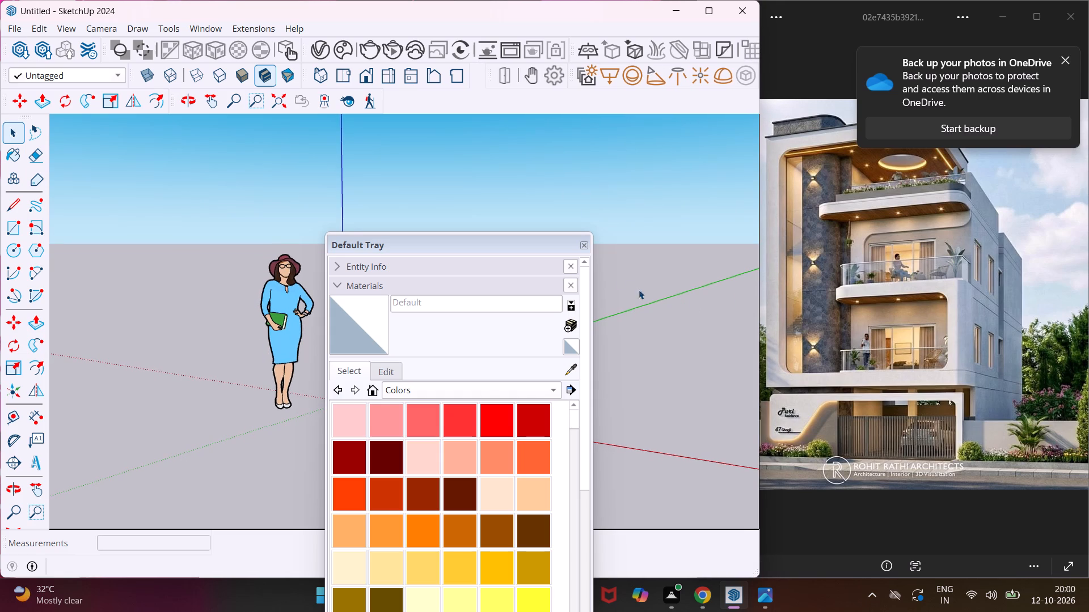
Move the Default Tray off the drawing area to the space beneath the house picture.
left_click_drag(552, 245, 253, 414)
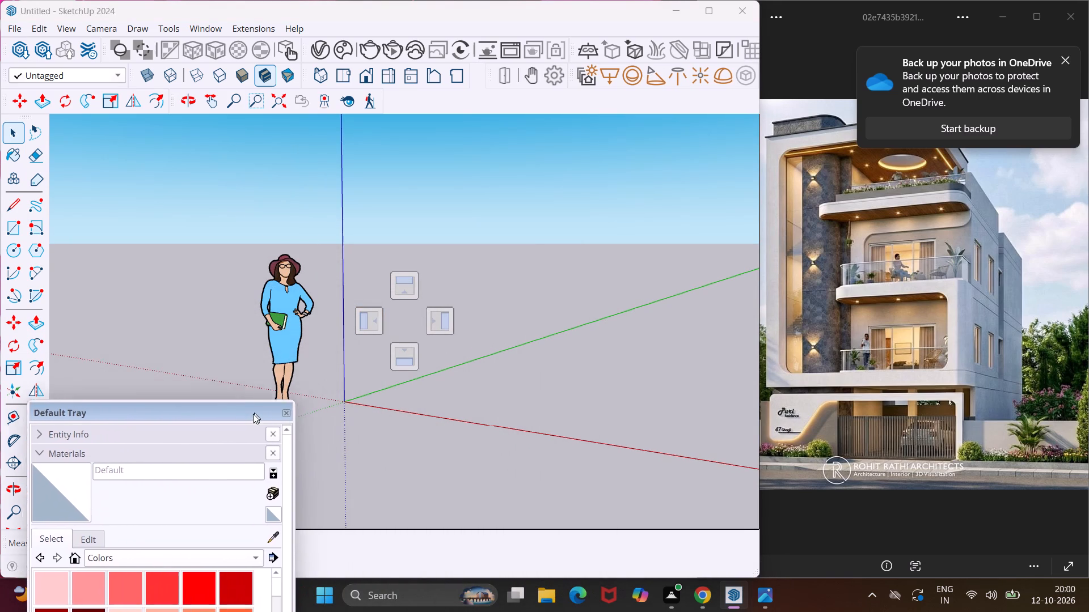
left_click_drag(253, 414, 217, 536)
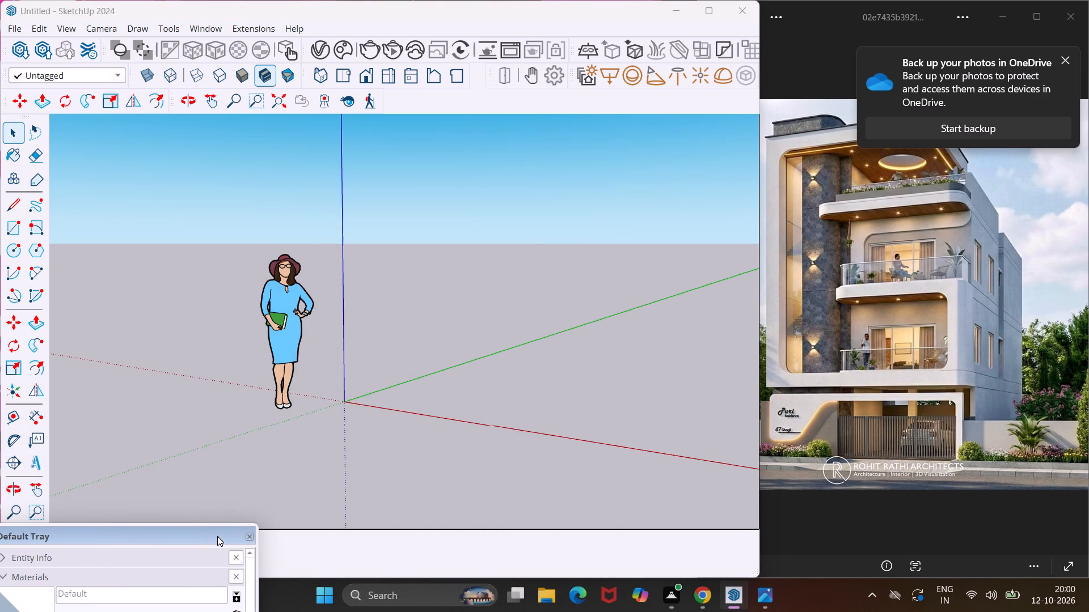
left_click_drag(217, 536, 892, 528)
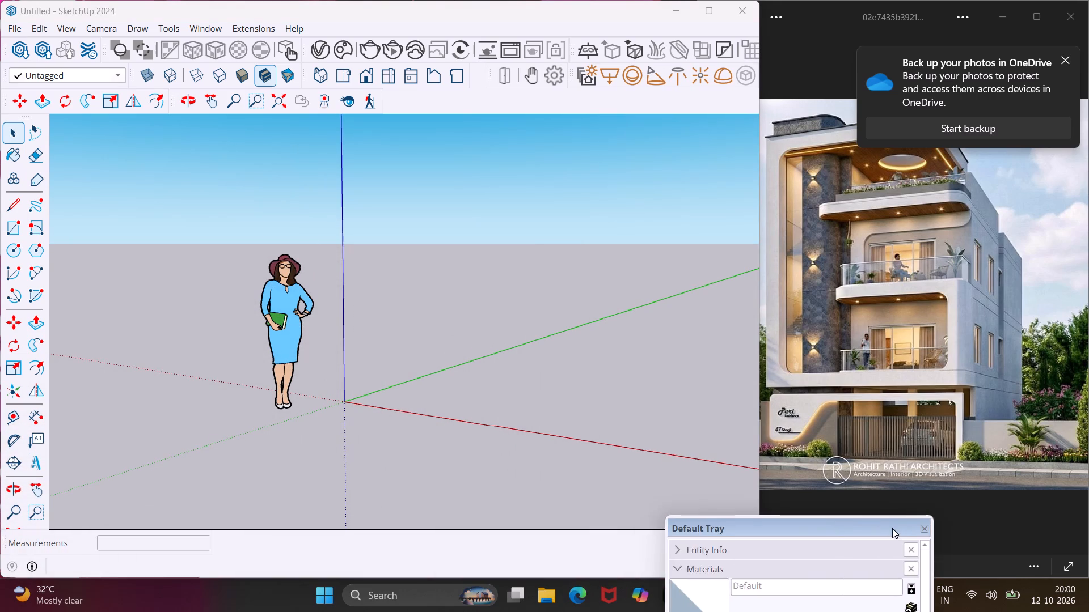
left_click_drag(892, 528, 1018, 498)
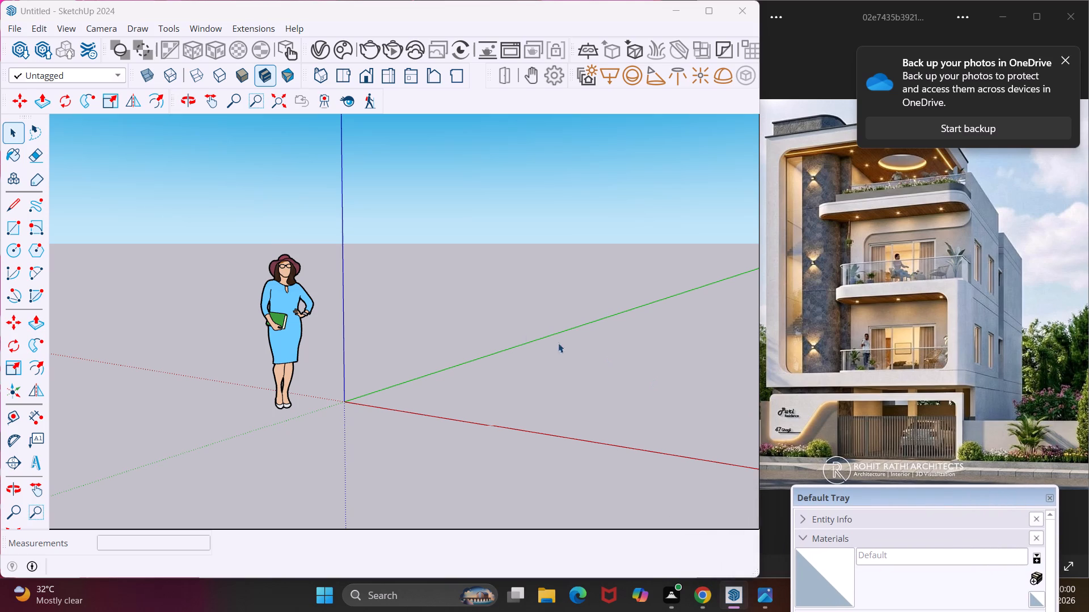
Delete the default human figure beside the origin.
middle_click_drag(503, 351, 412, 359)
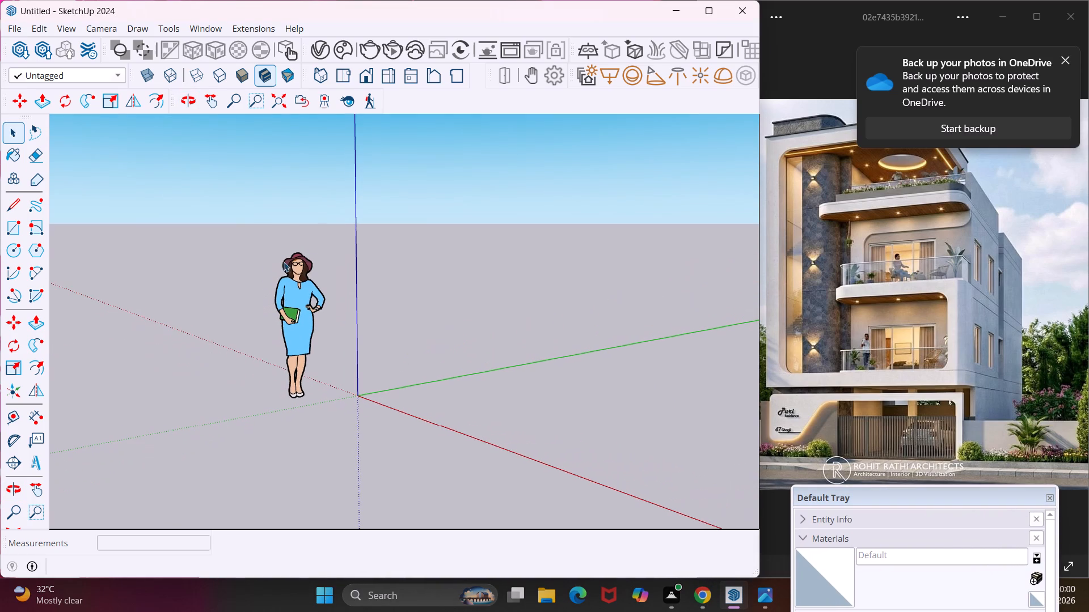
left_click_drag(338, 253, 237, 416)
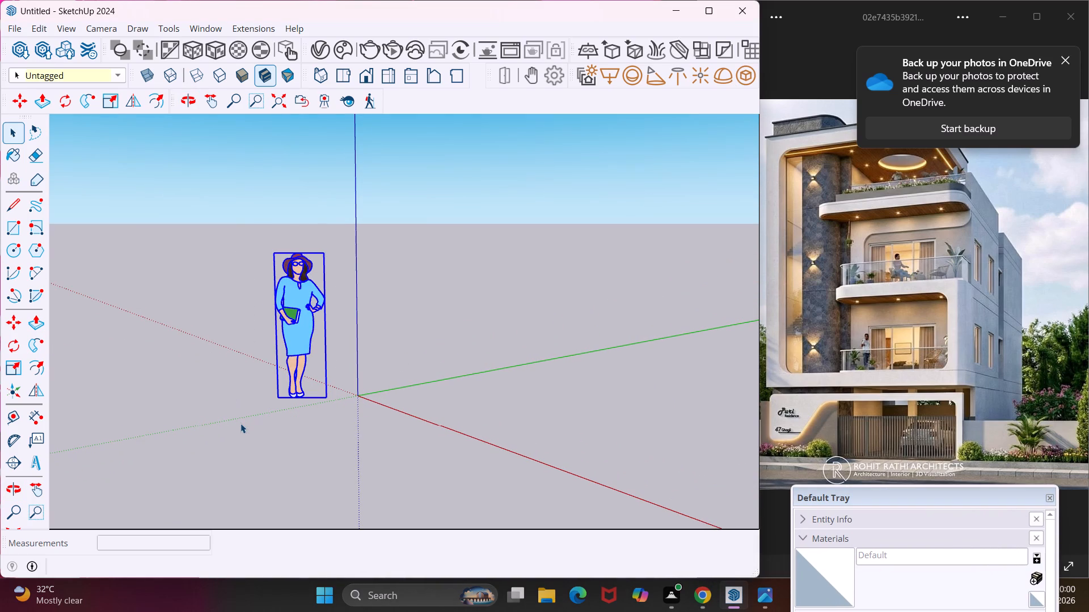
key("Delete")
Draw a 30' by 40' rectangle on the ground near the origin, between the red and green axes.
middle_click_drag(386, 439, 338, 427)
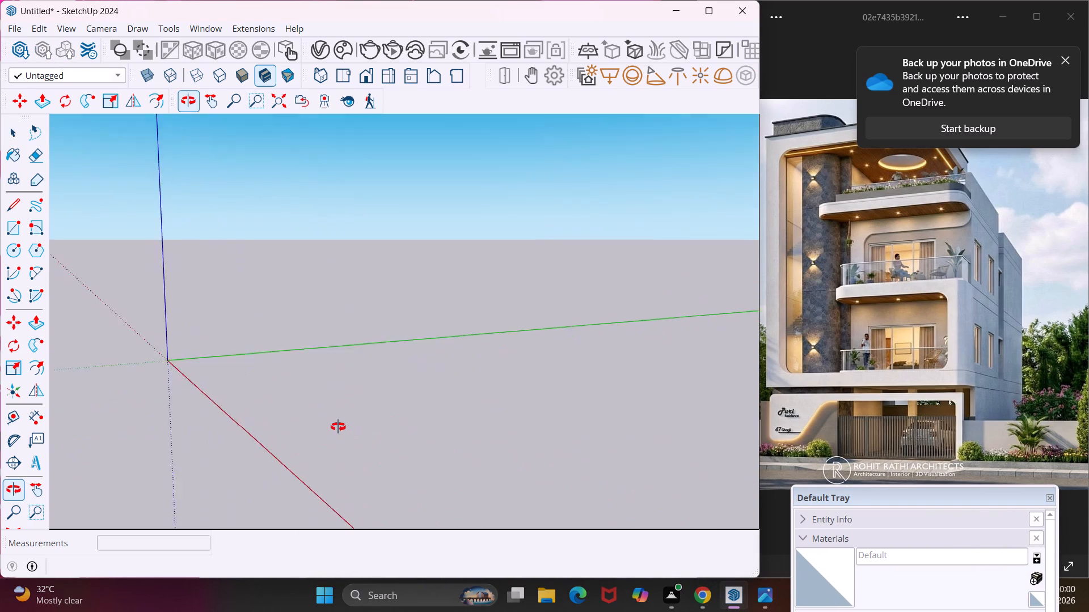
middle_click_drag(338, 427, 333, 445)
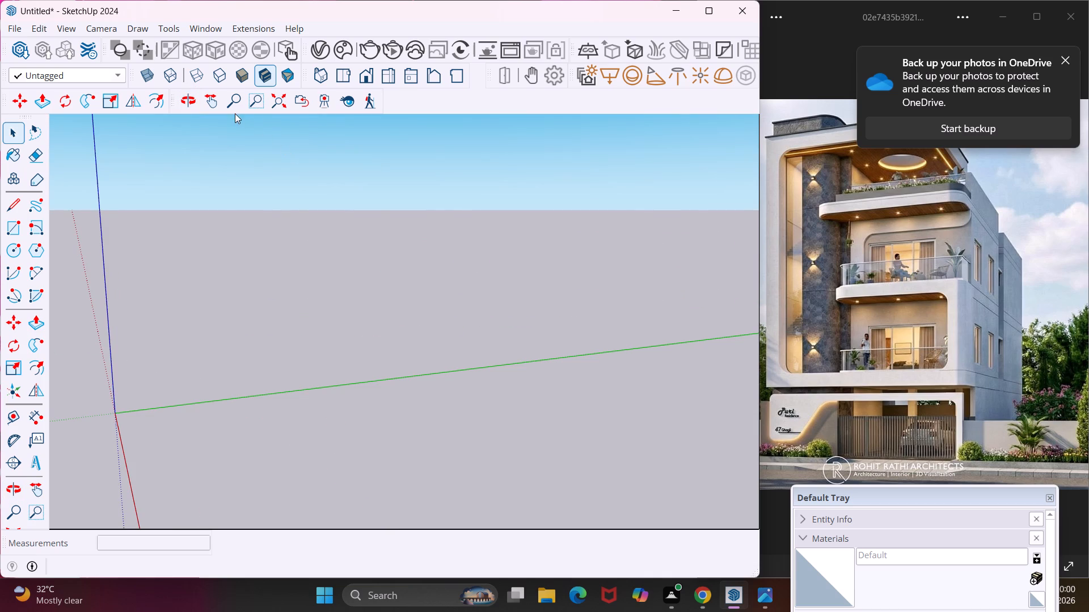
left_click(219, 103)
left_click_drag(255, 447, 302, 267)
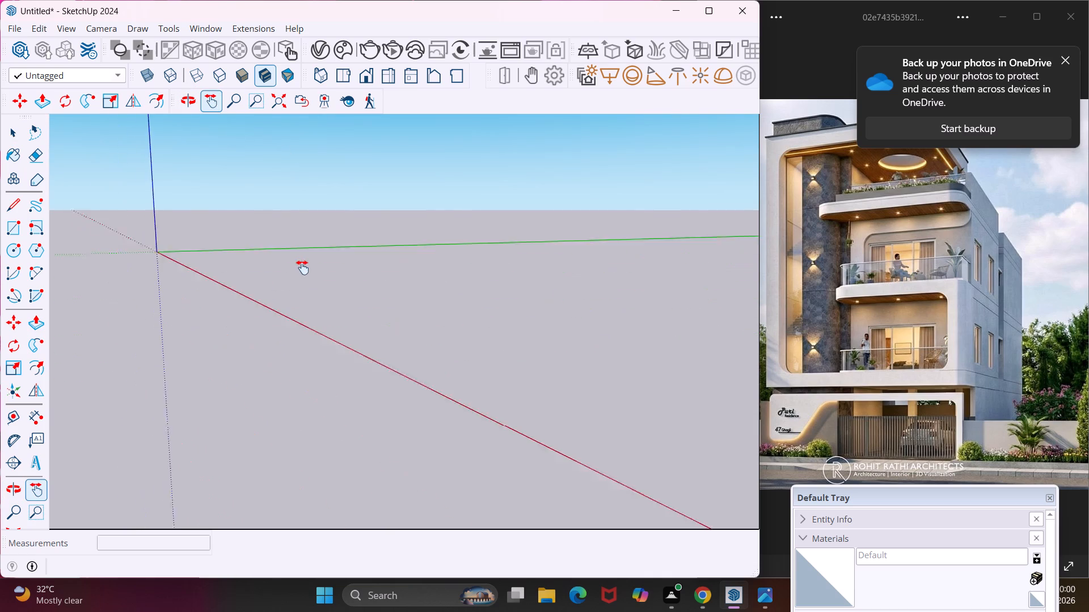
left_click_drag(302, 267, 302, 266)
middle_click_drag(303, 262, 287, 309)
left_click_drag(303, 441, 343, 371)
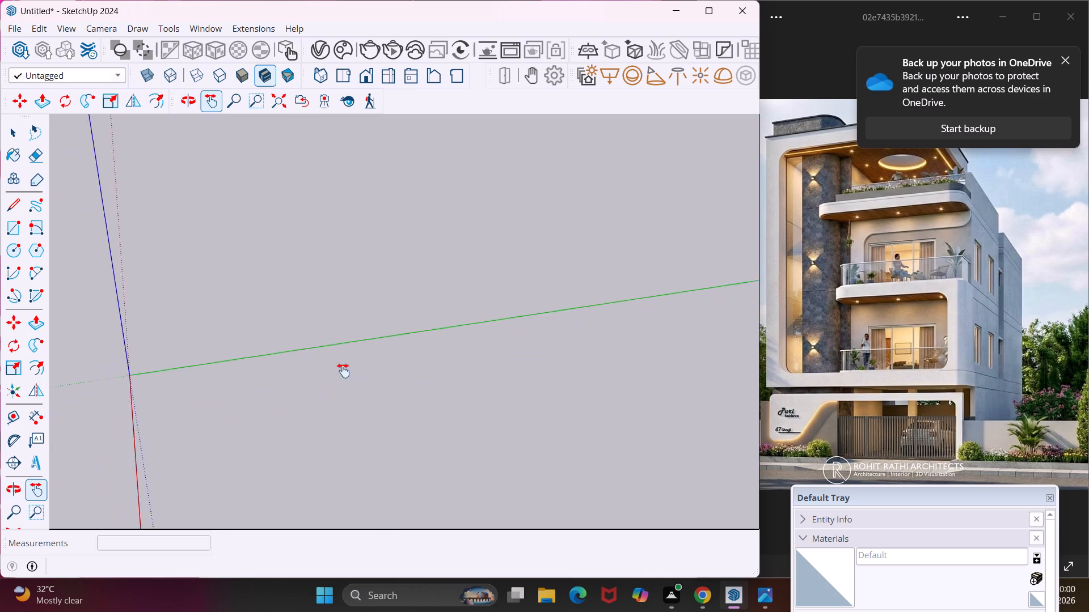
left_click_drag(343, 371, 450, 238)
middle_click_drag(453, 236, 428, 244)
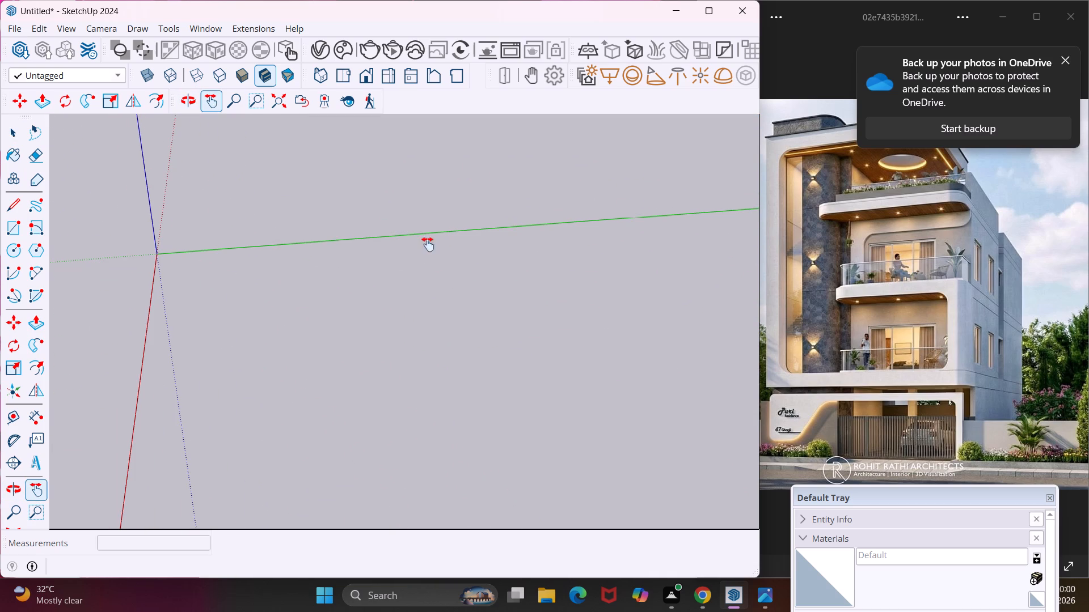
left_click(11, 231)
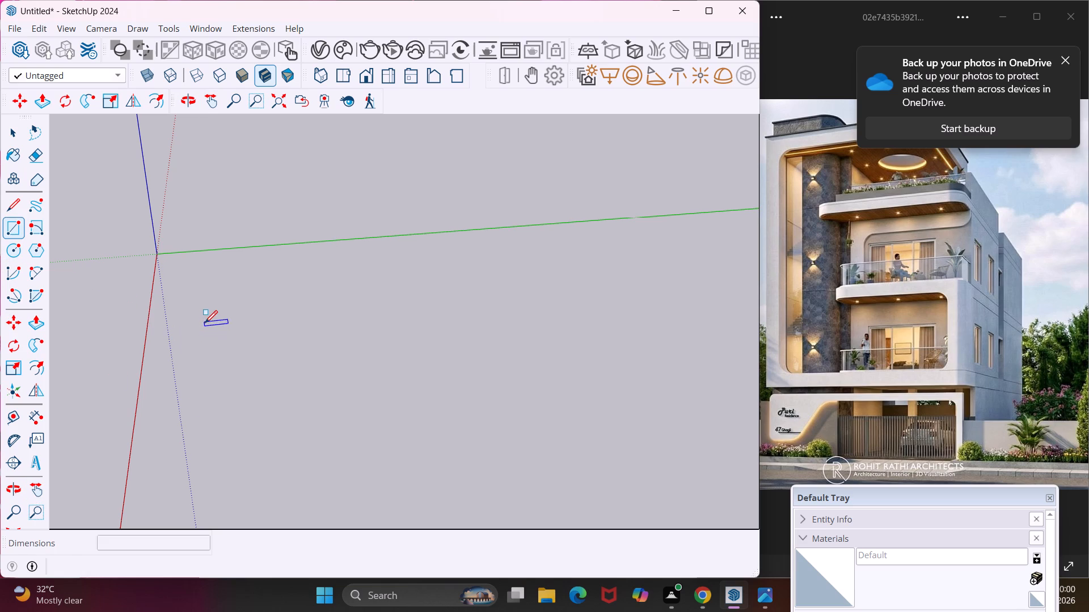
left_click(208, 278)
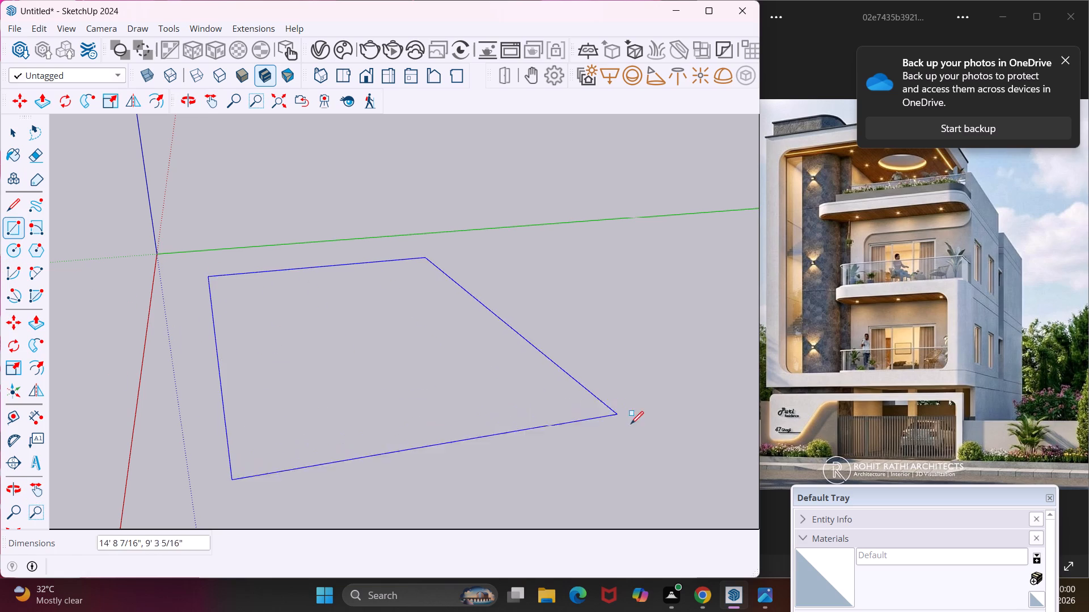
middle_click_drag(673, 457, 669, 440)
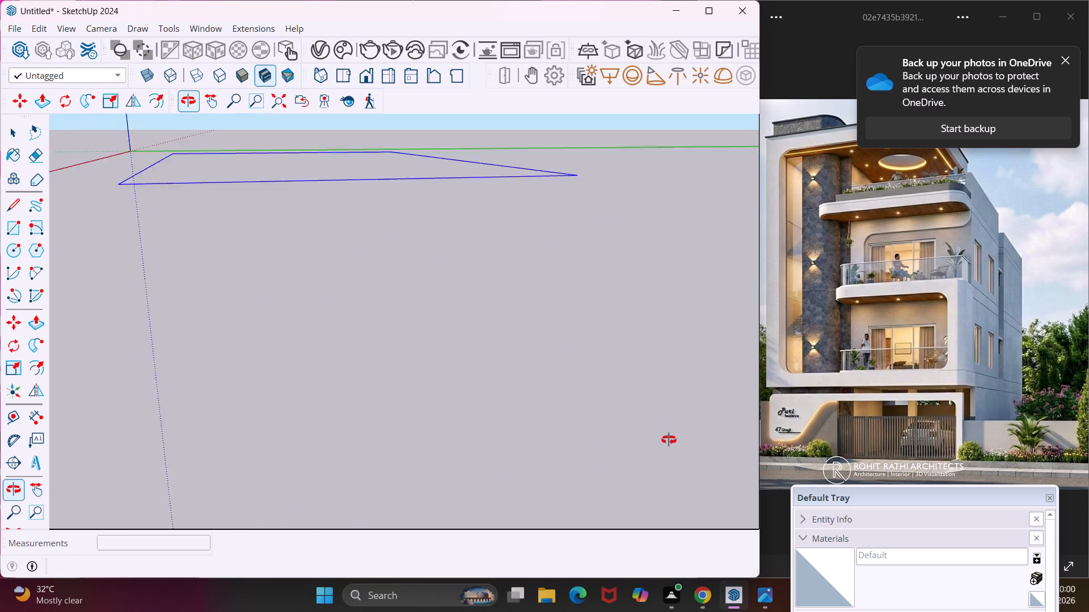
middle_click_drag(669, 440, 671, 443)
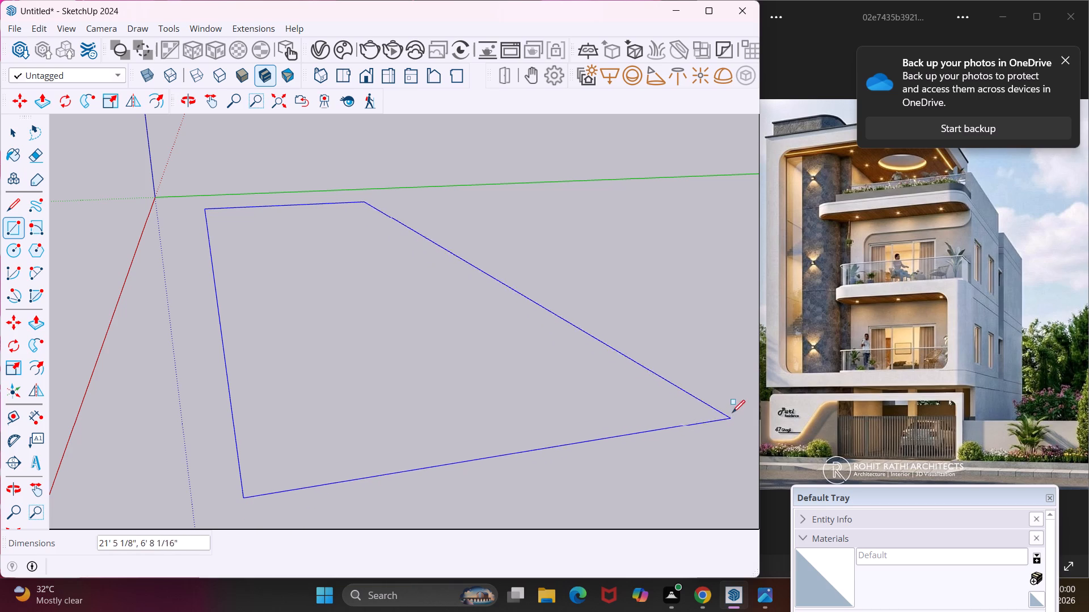
left_click(724, 309)
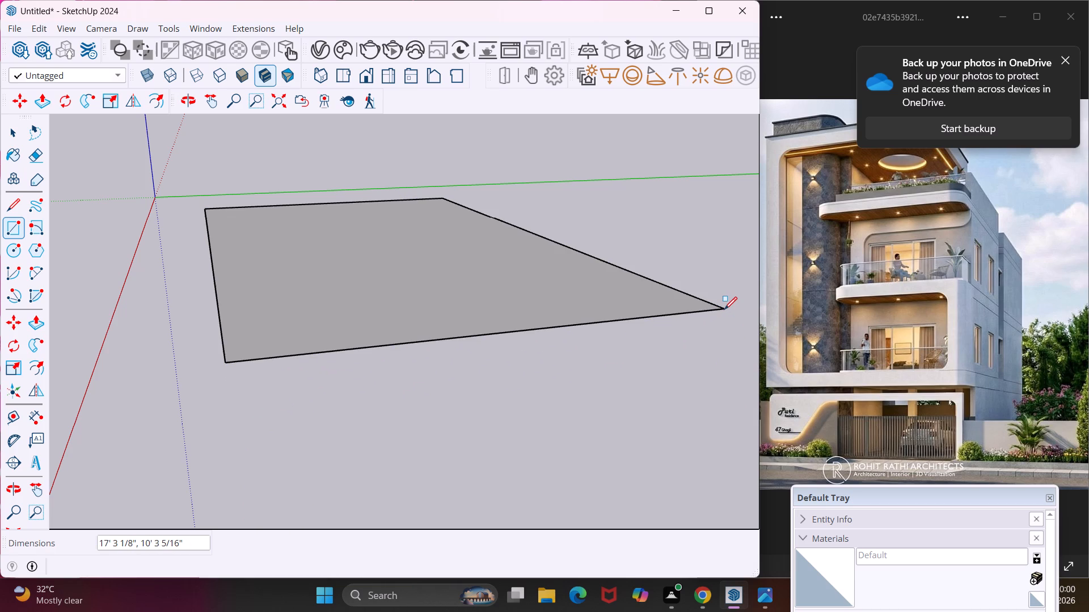
type("30',")
type("40'")
key("Return")
scroll(438, 309, "down", 6)
scroll(256, 311, "down", 8)
middle_click_drag(256, 328, 318, 368)
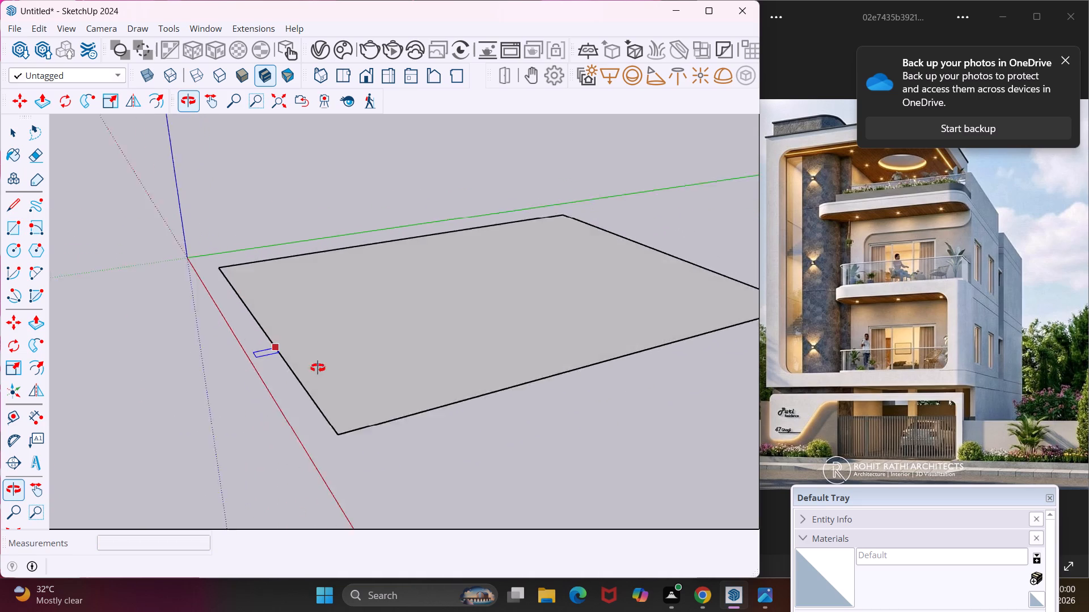
middle_click_drag(318, 368, 498, 420)
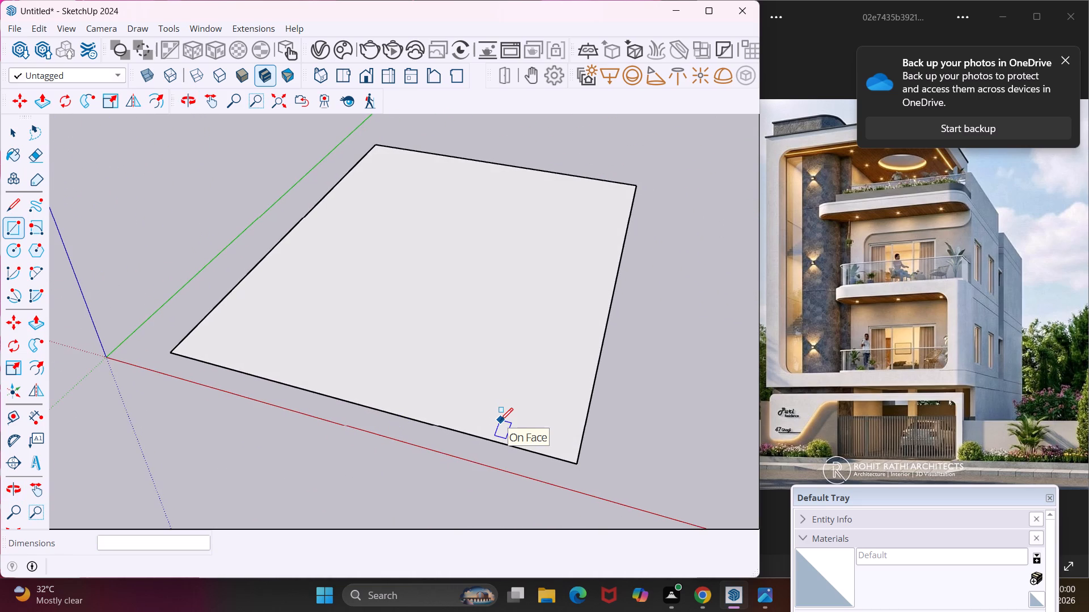
key("Escape")
key("space")
middle_click_drag(572, 402, 536, 406)
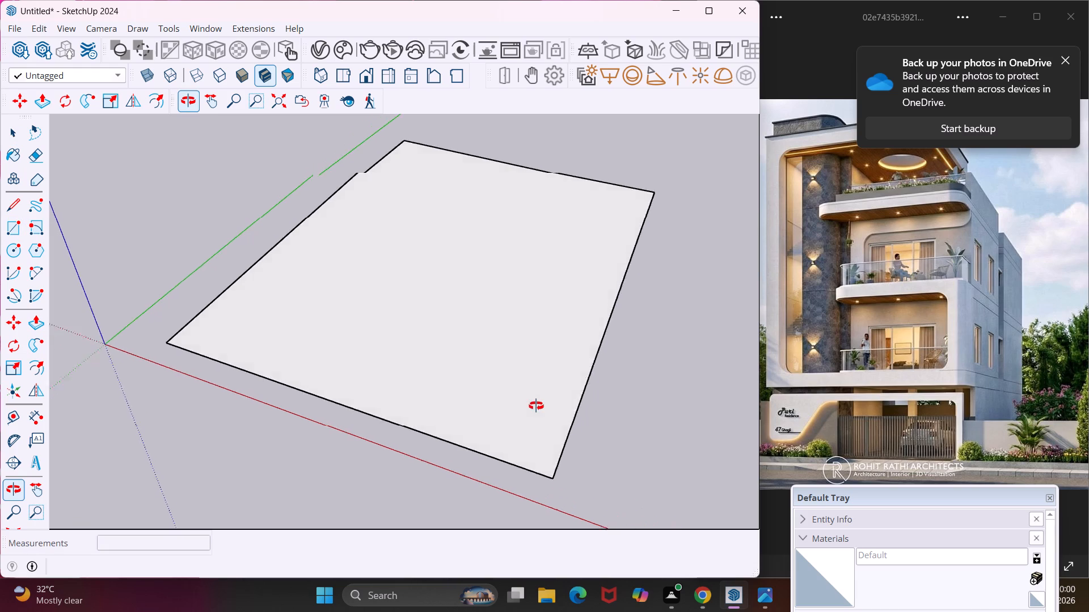
Place Tape Measure guides 9" inside both 40' edges and the 30' edge farthest from the red axis.
middle_click_drag(536, 406, 403, 420)
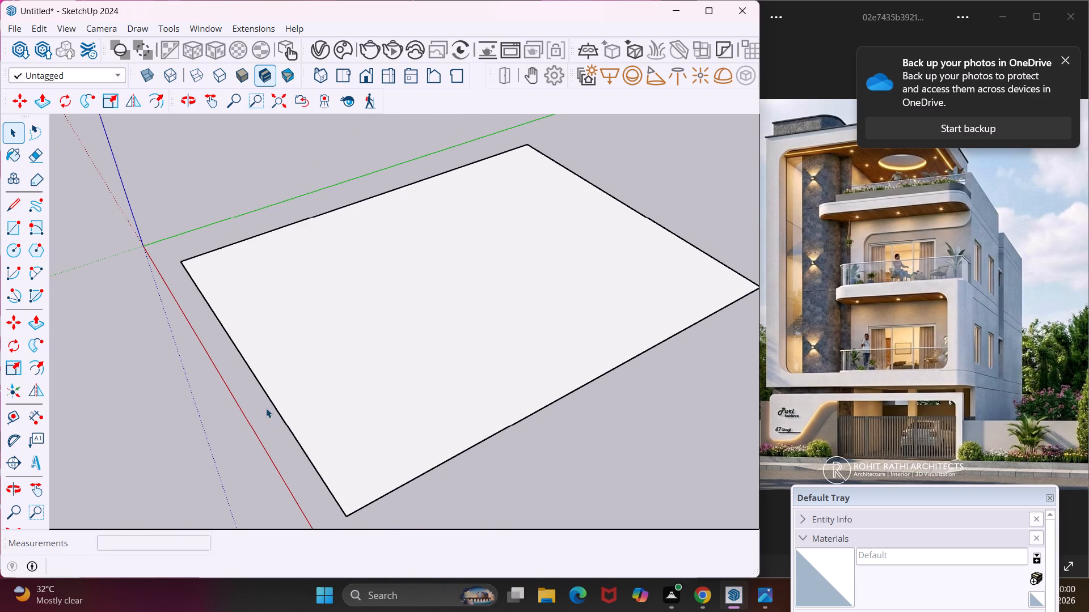
left_click(332, 387)
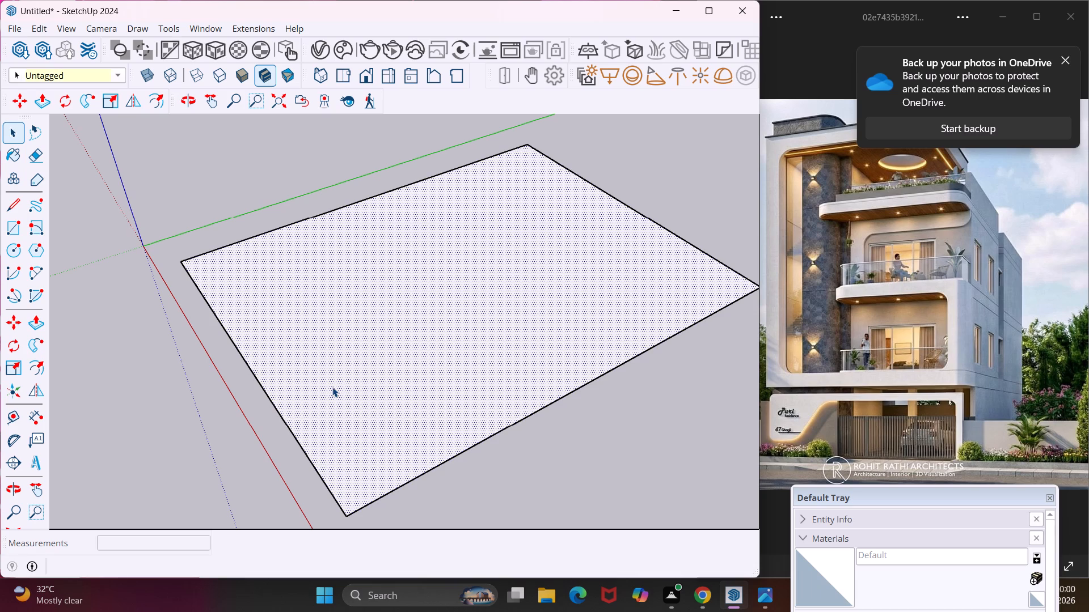
left_click(481, 469)
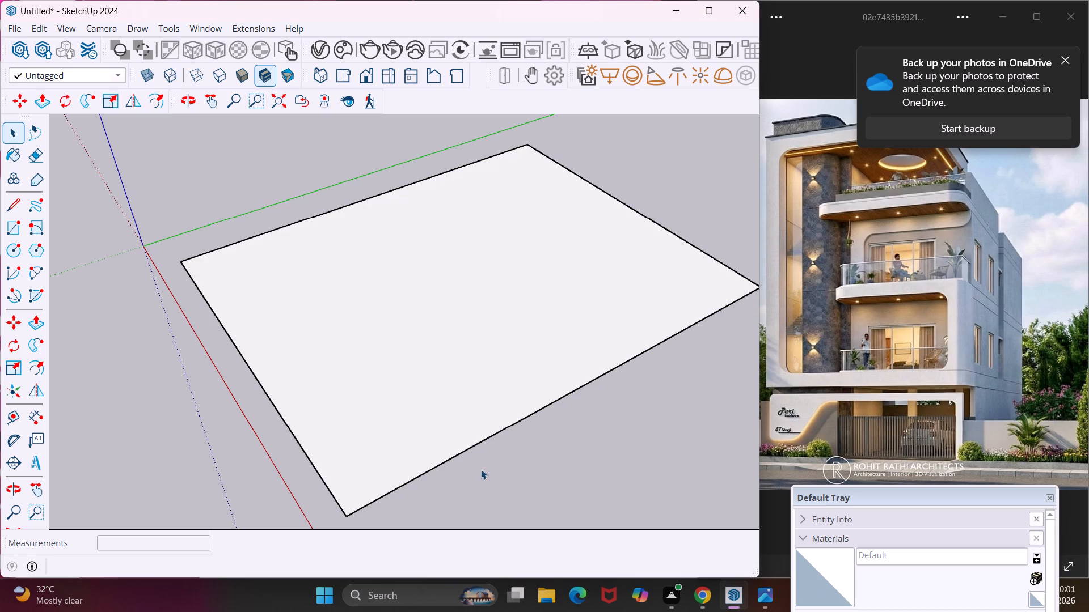
left_click(16, 419)
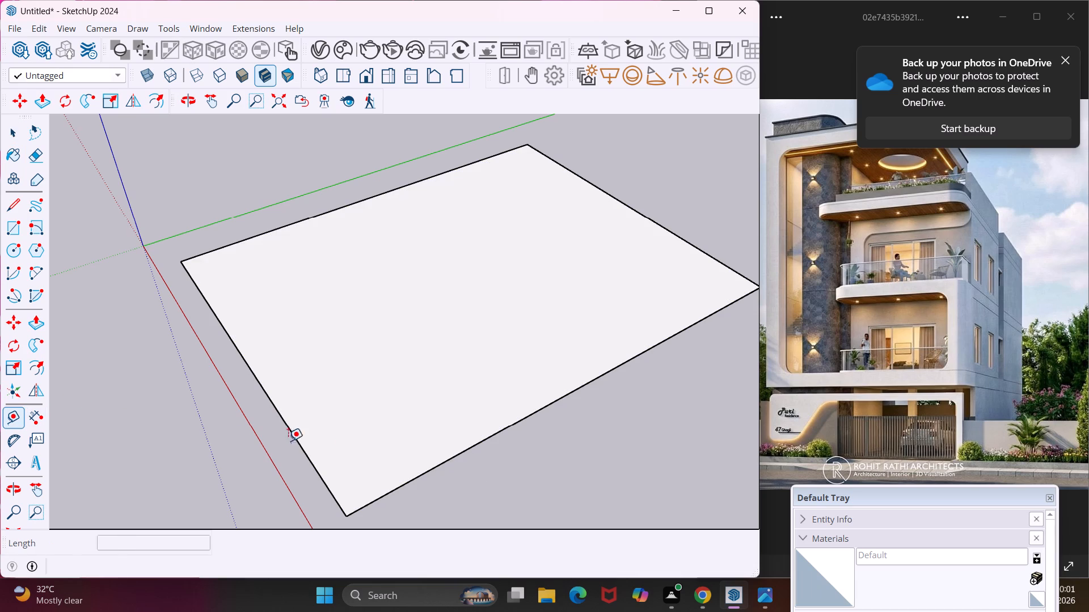
left_click(527, 415)
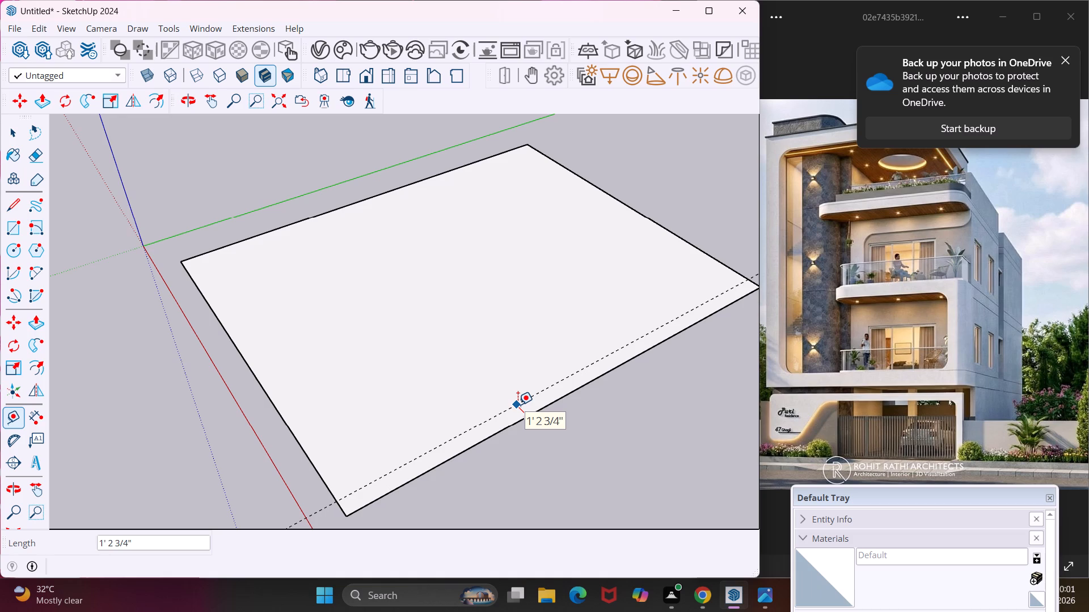
type("9\"")
key("Return")
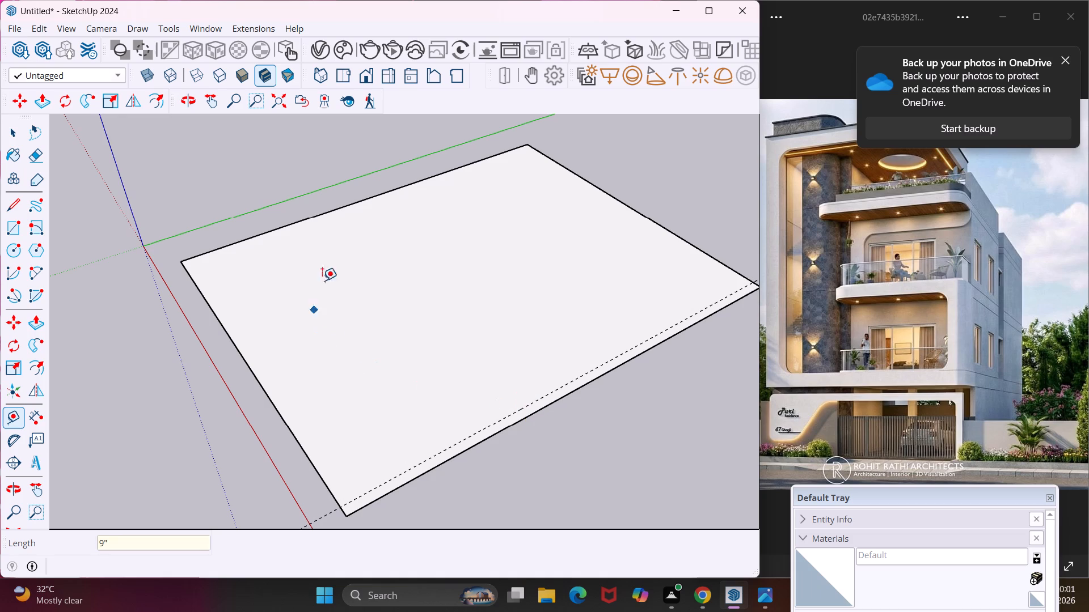
left_click(343, 210)
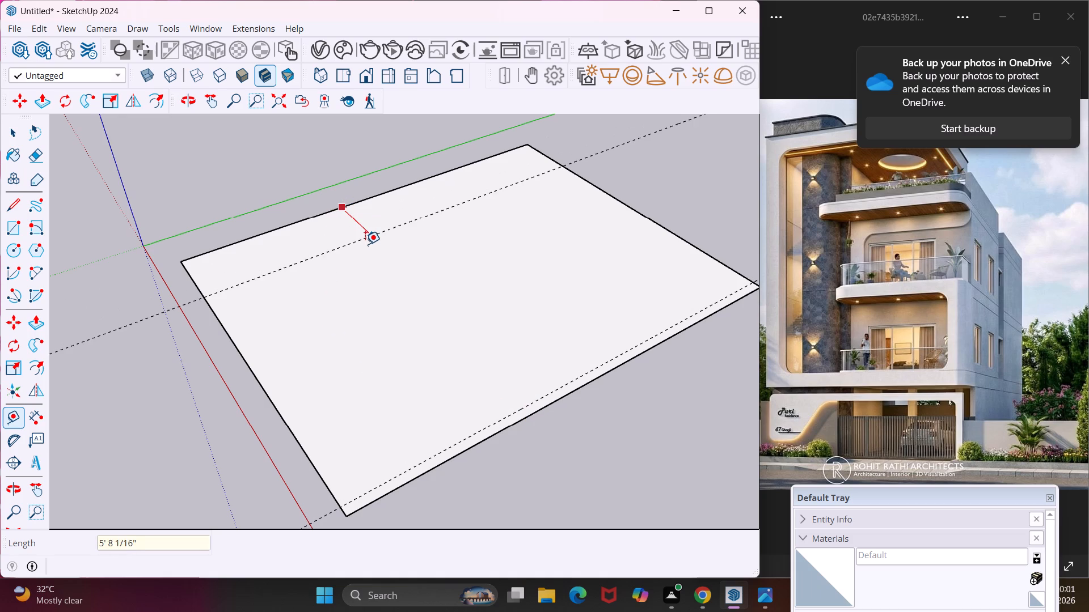
type("9\"")
key("Return")
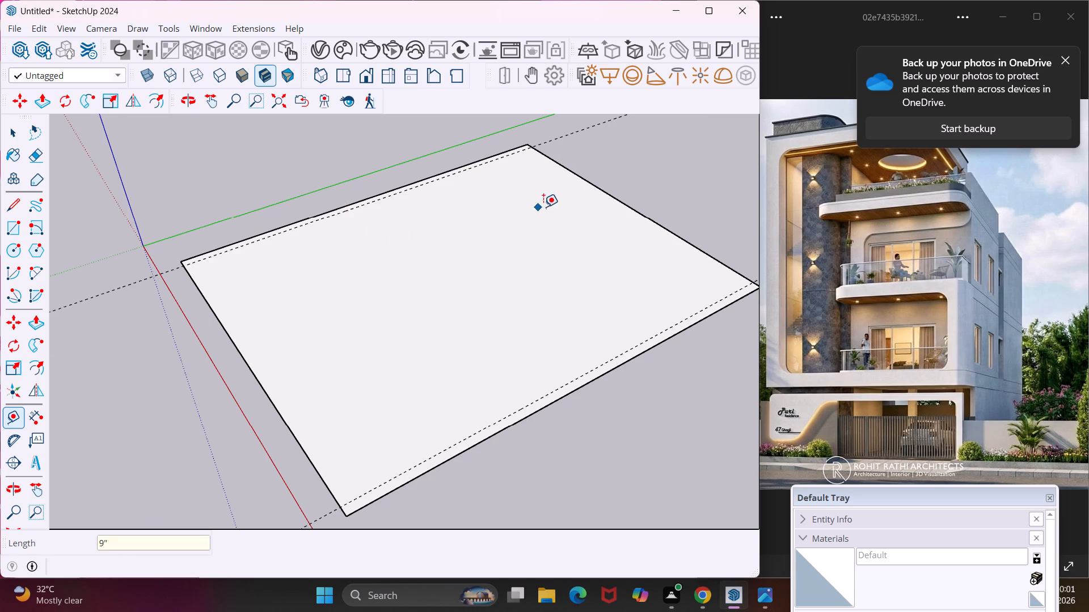
left_click(624, 207)
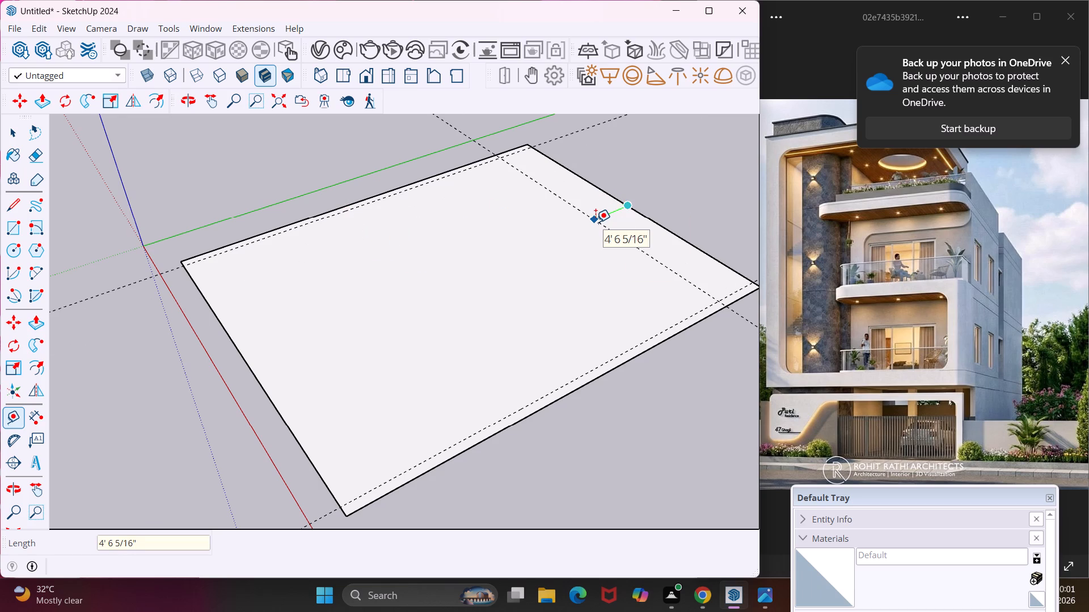
type("9\"")
key("Return")
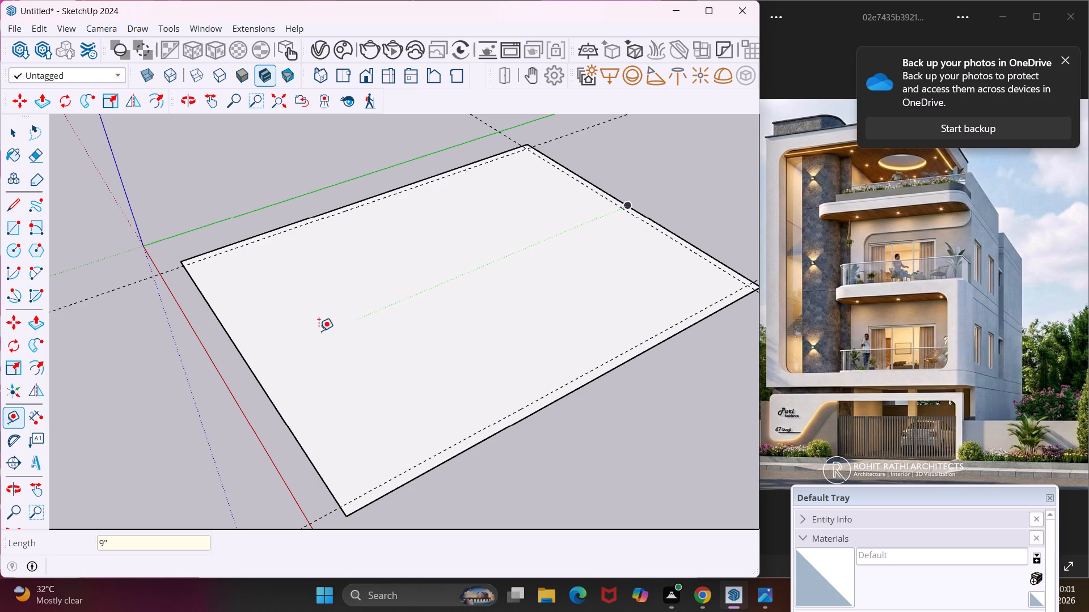
Place a guide 4' inside the 30' edge beside the red axis and a parallel guide 9" farther in.
left_click(271, 394)
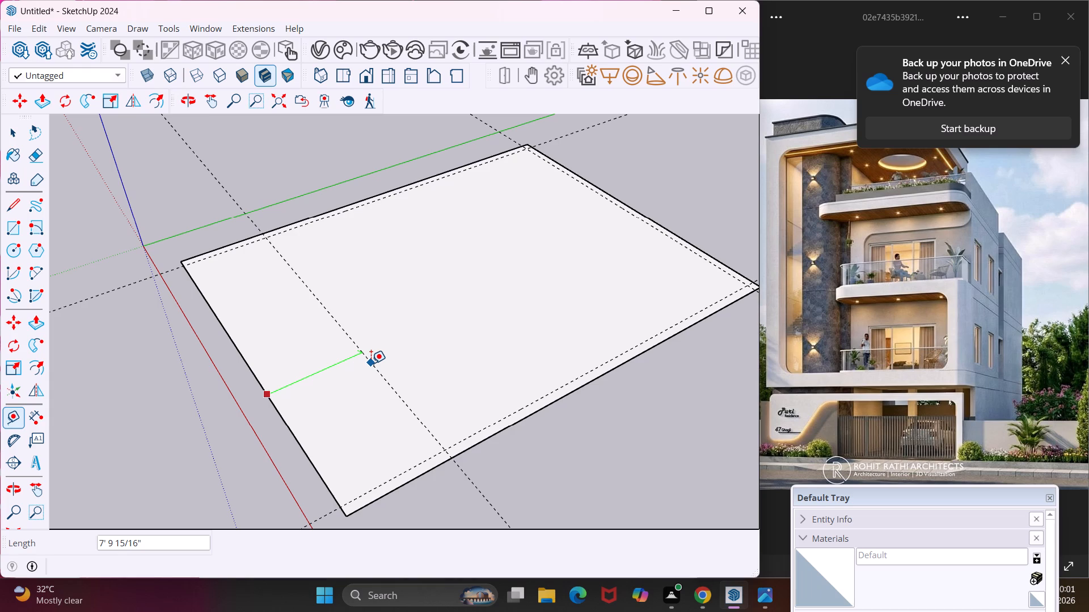
type("4'")
key("Return")
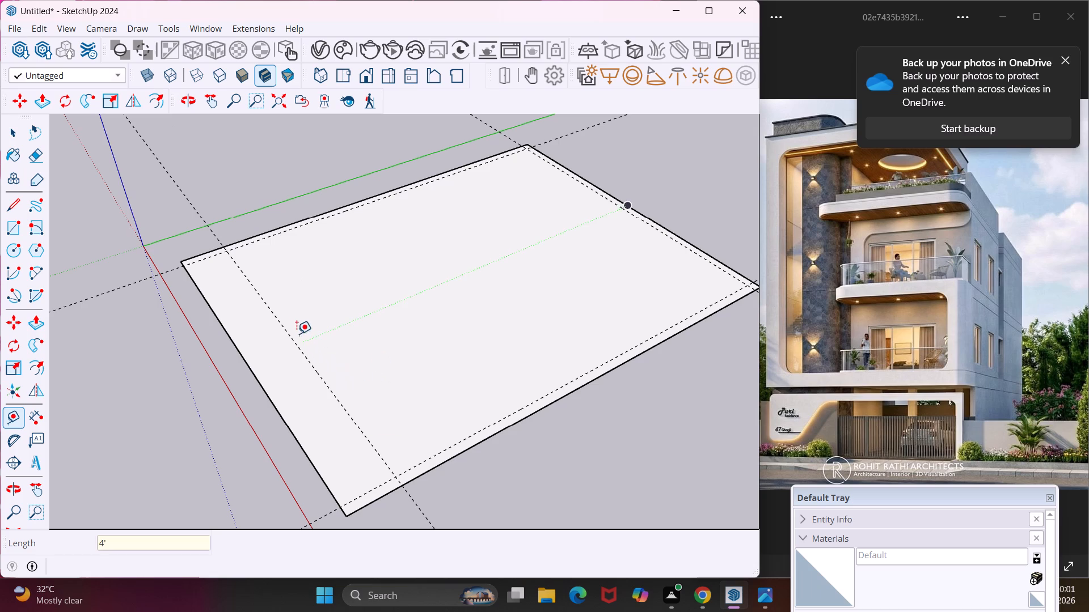
left_click(279, 314)
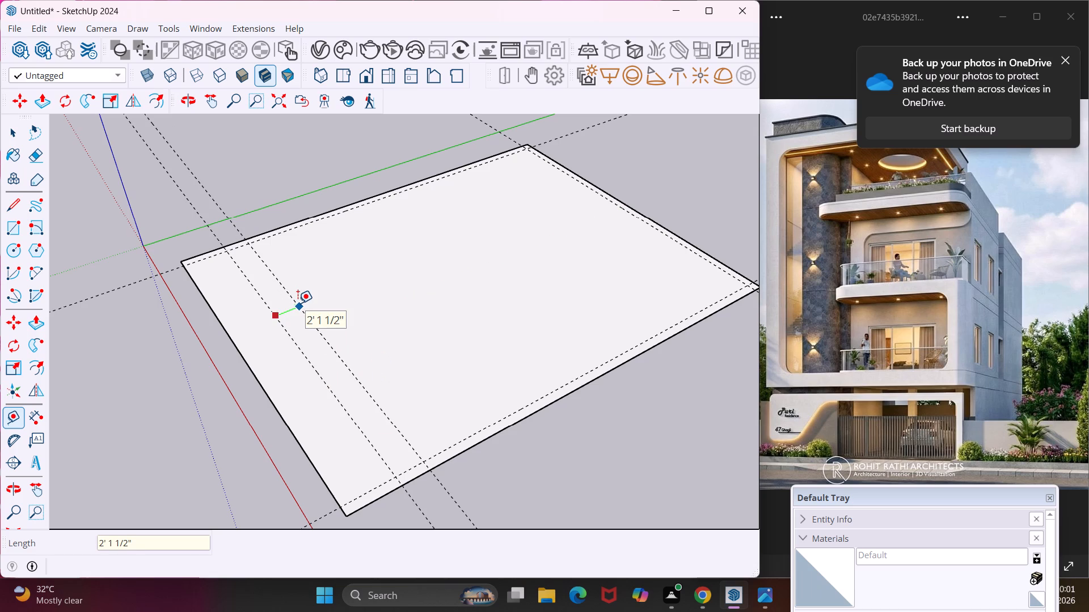
type("9\"")
key("Return")
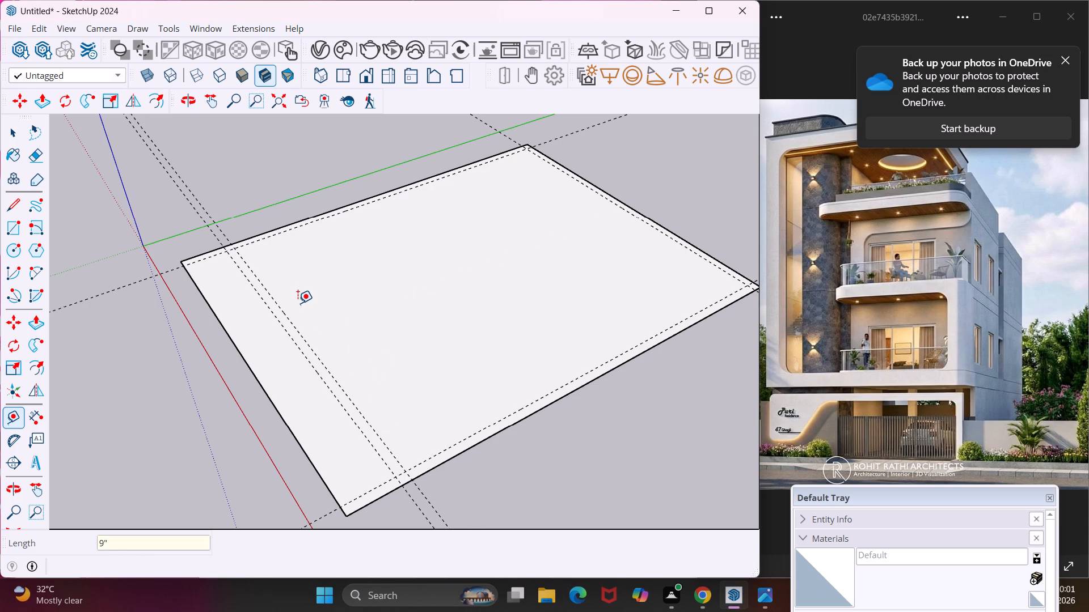
Place a guide 10' inward from the inner guide of that pair, plus a parallel guide 9" beyond it.
left_click(319, 365)
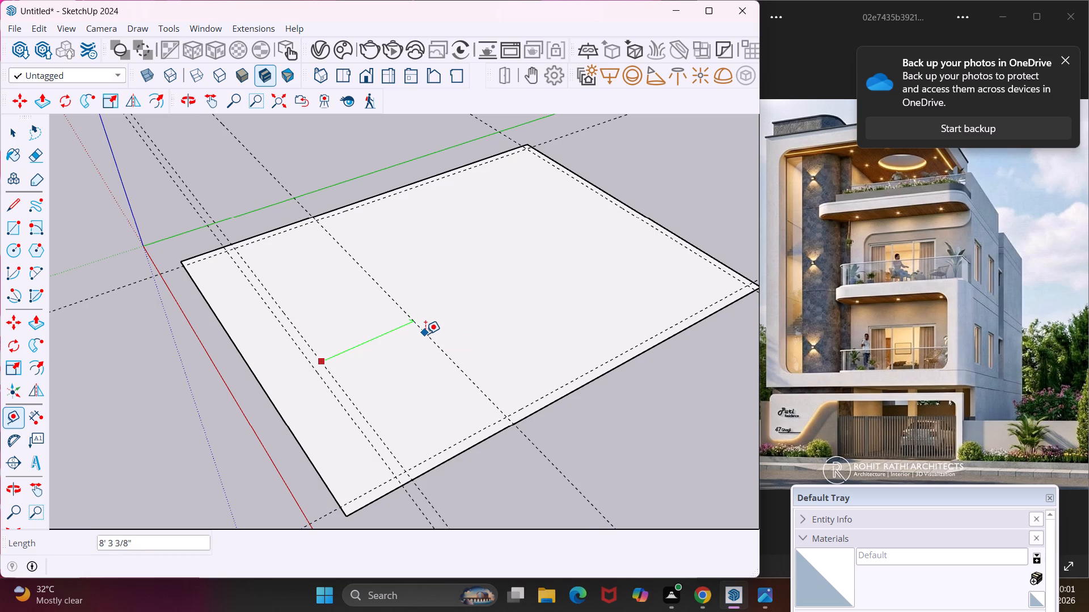
type("10'")
key("Return")
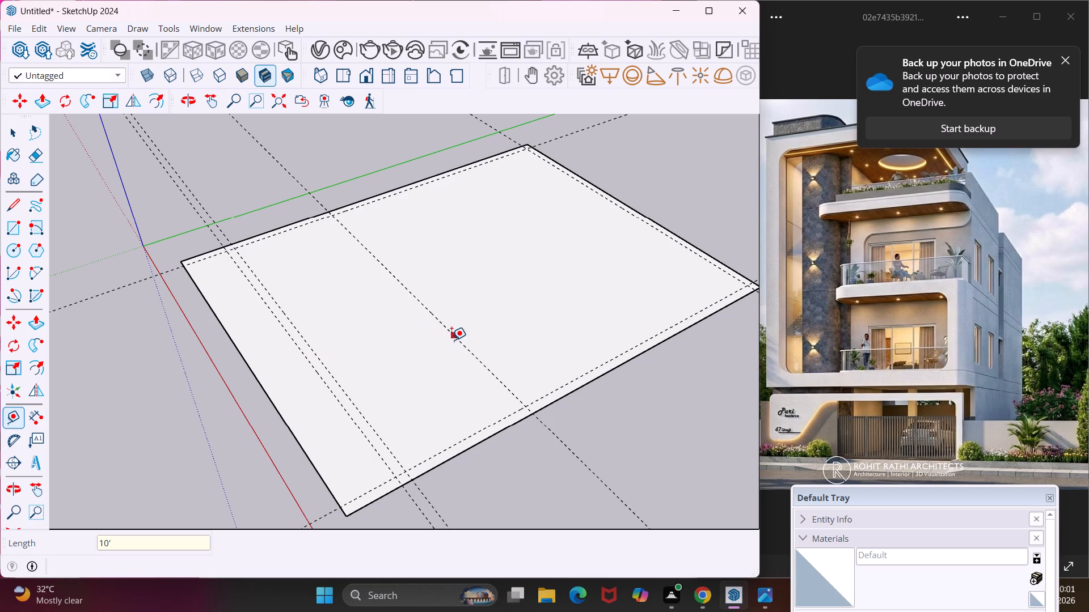
left_click(459, 343)
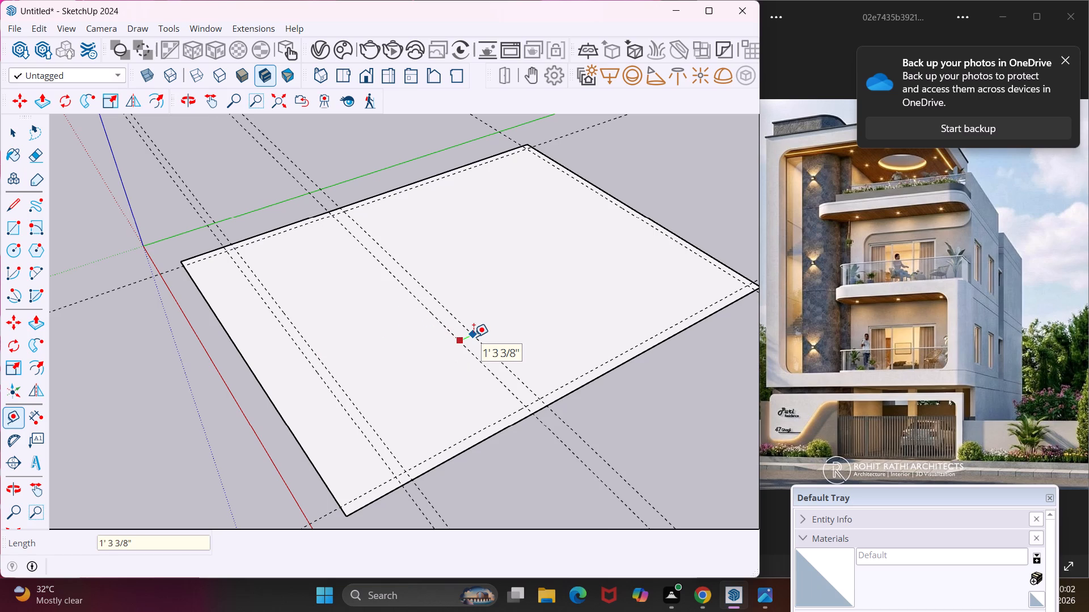
type("9\"")
key("Return")
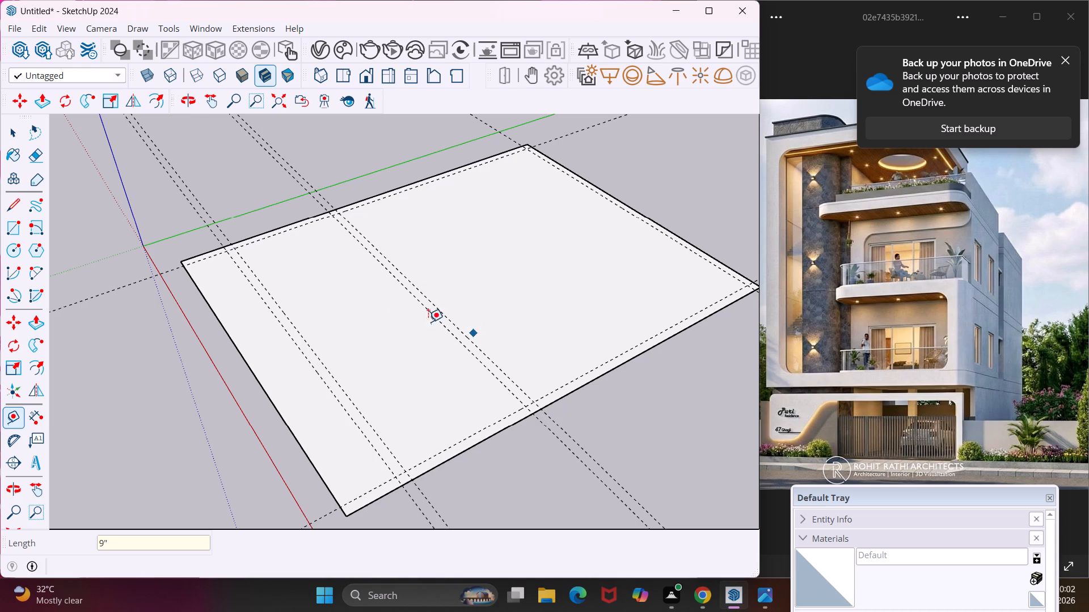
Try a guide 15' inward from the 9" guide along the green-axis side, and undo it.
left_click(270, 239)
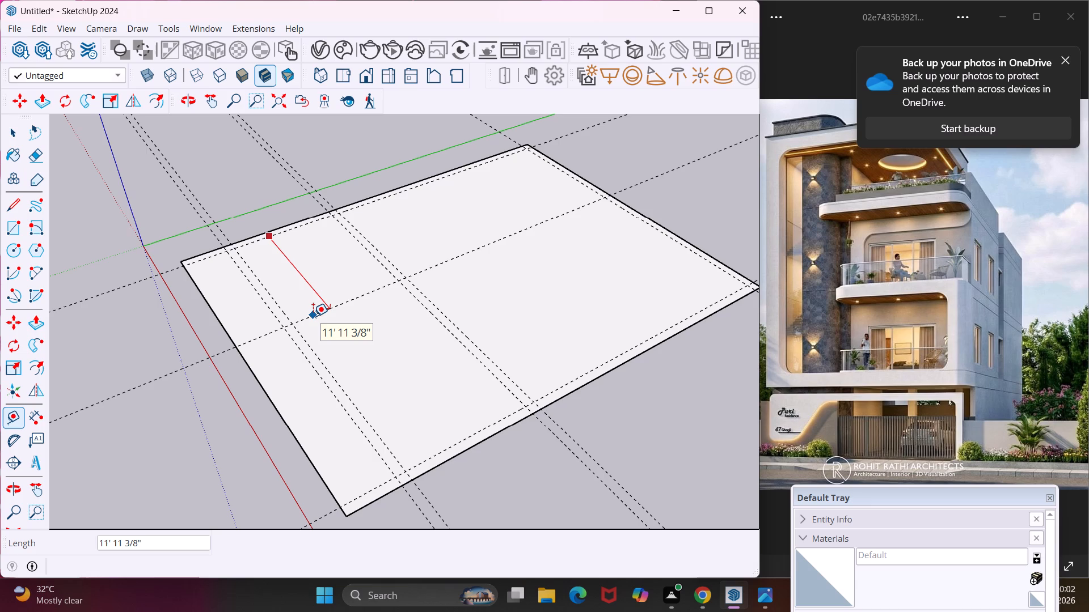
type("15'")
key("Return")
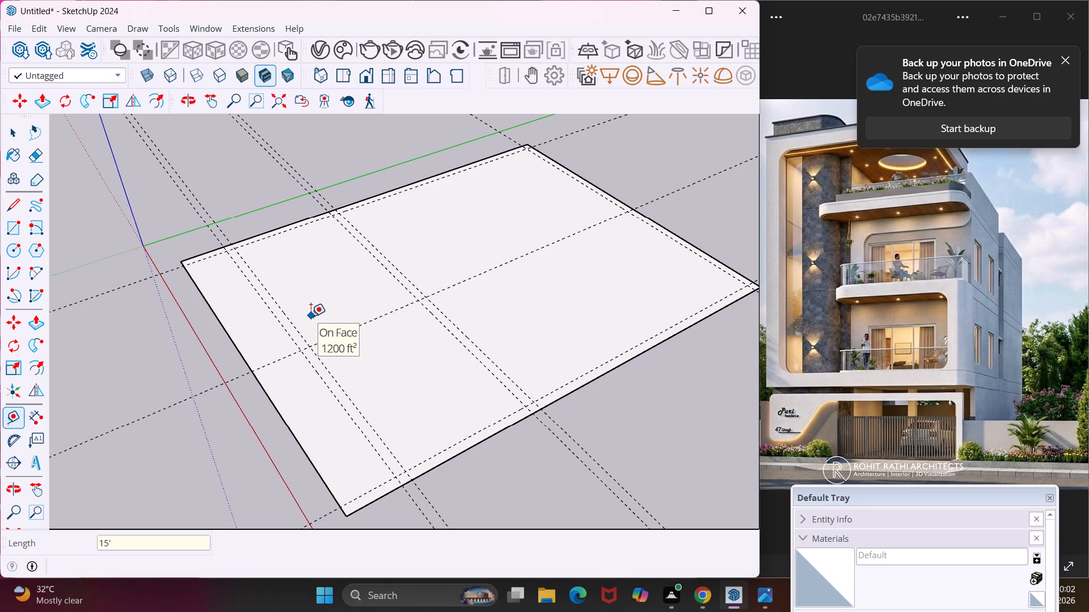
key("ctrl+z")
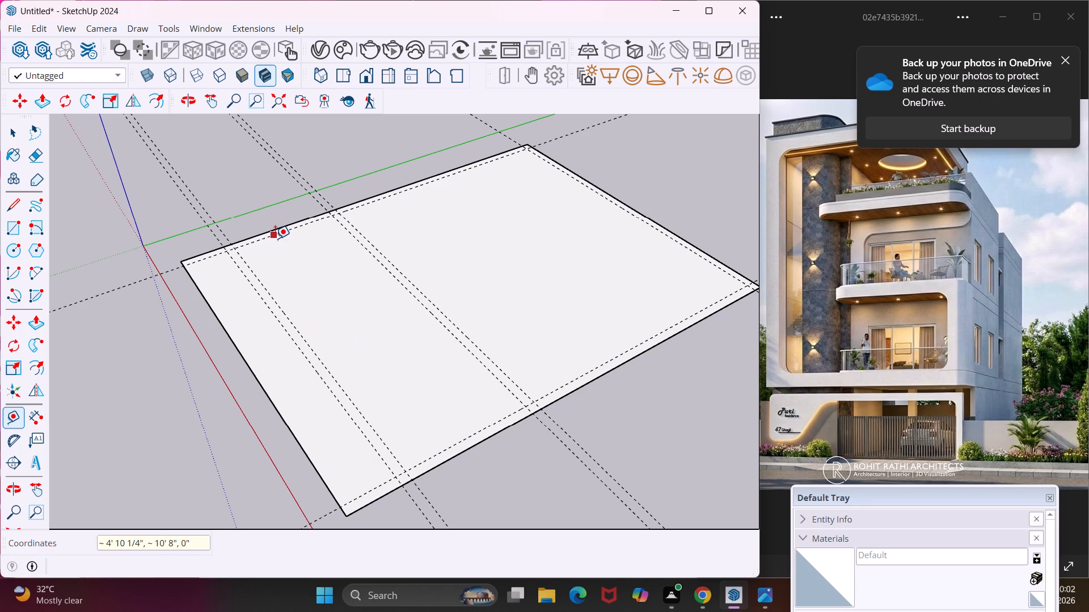
Place a guide 10' inward from the 9" guide along the green-axis side, plus a parallel guide 9" beyond it.
left_click(275, 239)
type("10'")
key("Return")
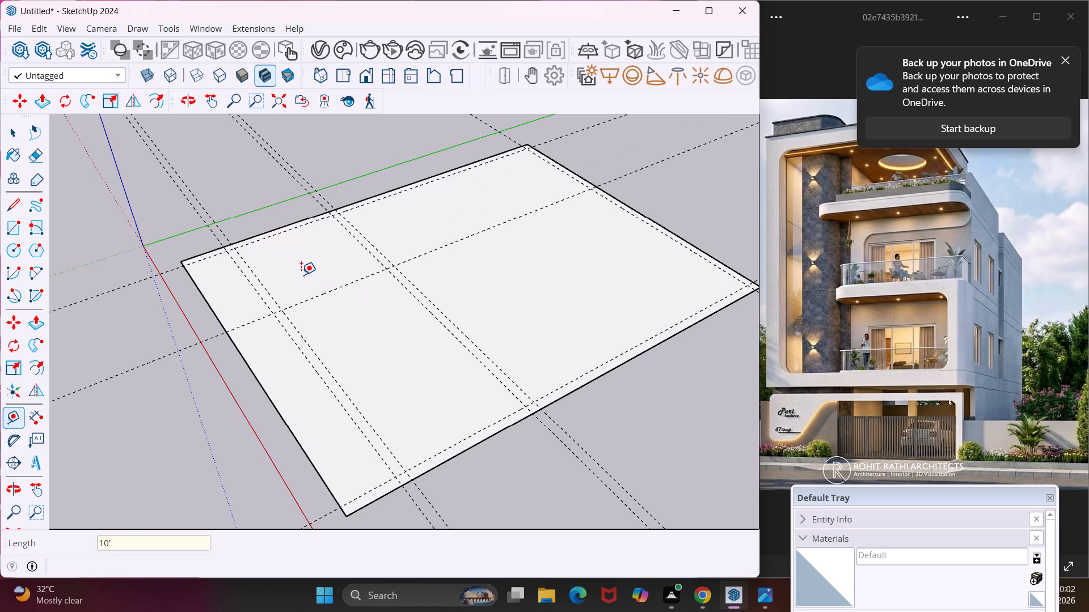
left_click(328, 291)
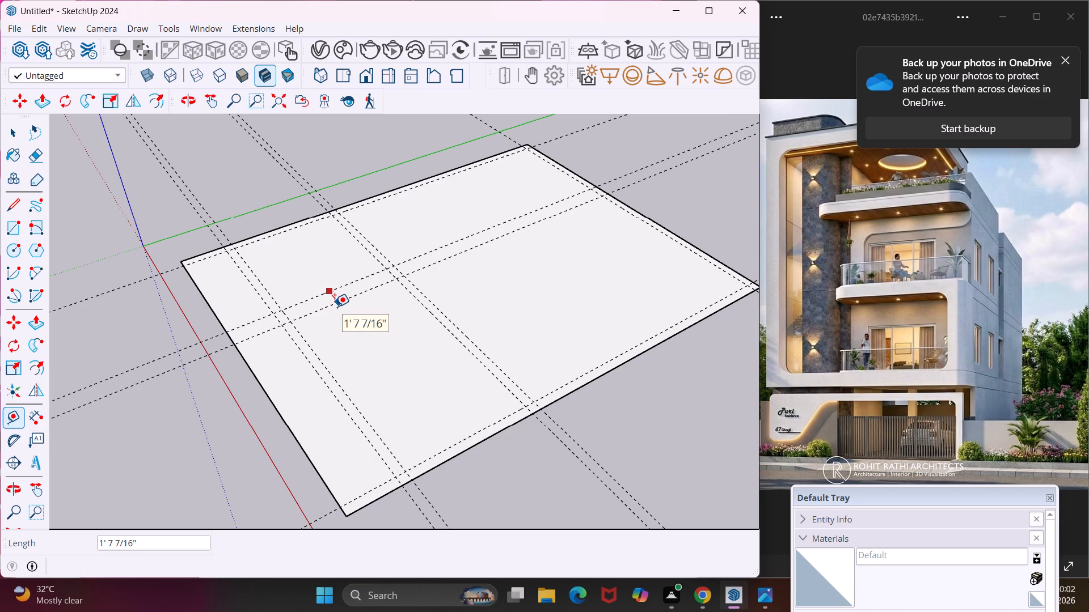
type("9\"")
key("Return")
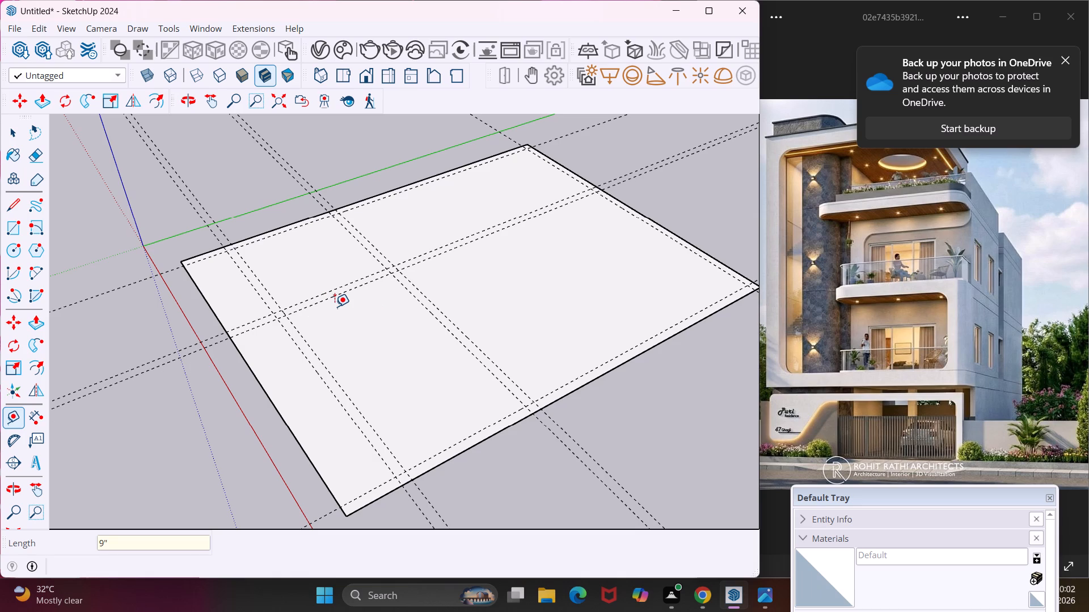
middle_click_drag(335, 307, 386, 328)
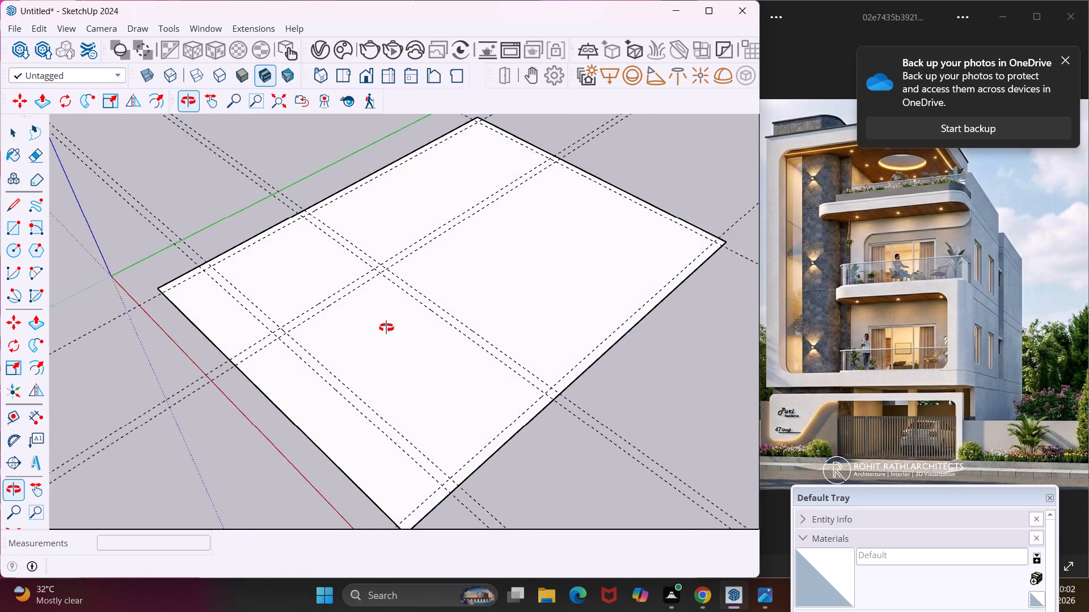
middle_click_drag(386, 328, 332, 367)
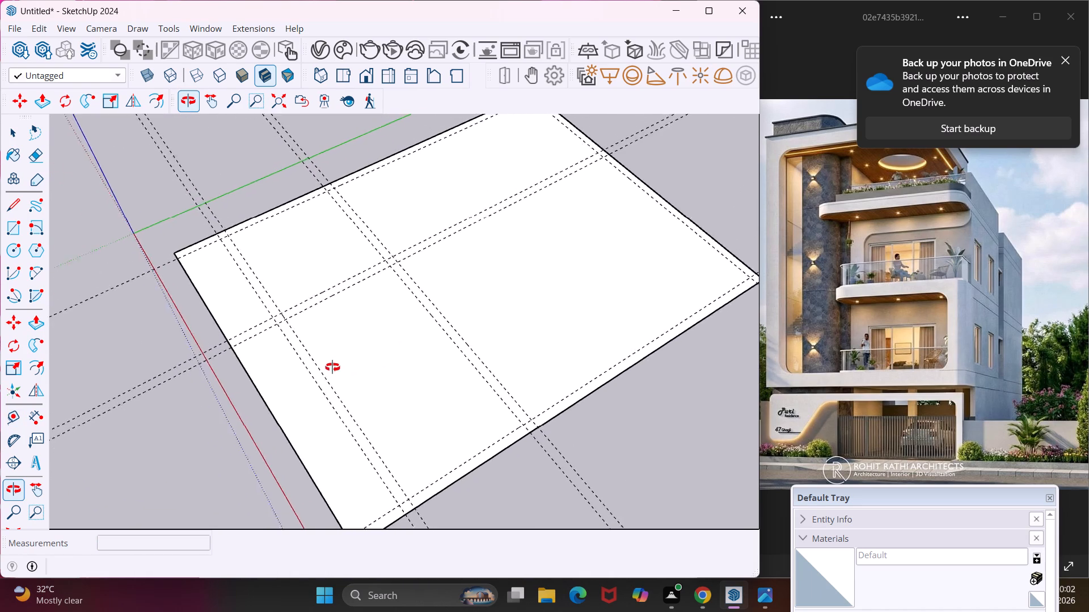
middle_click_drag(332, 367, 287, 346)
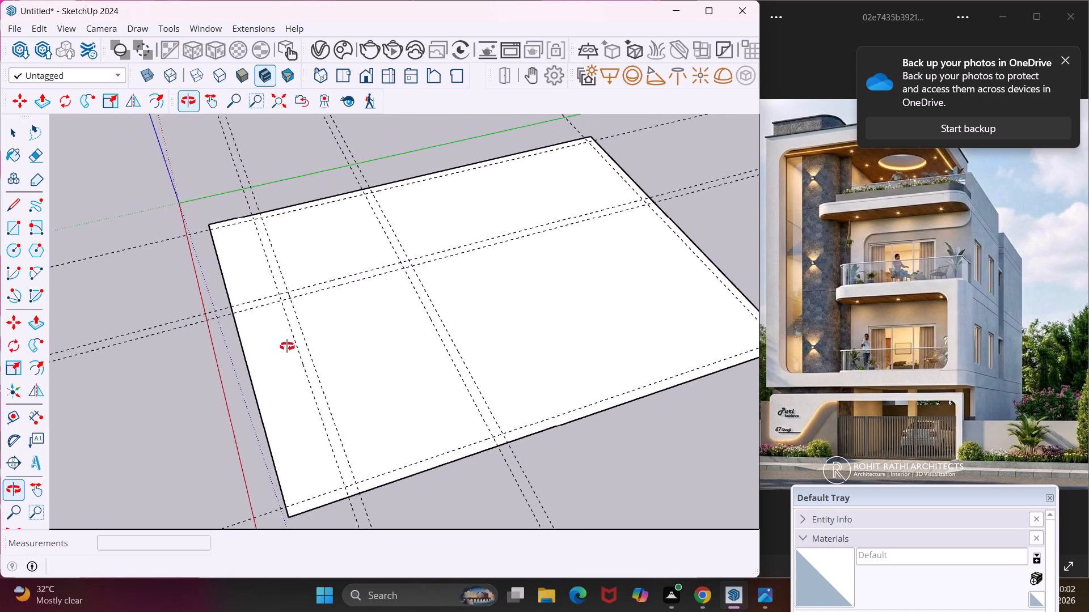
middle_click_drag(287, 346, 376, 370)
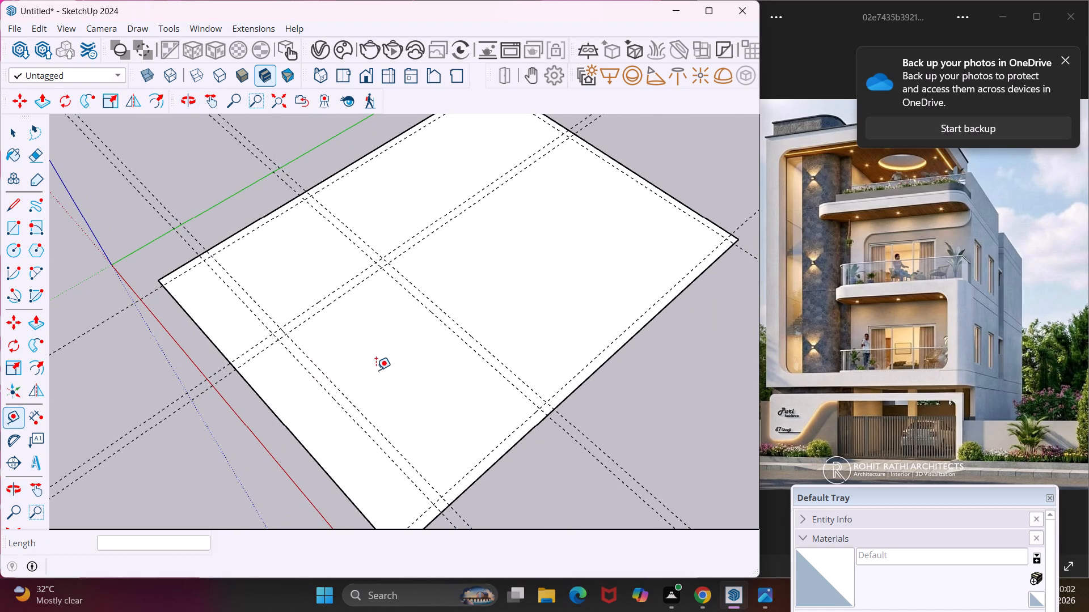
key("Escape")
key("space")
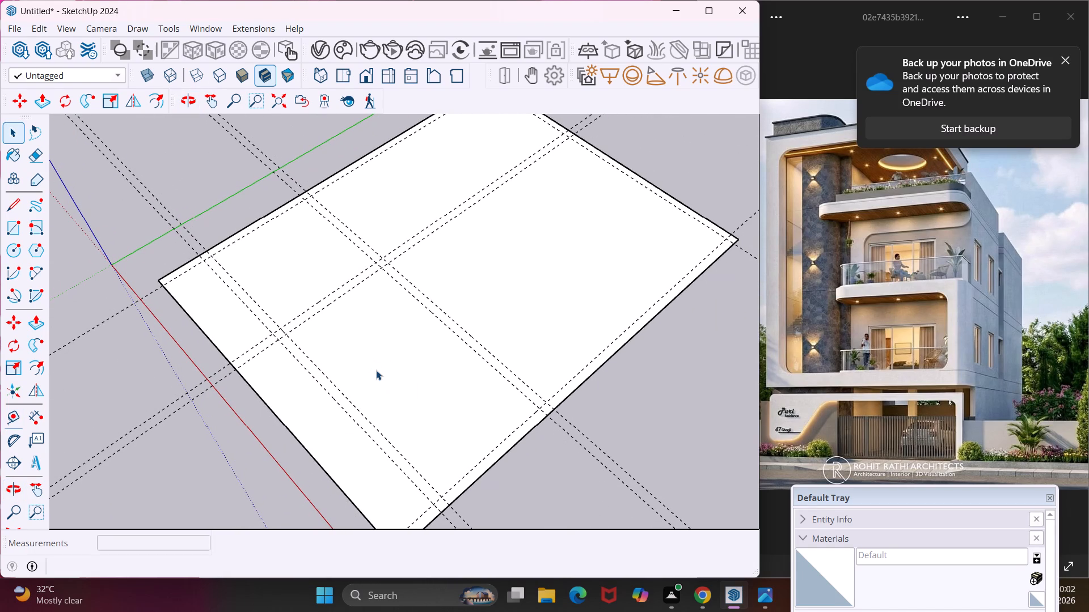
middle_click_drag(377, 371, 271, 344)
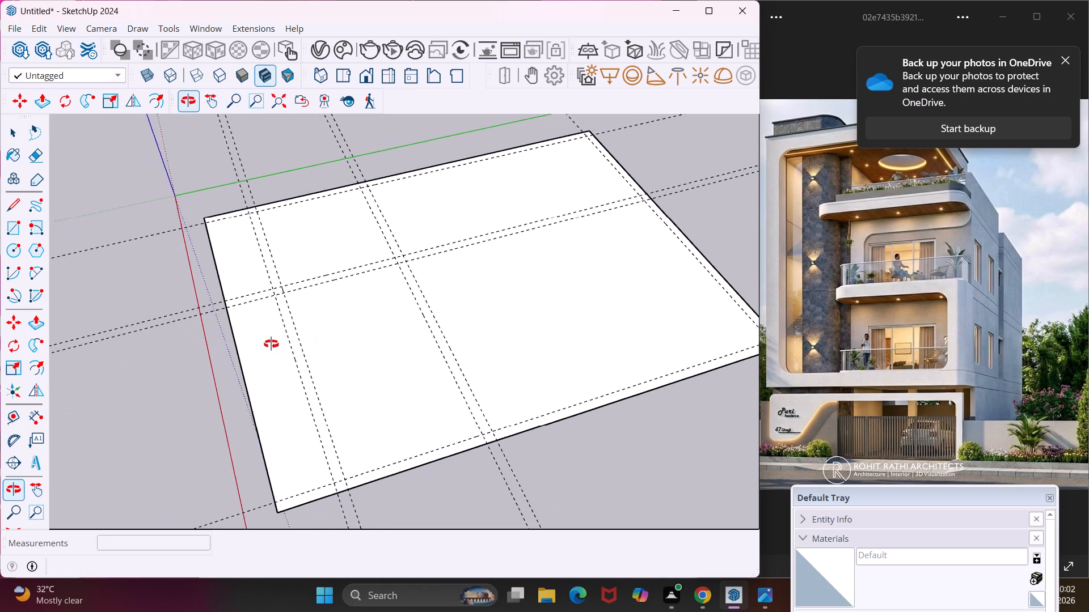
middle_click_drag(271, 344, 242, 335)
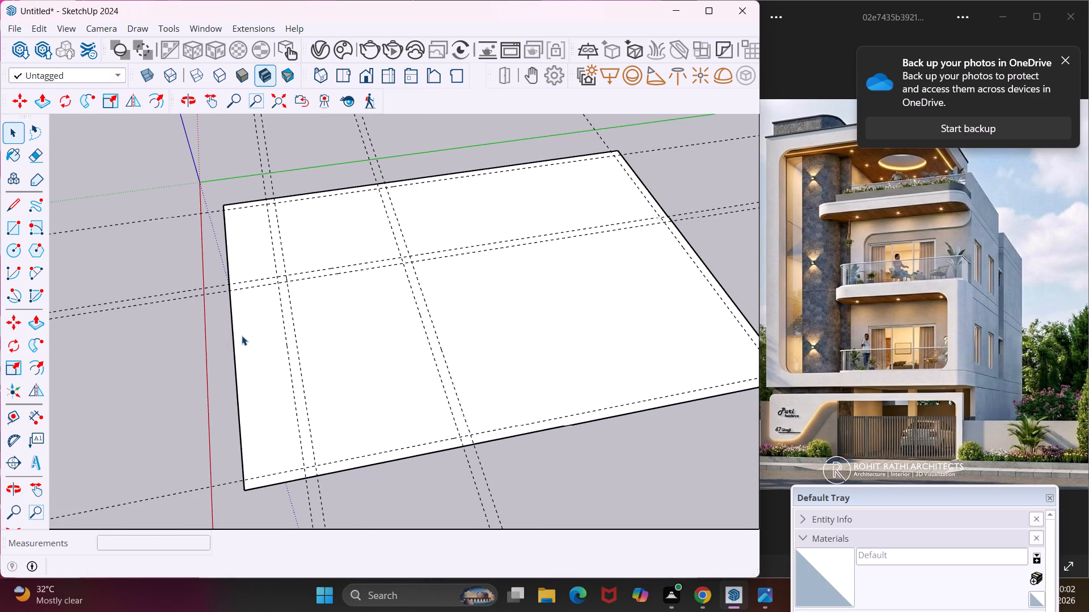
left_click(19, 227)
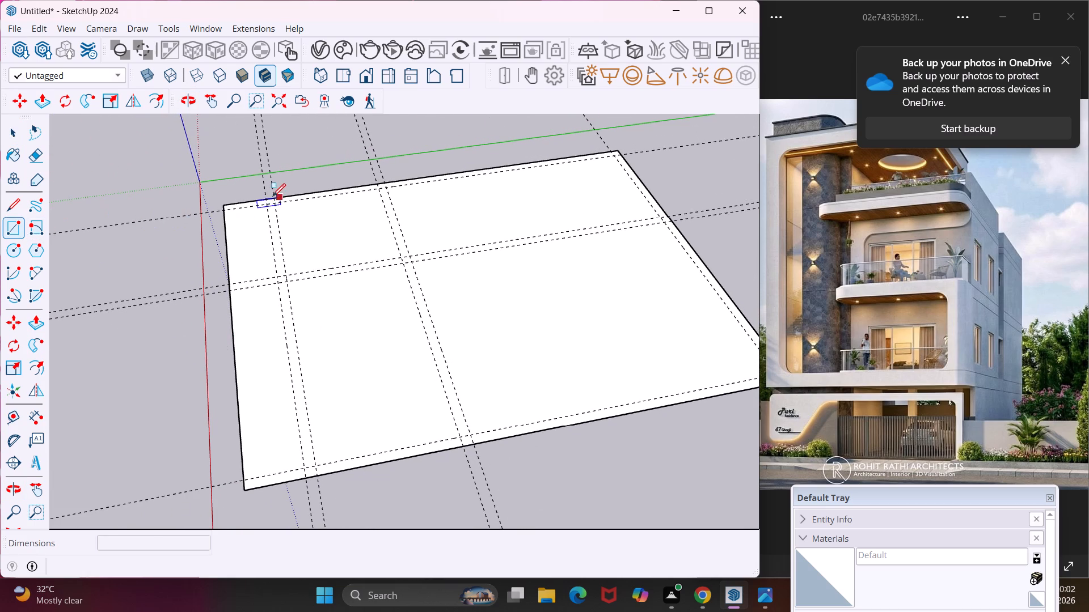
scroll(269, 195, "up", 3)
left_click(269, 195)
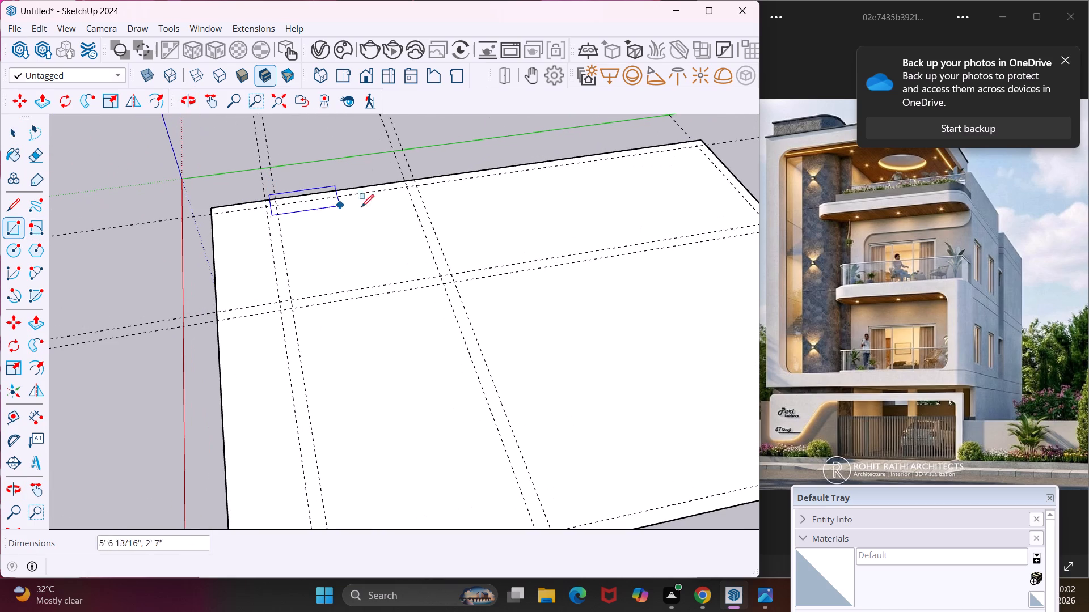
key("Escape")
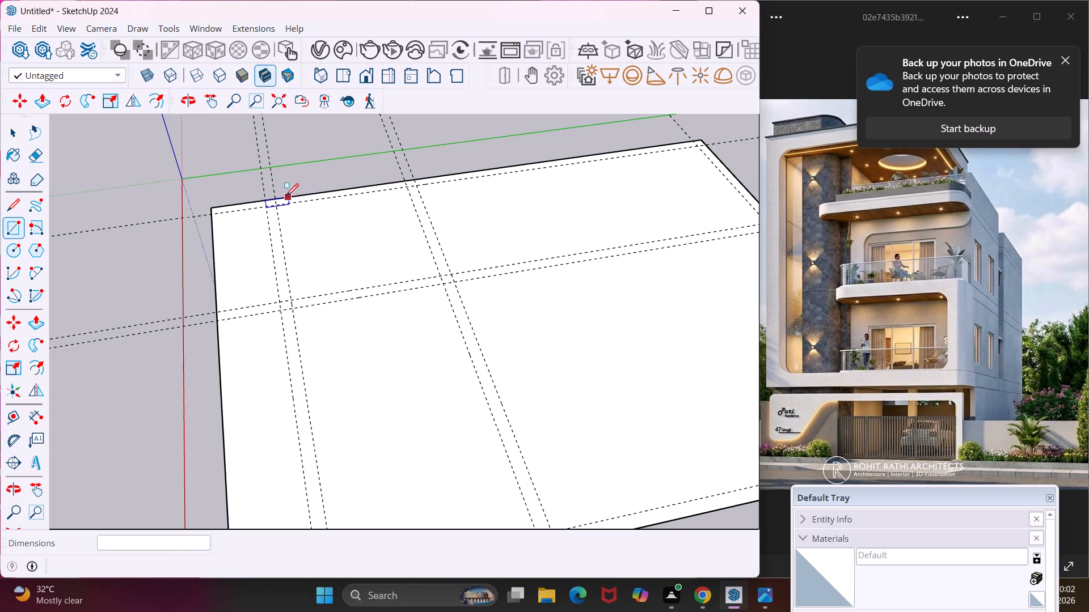
Draw a 36' by 9" wall rectangle along the green-axis side of the base, from the 4' guide to the far 30' edge.
left_click(264, 199)
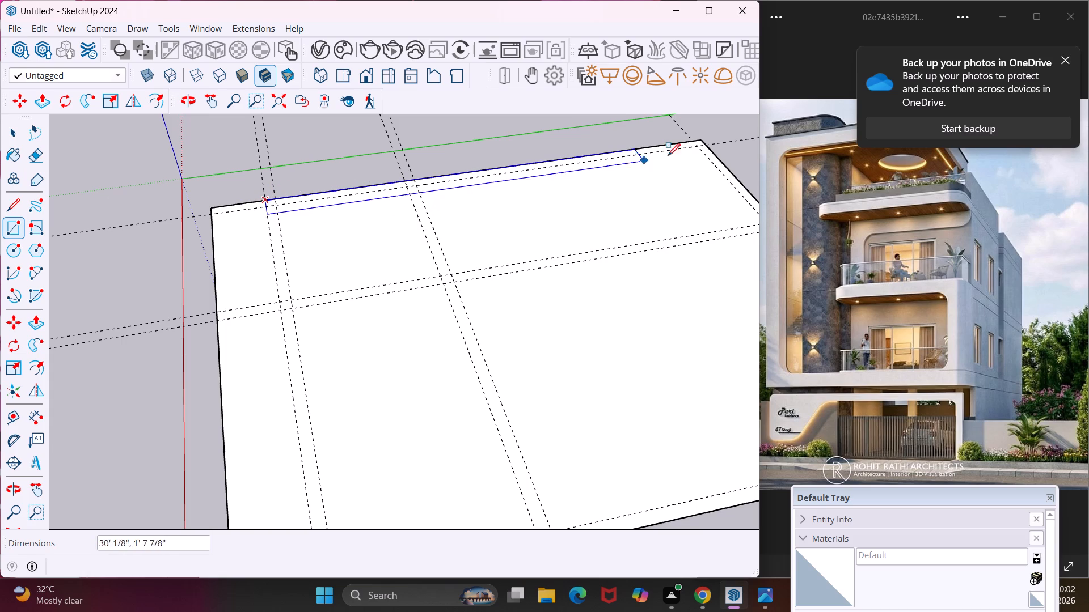
scroll(705, 150, "up", 4)
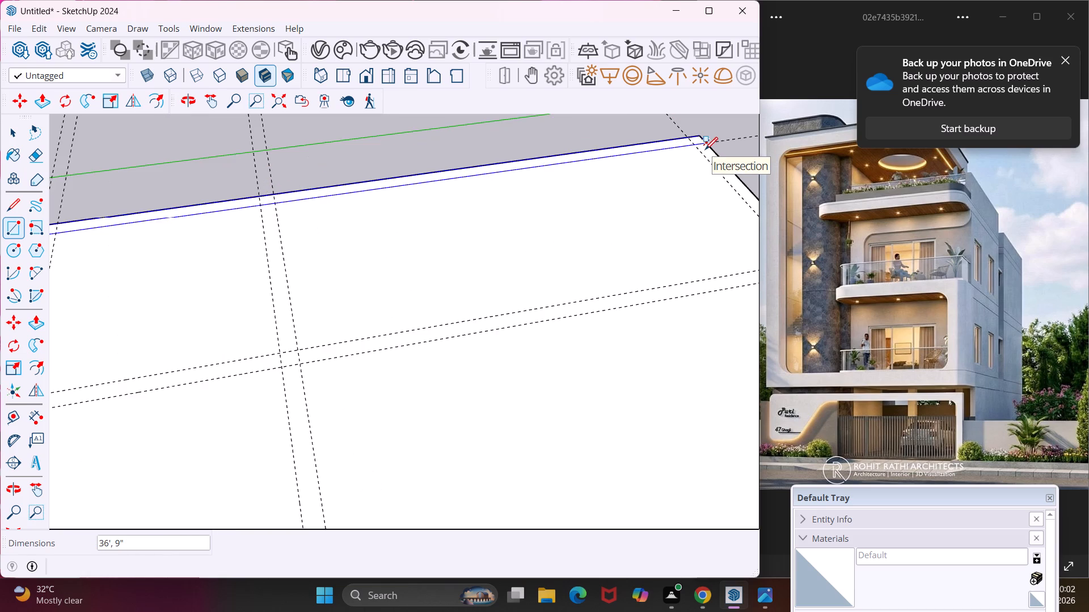
scroll(705, 150, "up", 3)
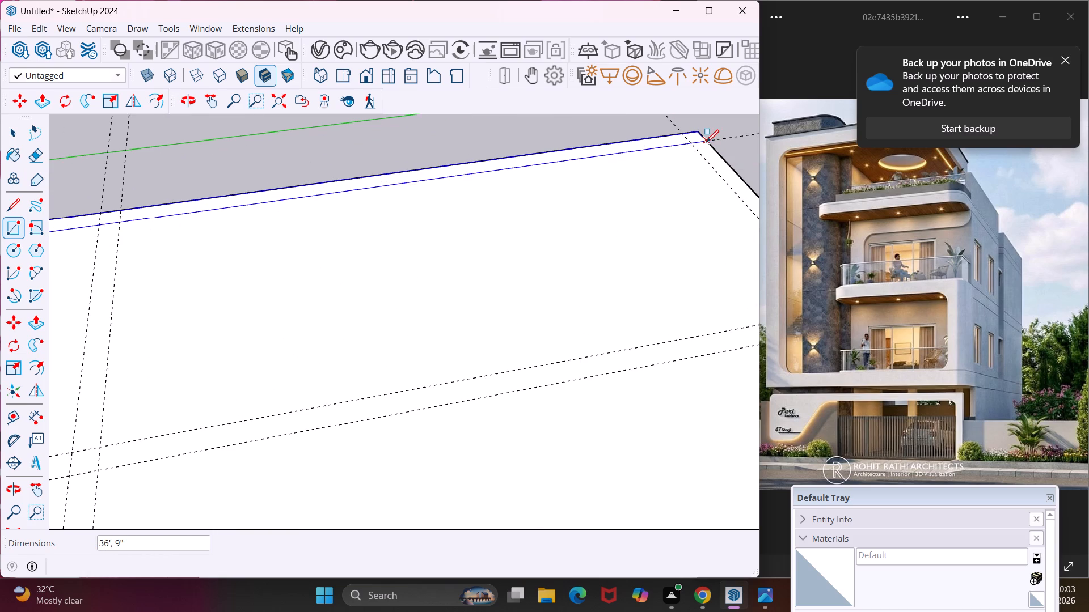
left_click(704, 142)
Draw a 9" by 29' 3" wall rectangle along the far 30' edge, starting from the first wall strip.
left_click(706, 142)
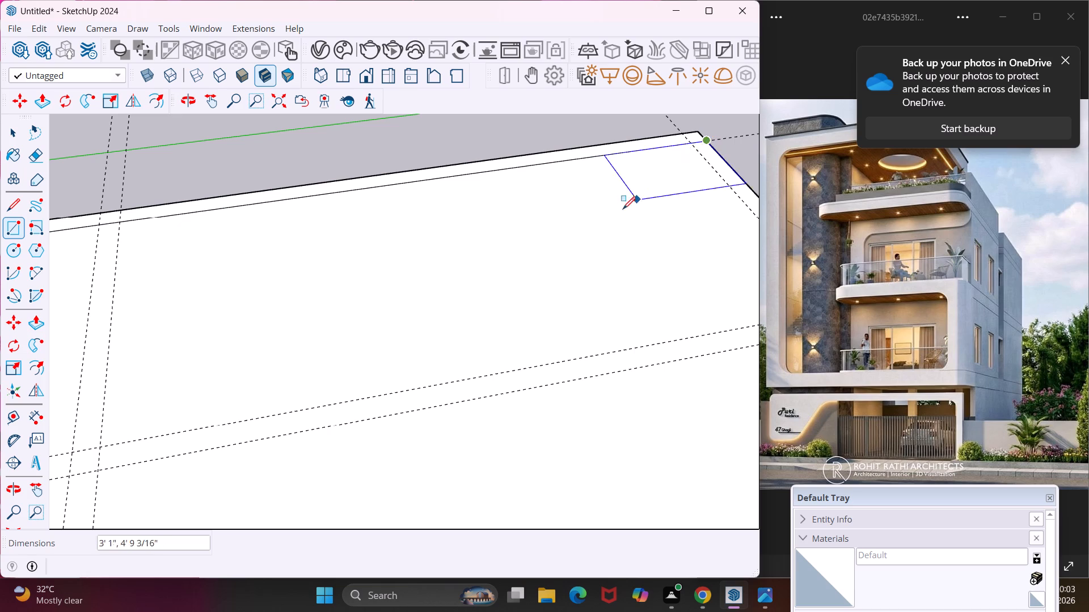
scroll(613, 218, "down", 16)
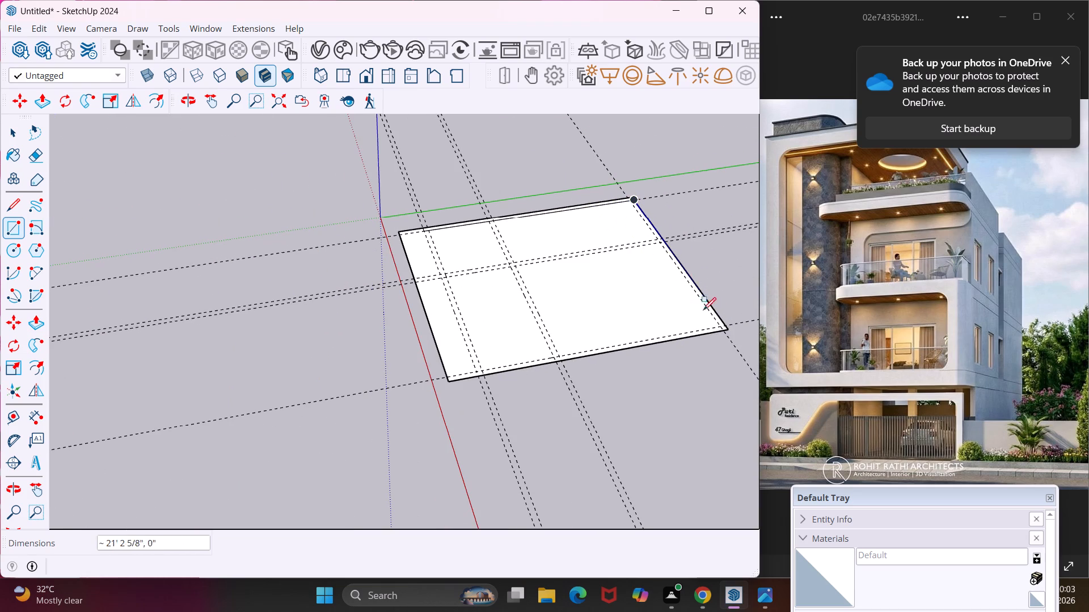
scroll(723, 331, "up", 7)
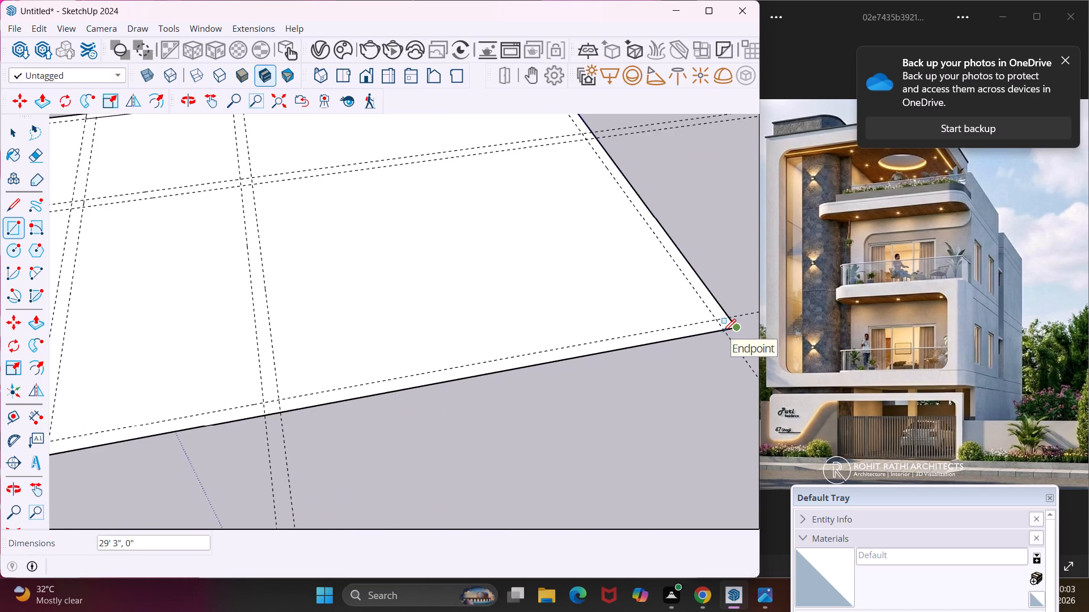
scroll(723, 331, "up", 6)
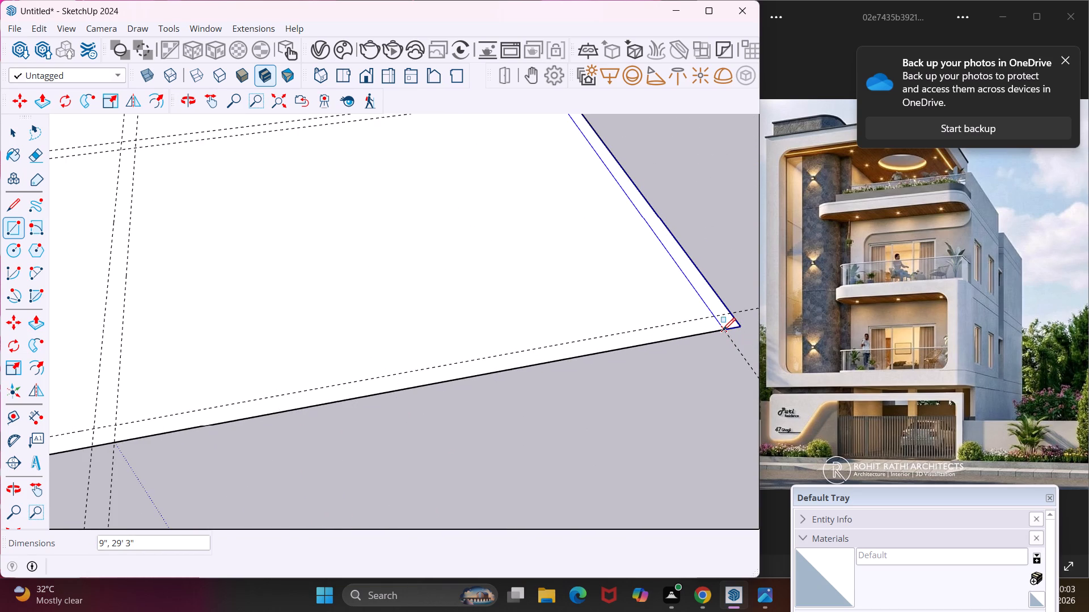
left_click(723, 330)
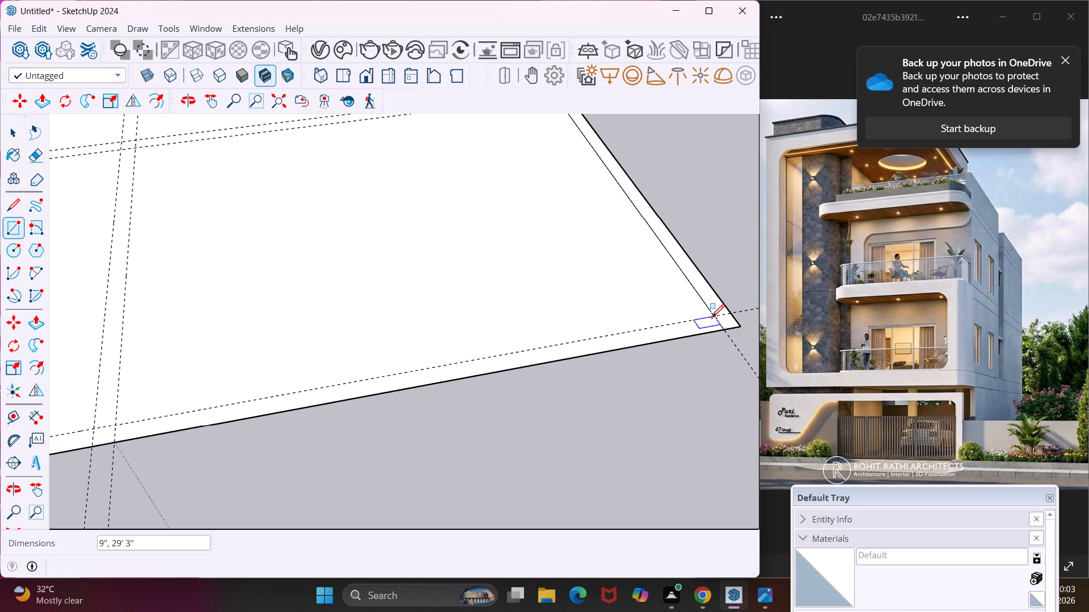
Draw a 9" by 24' 6" wall rectangle along the opposite 40' edge, from the far wall strip to the middle guide pair.
left_click(715, 316)
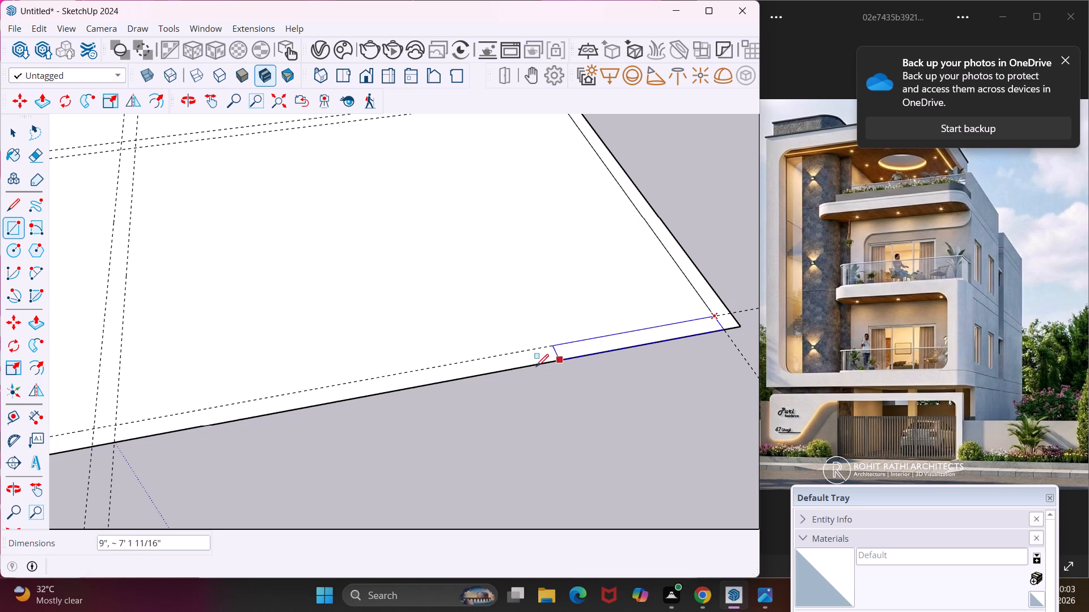
scroll(469, 379, "down", 6)
scroll(328, 403, "down", 4)
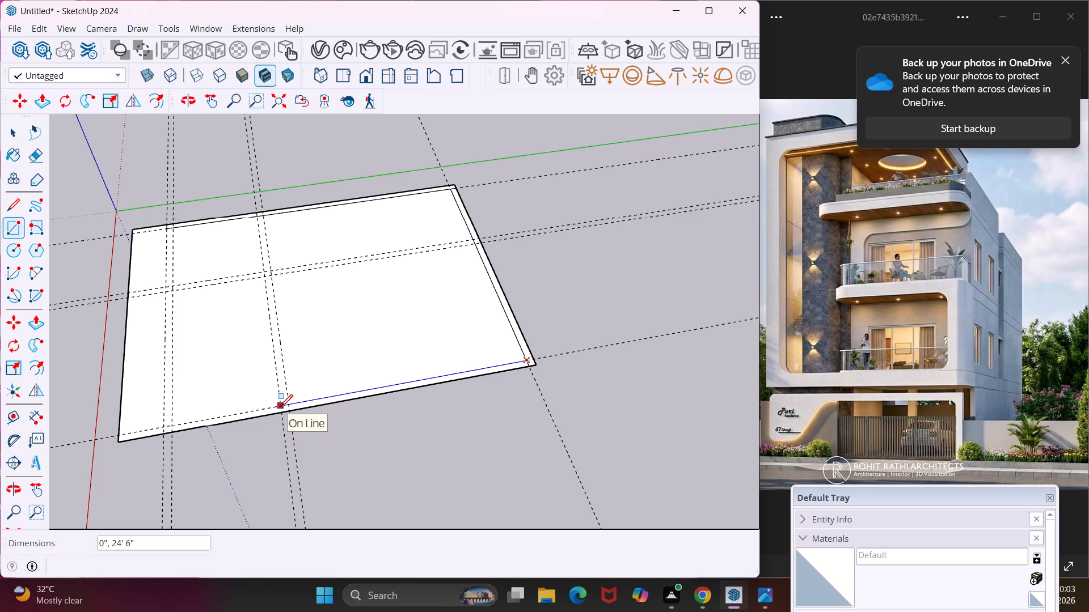
scroll(280, 407, "up", 3)
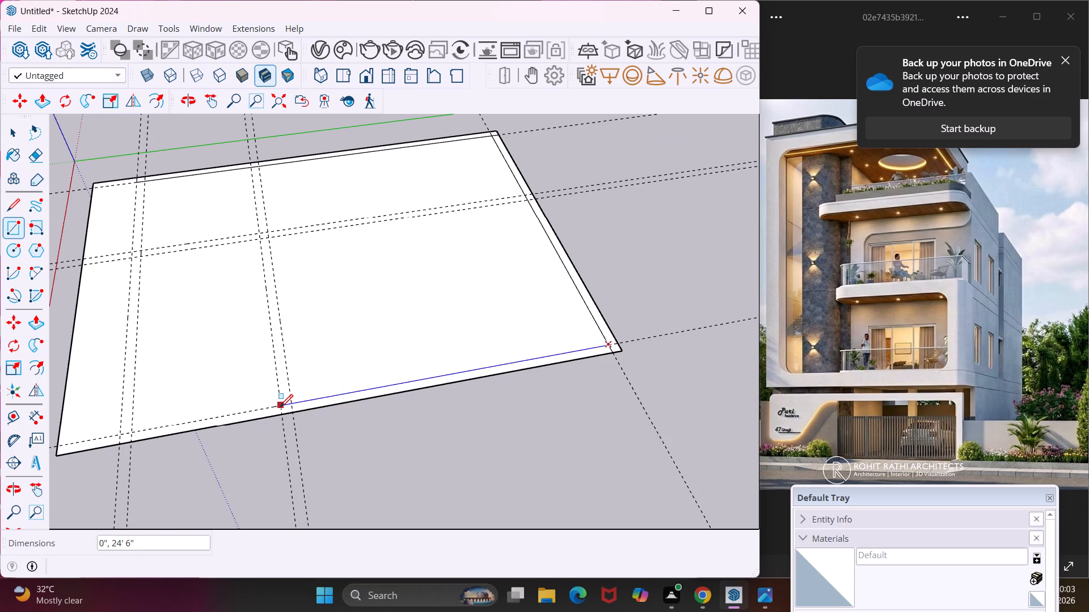
scroll(281, 416, "up", 3)
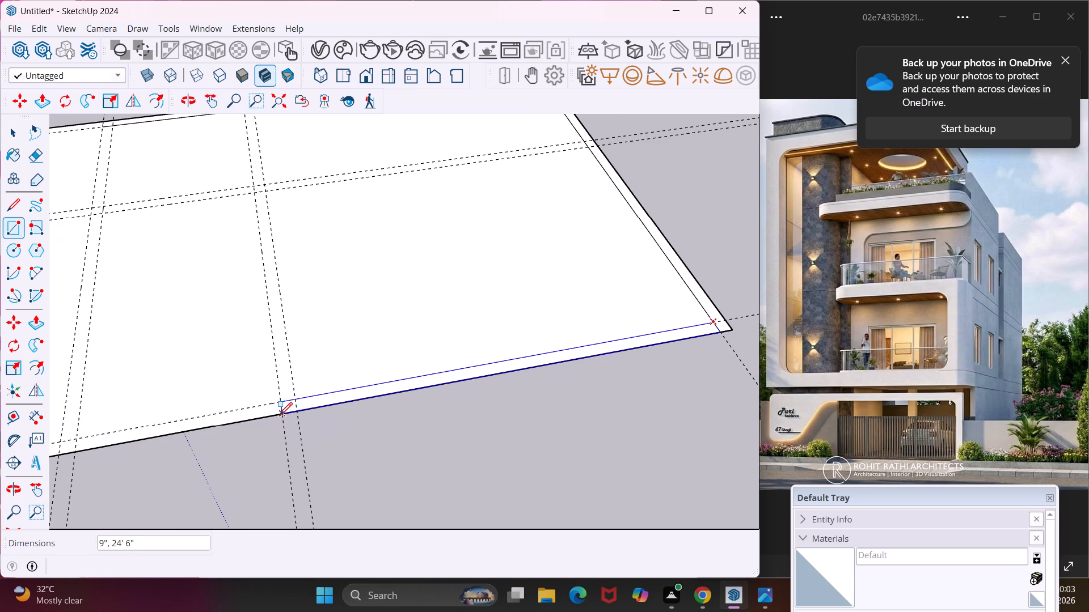
left_click(280, 415)
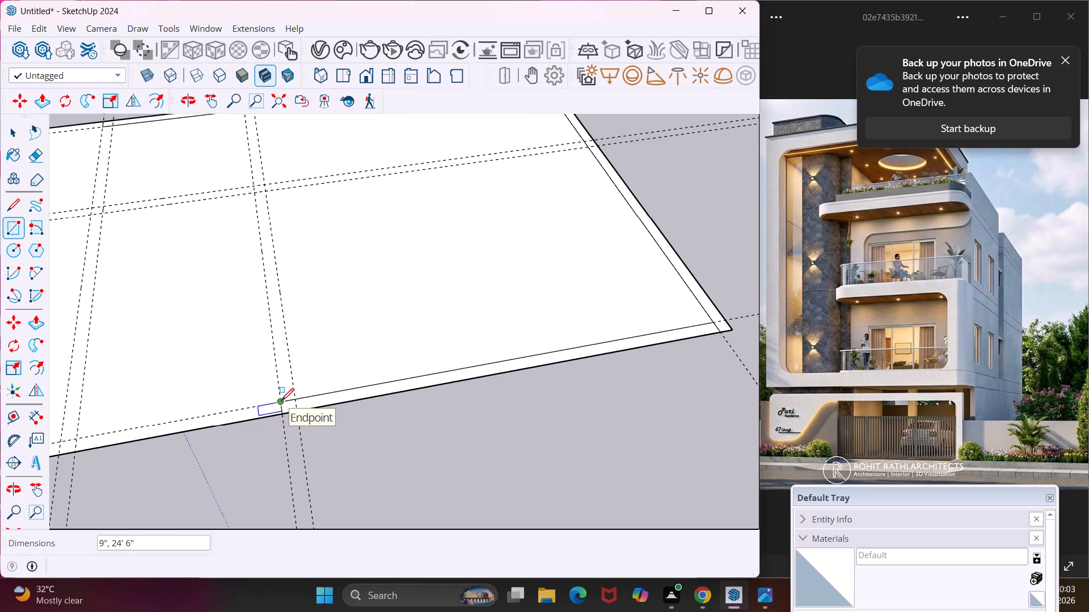
Draw an 18' 6" by 9" cross-wall rectangle between the middle guides, from the 24' 6" strip to the lengthwise guide pair.
left_click(281, 401)
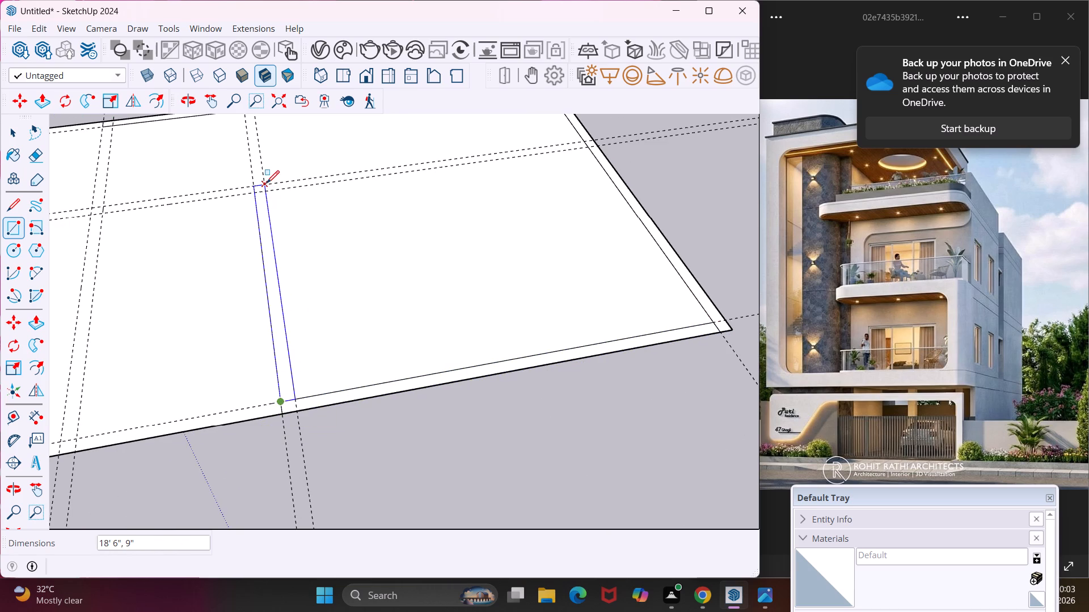
left_click(267, 183)
Draw a 9" by 10' 9" wall rectangle between the guides nearest the red axis, from the 36' strip to the lengthwise guide pair.
middle_click_drag(262, 186, 390, 182)
scroll(262, 186, "up", 1)
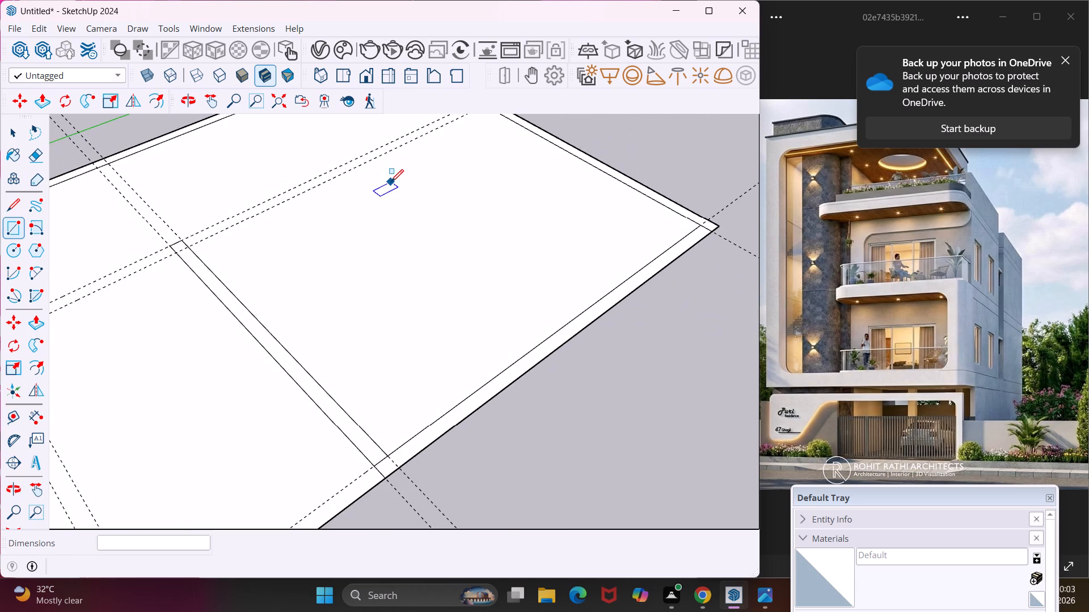
scroll(391, 182, "down", 5)
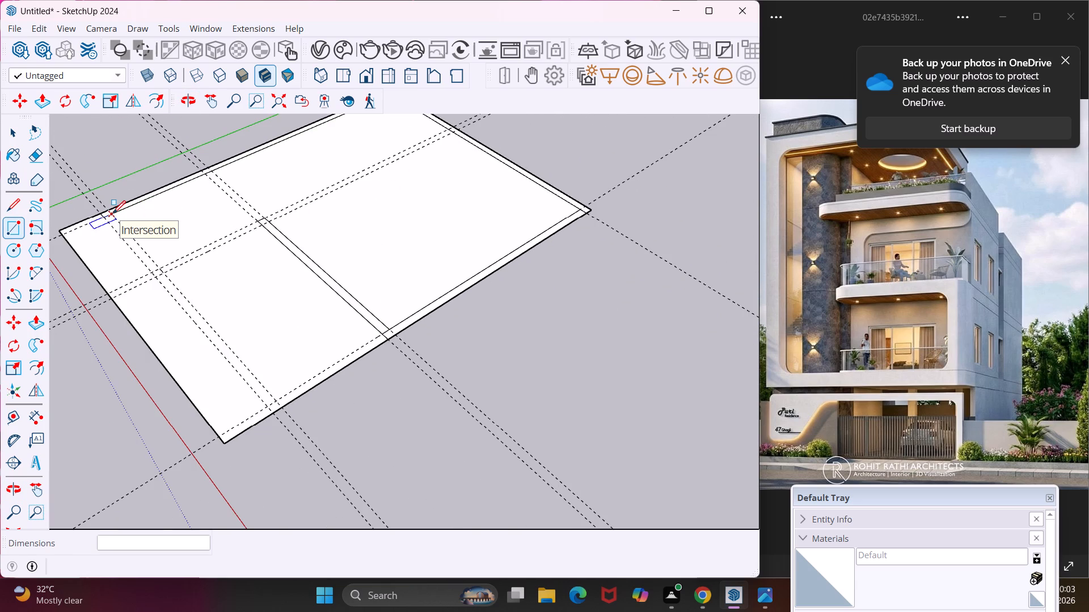
left_click(112, 213)
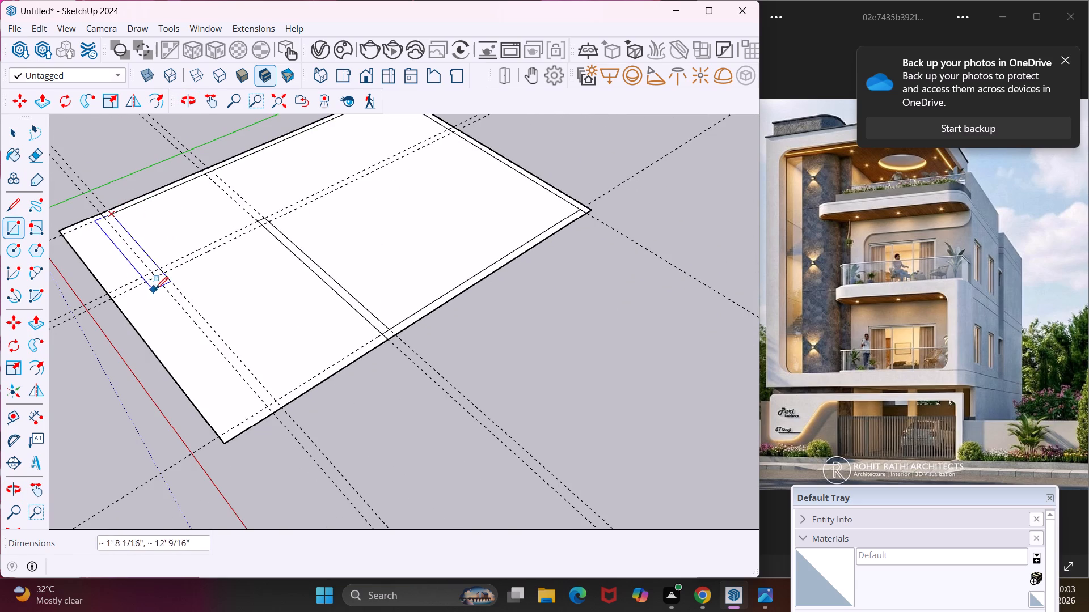
scroll(154, 279, "up", 9)
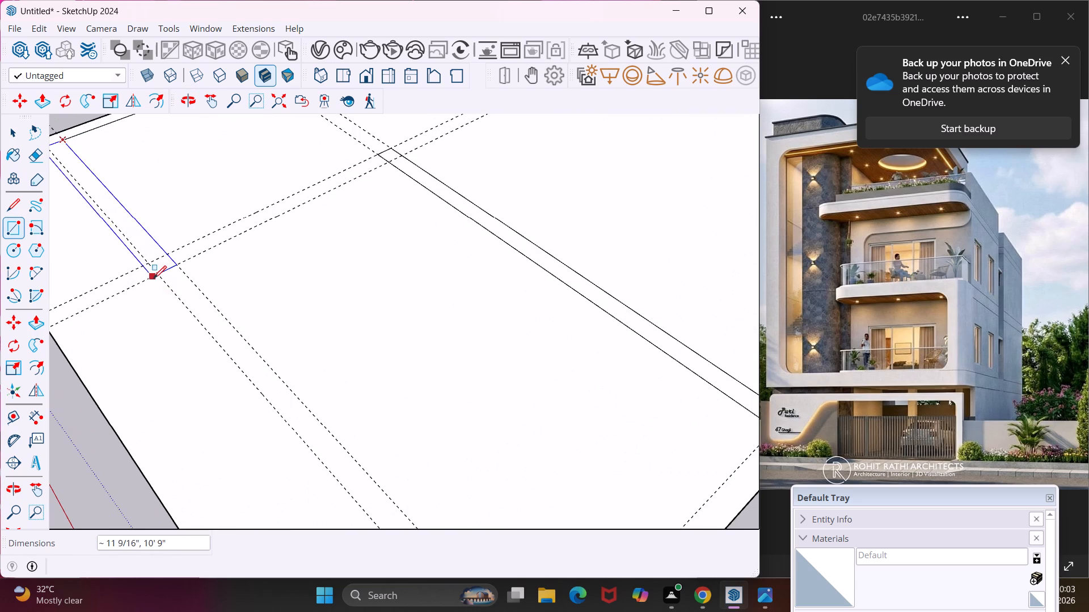
left_click(157, 275)
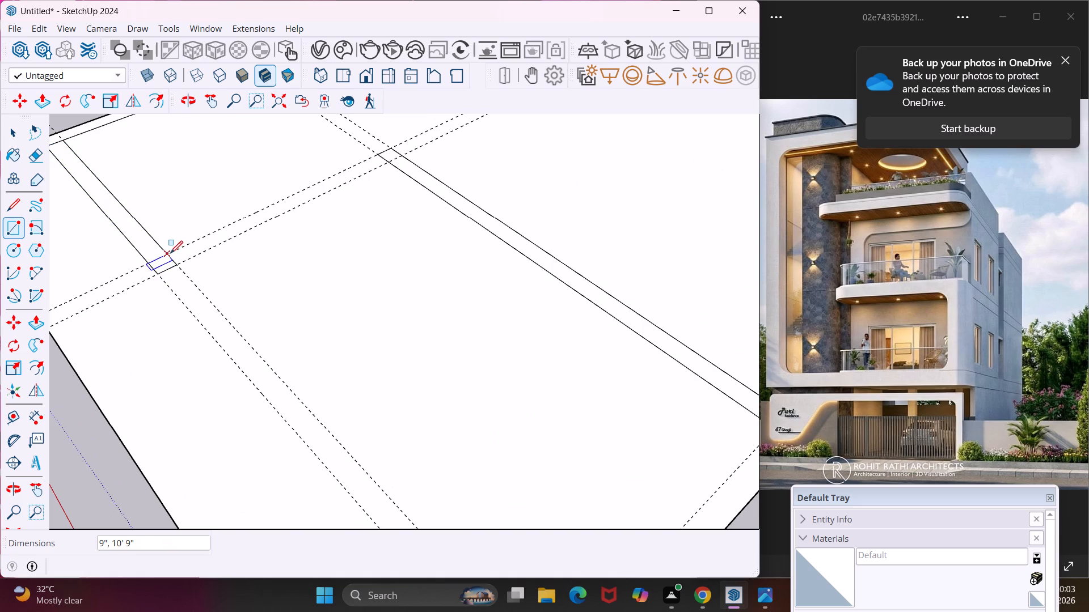
Draw a 9" by 10' wall rectangle between the lengthwise guides, joining the 10' 9" strip to the 18' 6" cross-wall strip.
left_click(168, 253)
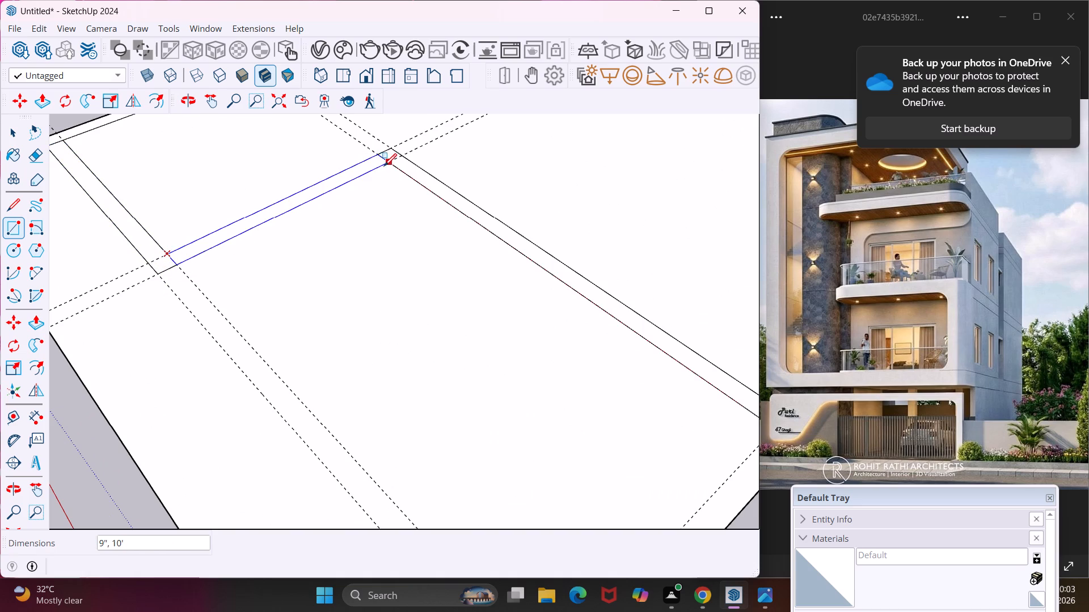
left_click(391, 163)
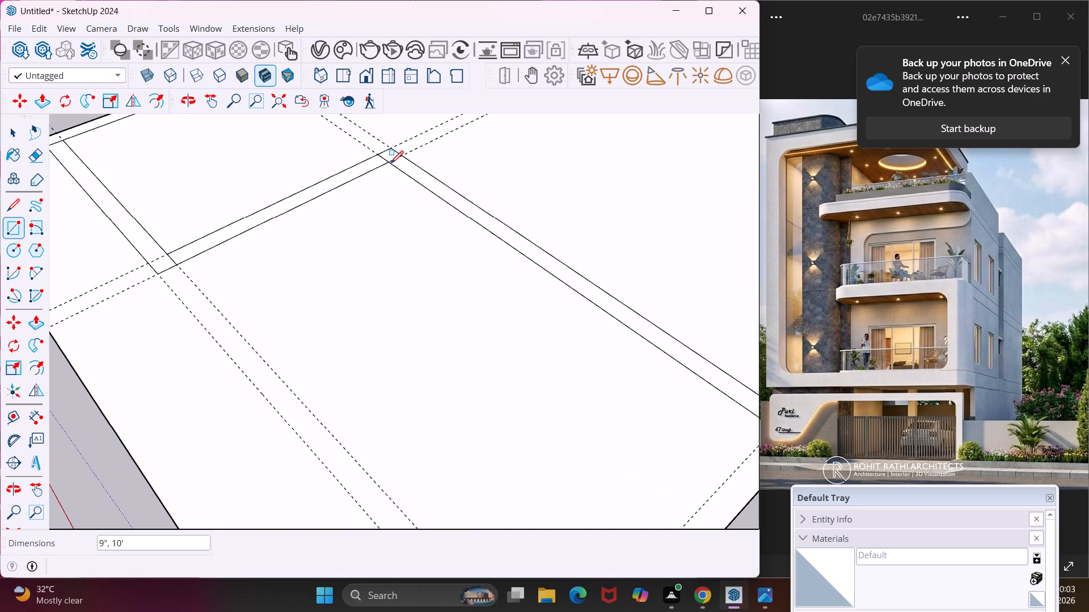
key("Escape")
key("space")
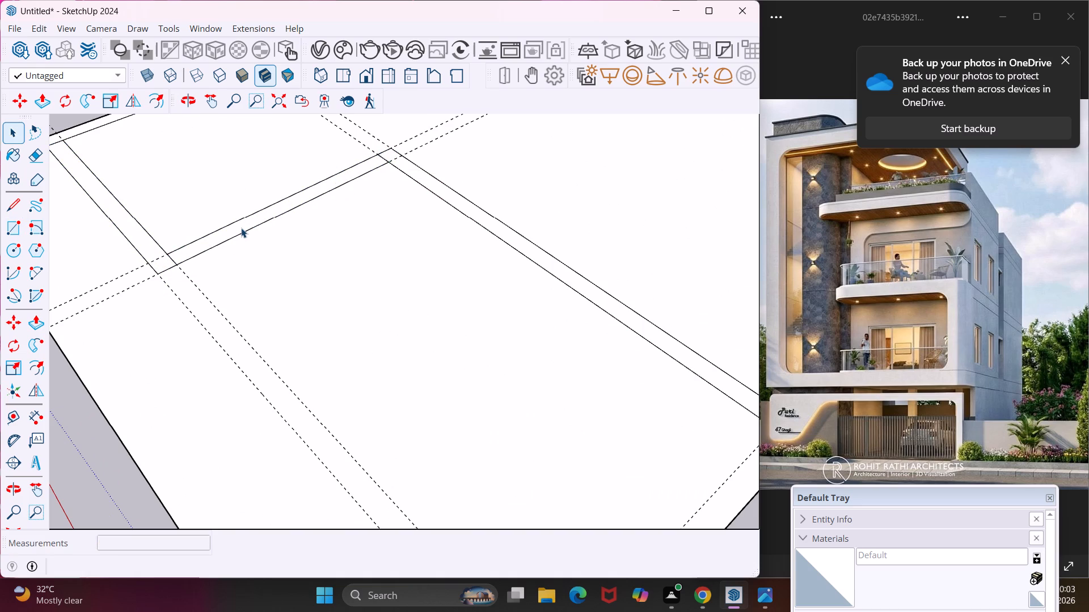
Push/Pull the 10' long connecting wall strip up to a height of 10'.
left_click(241, 228)
key("p")
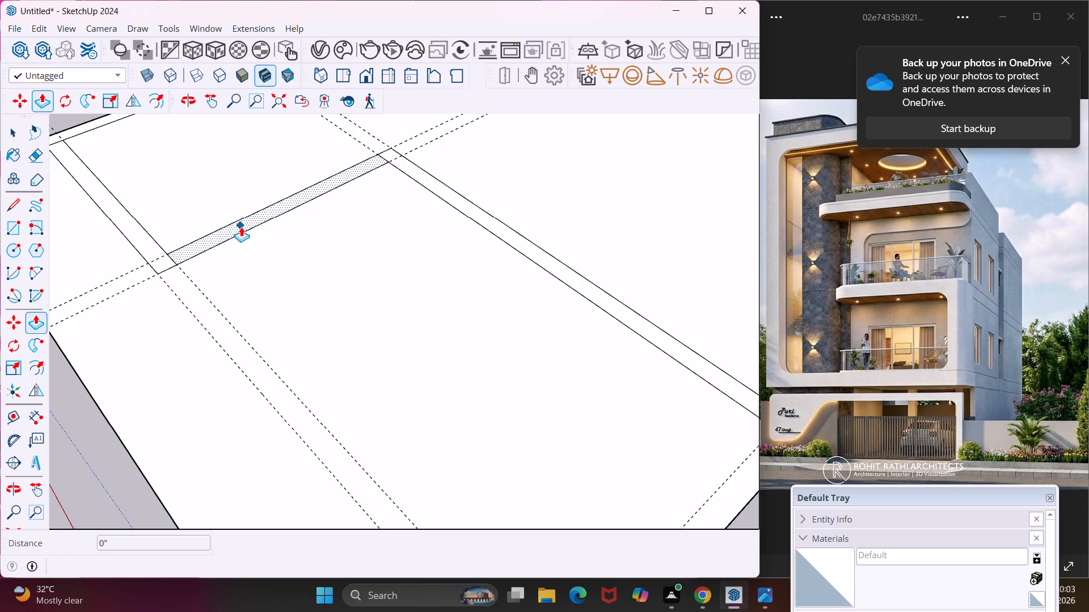
left_click(240, 226)
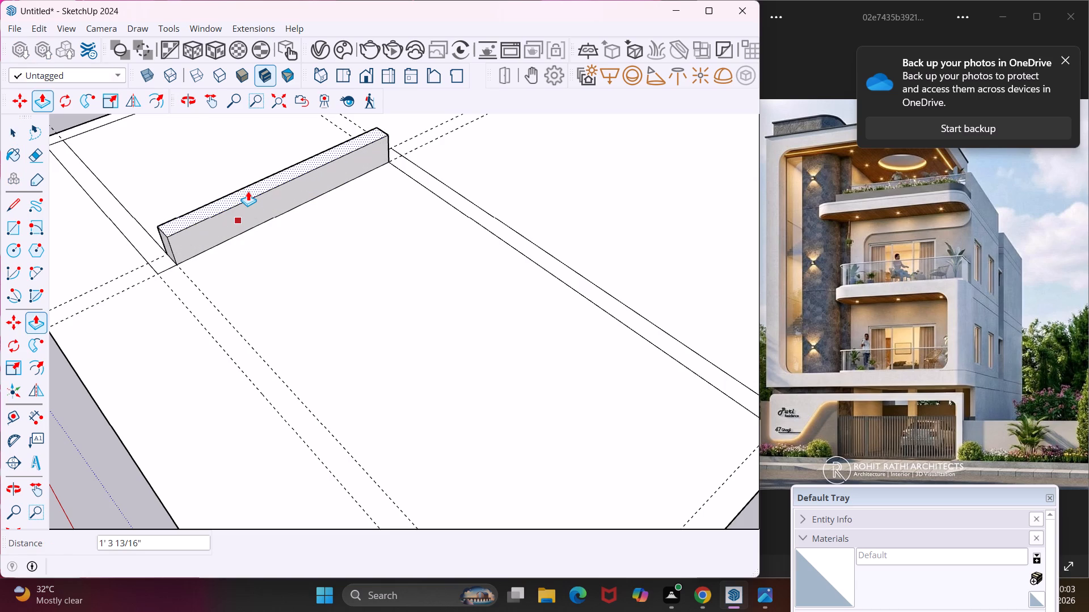
type("10'")
key("Return")
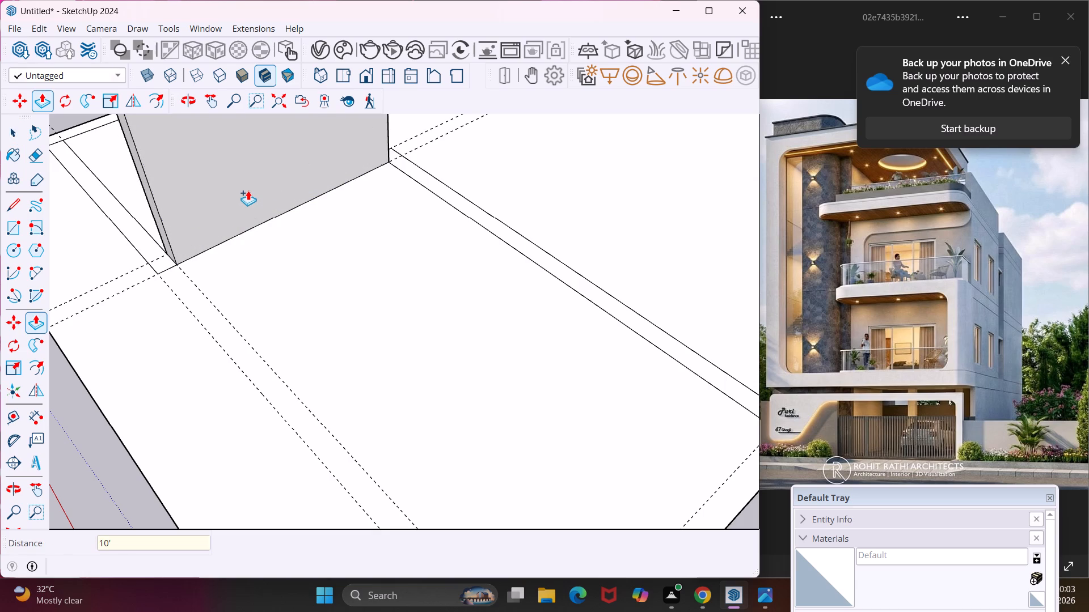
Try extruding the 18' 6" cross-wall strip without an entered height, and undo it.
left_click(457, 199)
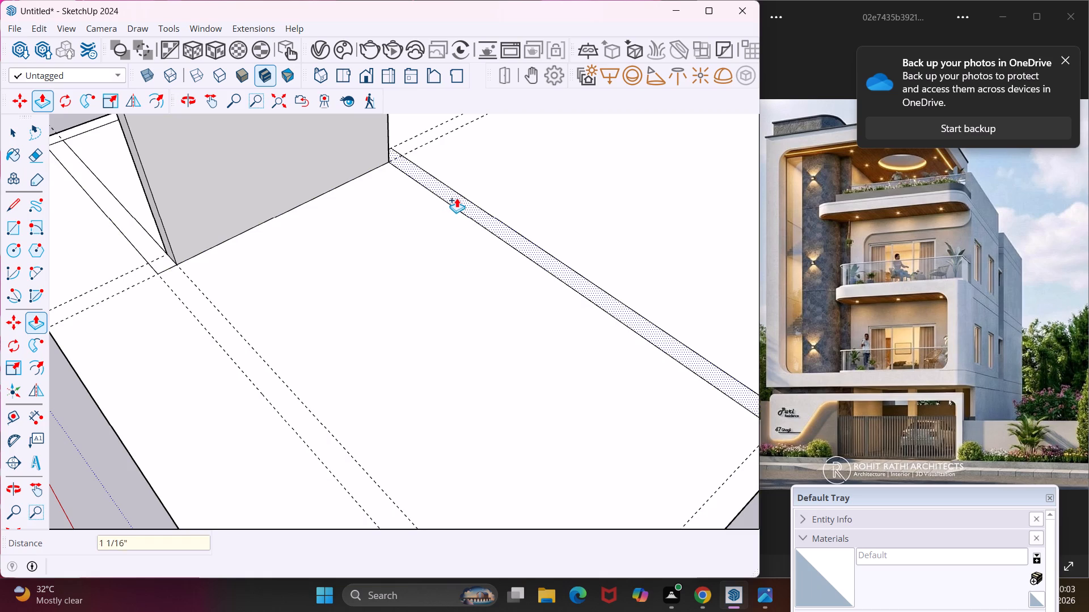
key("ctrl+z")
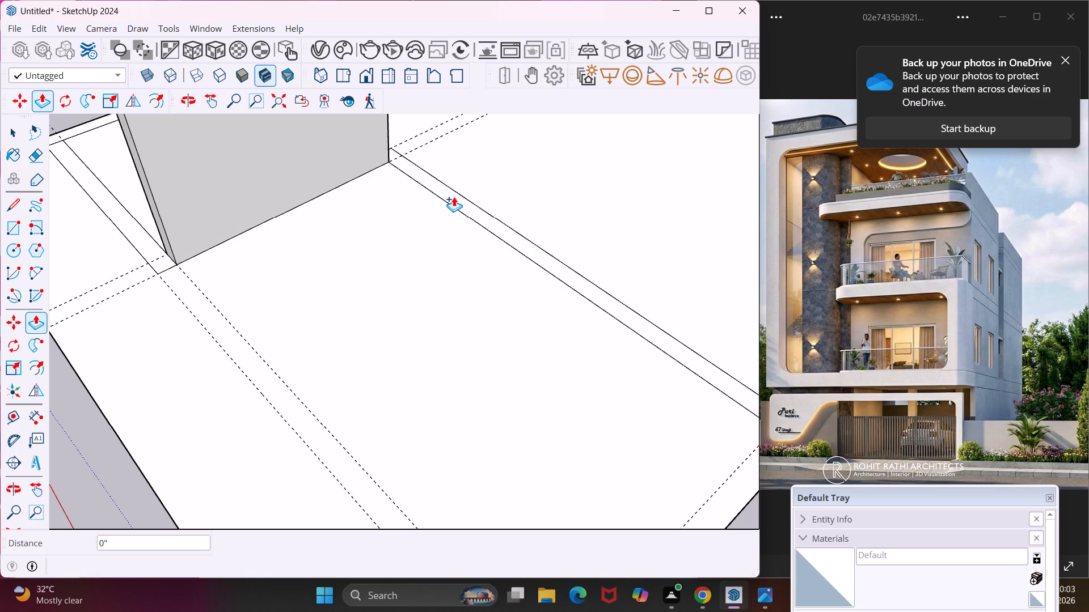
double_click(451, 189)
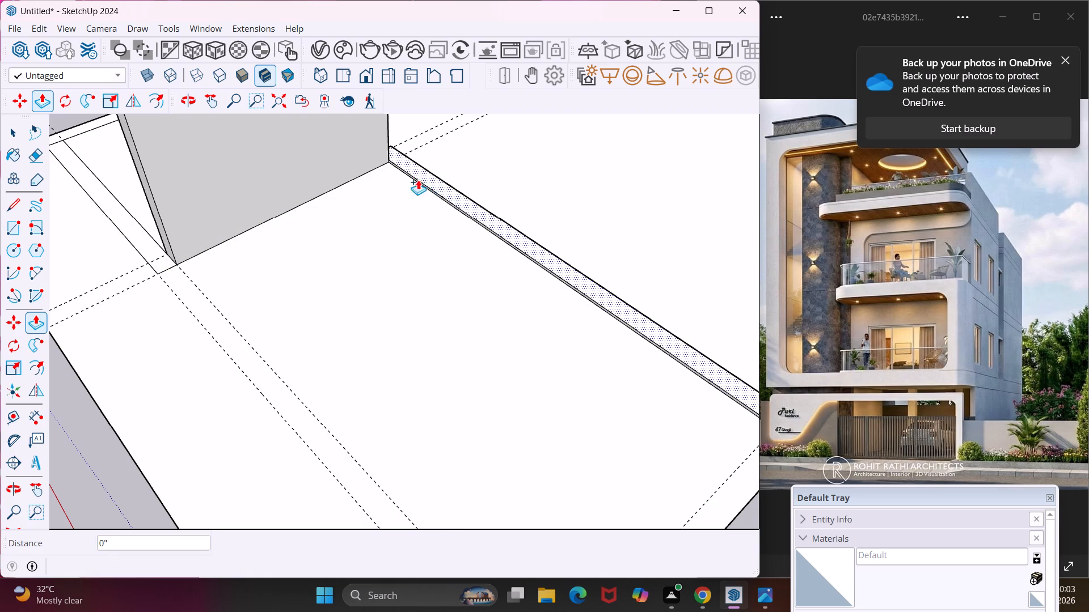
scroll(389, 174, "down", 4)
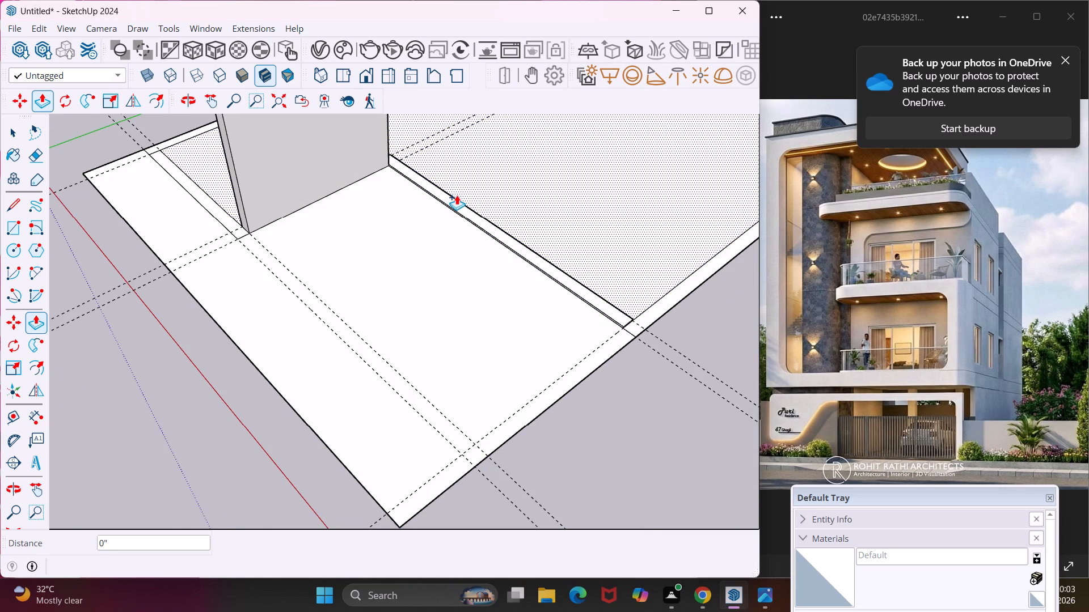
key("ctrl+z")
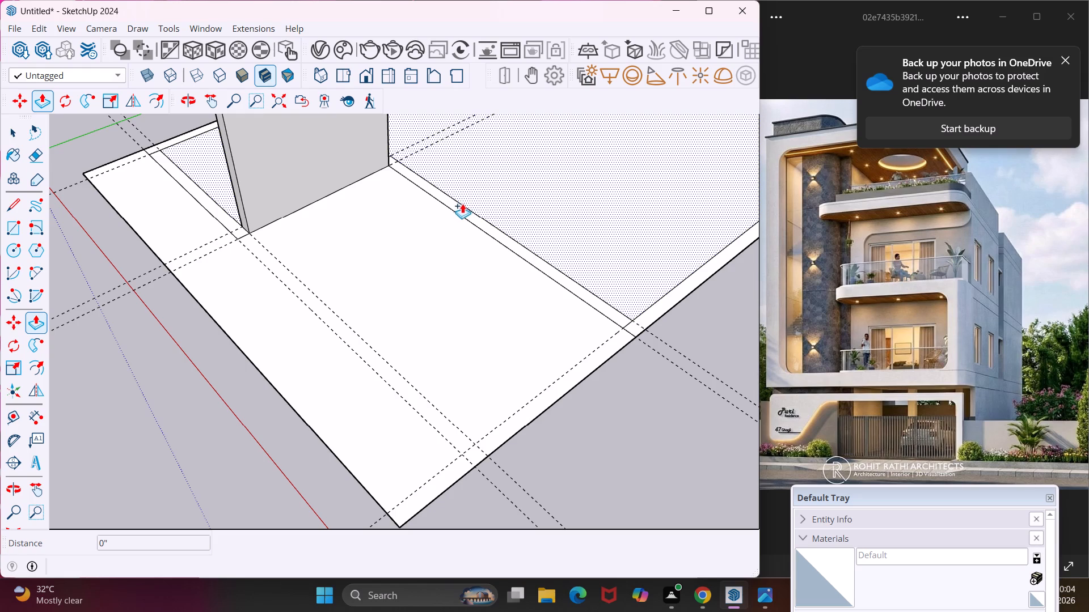
Push/Pull the 18' 6" cross-wall strip up to a height of 10'.
left_click(449, 199)
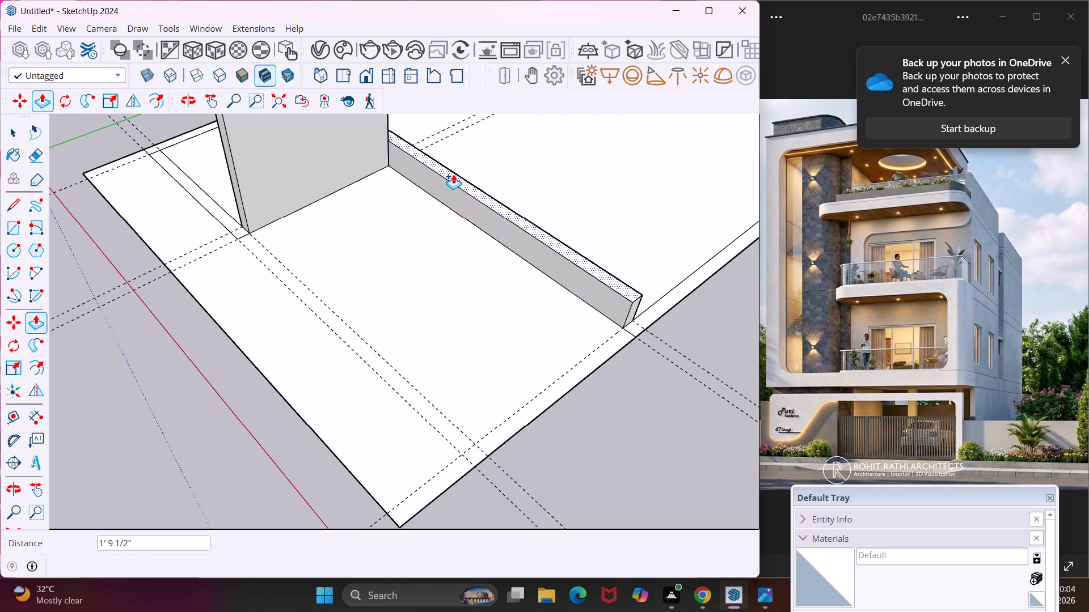
type("10'")
key("Return")
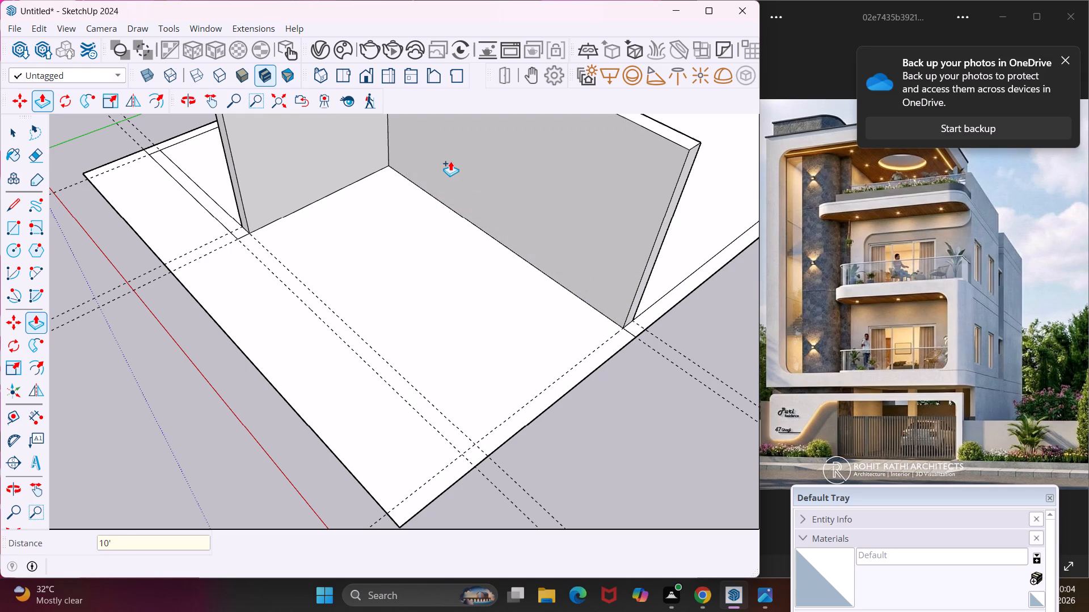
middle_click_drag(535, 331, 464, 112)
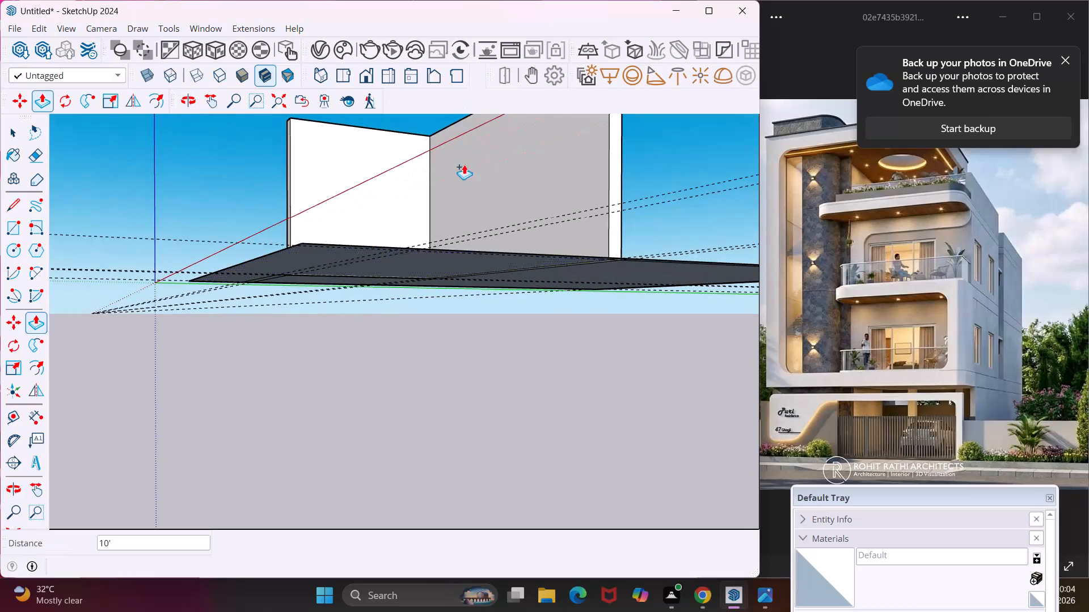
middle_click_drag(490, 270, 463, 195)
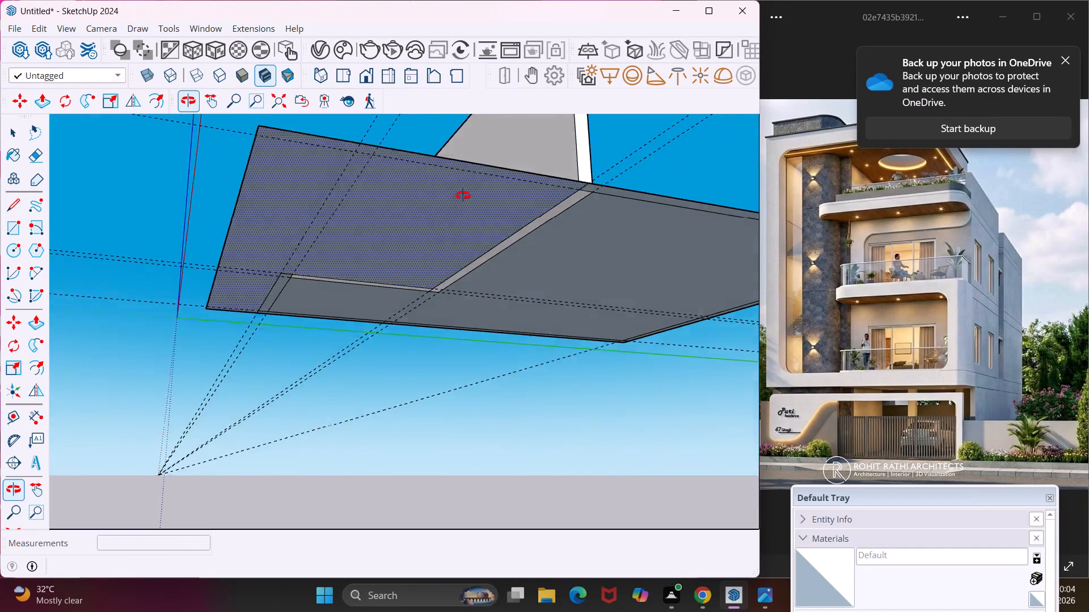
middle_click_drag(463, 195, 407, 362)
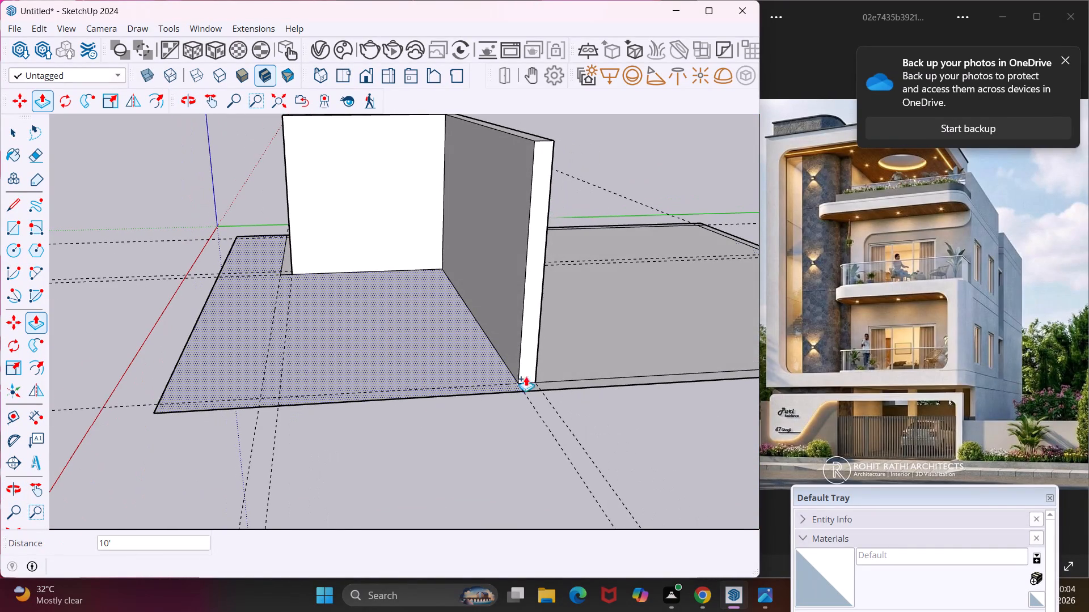
Push/Pull the lengthwise side wall strip that starts at the outer end of the 18' 6" cross wall up to 10'.
scroll(552, 382, "up", 2)
left_click(548, 382)
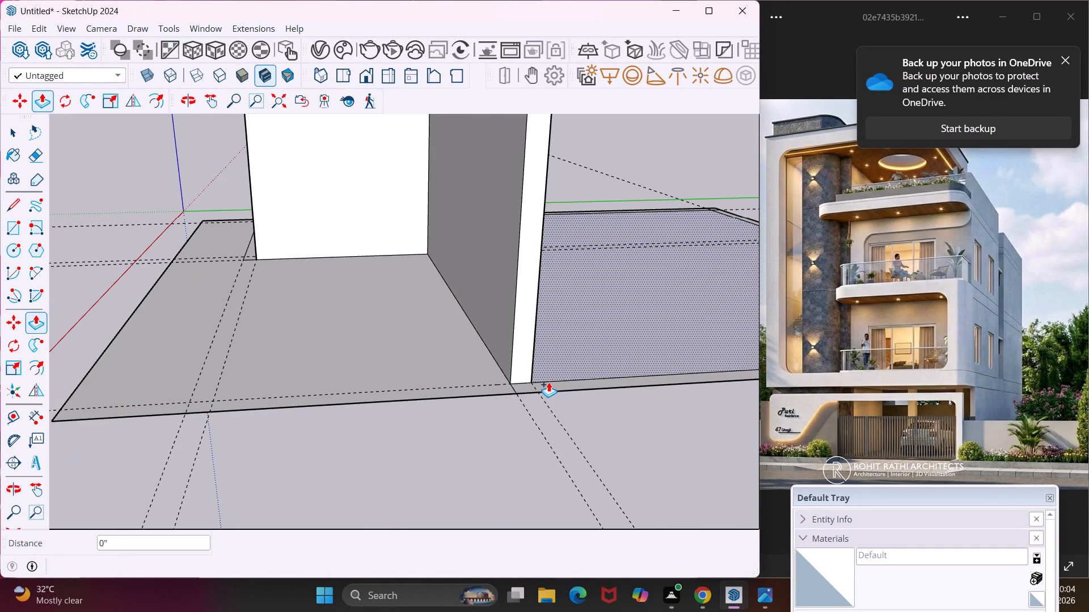
key("Escape")
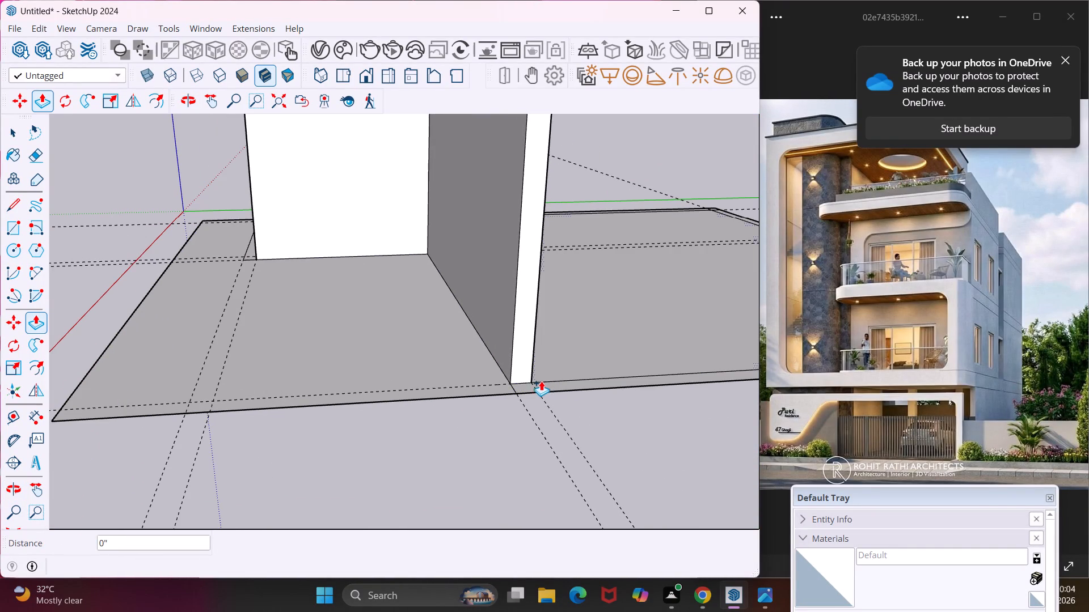
middle_click_drag(531, 384, 569, 418)
left_click(564, 410)
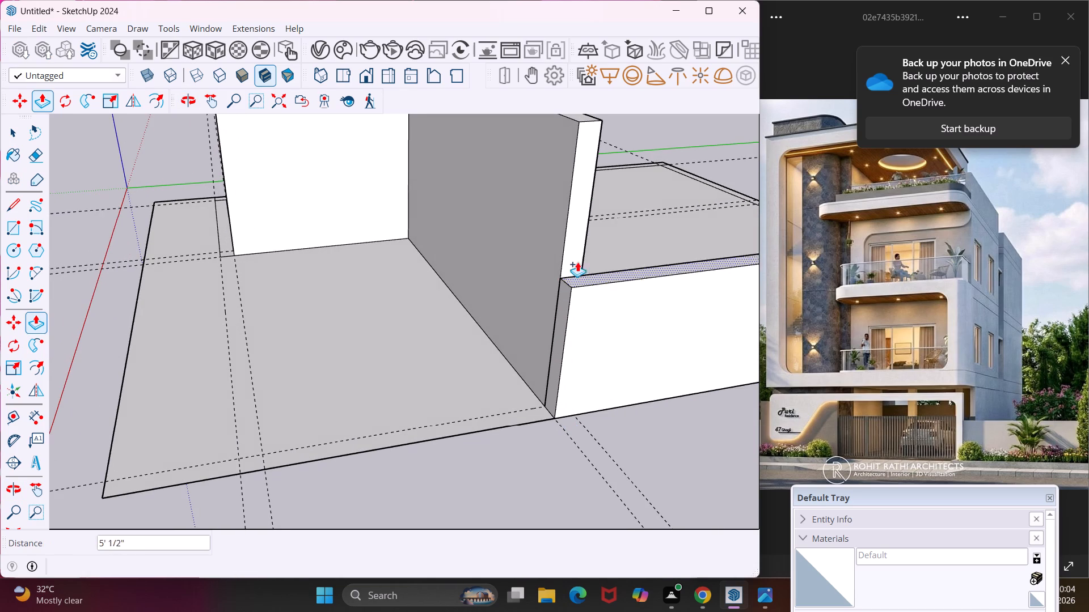
left_click(590, 118)
Push/Pull the 30' rear wall strip up to a height of 10', matching the adjoining side wall.
middle_click_drag(594, 373, 191, 242)
scroll(589, 353, "up", 1)
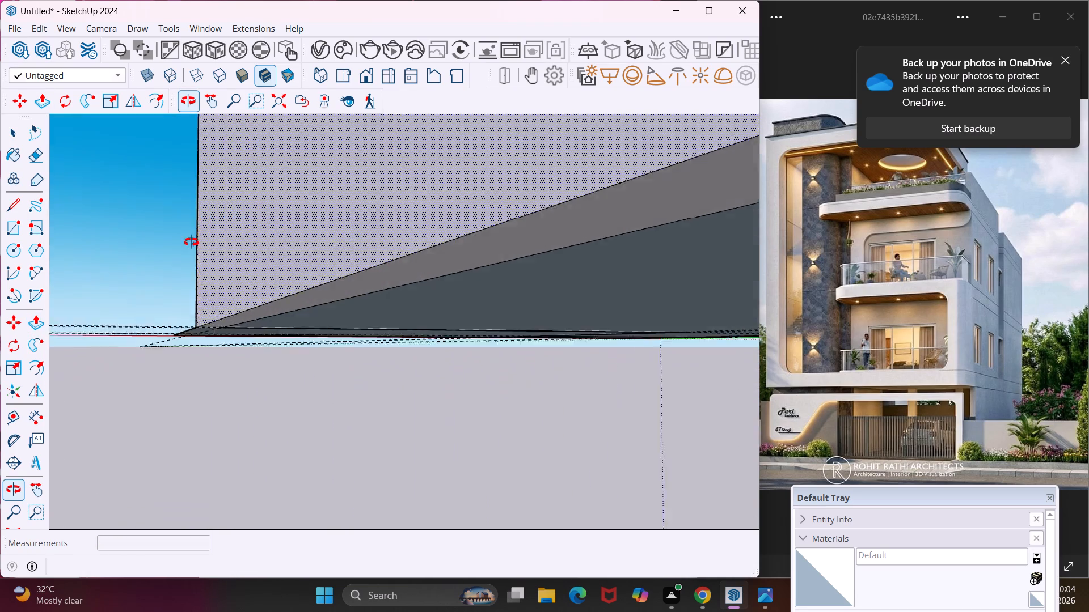
middle_click_drag(191, 242, 146, 231)
scroll(146, 232, "down", 6)
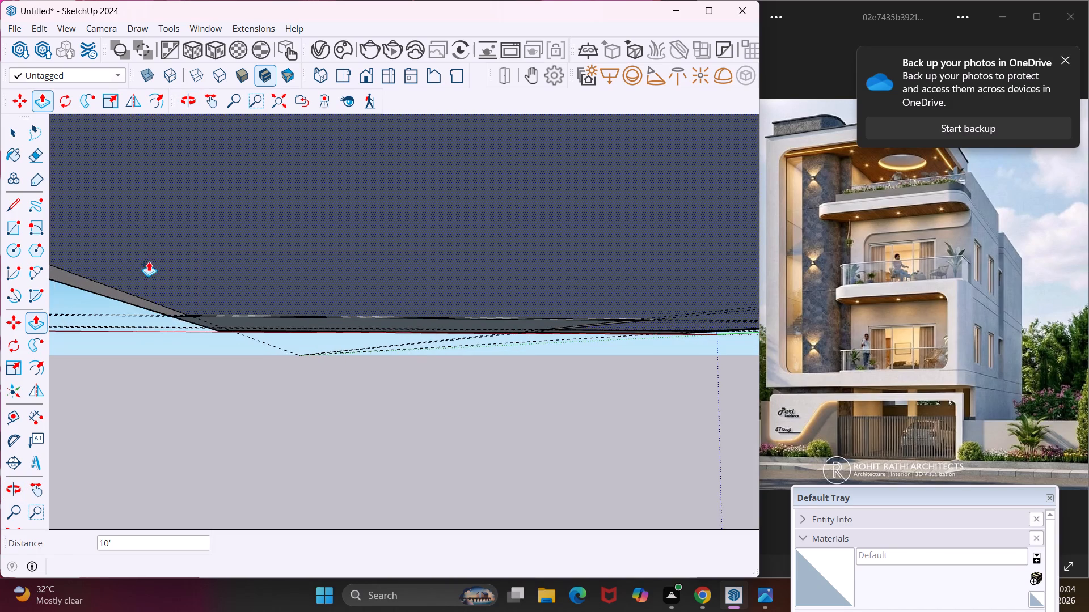
middle_click_drag(149, 270, 192, 365)
scroll(167, 345, "down", 9)
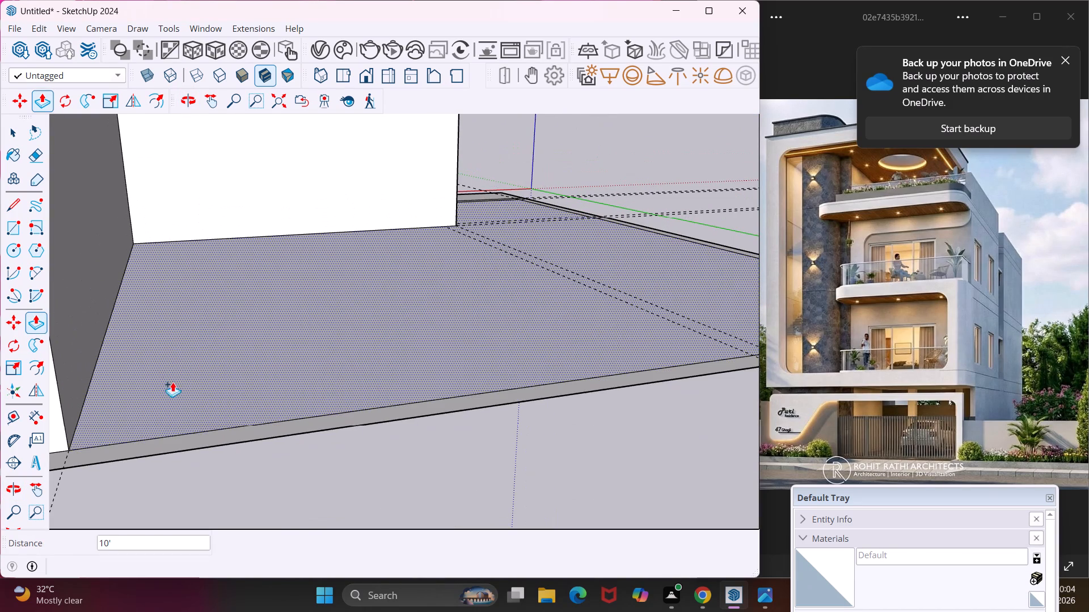
left_click(109, 449)
scroll(119, 368, "down", 1)
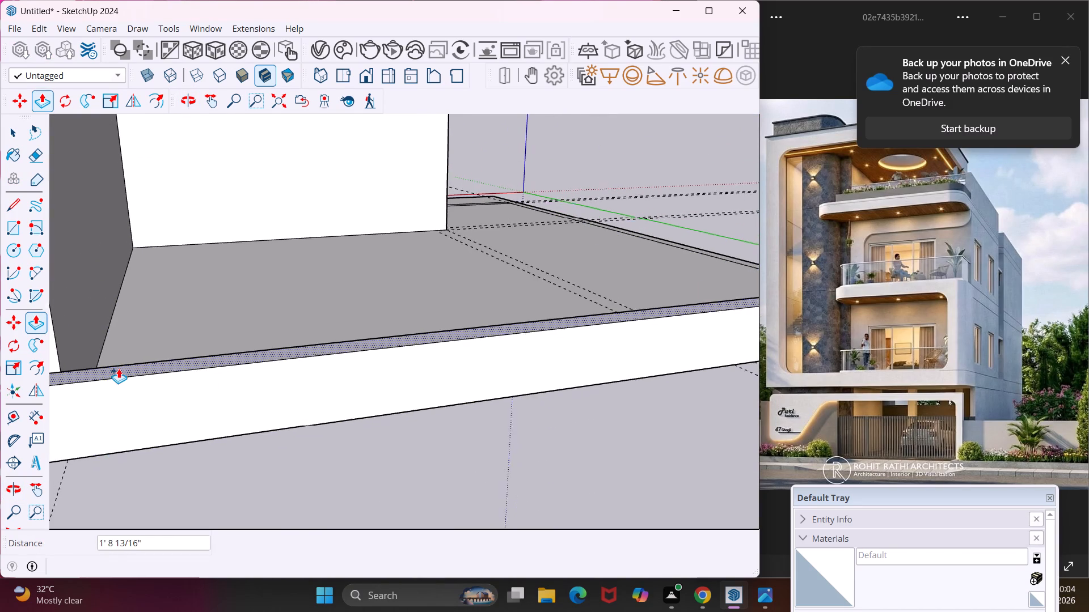
scroll(119, 368, "down", 12)
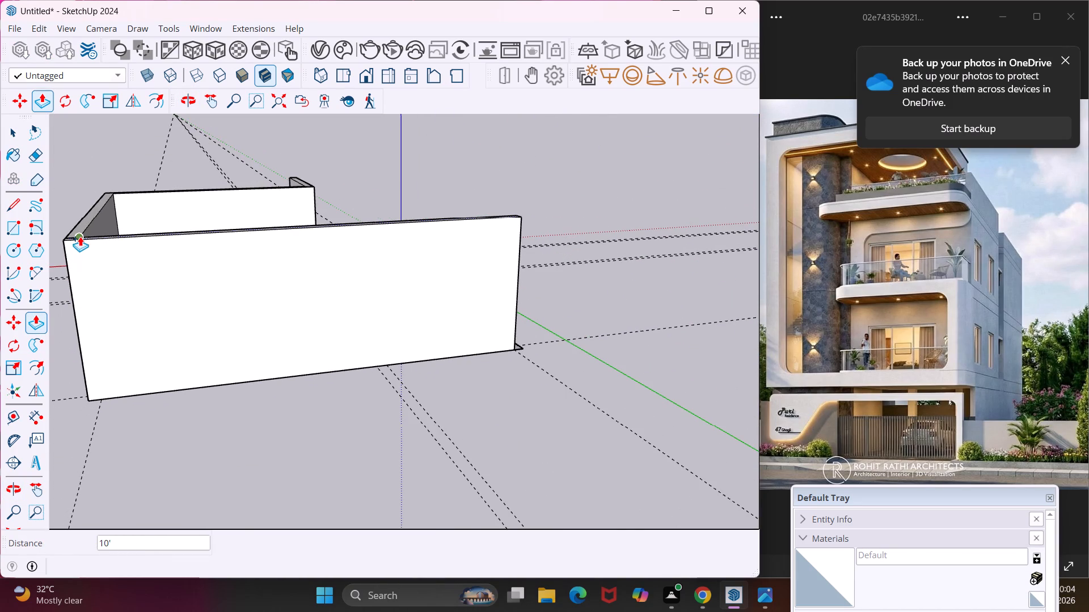
left_click(80, 236)
Push/Pull the long side wall strip nearest the green axis up to a height of 10'.
middle_click_drag(369, 345, 100, 342)
scroll(438, 322, "up", 8)
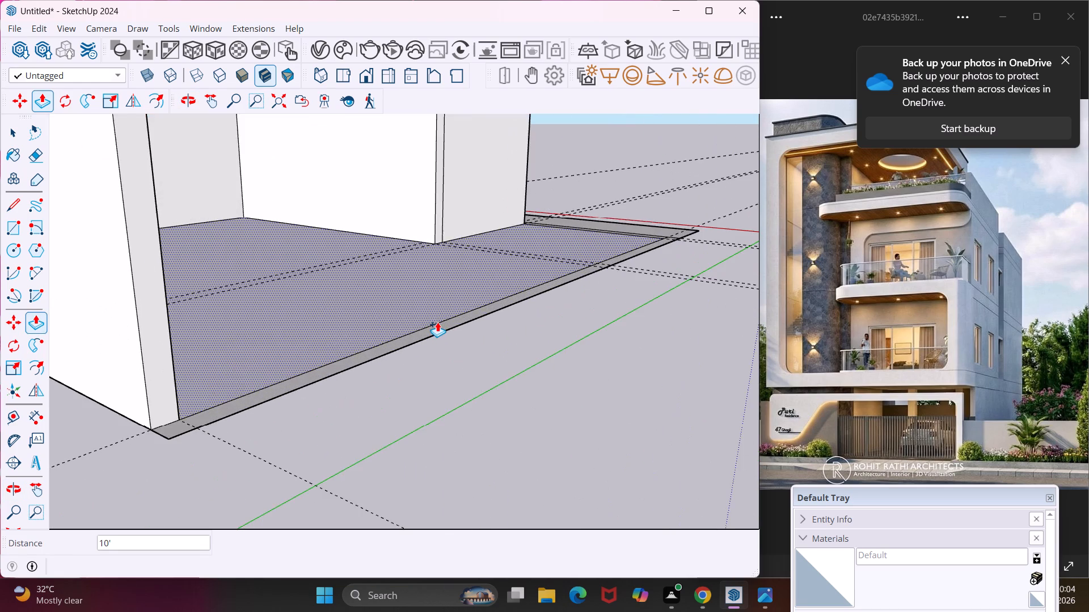
middle_click_drag(436, 322, 301, 365)
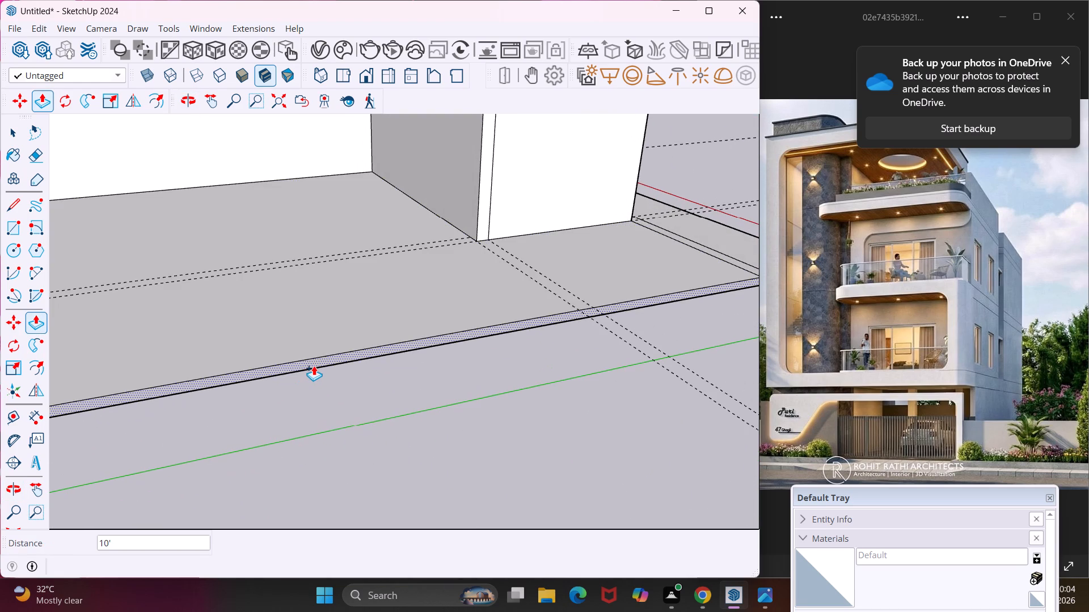
left_click(314, 365)
scroll(311, 304, "down", 8)
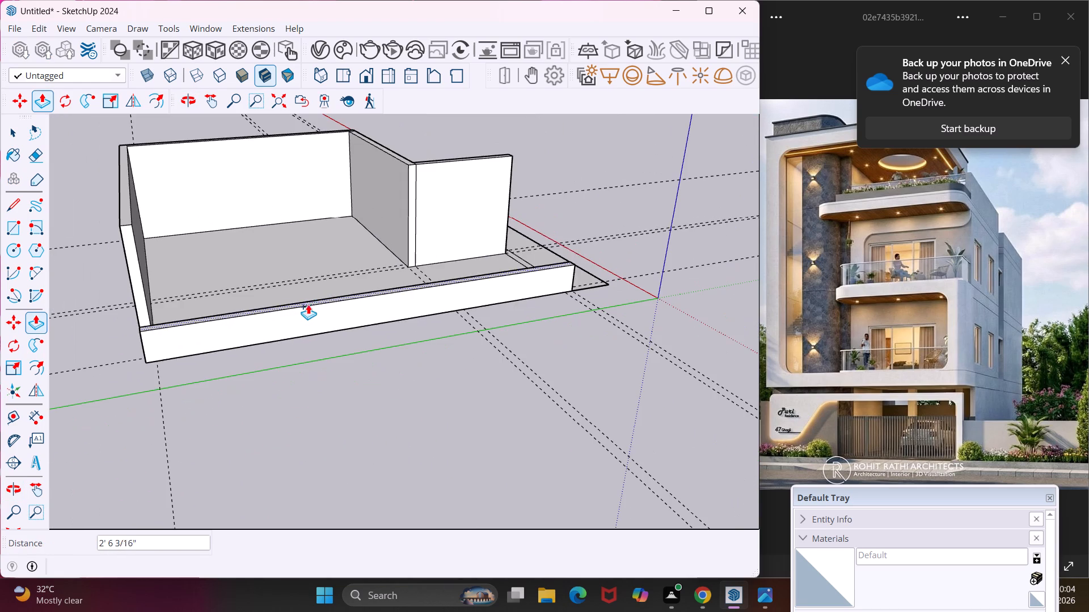
left_click(130, 229)
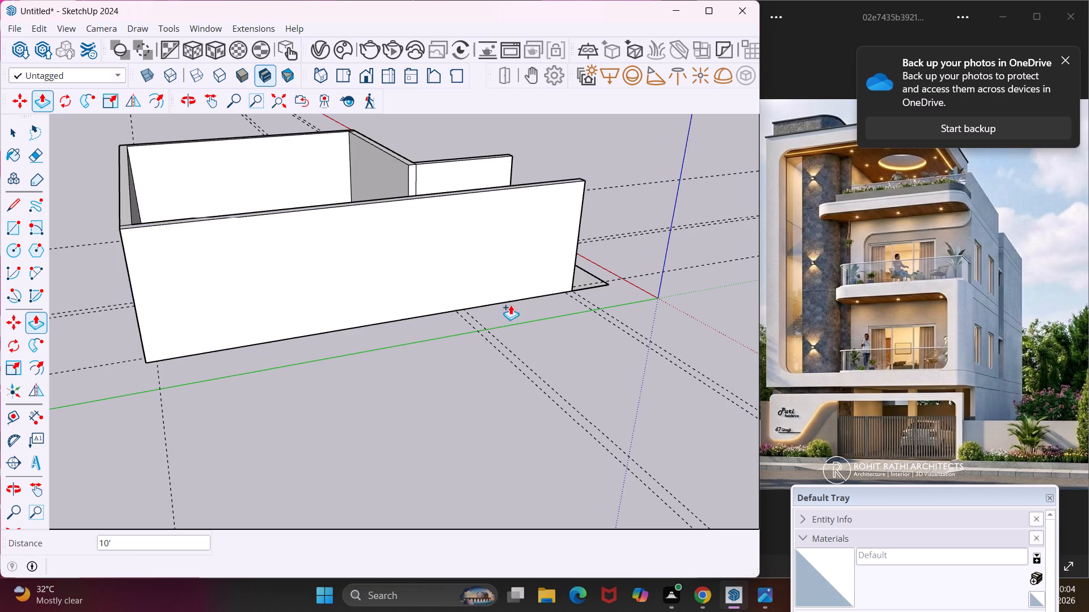
Push/Pull the 10' 9" front wall strip up to 10', closing the gap between the side wall and the connecting wall.
middle_click_drag(524, 303, 31, 351)
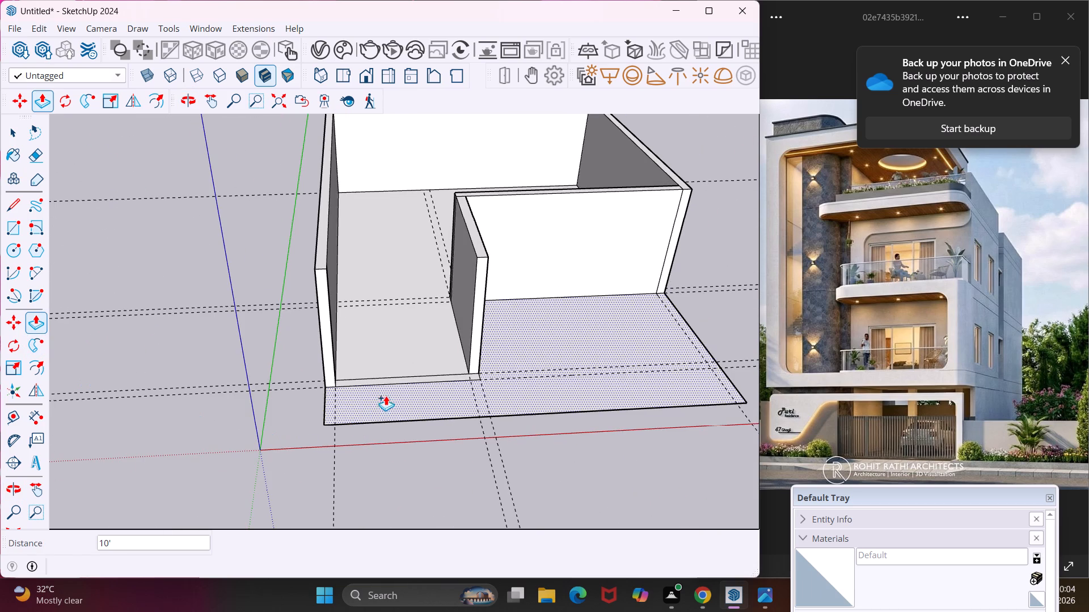
scroll(381, 377, "up", 3)
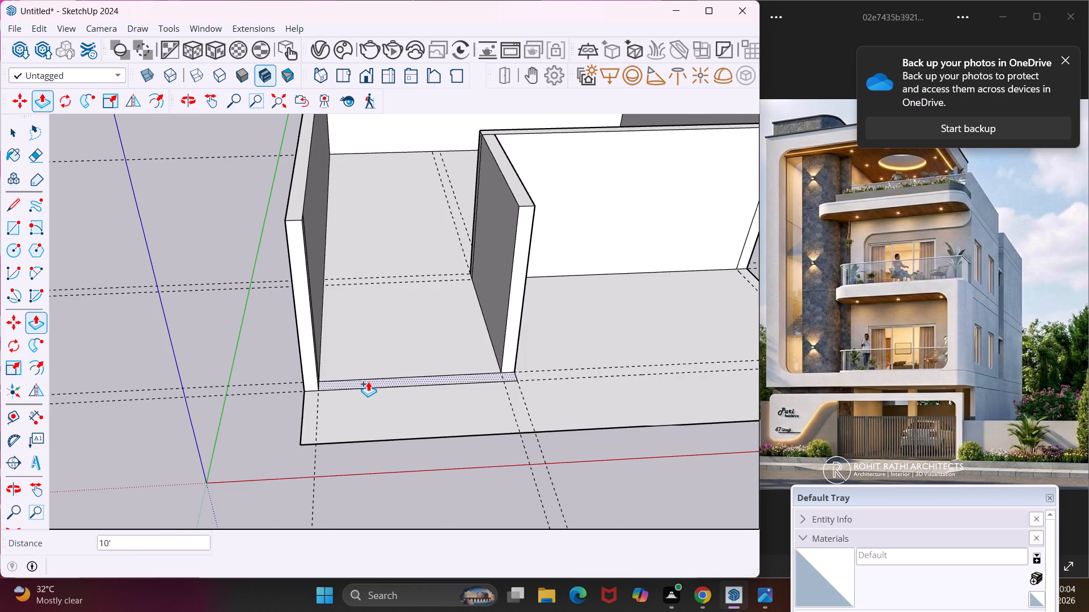
left_click(368, 381)
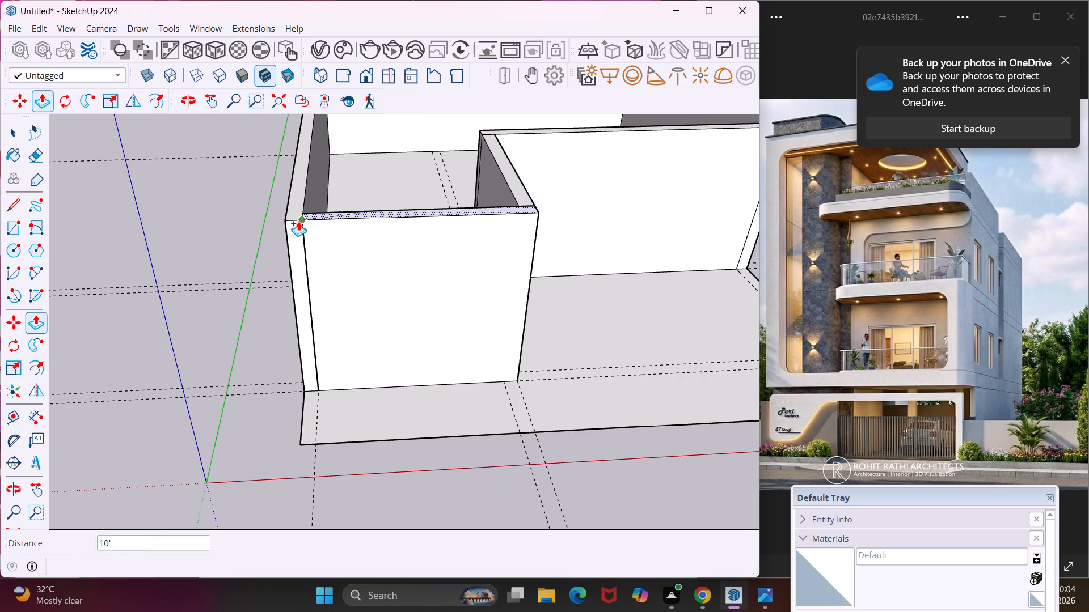
left_click(298, 220)
middle_click_drag(439, 267, 344, 239)
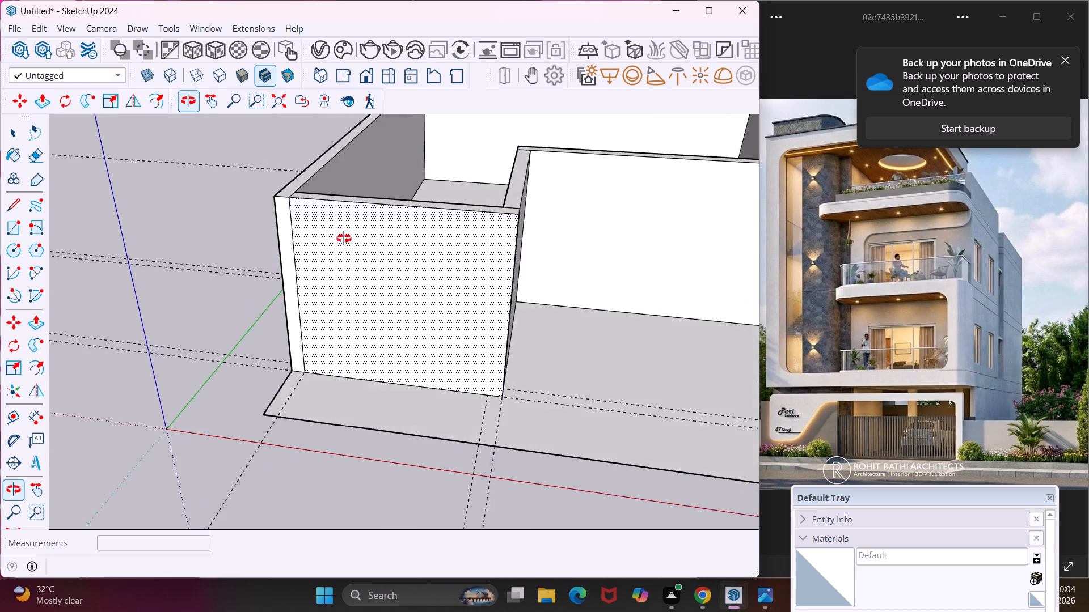
middle_click_drag(344, 239, 244, 216)
scroll(243, 225, "down", 4)
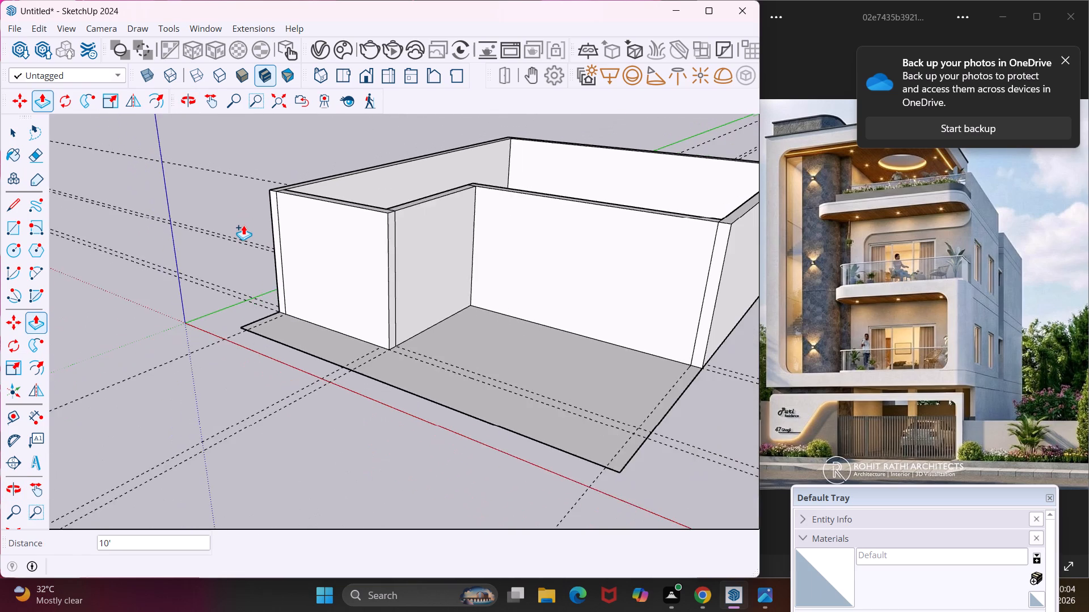
scroll(243, 225, "down", 2)
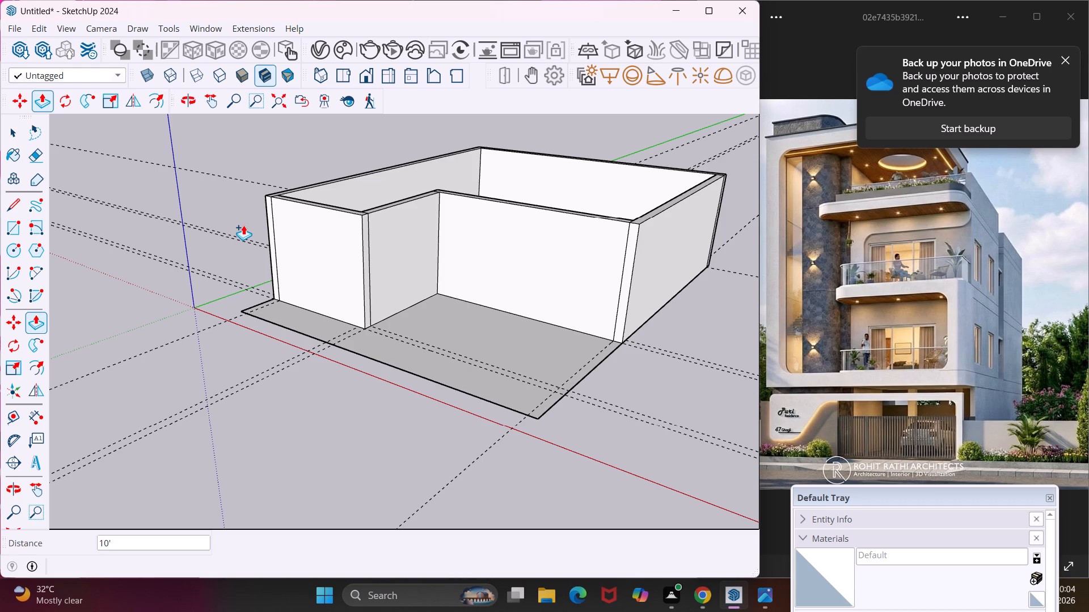
key("Escape")
key("space")
Draw a vertical 30' by 6" rotated rectangle standing on the outer top edge of the rear wall.
middle_click_drag(534, 278, 390, 352)
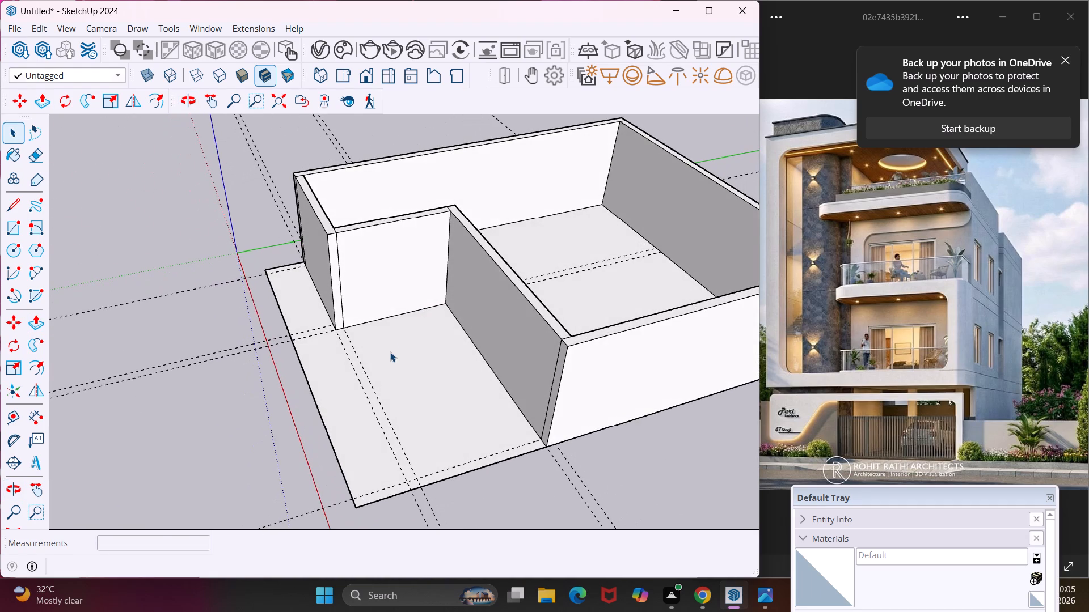
scroll(390, 355, "down", 5)
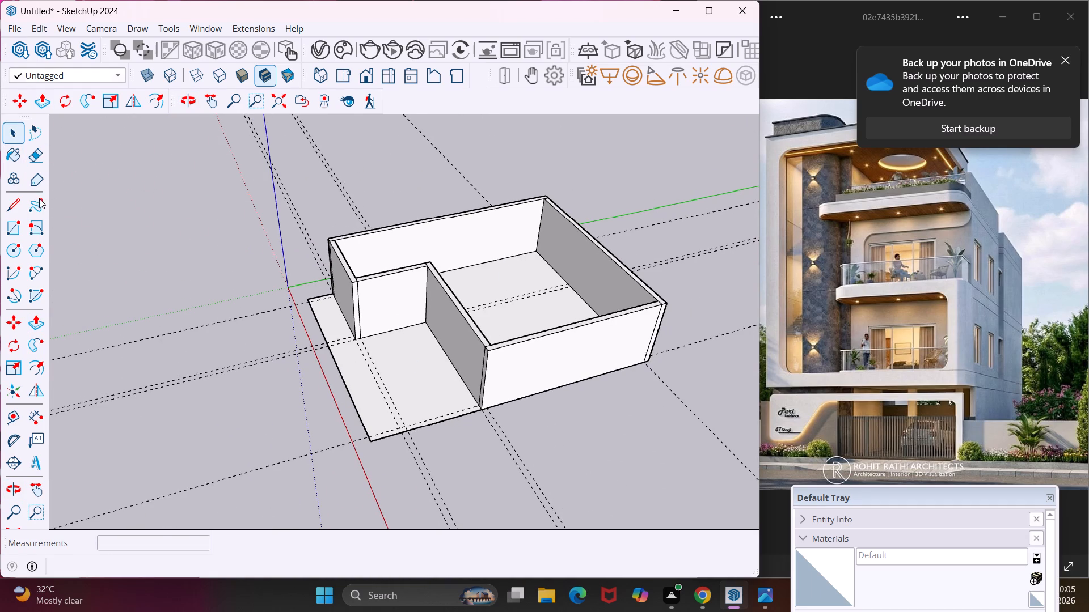
left_click(38, 223)
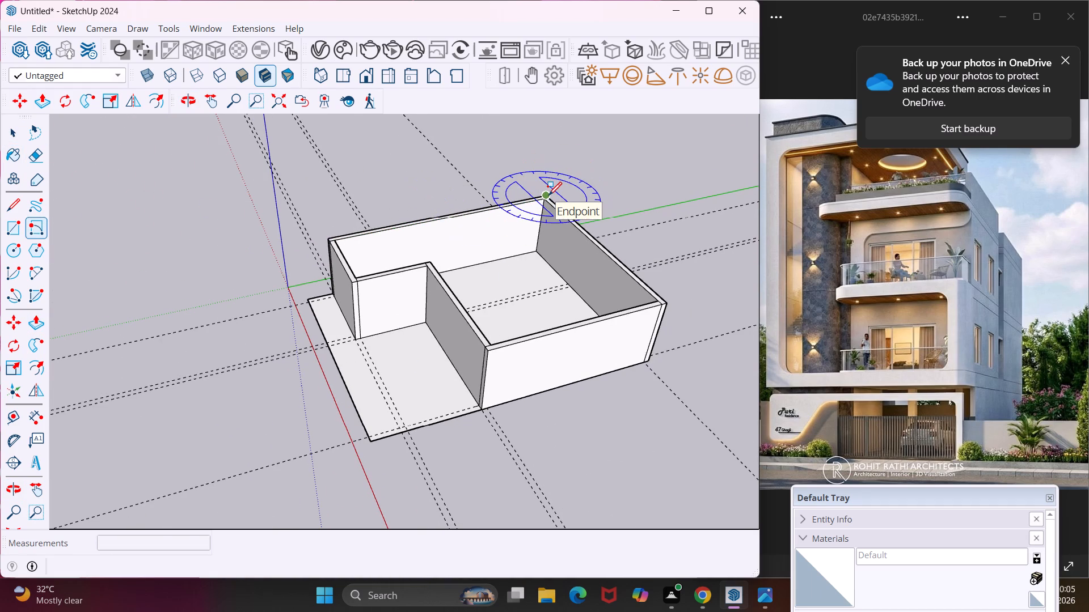
scroll(548, 195, "up", 7)
left_click(544, 194)
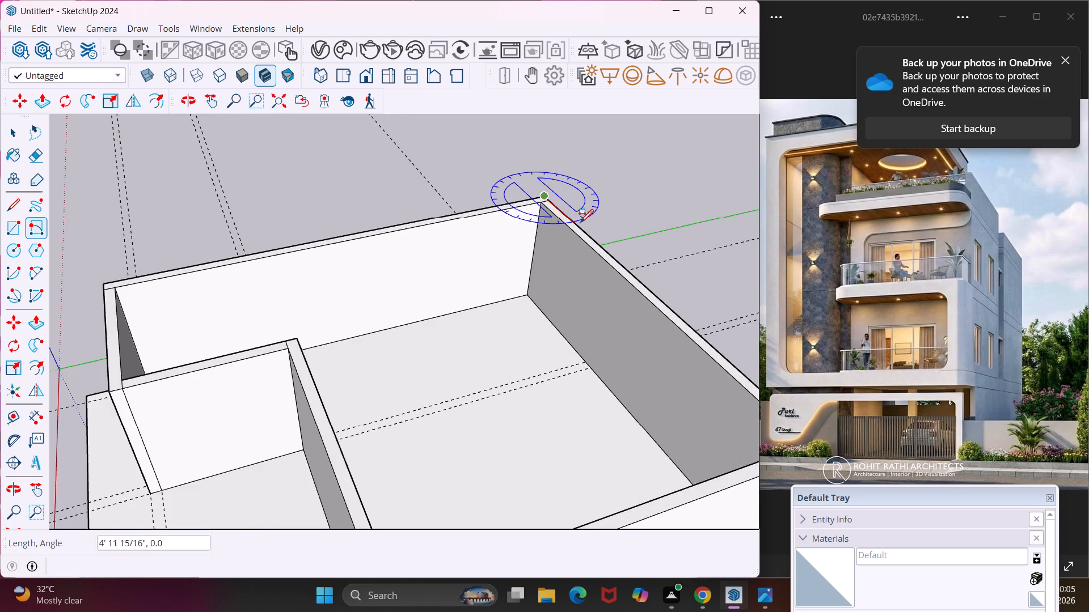
scroll(578, 226, "down", 5)
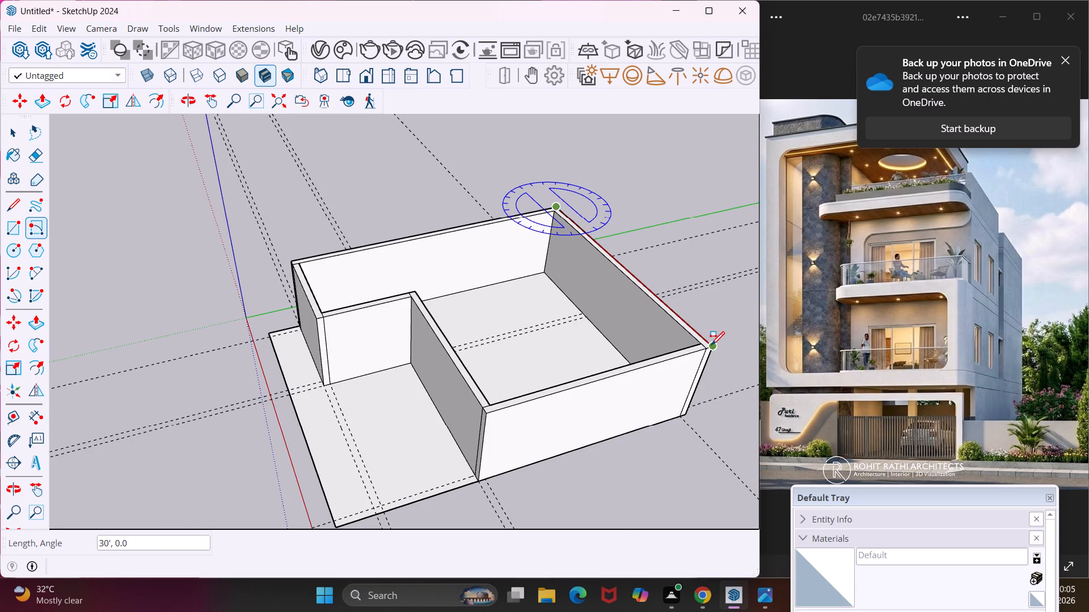
scroll(711, 348, "up", 11)
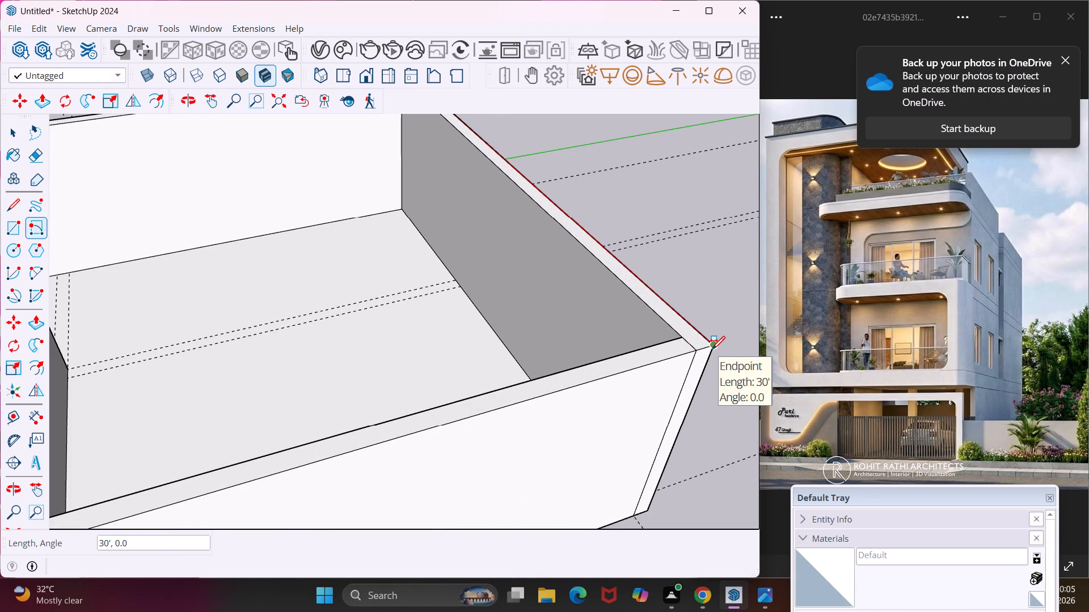
left_click(711, 349)
middle_click_drag(703, 344, 590, 274)
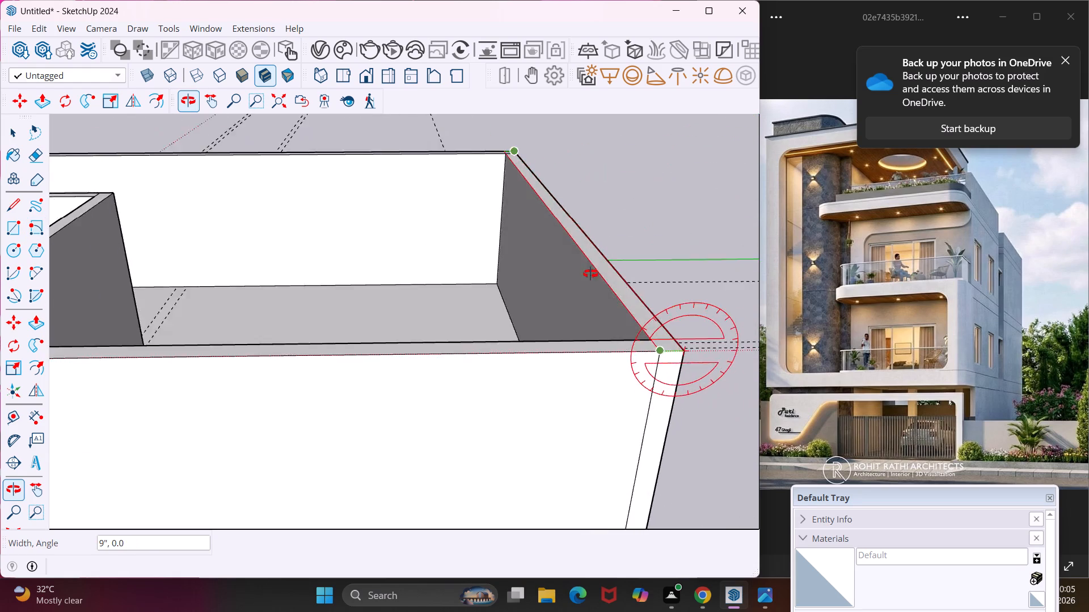
middle_click_drag(590, 274, 526, 225)
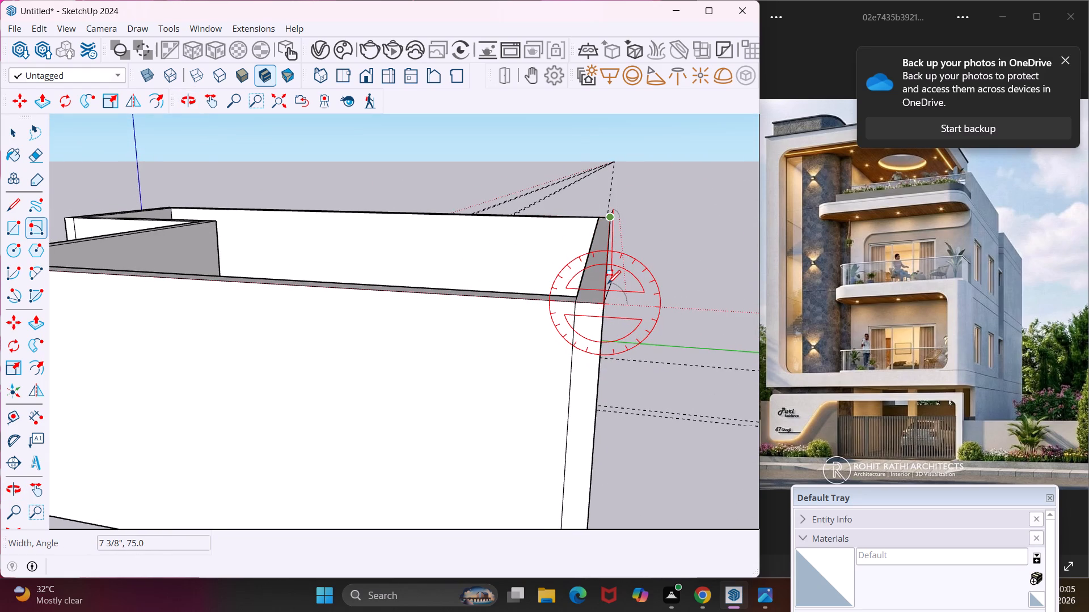
scroll(600, 283, "up", 7)
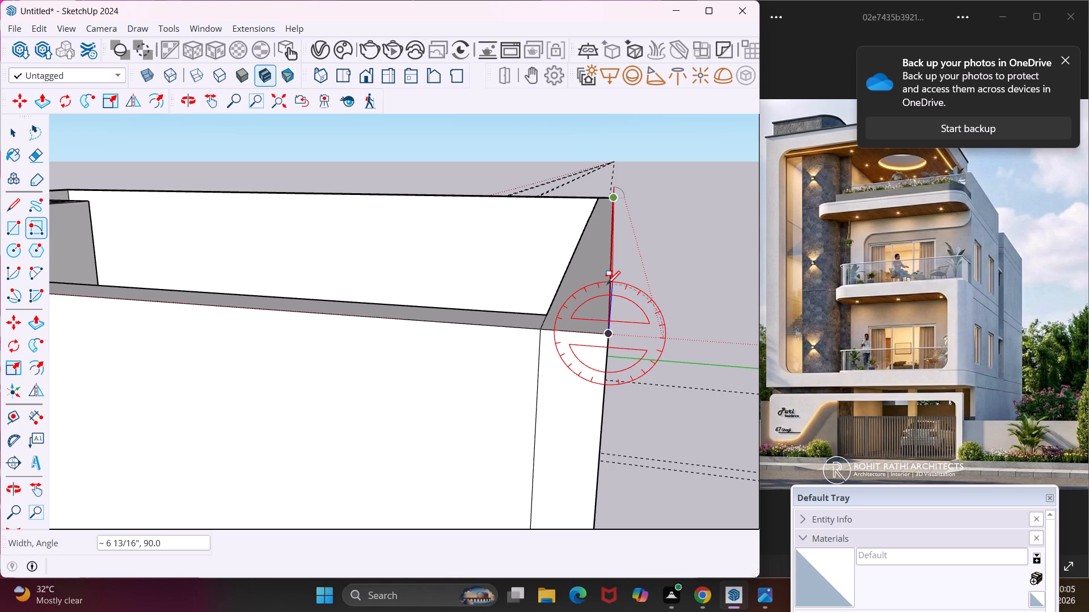
type("6\"")
key("Return")
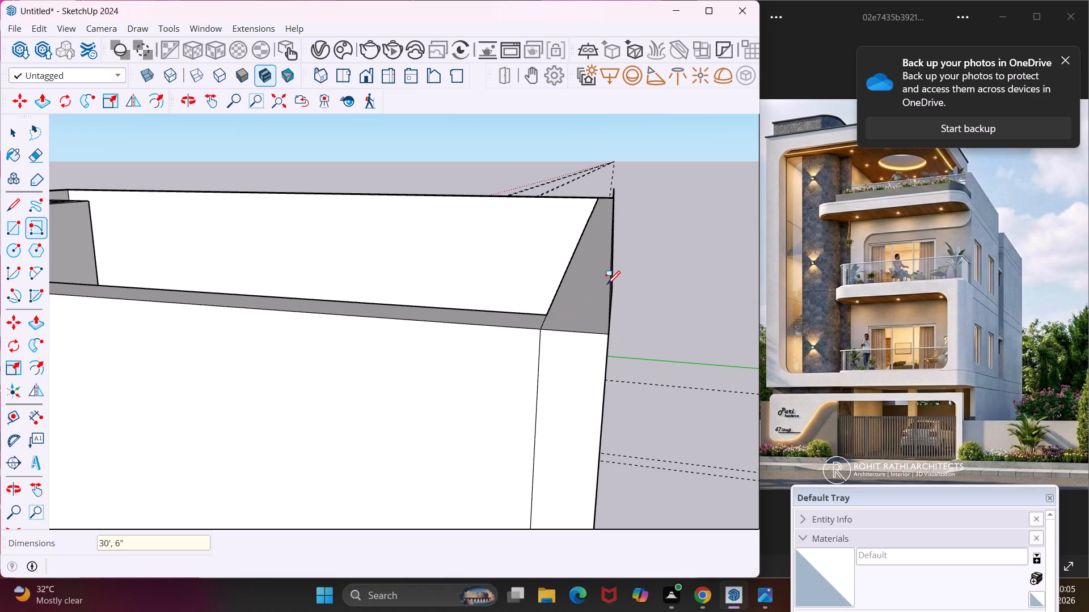
middle_click_drag(606, 284, 704, 276)
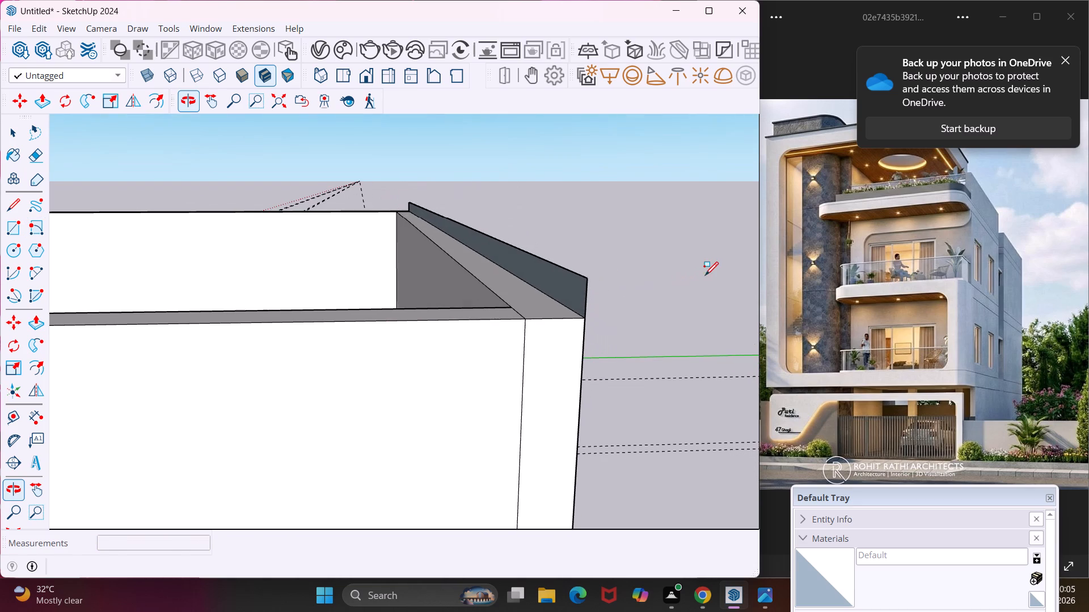
key("Escape")
key("space")
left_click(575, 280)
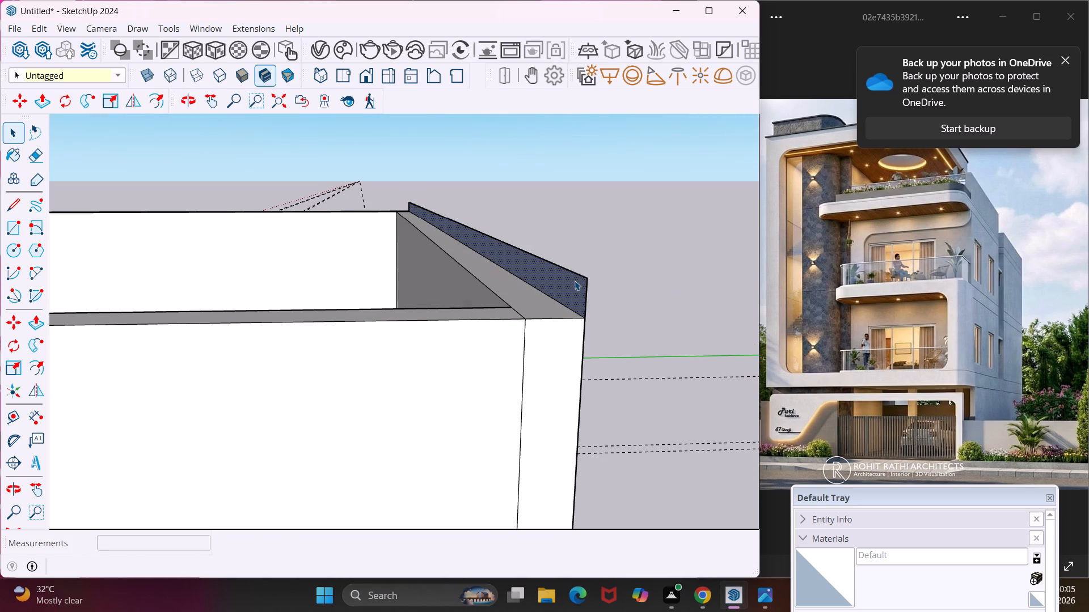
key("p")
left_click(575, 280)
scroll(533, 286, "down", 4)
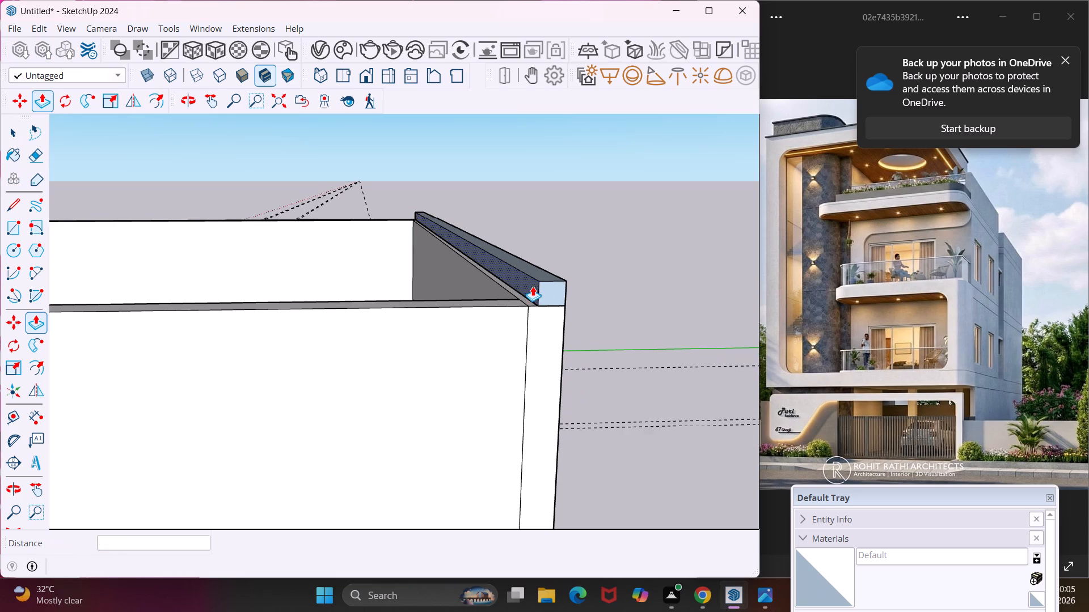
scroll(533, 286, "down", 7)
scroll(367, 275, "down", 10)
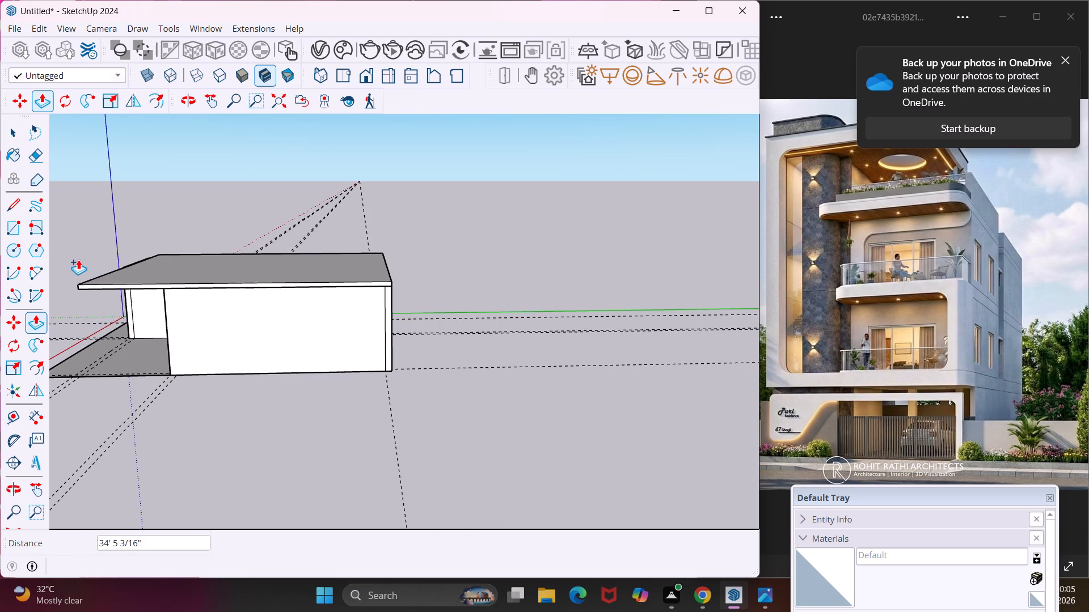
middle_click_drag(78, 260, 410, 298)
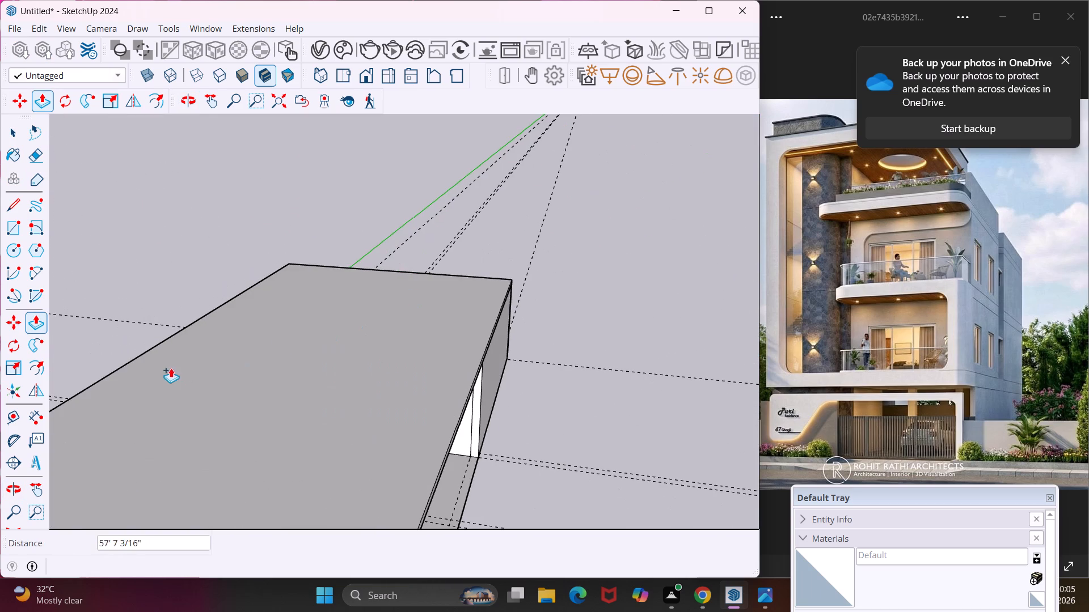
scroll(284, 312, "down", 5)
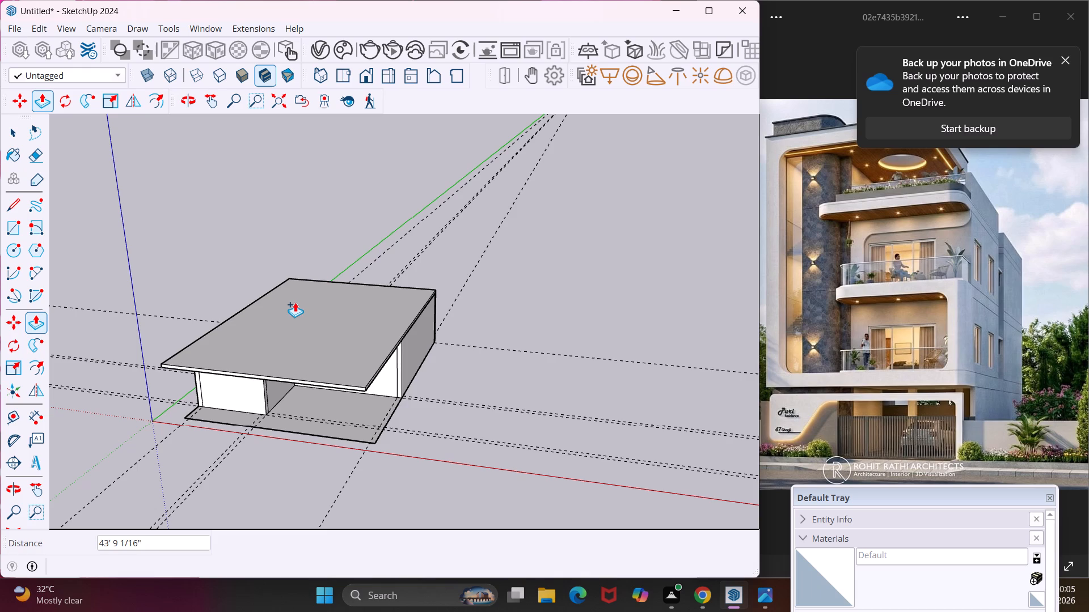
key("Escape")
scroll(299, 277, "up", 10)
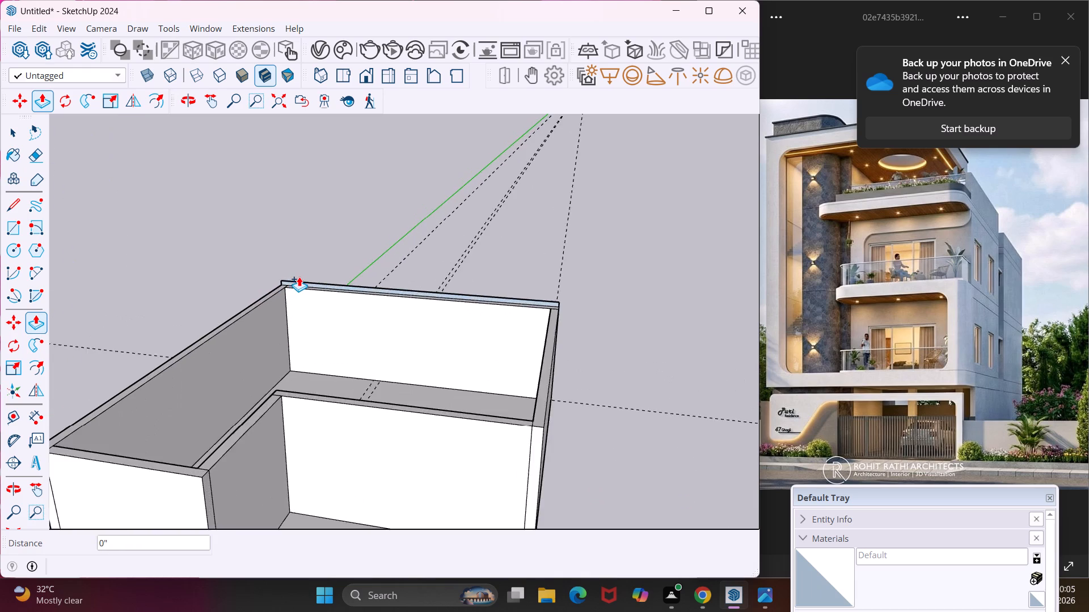
Push/Pull the 30' by 6" rear strip across the wall tops as far as the front wall face to form the roof slab.
scroll(299, 277, "up", 14)
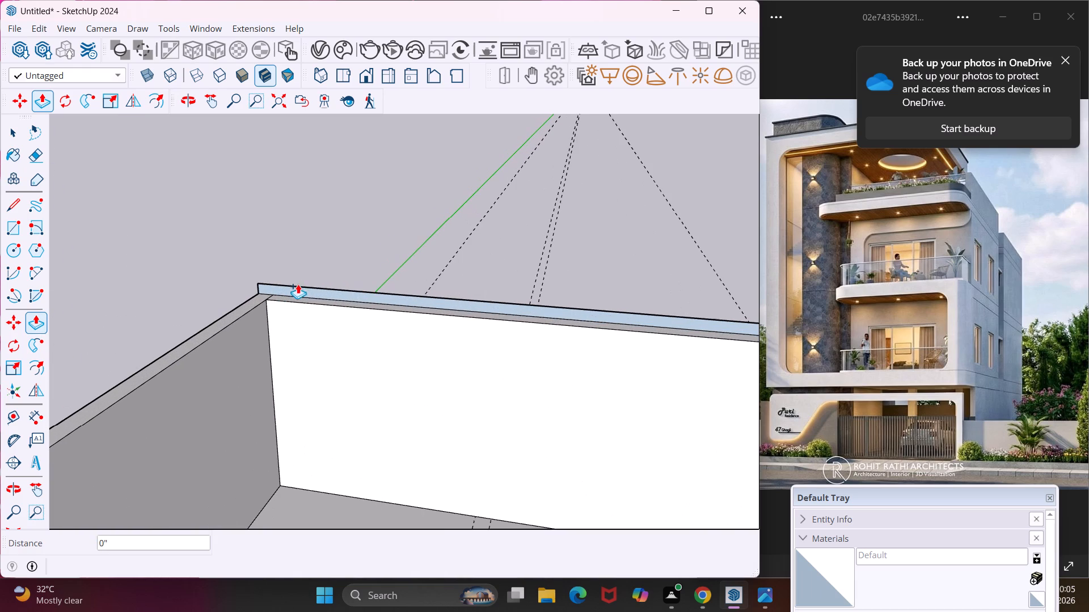
left_click(299, 287)
scroll(252, 326, "down", 5)
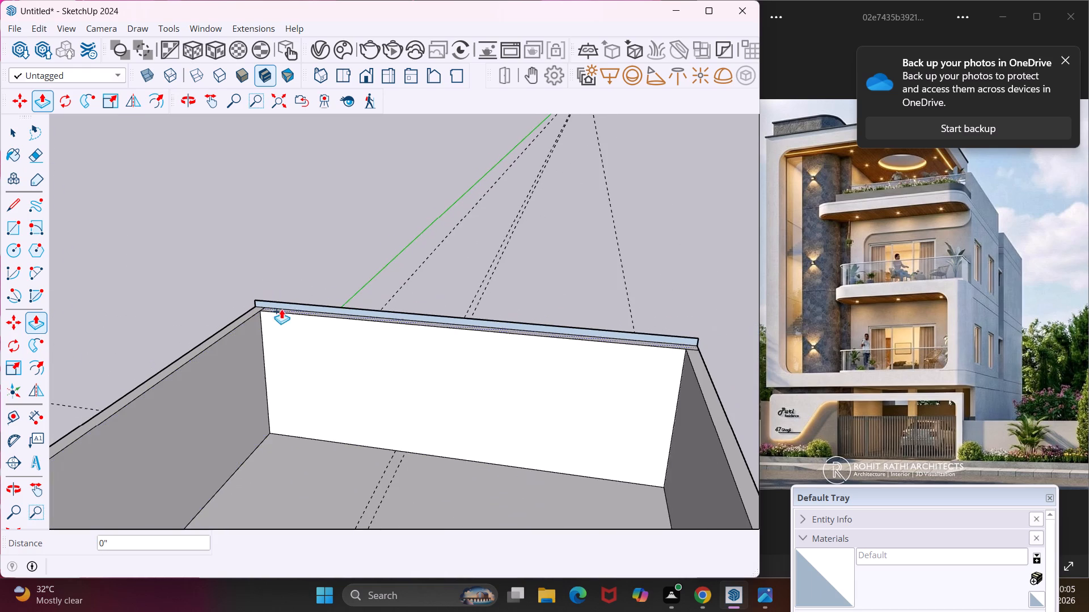
scroll(289, 300, "up", 9)
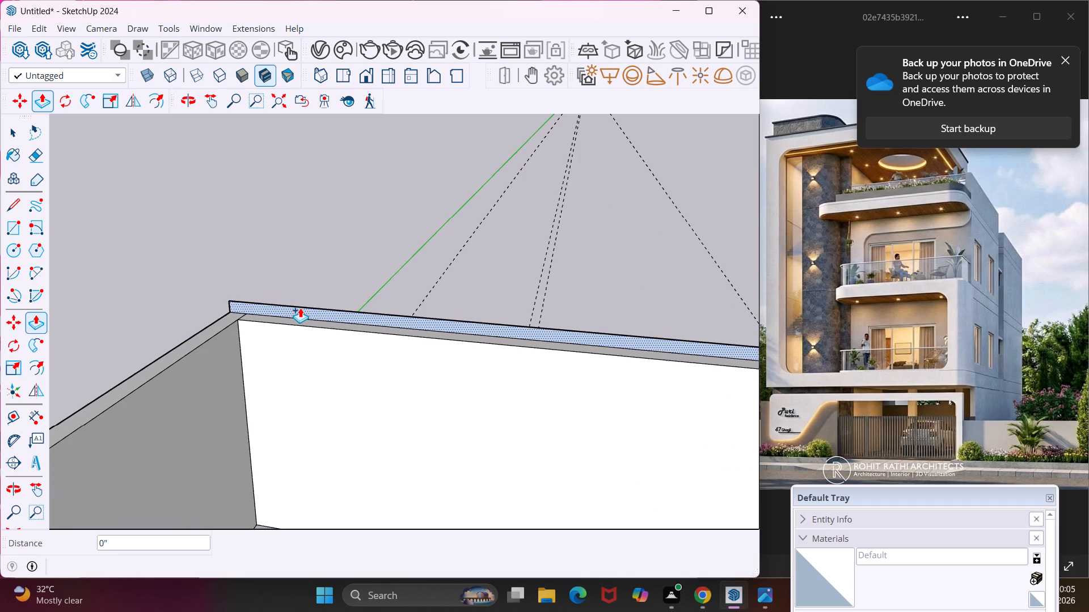
scroll(300, 308, "up", 6)
left_click(300, 308)
scroll(252, 353, "down", 7)
scroll(207, 407, "down", 3)
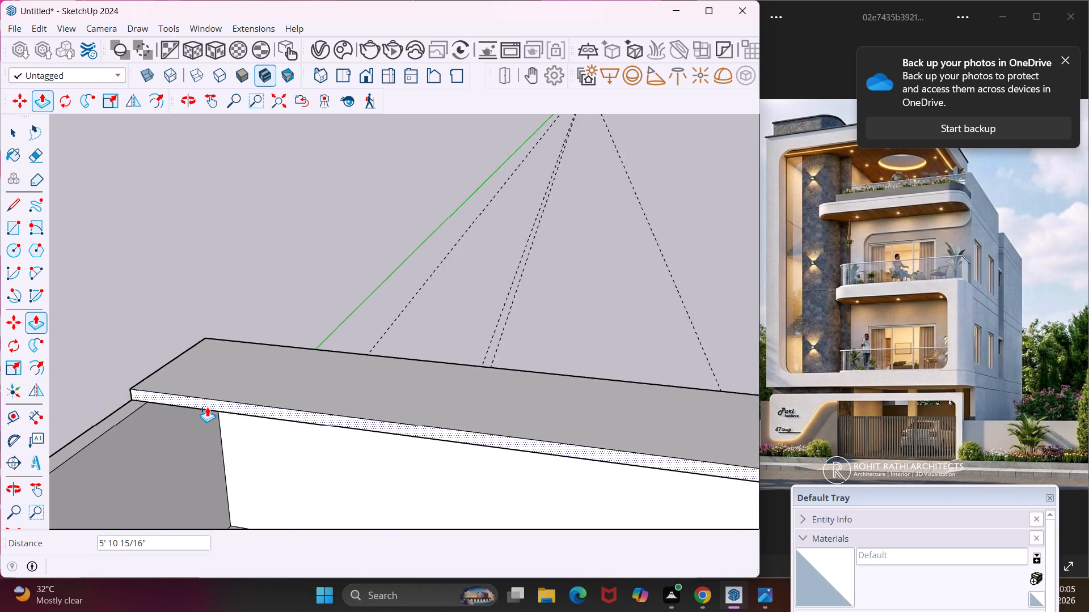
scroll(207, 407, "down", 18)
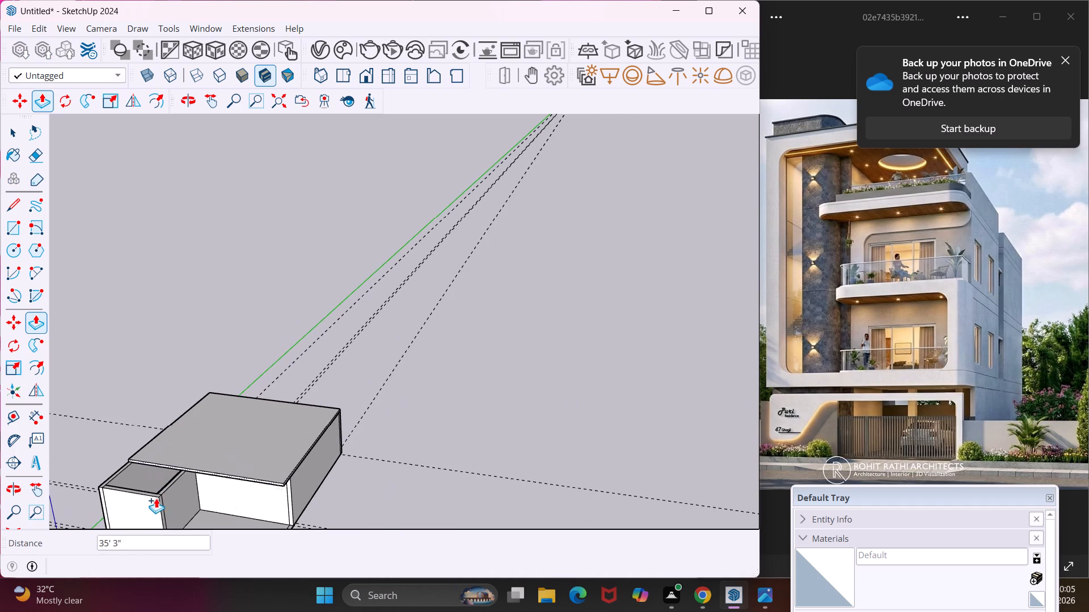
left_click(153, 505)
key("Escape")
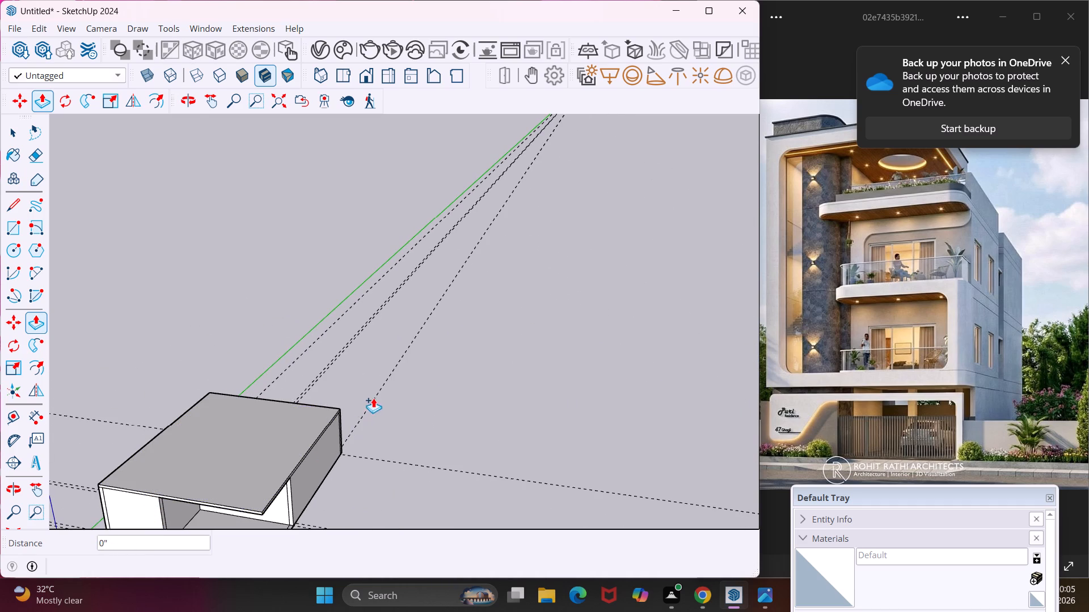
Examine the roof slab and the overhang above the open front bay from several sides, comparing them with the reference image's balcony floors.
middle_click_drag(373, 397, 94, 365)
scroll(414, 392, "up", 1)
middle_click_drag(414, 392, 281, 381)
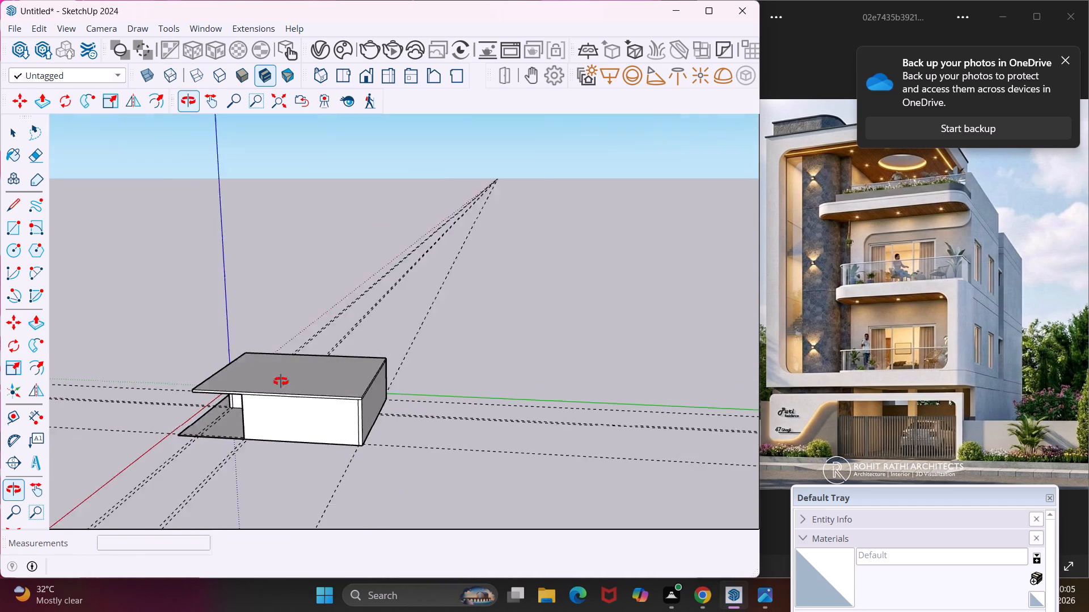
middle_click_drag(281, 381, 196, 355)
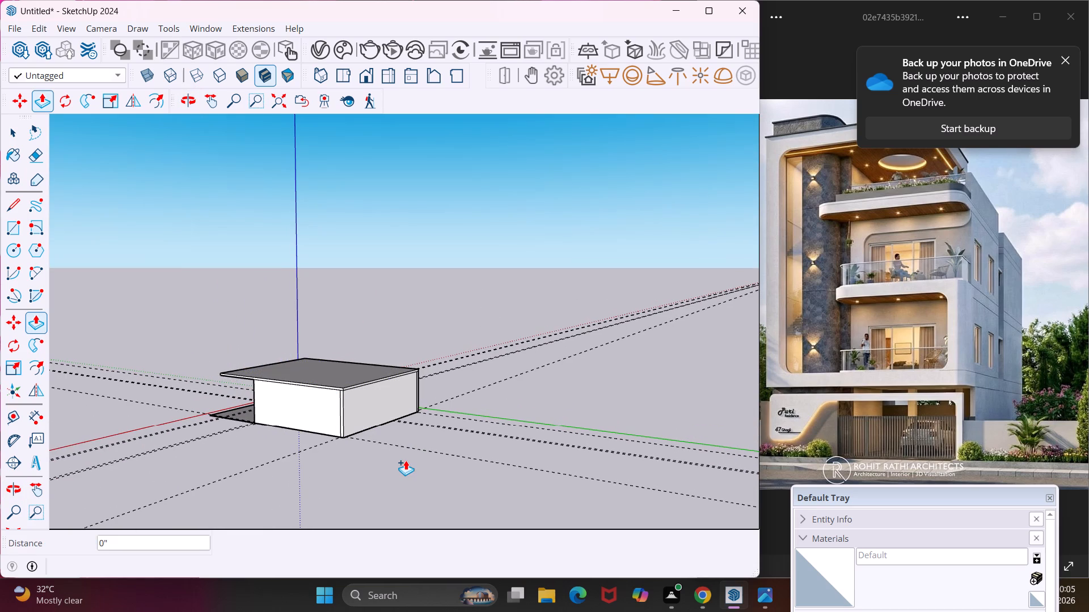
key("Escape")
key("space")
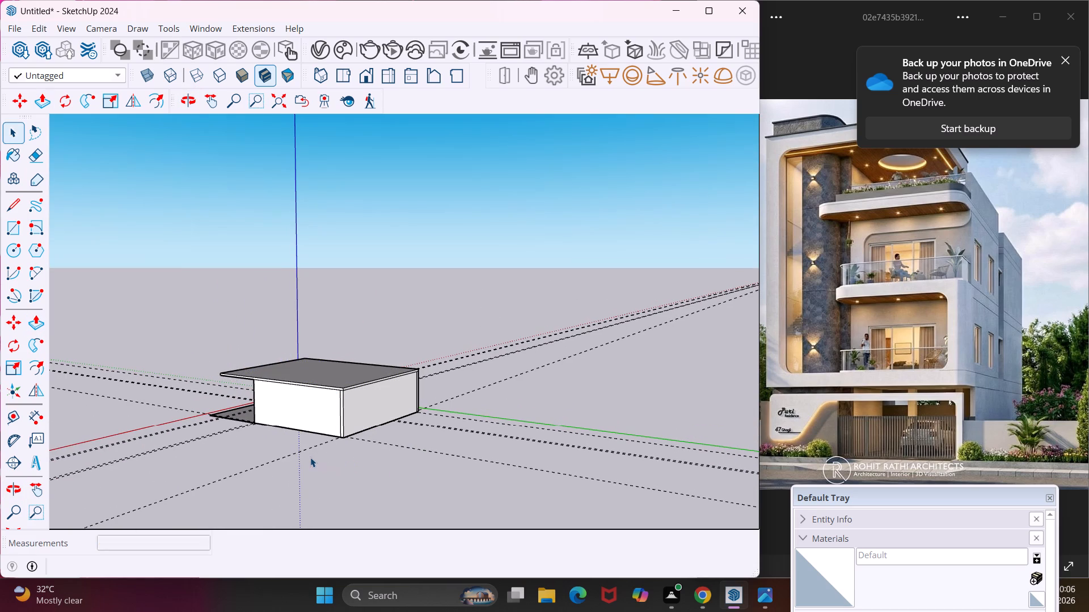
middle_click_drag(310, 457, 640, 495)
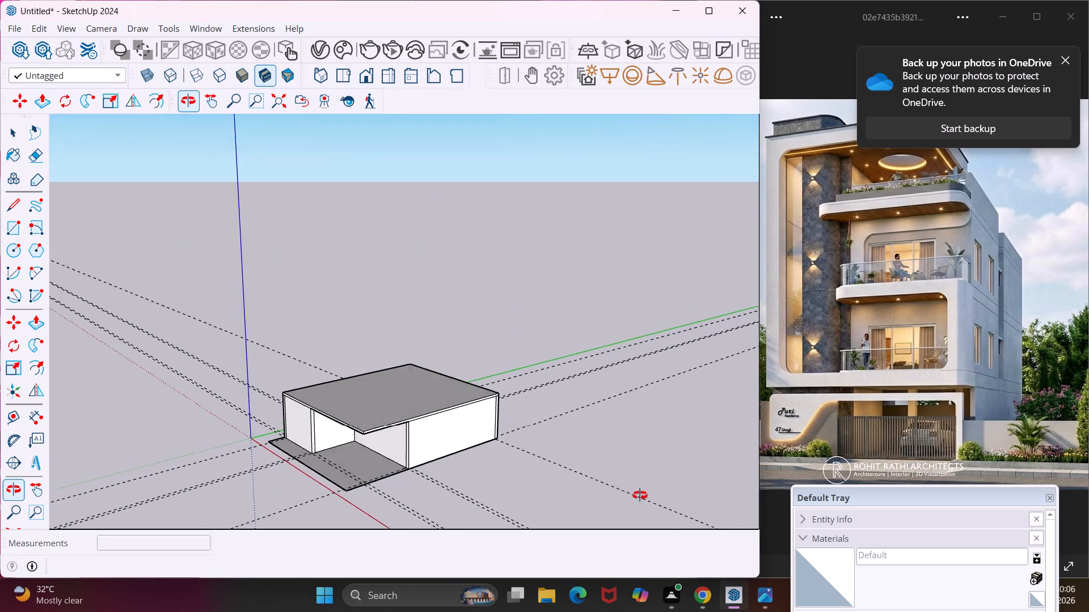
middle_click_drag(640, 495, 598, 529)
middle_click_drag(482, 416, 434, 494)
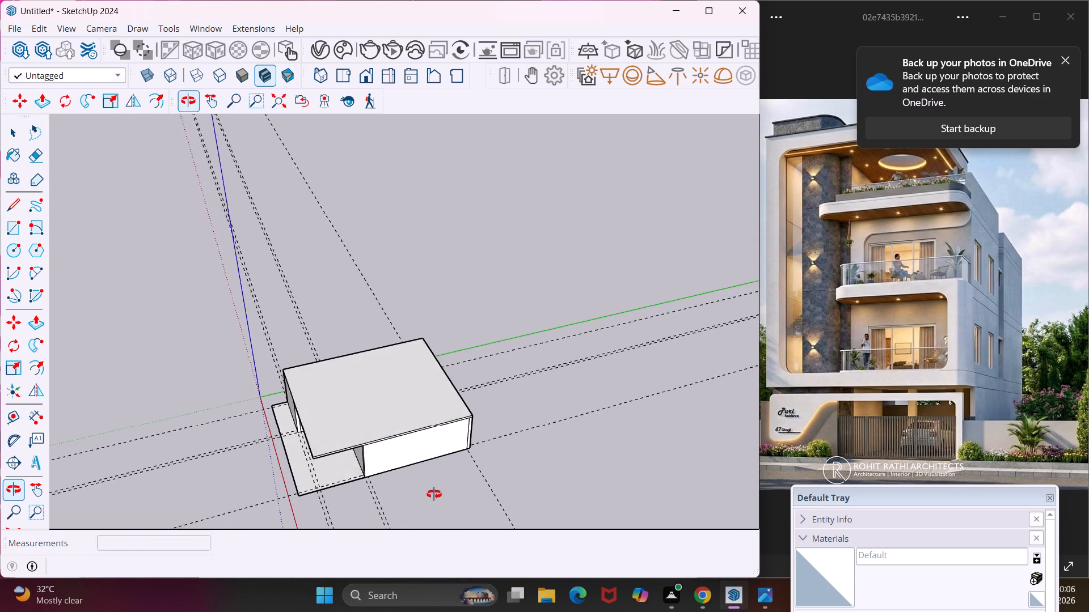
middle_click_drag(434, 494, 432, 498)
scroll(357, 393, "up", 2)
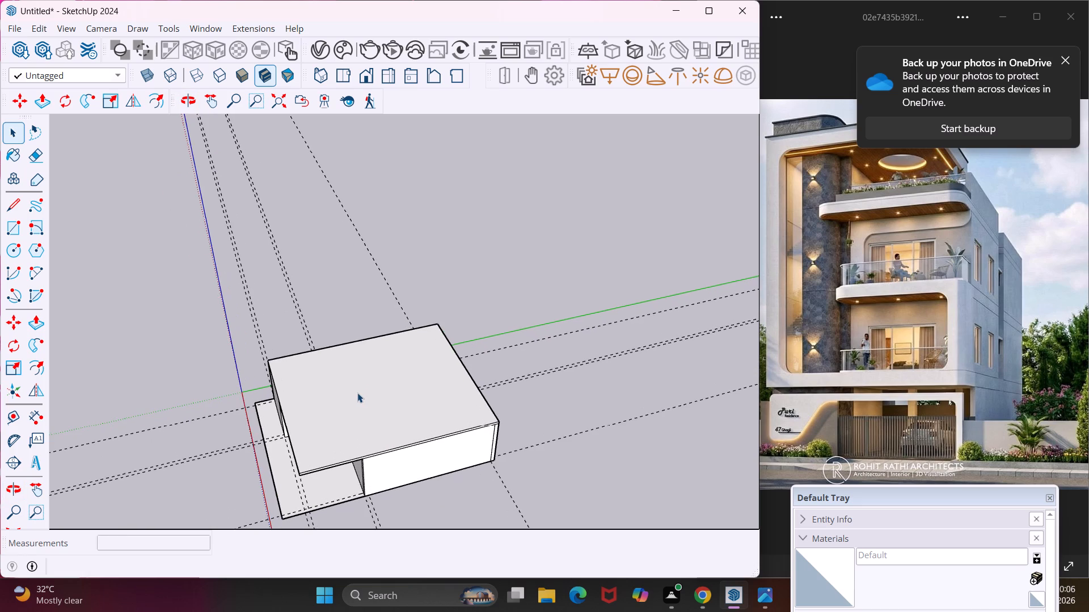
scroll(357, 393, "up", 2)
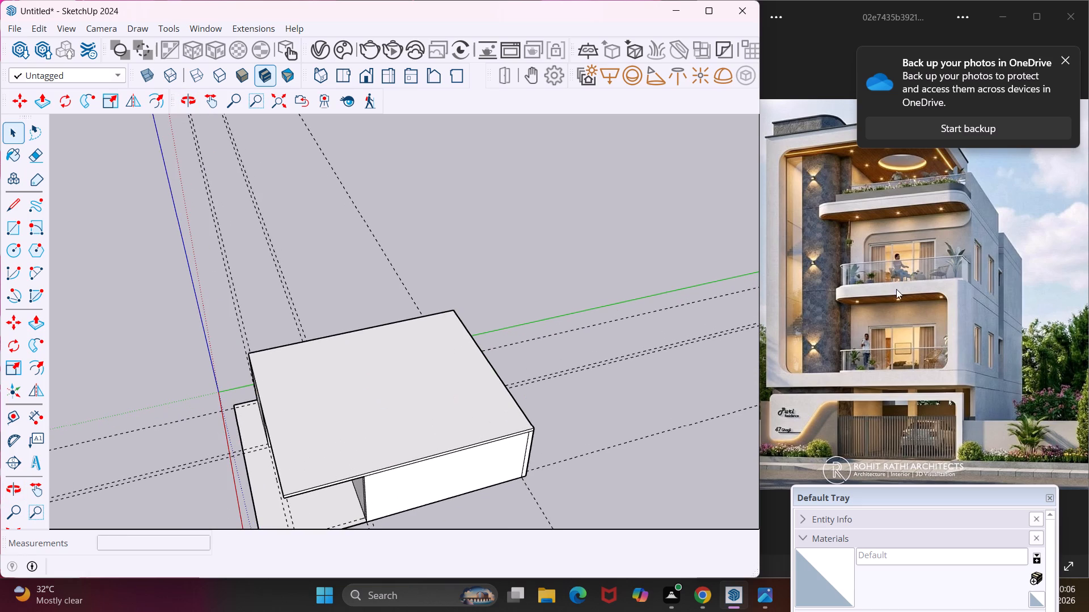
scroll(889, 300, "up", 4)
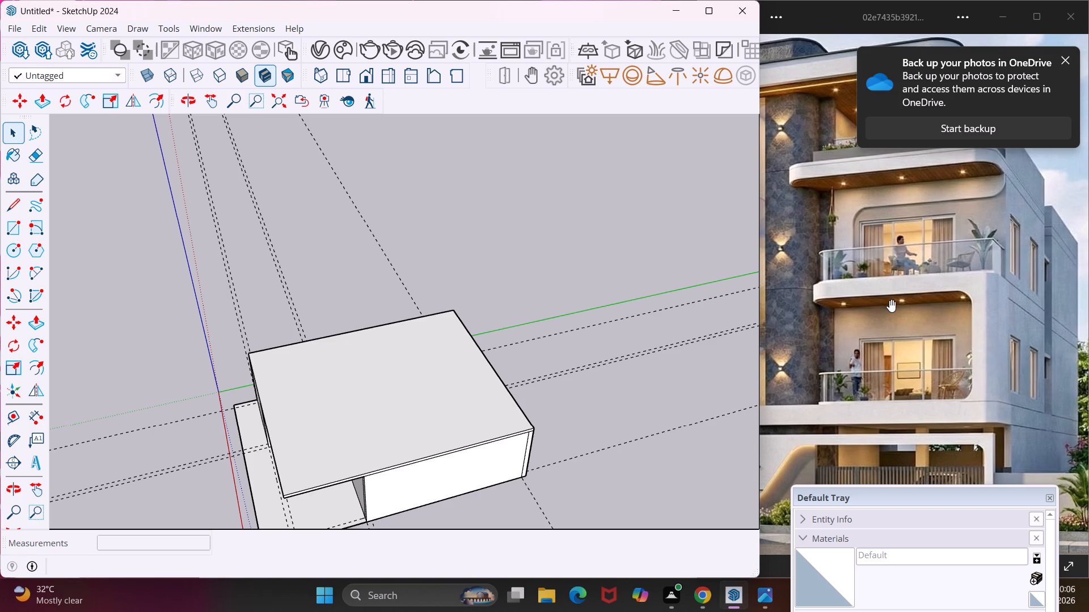
scroll(897, 309, "down", 2)
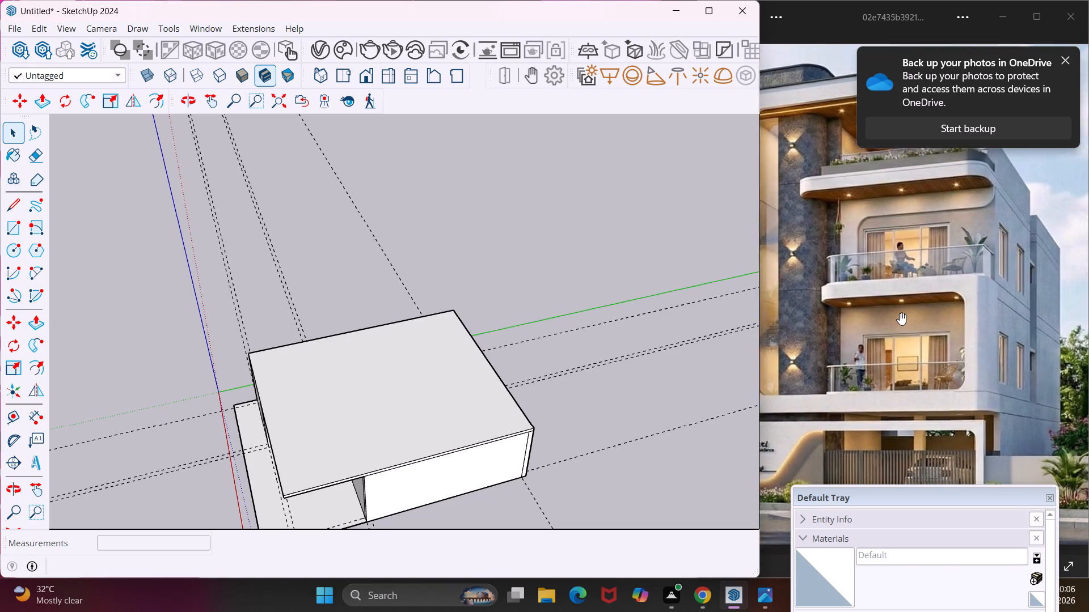
scroll(900, 313, "down", 3)
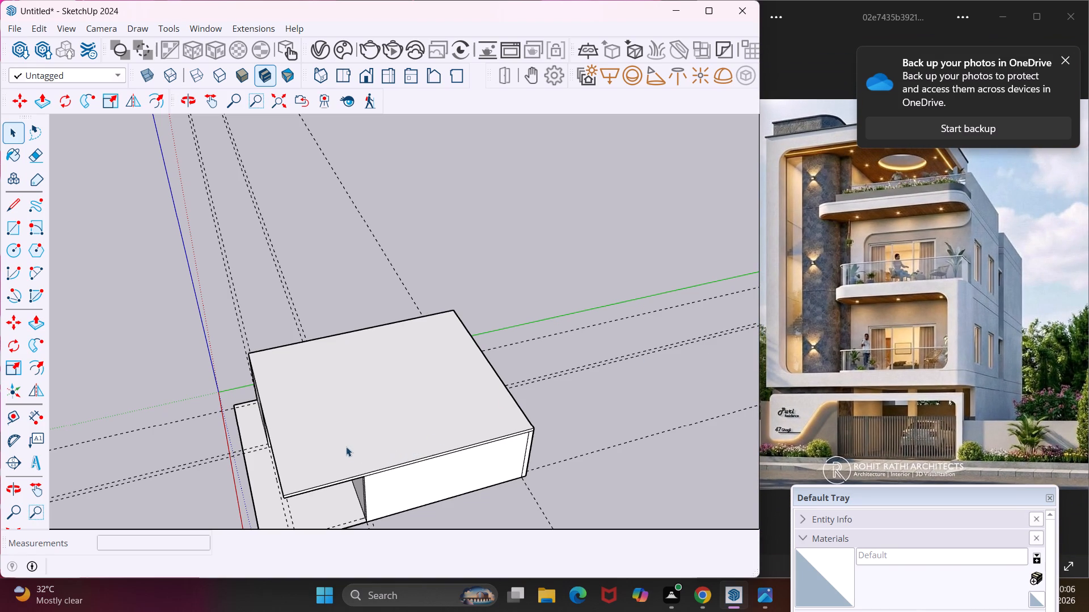
middle_click_drag(337, 441, 577, 382)
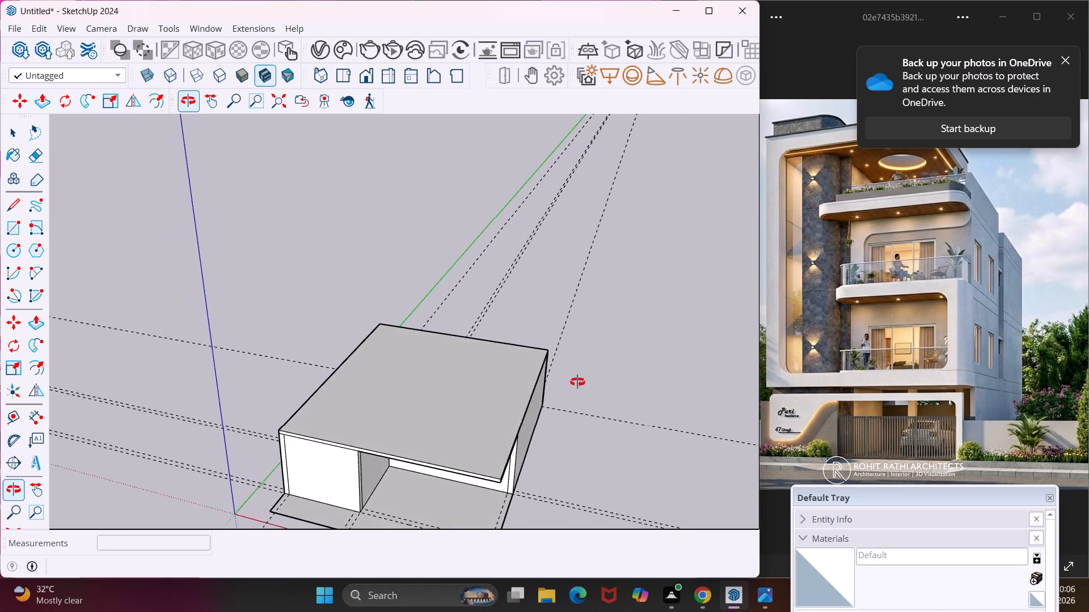
middle_click_drag(577, 382, 572, 346)
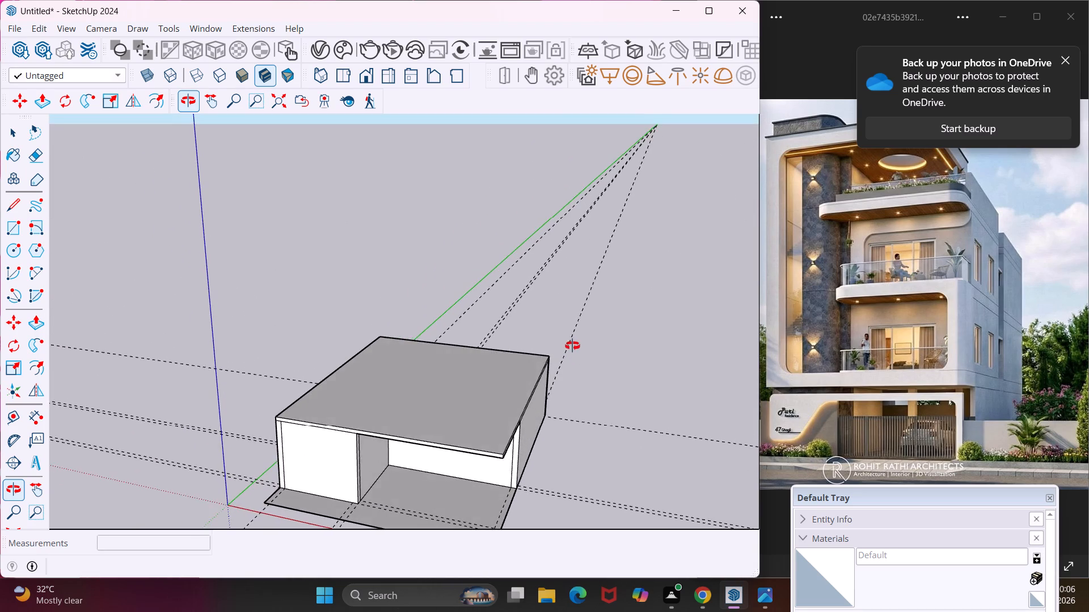
middle_click_drag(572, 346, 461, 443)
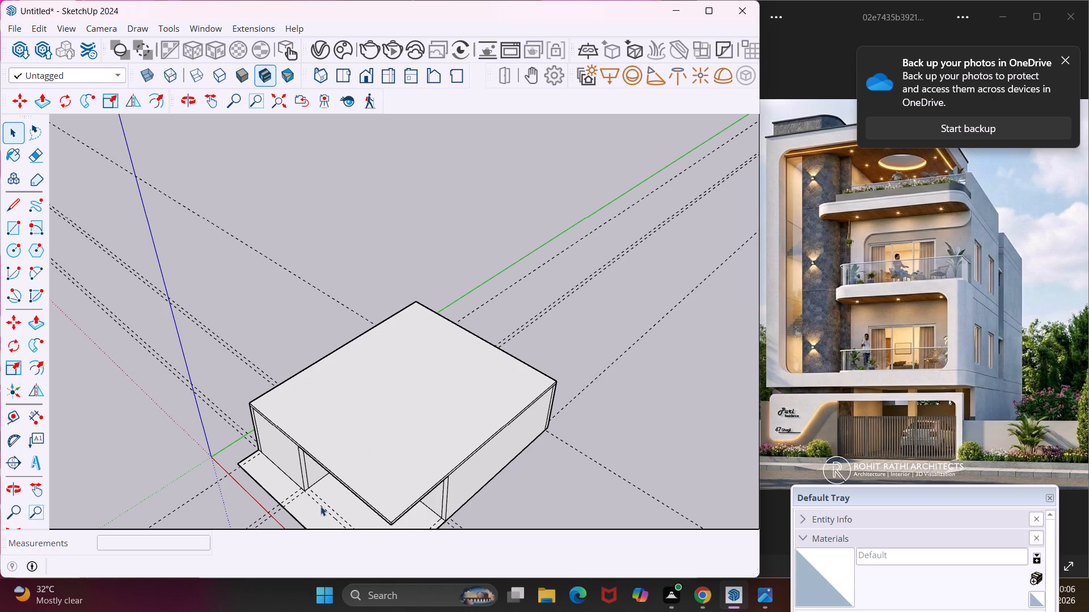
Place a Tape Measure guide 6' in from the roof slab's front edge and a parallel guide 9" behind it.
left_click(11, 410)
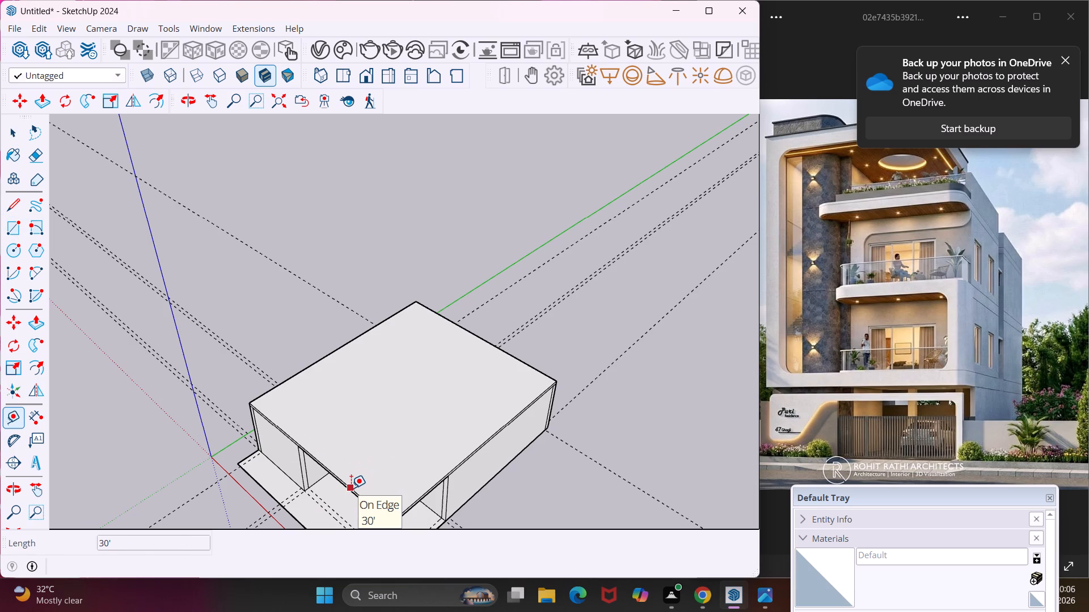
scroll(351, 488, "up", 9)
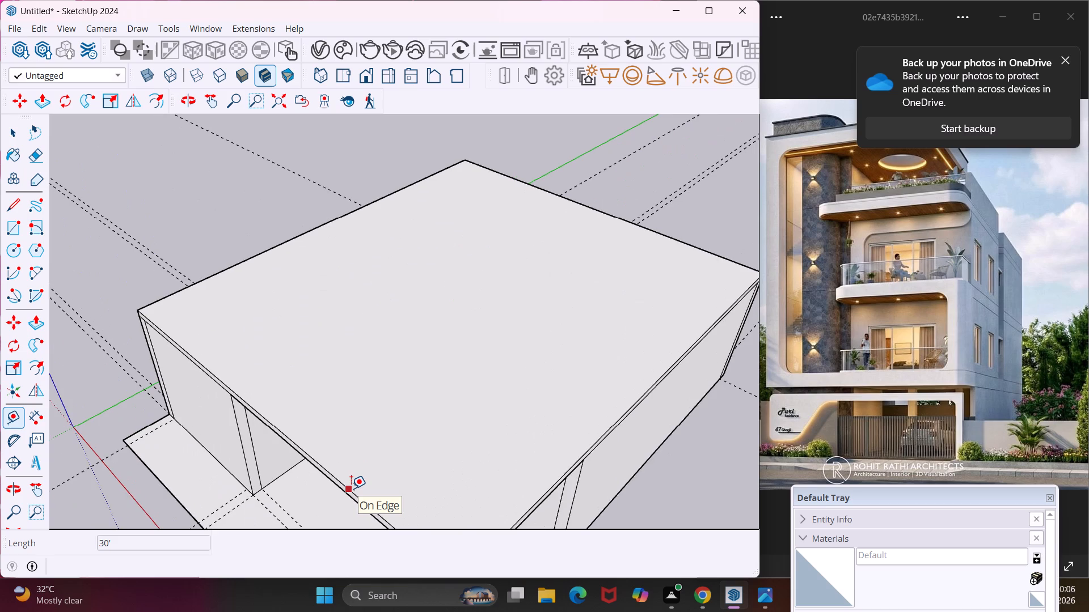
left_click(351, 488)
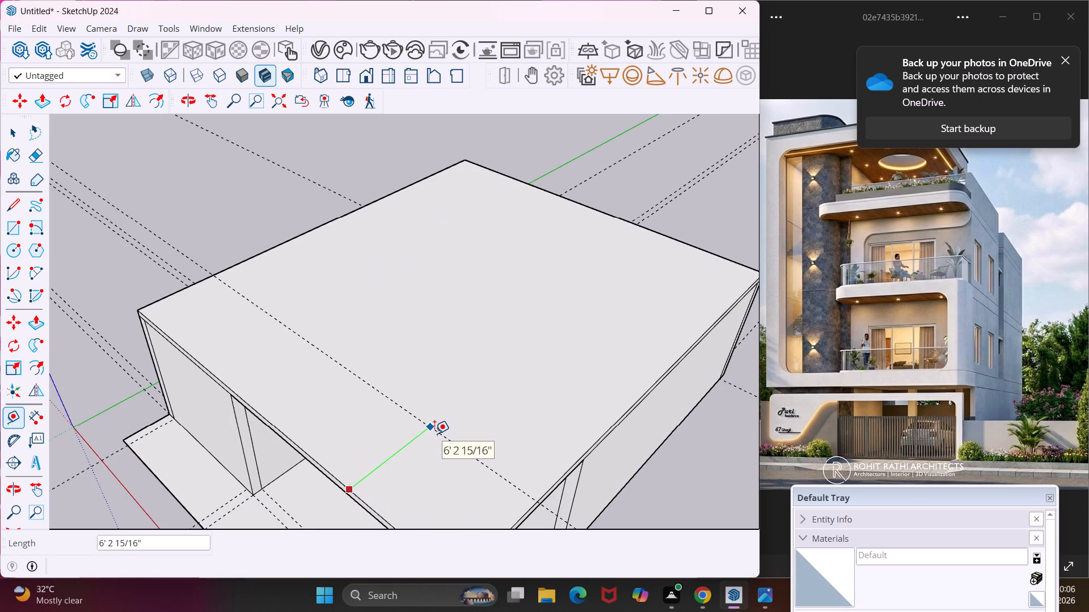
type("6'")
key("Return")
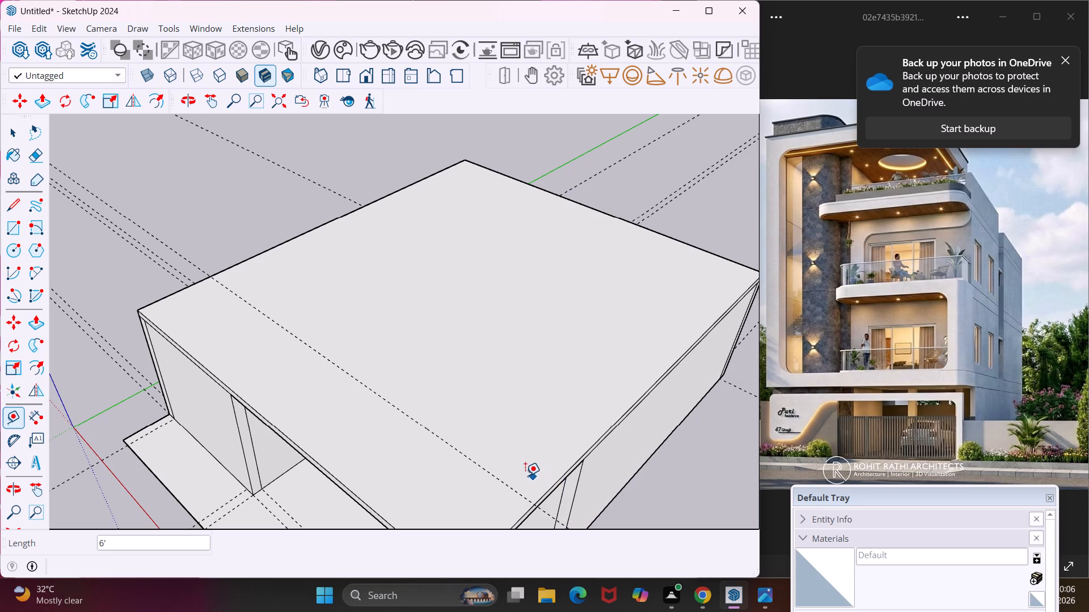
left_click(492, 482)
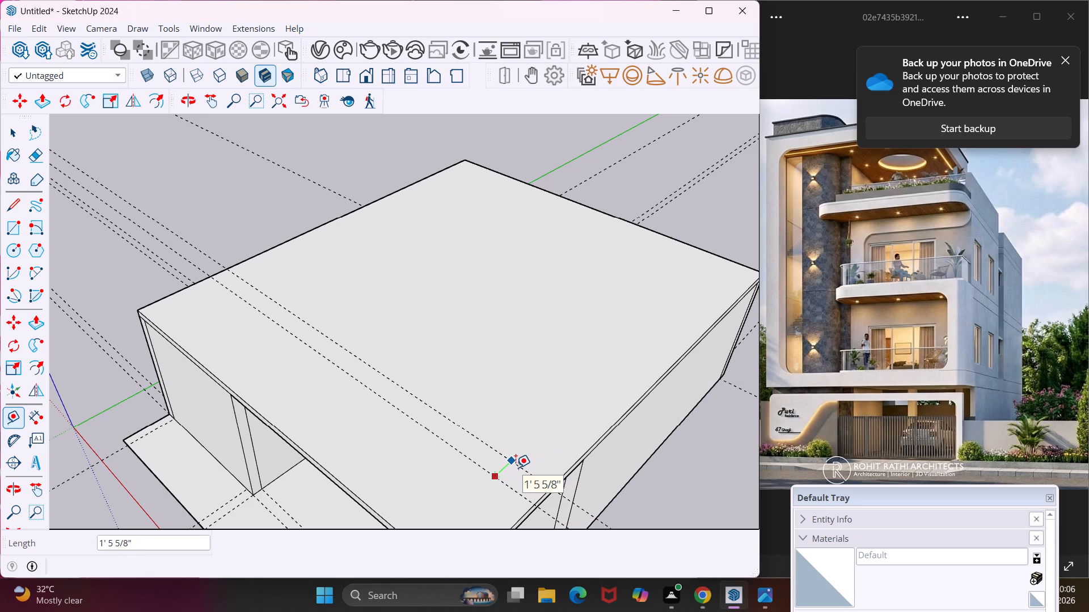
key("9")
key("shift+quotedbl")
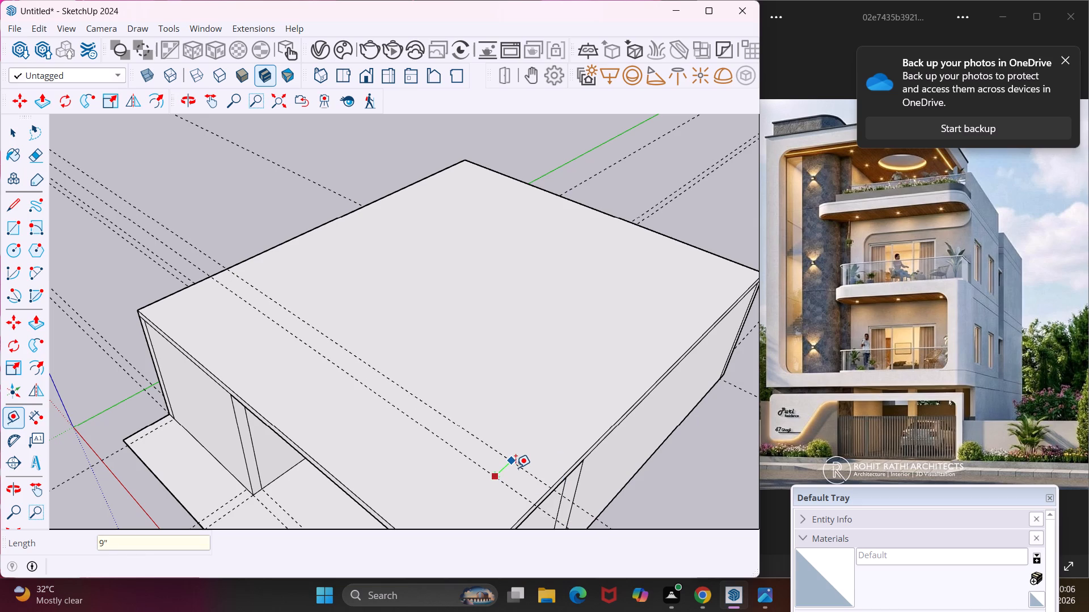
key("Return")
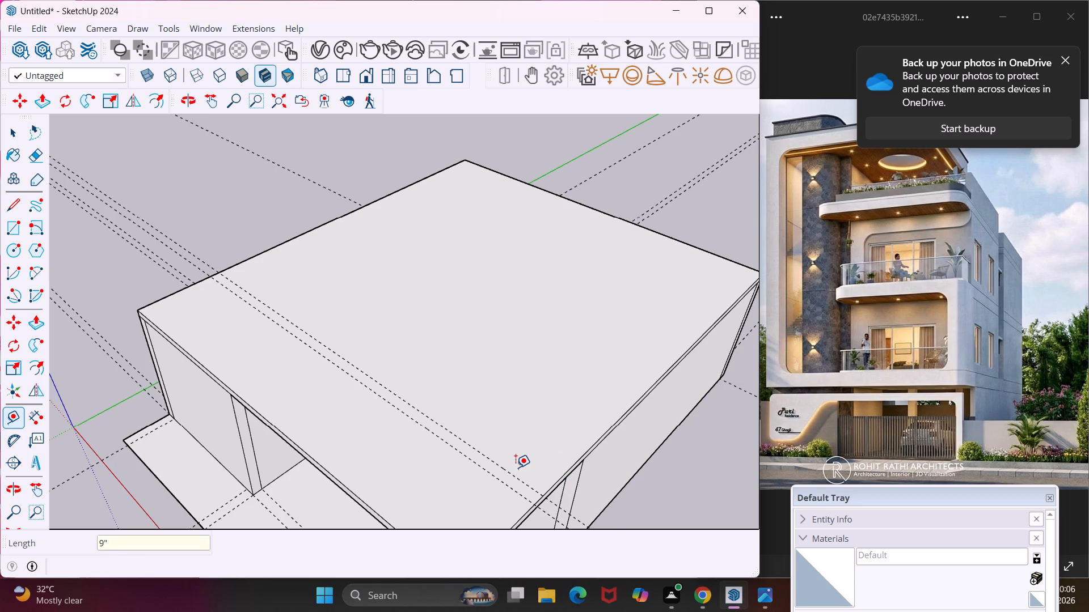
Place guides 9" inside both side edges, the rear edge and the front edge of the roof slab.
left_click(580, 454)
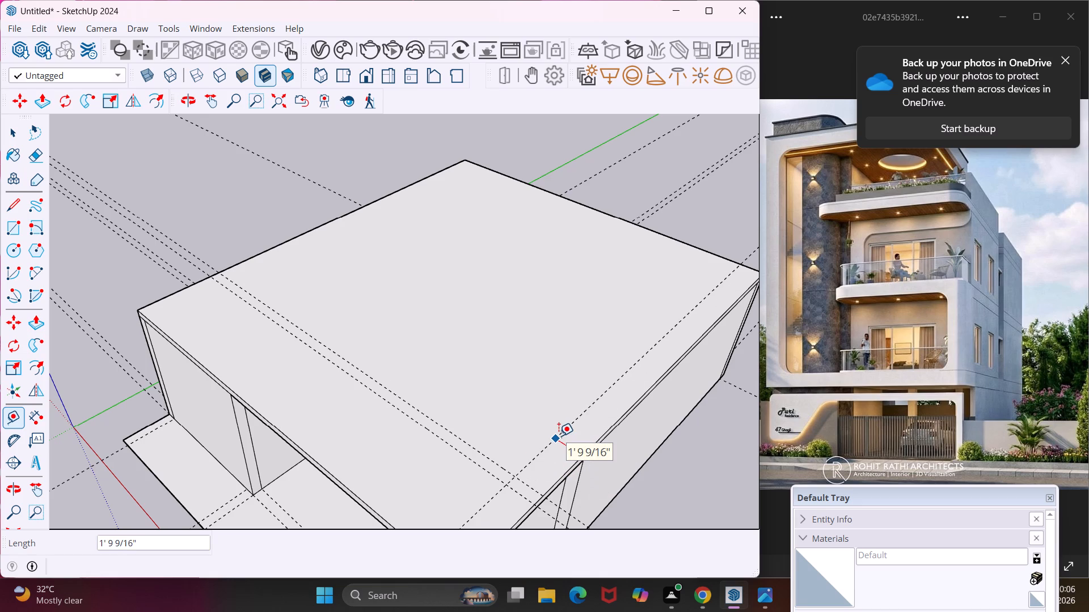
type("9\"")
key("Return")
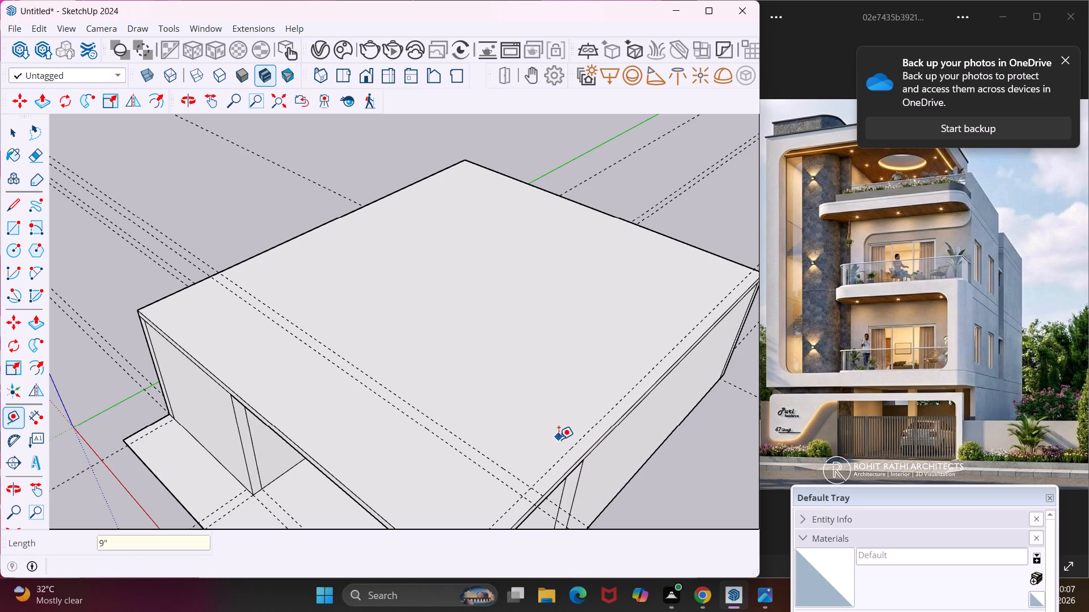
left_click(712, 254)
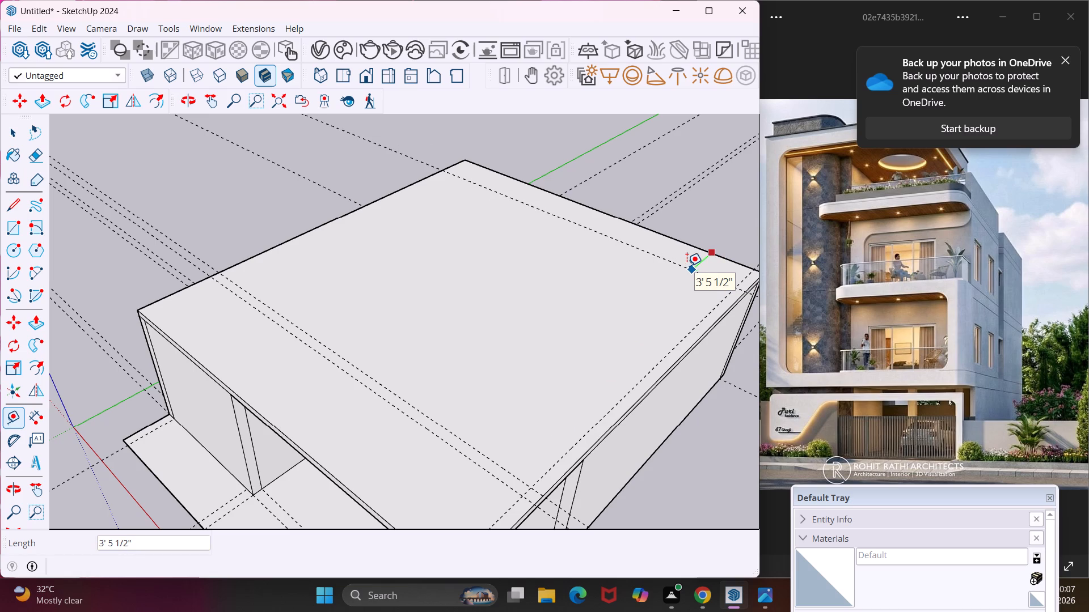
type("9\"")
key("Return")
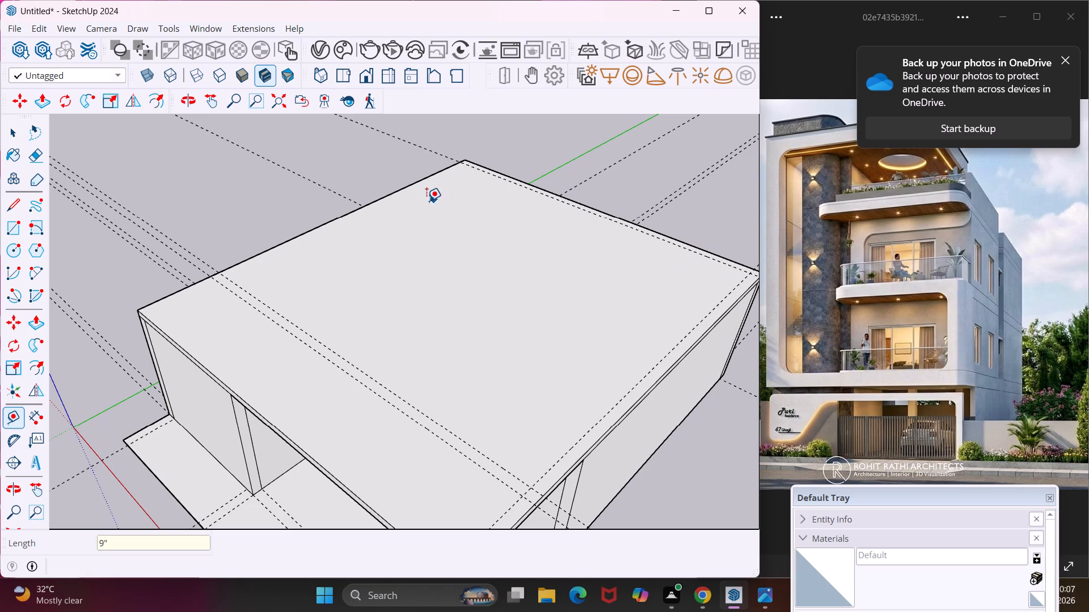
left_click(404, 190)
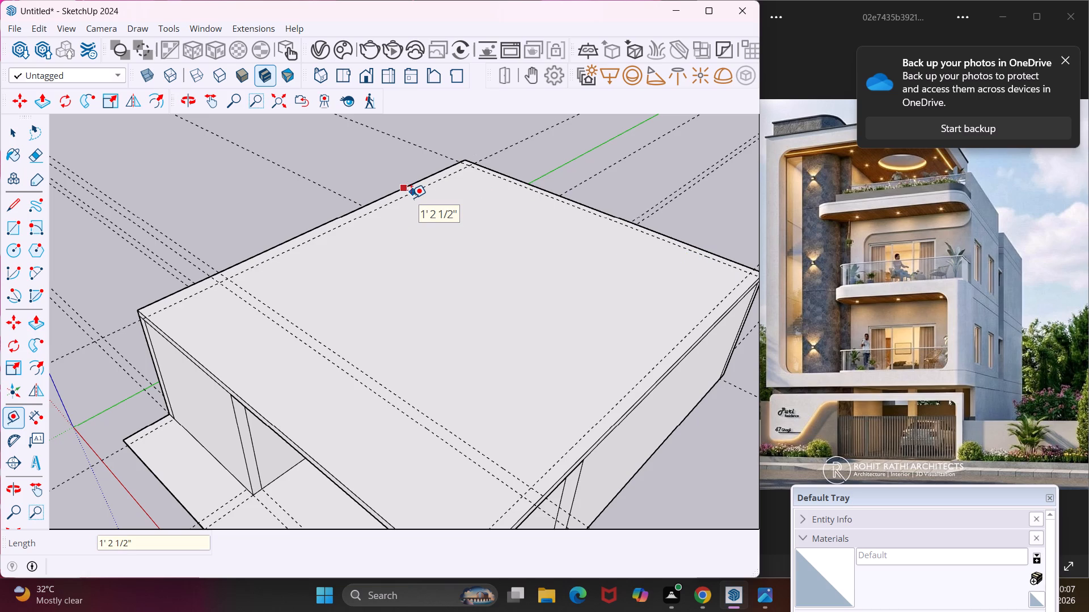
type("9\"")
key("Return")
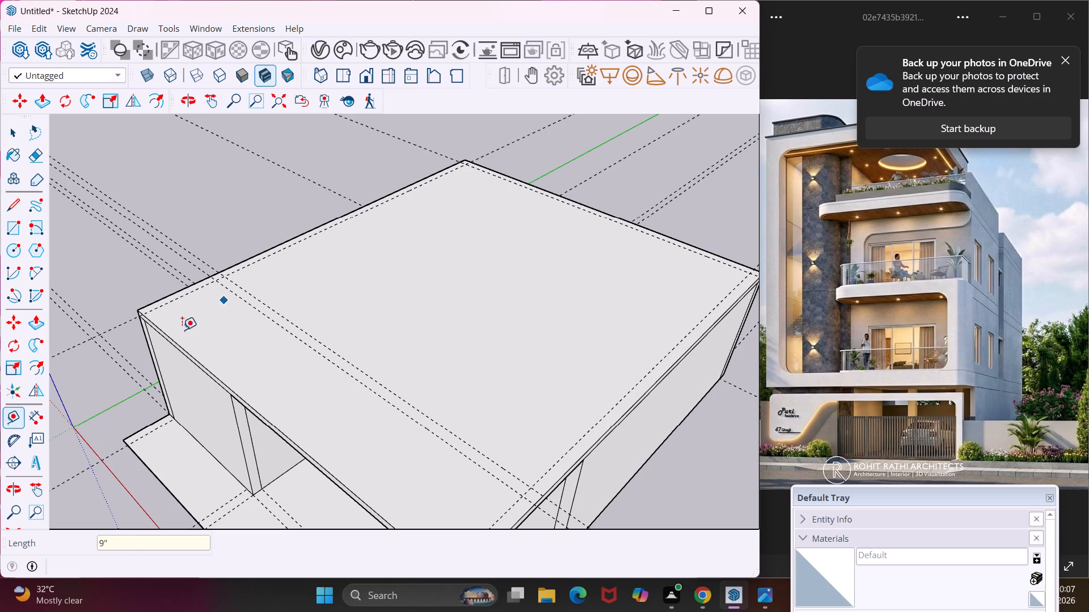
scroll(186, 352, "up", 2)
left_click(186, 352)
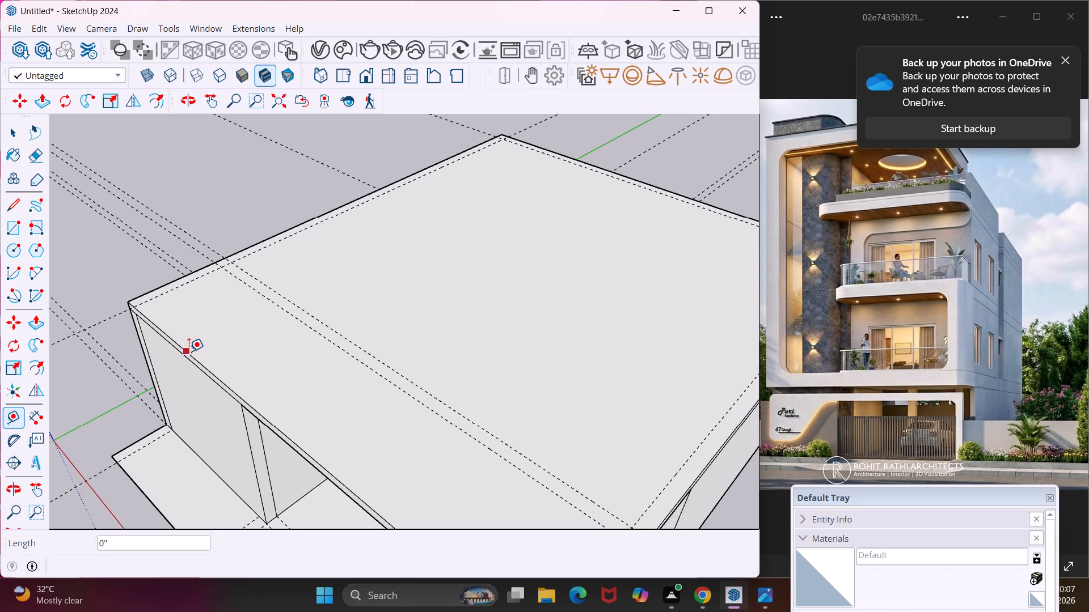
type("9\"")
key("Return")
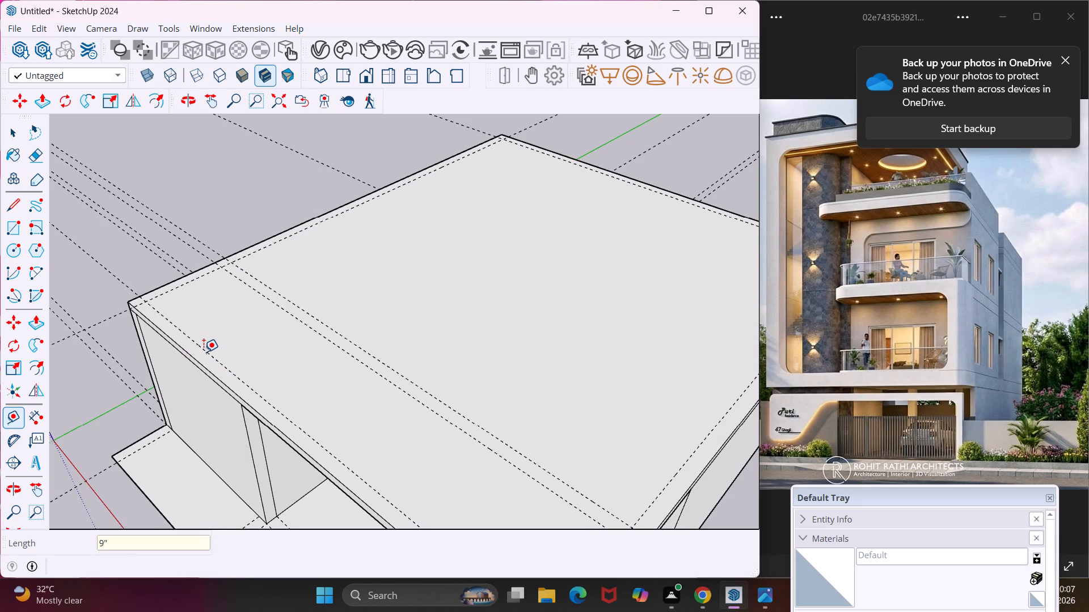
middle_click_drag(204, 352, 241, 348)
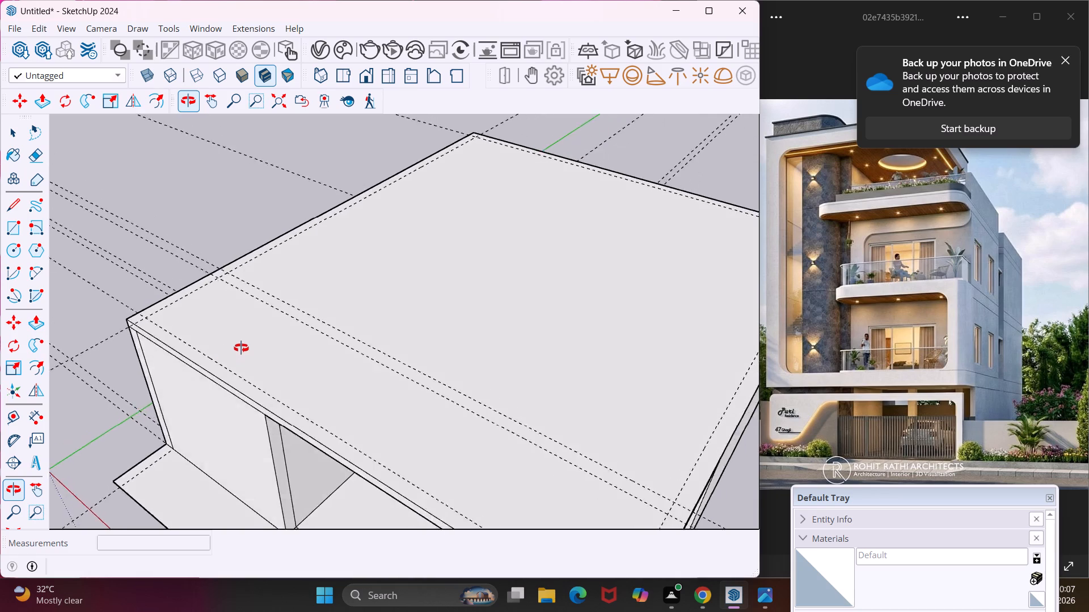
Place a guide 10' in from the 9" guide along the roof slab's left side, and a parallel guide 9" beyond it.
middle_click_drag(241, 348, 343, 324)
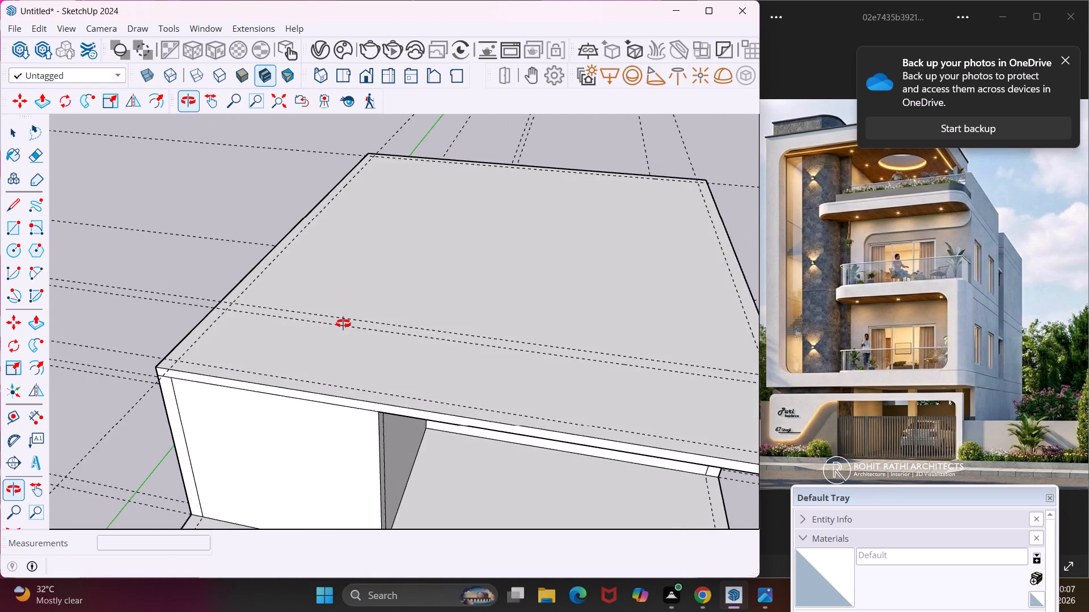
middle_click_drag(343, 324, 369, 294)
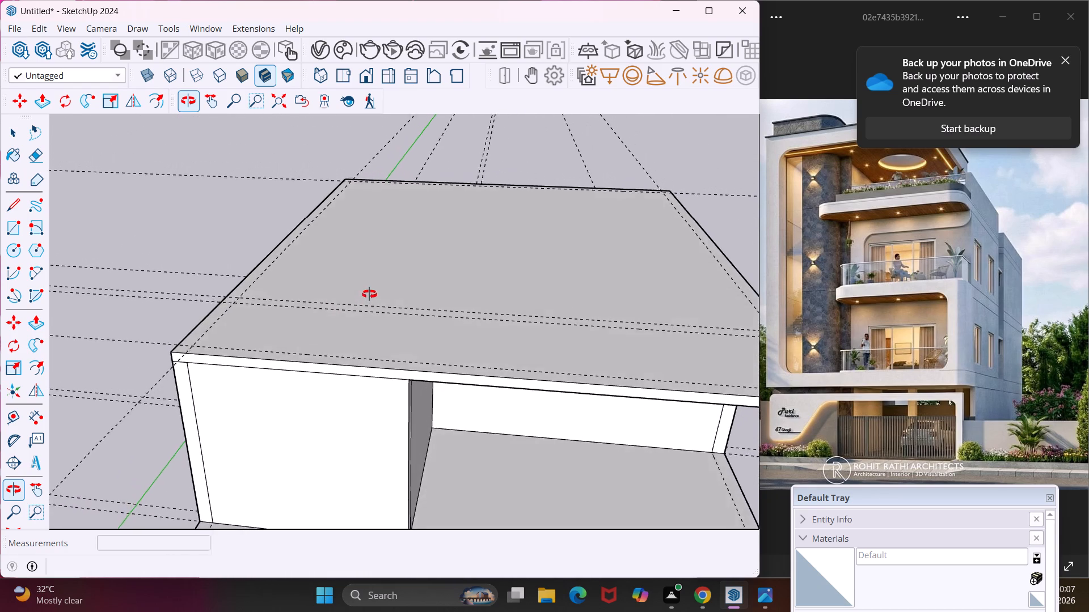
middle_click_drag(369, 294, 361, 285)
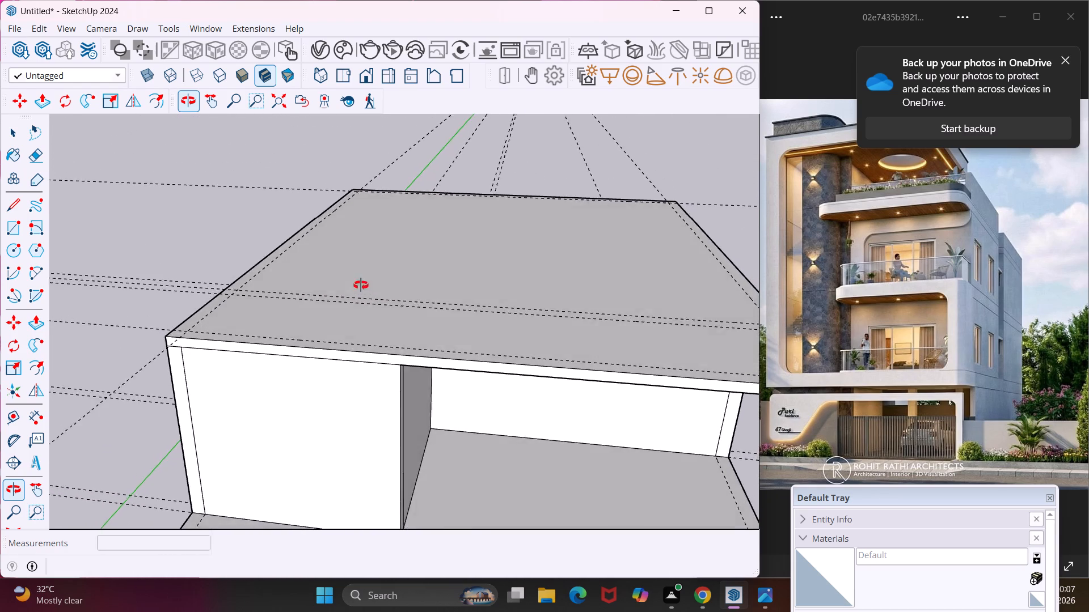
middle_click_drag(361, 285, 293, 401)
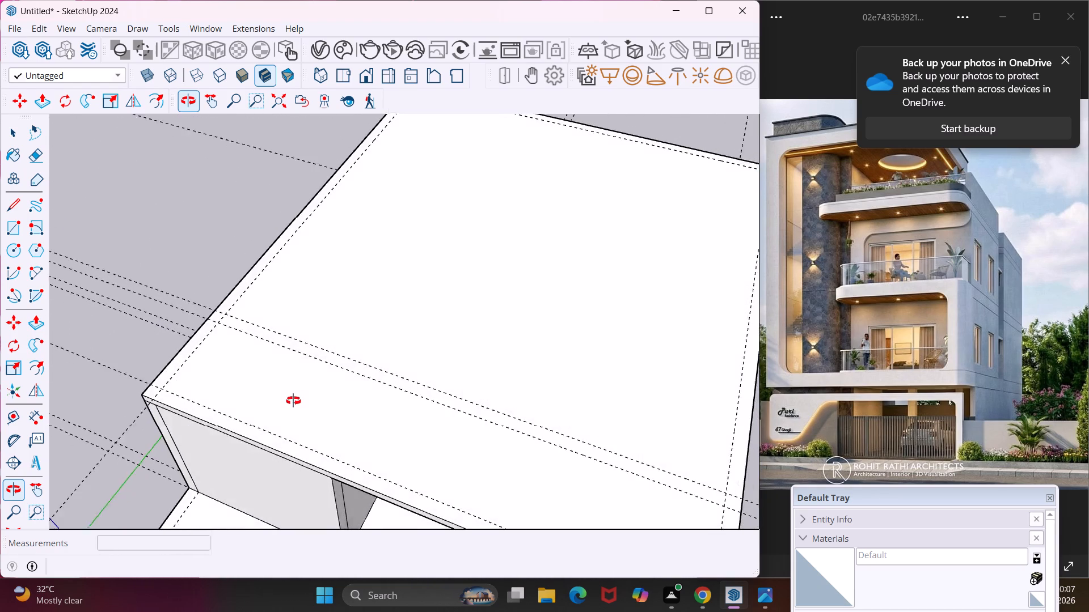
middle_click_drag(293, 401, 240, 391)
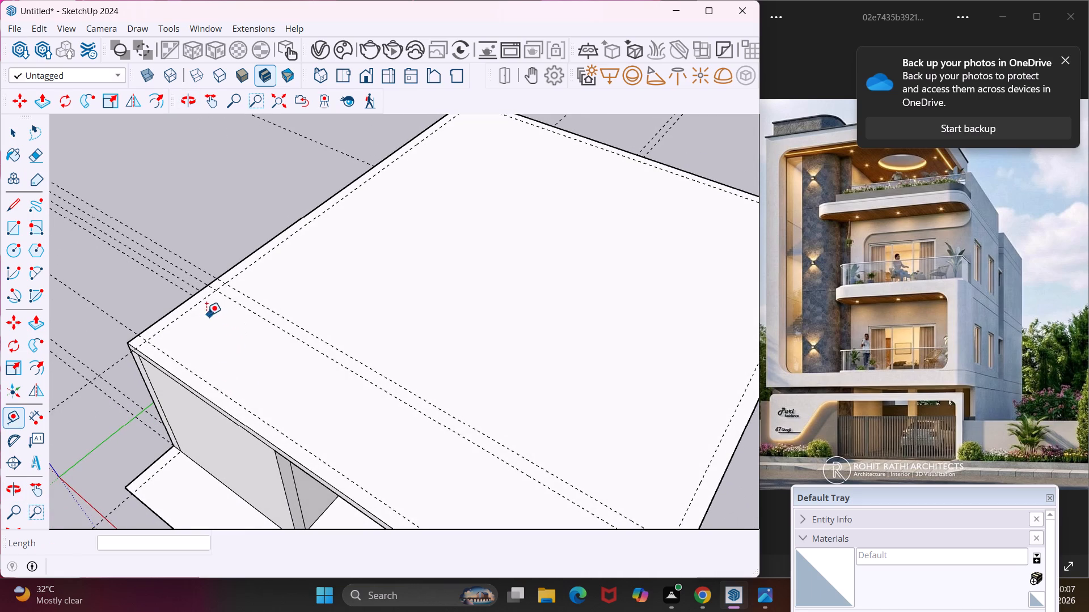
left_click(192, 313)
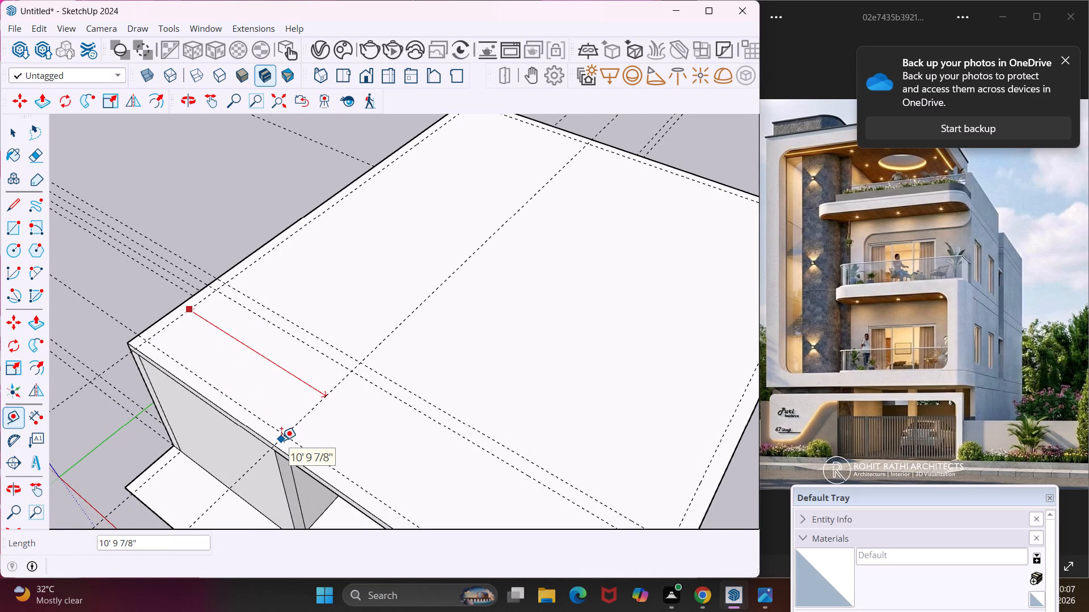
type("10'")
key("Return")
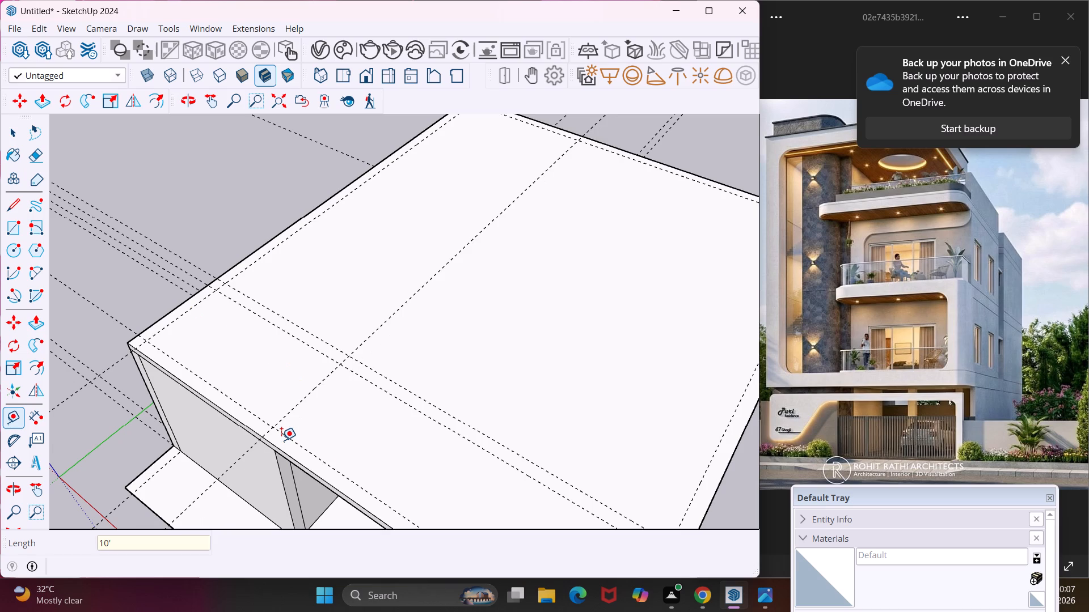
left_click(314, 395)
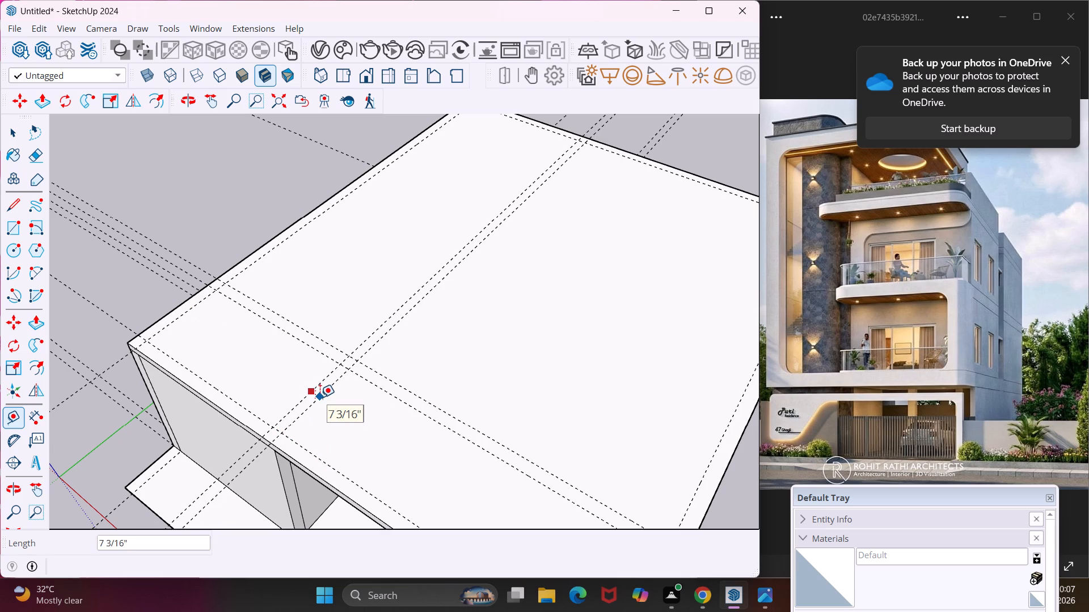
key("9")
key("shift+quotedbl")
key("Return")
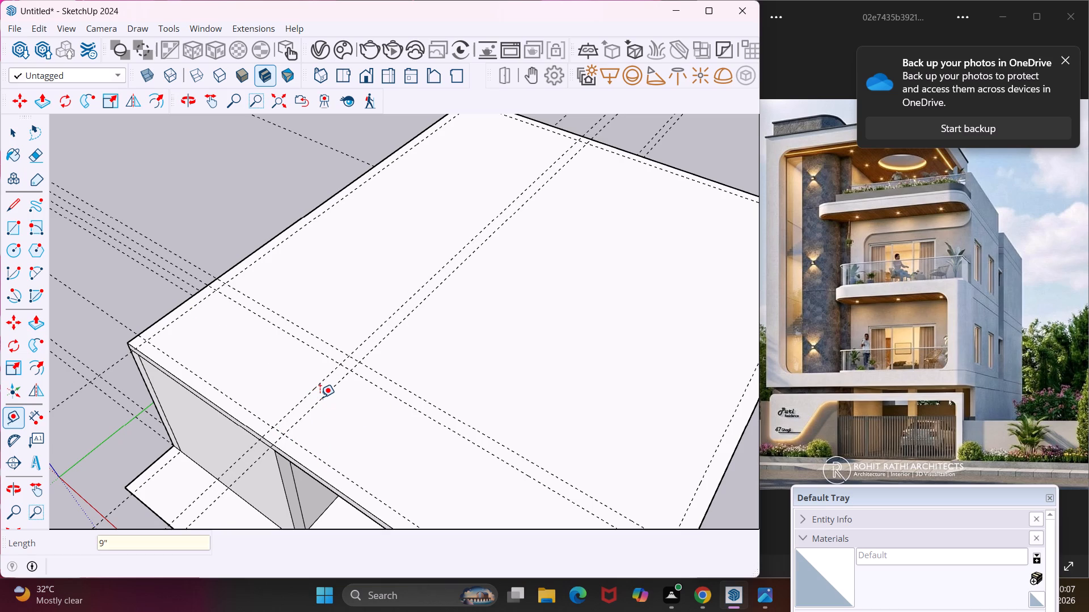
Measure from the left side edges of the roof slab and the ground-floor base to the newly placed guide pair.
middle_click_drag(320, 397, 355, 233)
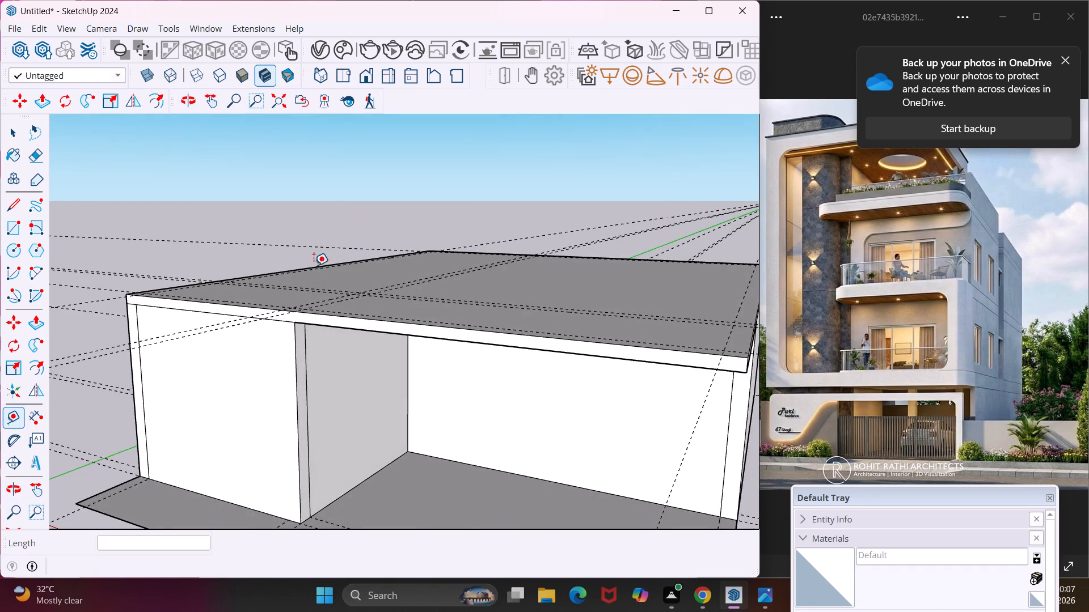
scroll(290, 282, "down", 4)
middle_click_drag(301, 267, 275, 368)
left_click(202, 301)
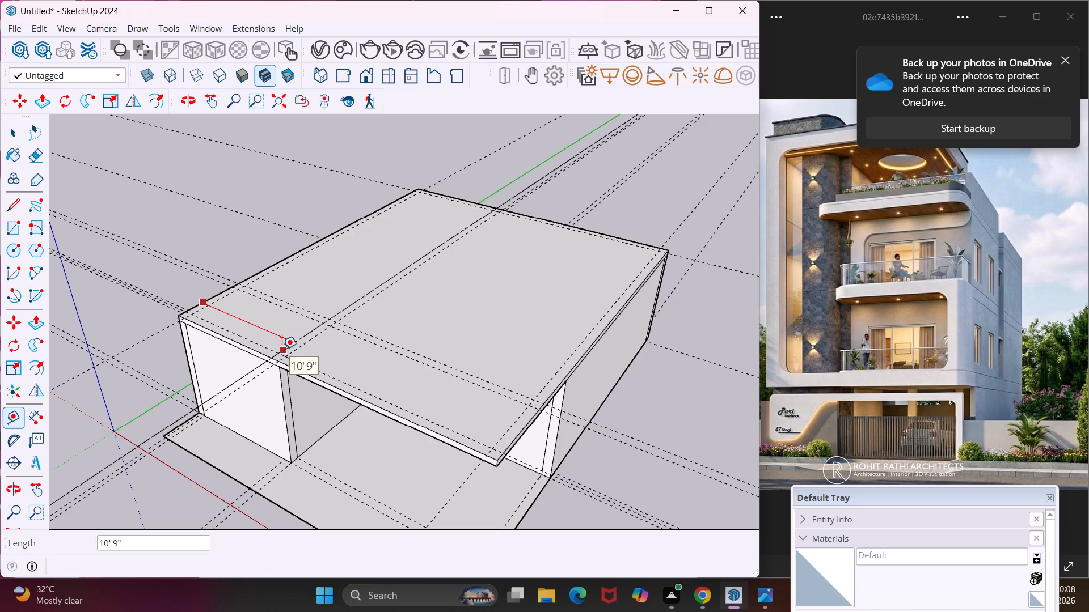
key("Escape")
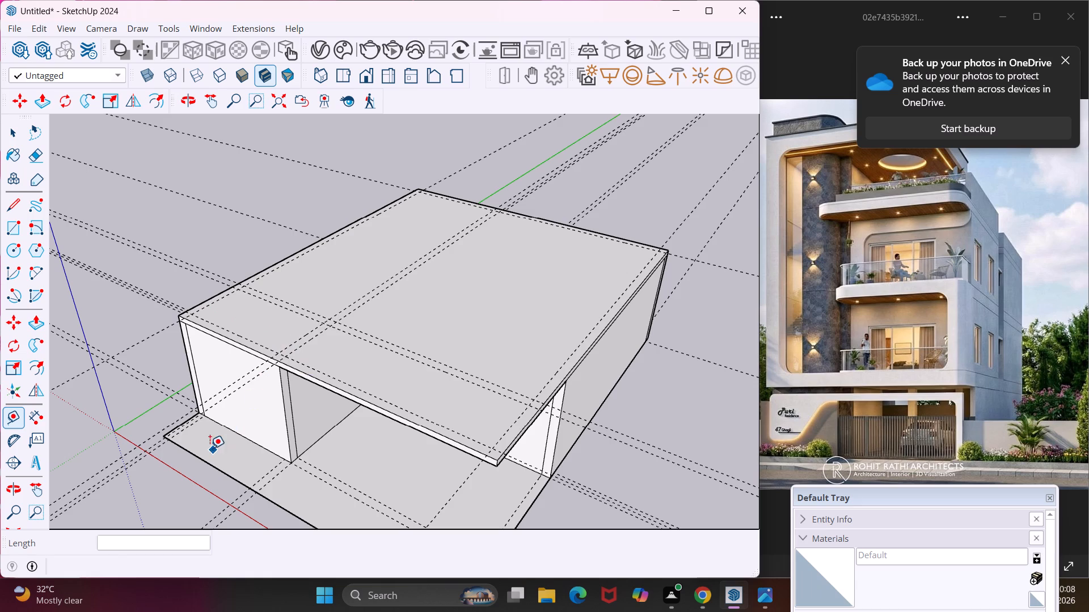
middle_click_drag(187, 432, 186, 403)
scroll(174, 427, "up", 2)
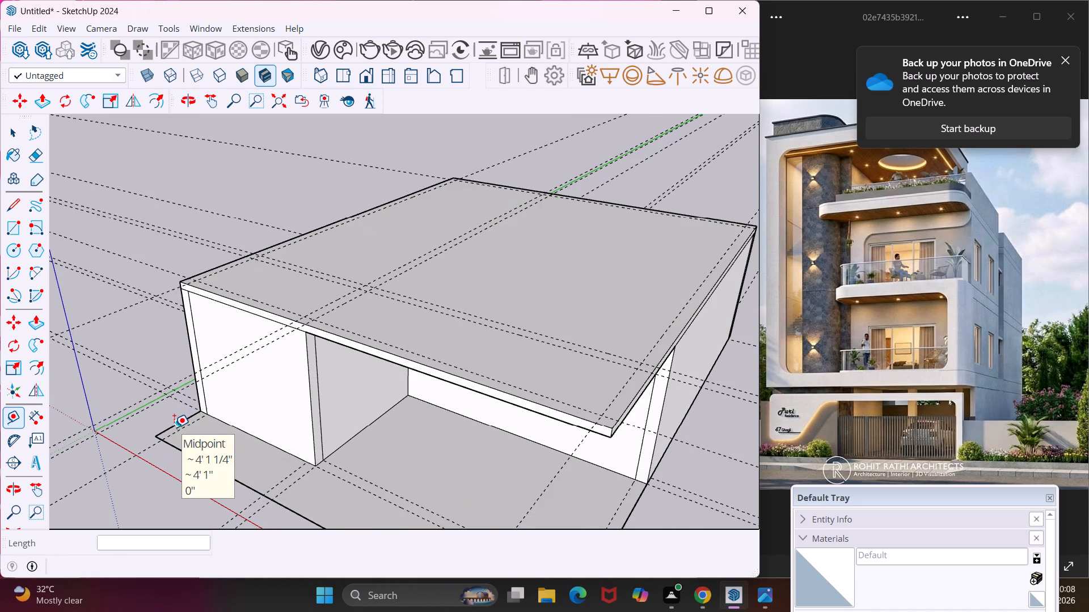
left_click(173, 423)
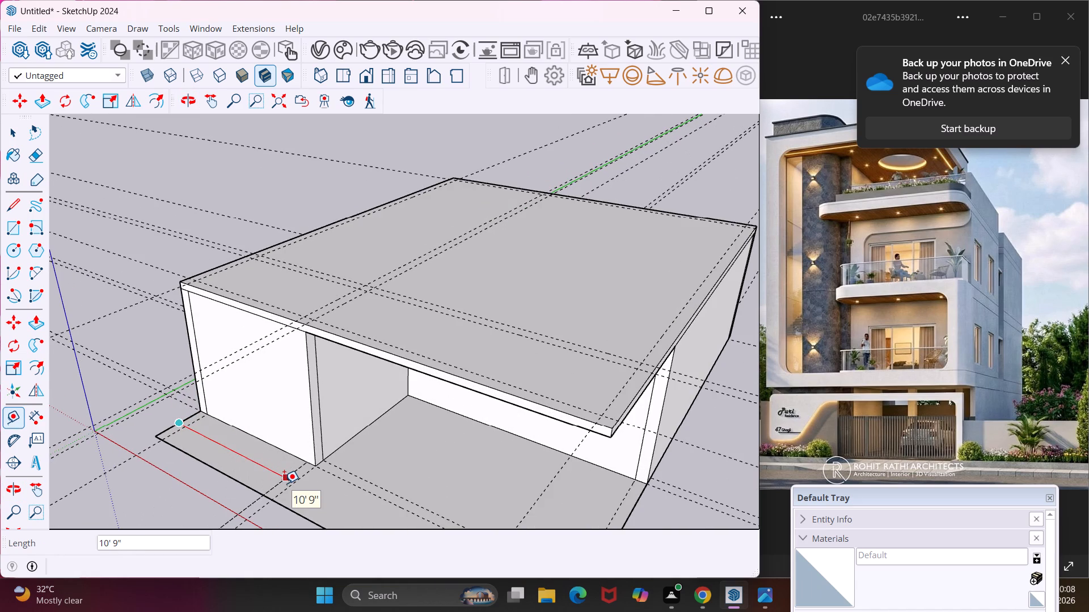
key("Escape")
Draw a 9" by 36' wall rectangle along the full left side edge of the roof slab.
middle_click_drag(366, 273, 340, 392)
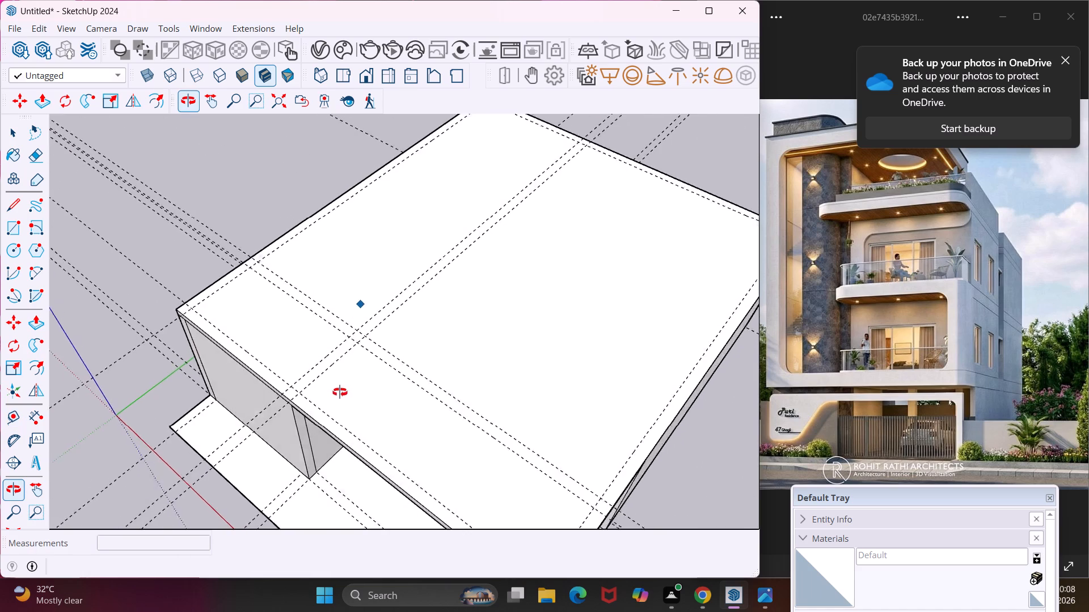
middle_click_drag(340, 392, 339, 410)
scroll(306, 375, "down", 4)
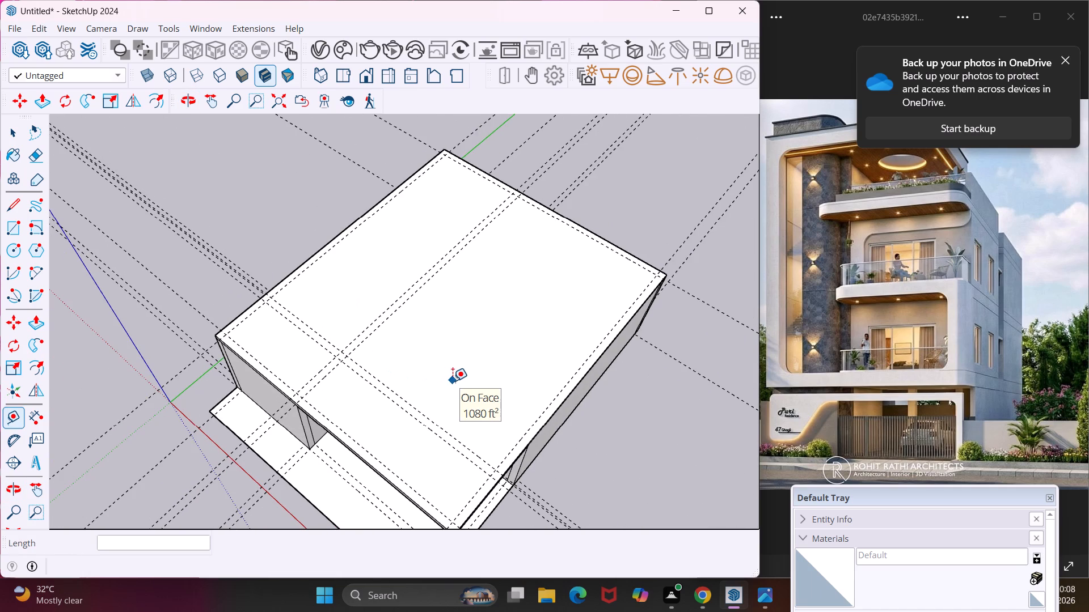
key("Escape")
key("space")
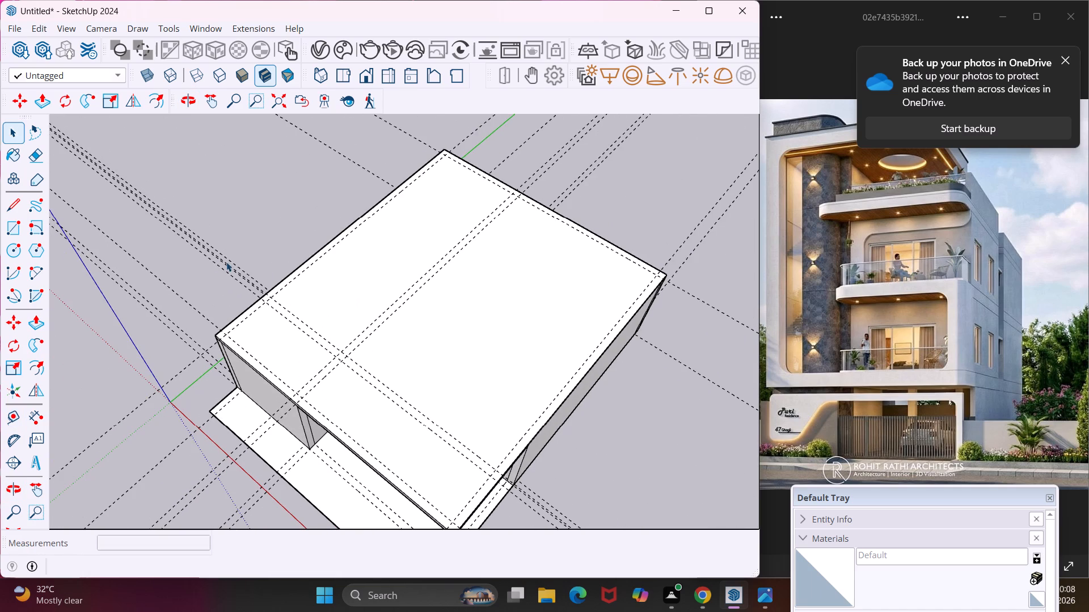
left_click(18, 226)
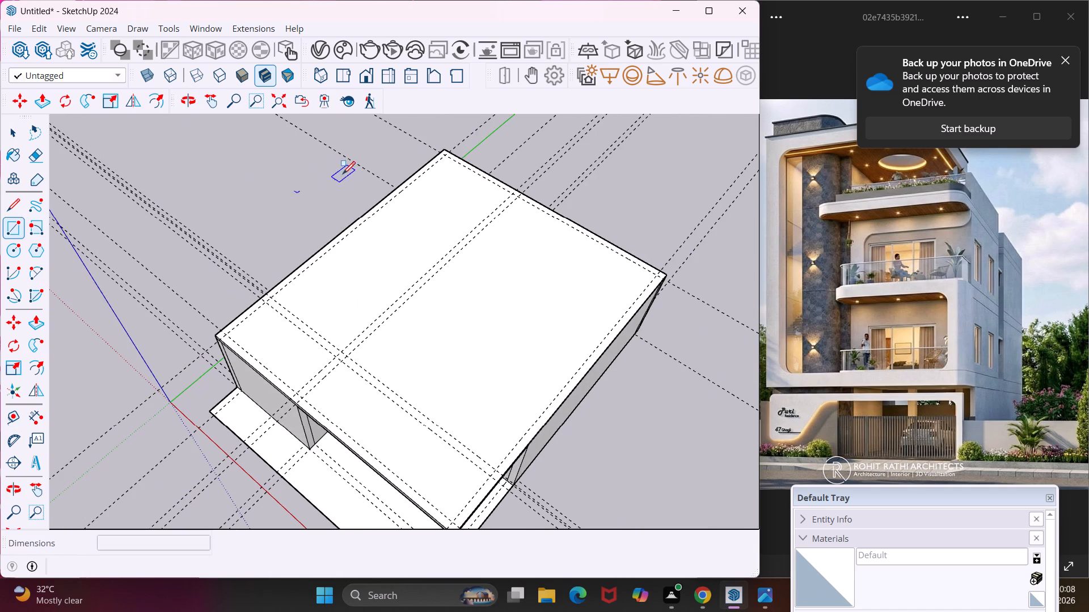
scroll(444, 151, "up", 7)
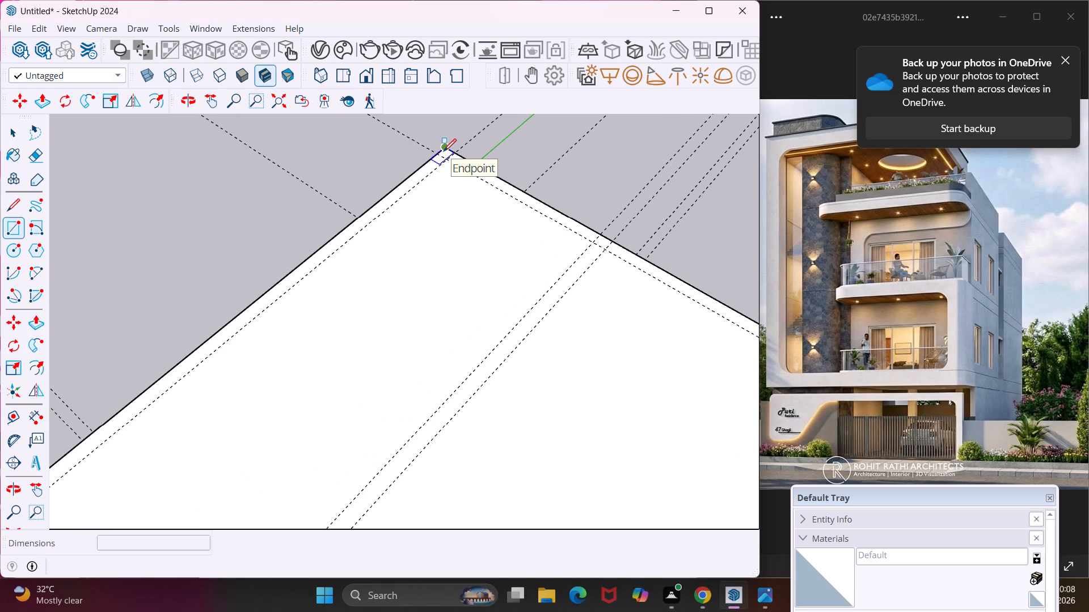
left_click(444, 147)
scroll(400, 195, "down", 5)
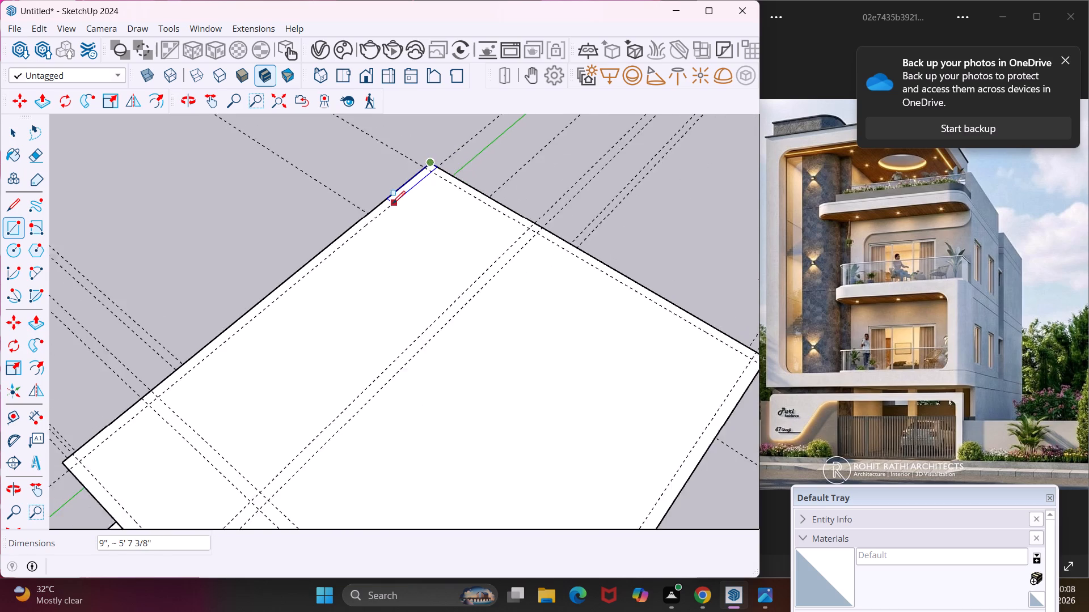
scroll(391, 204, "down", 8)
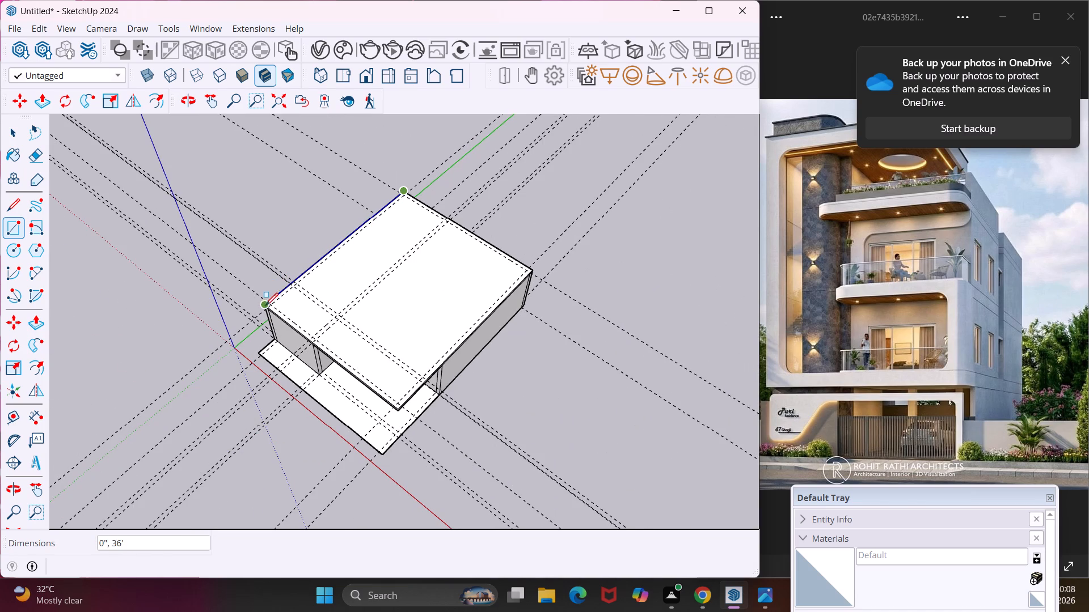
scroll(268, 308, "up", 13)
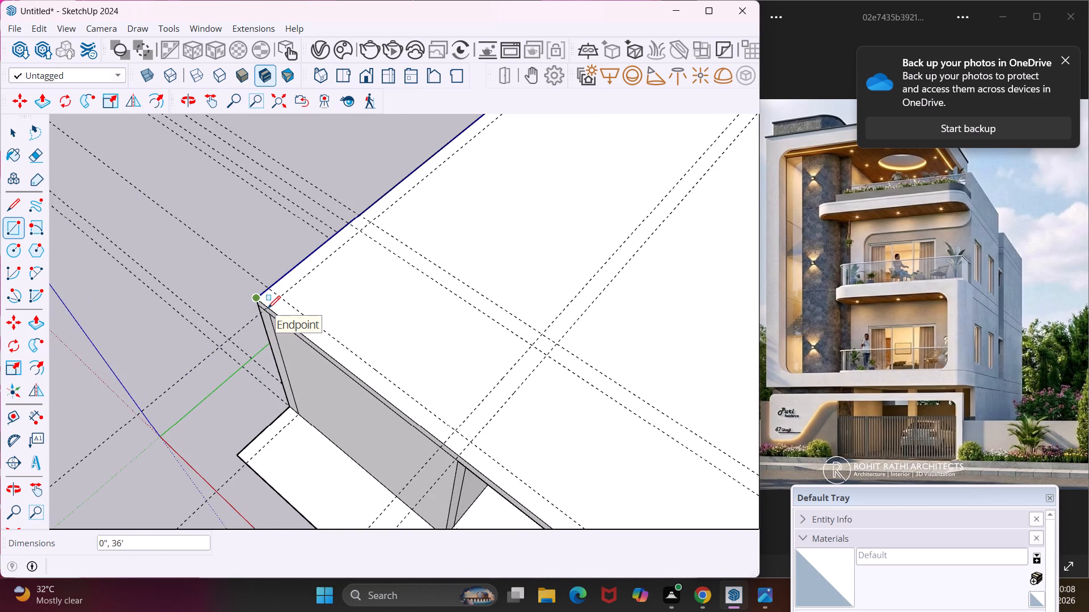
scroll(268, 308, "up", 2)
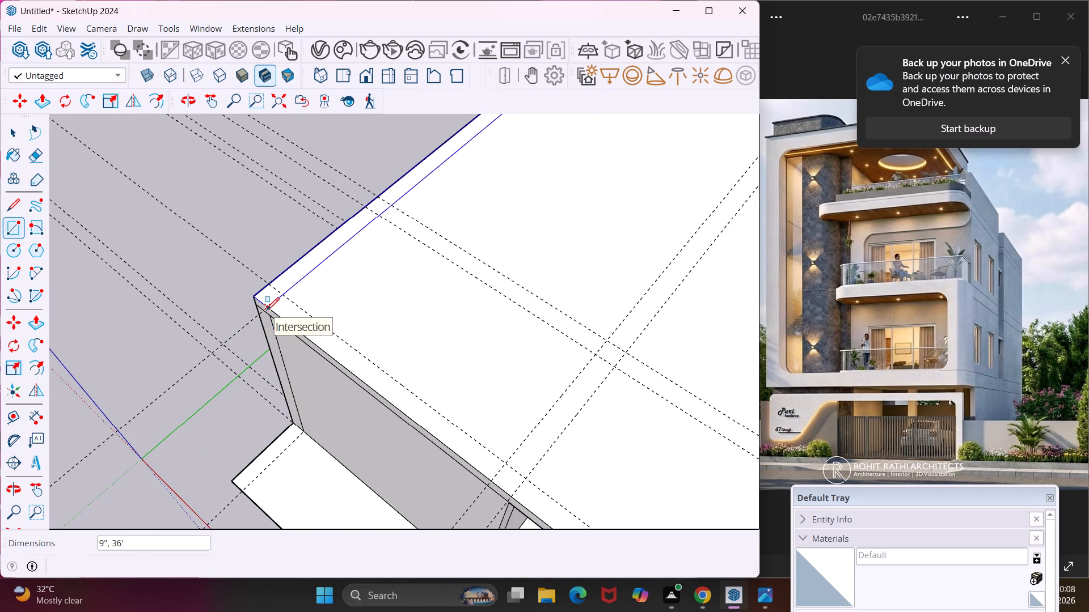
left_click(267, 309)
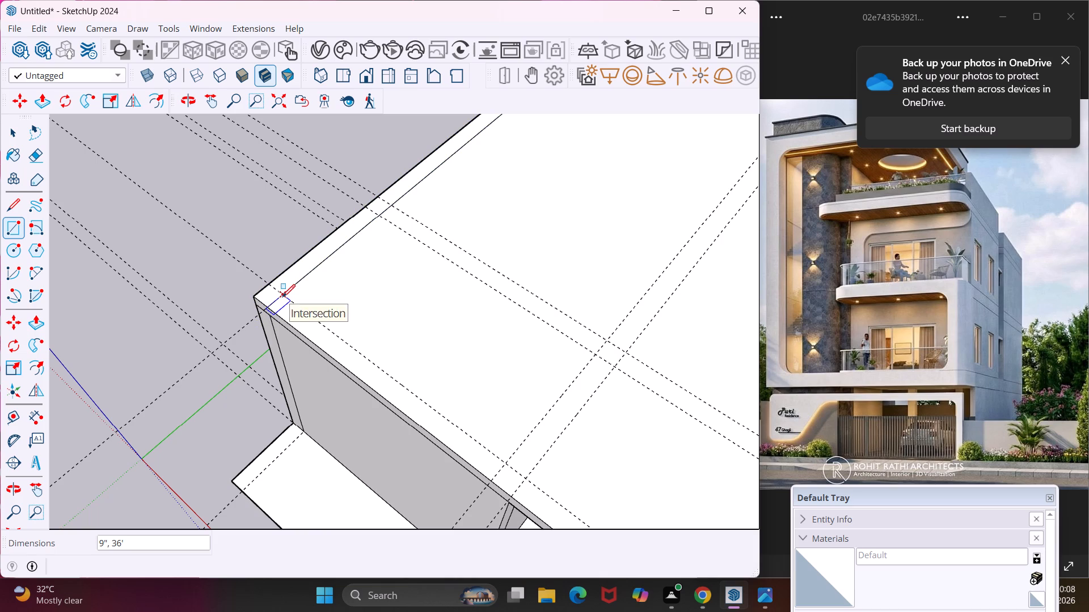
Draw a 9" wall strip along the slab's front edge to the farther cross guide, and a 9" by 6' return strip running back from it.
left_click(282, 297)
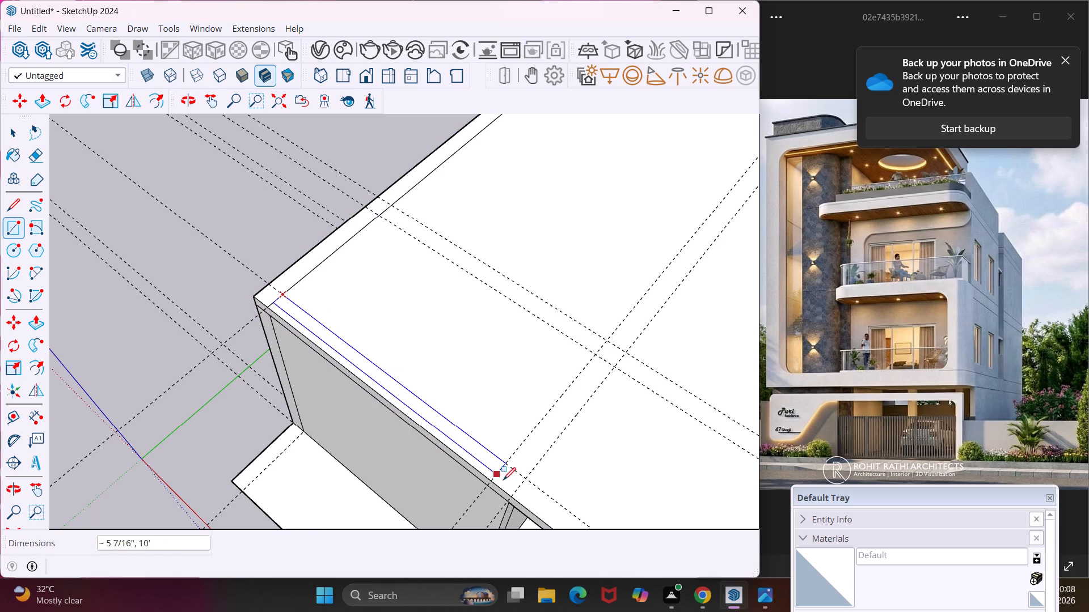
left_click(513, 496)
middle_click_drag(543, 456, 290, 381)
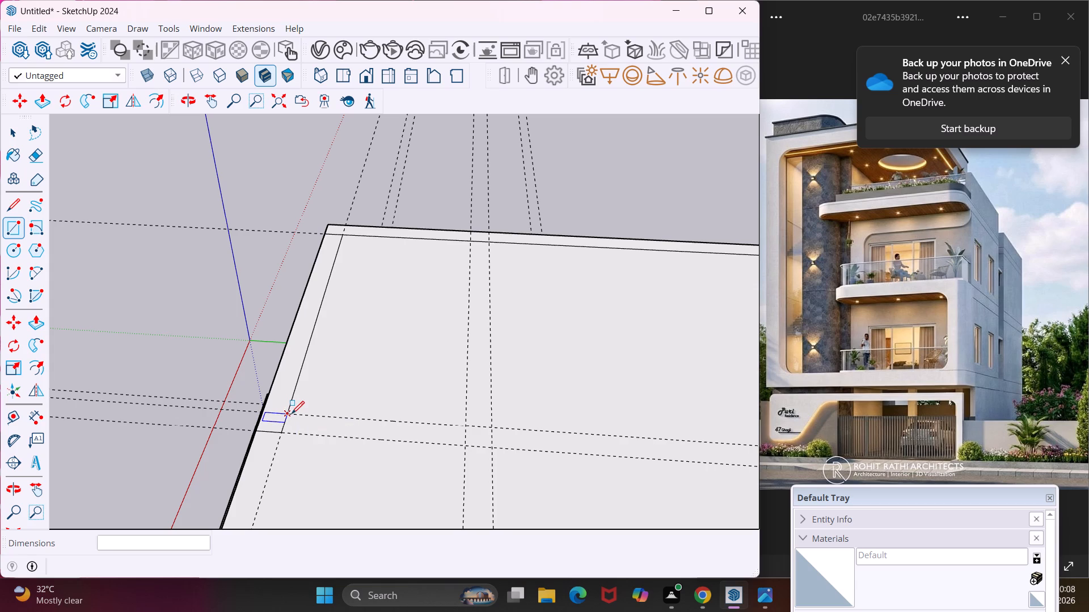
left_click(288, 414)
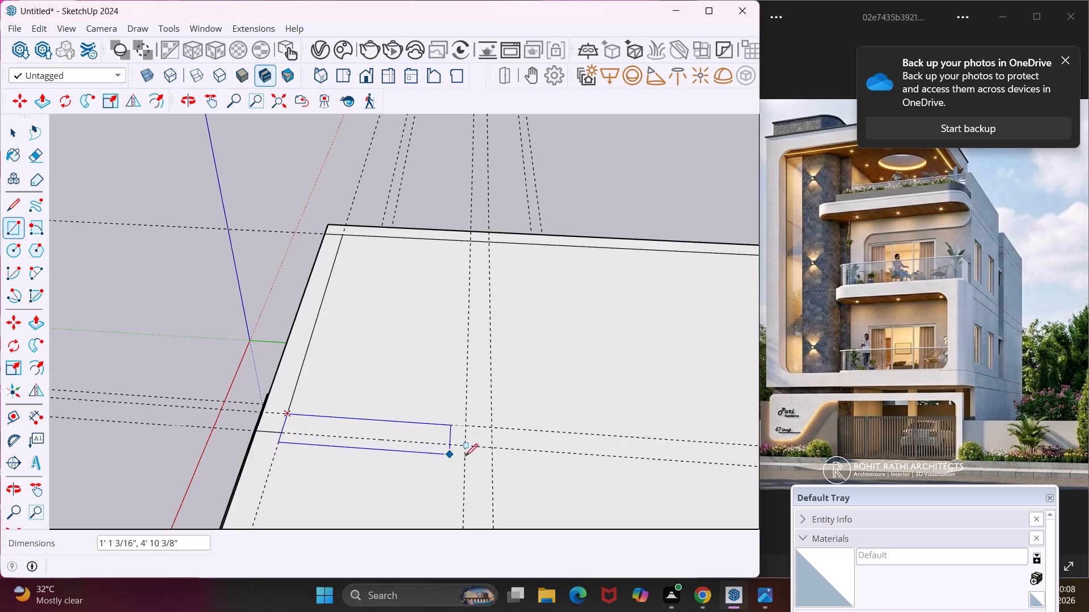
left_click(492, 449)
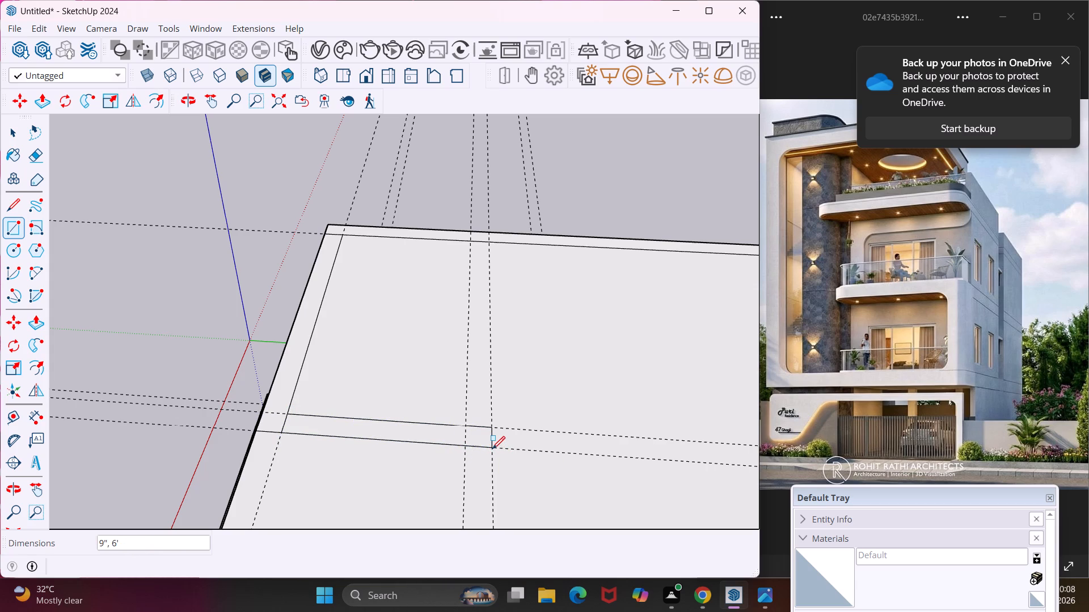
Draw a 9" by 18' 6" wall rectangle along the balcony guides, from the return strip to the 9" guide inside the right side edge.
left_click(492, 449)
scroll(462, 458, "down", 6)
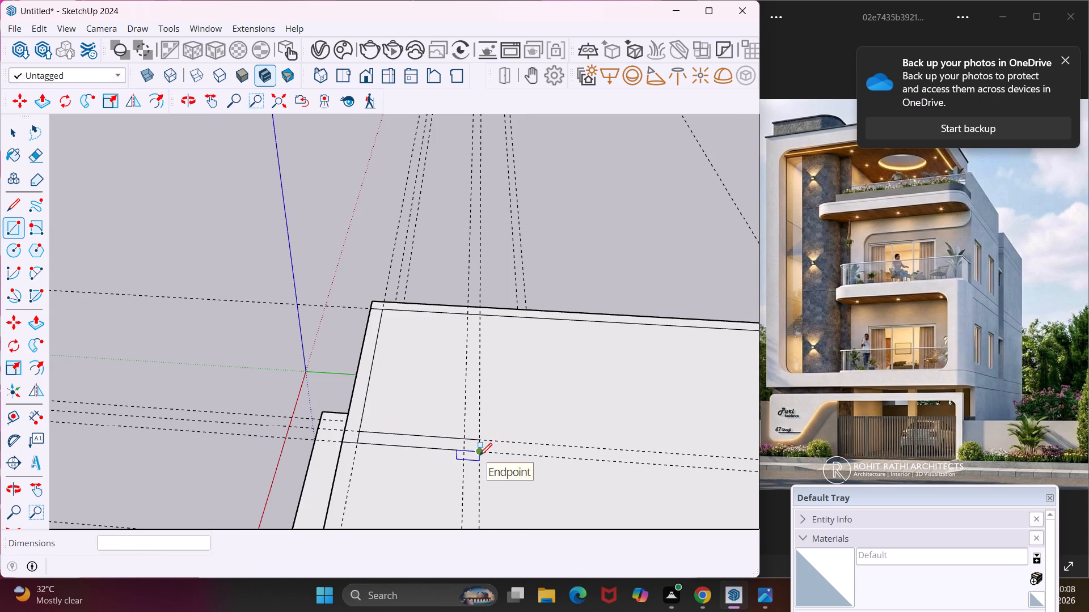
left_click(479, 452)
scroll(457, 462, "down", 11)
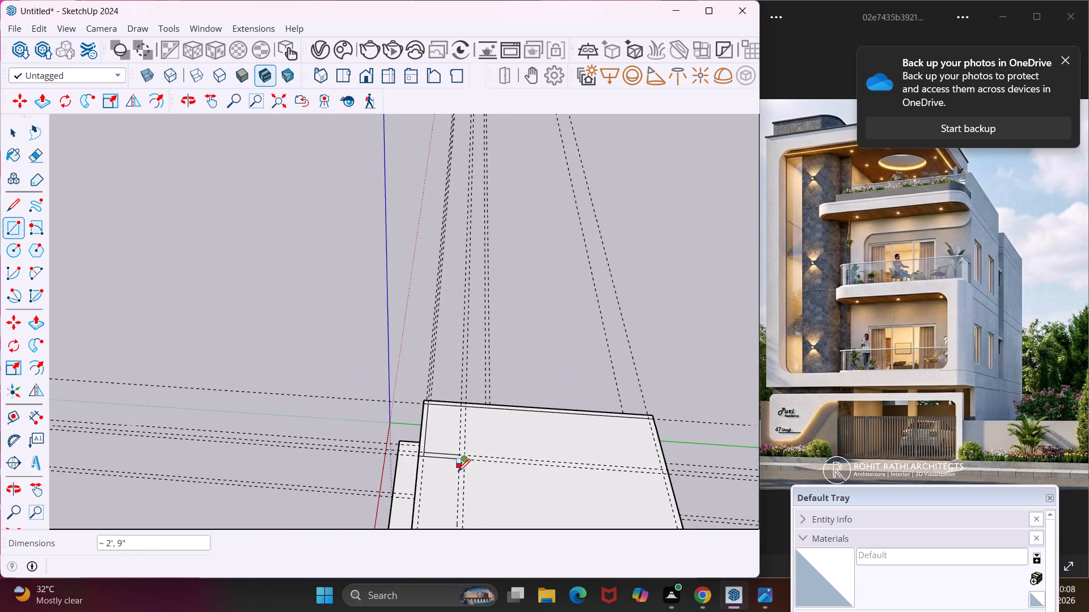
scroll(458, 471, "down", 12)
middle_click_drag(457, 501, 438, 385)
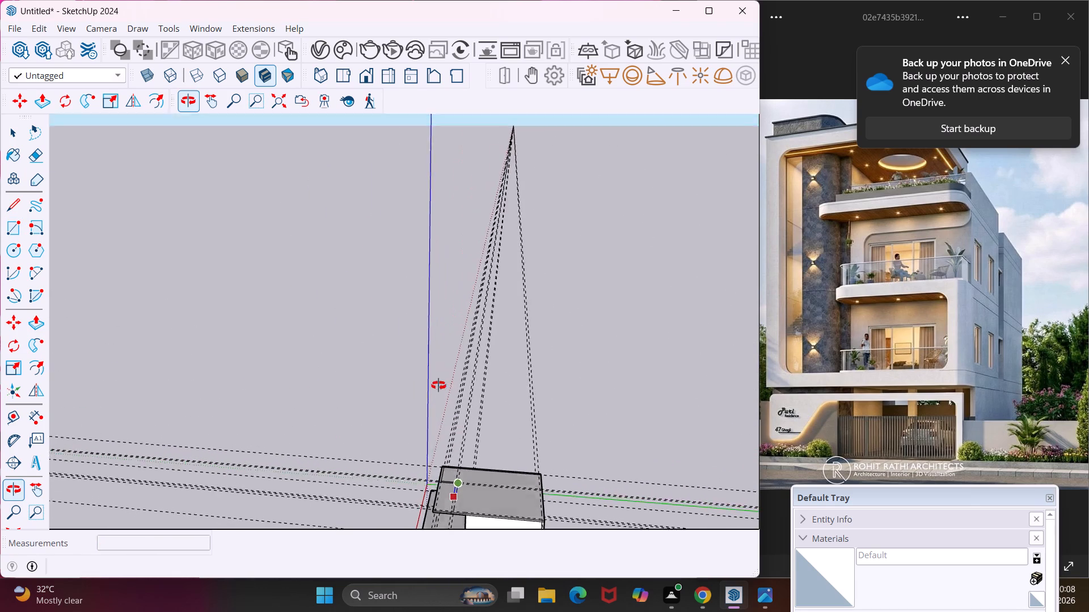
middle_click_drag(438, 385, 444, 356)
scroll(459, 503, "up", 7)
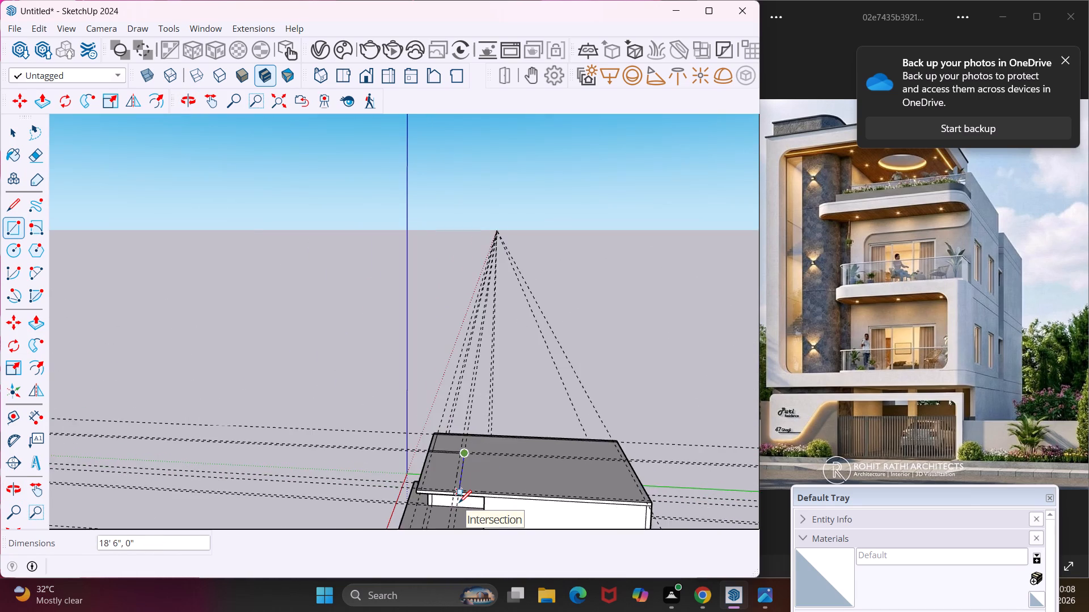
scroll(459, 503, "up", 8)
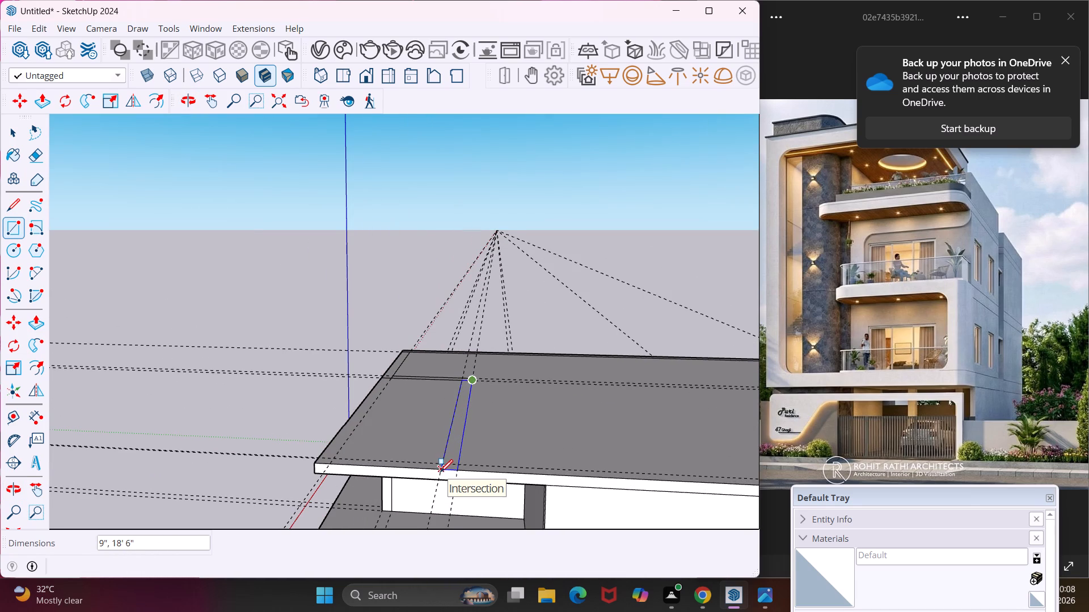
left_click(440, 472)
Draw a 9" by 29' 3" wall rectangle along the slab's right side edge, from the balcony wall to the back corner.
middle_click_drag(475, 472, 303, 454)
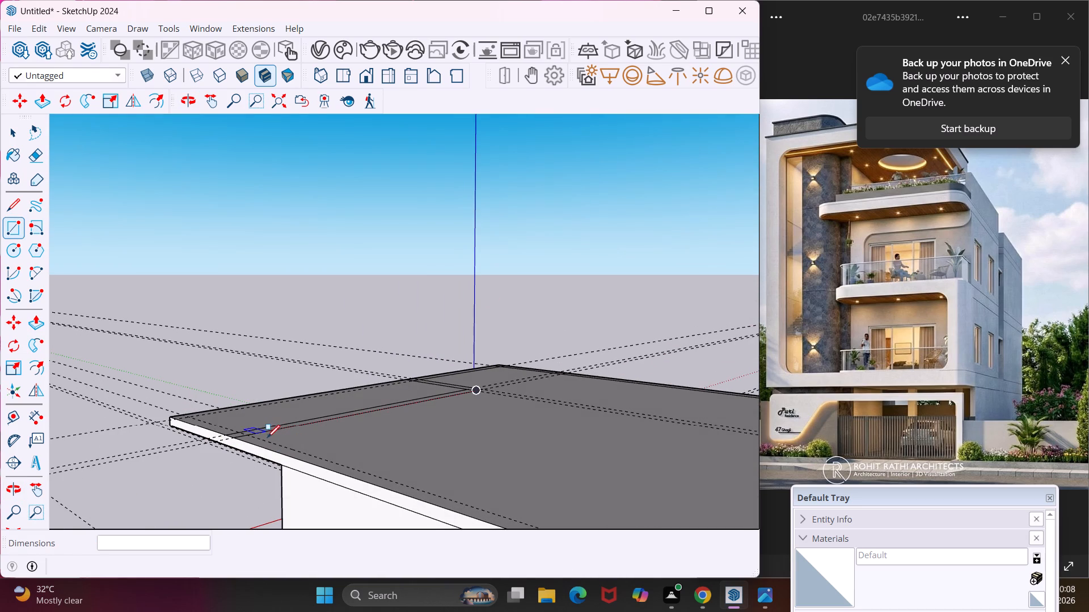
left_click(248, 436)
scroll(264, 460, "down", 10)
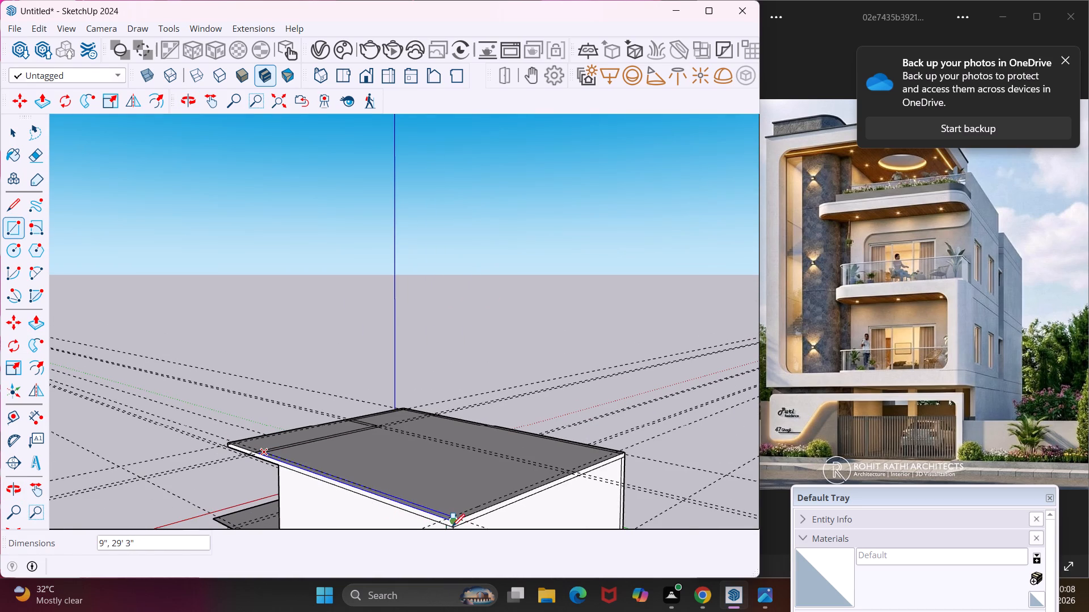
scroll(452, 526, "up", 9)
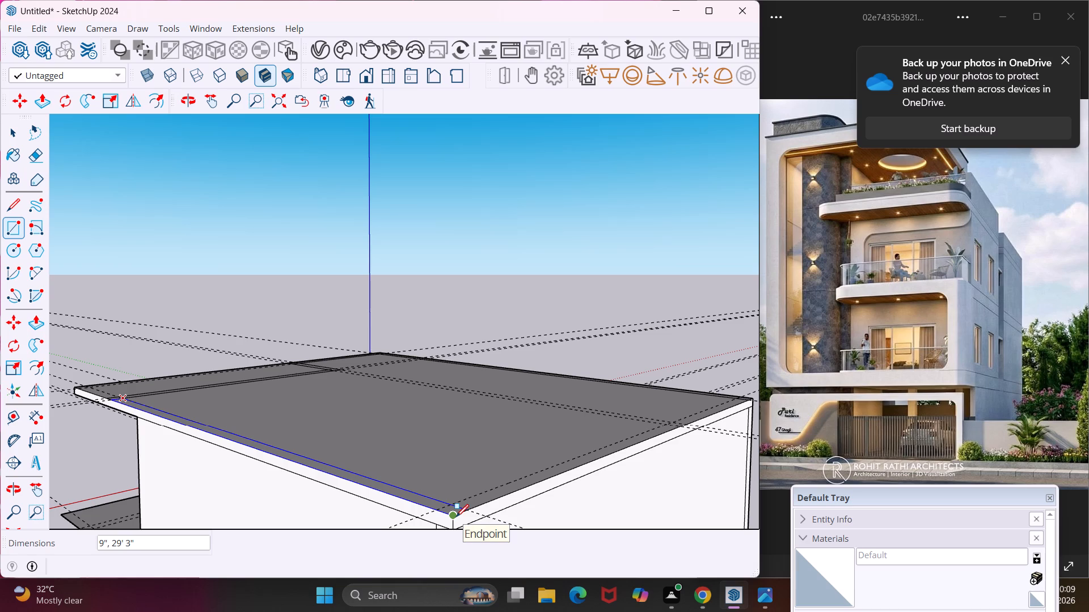
left_click(455, 516)
Draw a 9" by 28' 6" wall rectangle along the slab's back edge, between the left and right side walls.
middle_click_drag(474, 498, 441, 509)
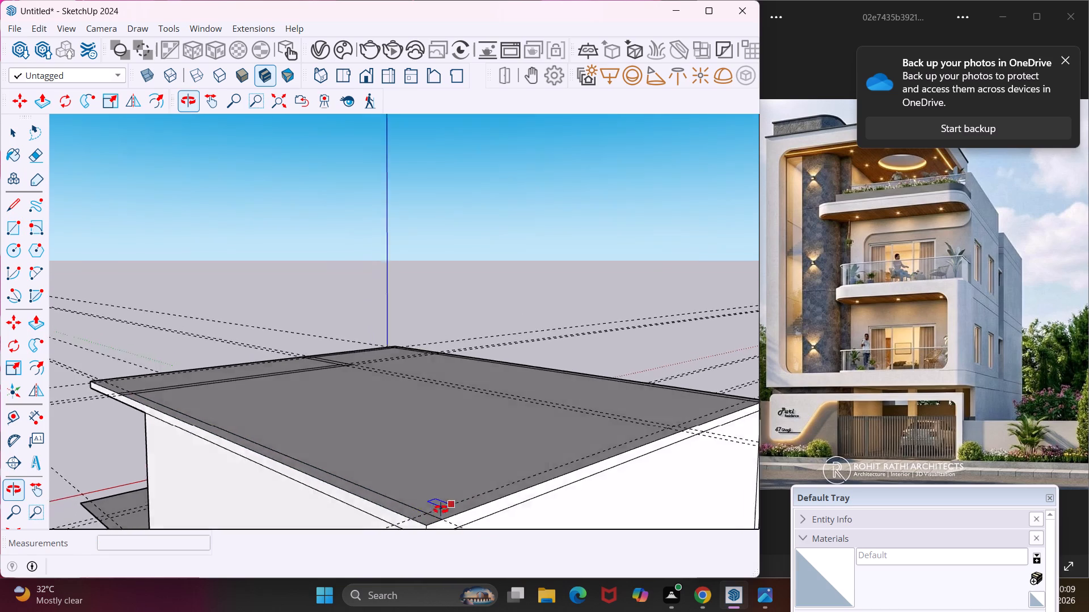
middle_click_drag(441, 509, 229, 505)
scroll(309, 450, "down", 4)
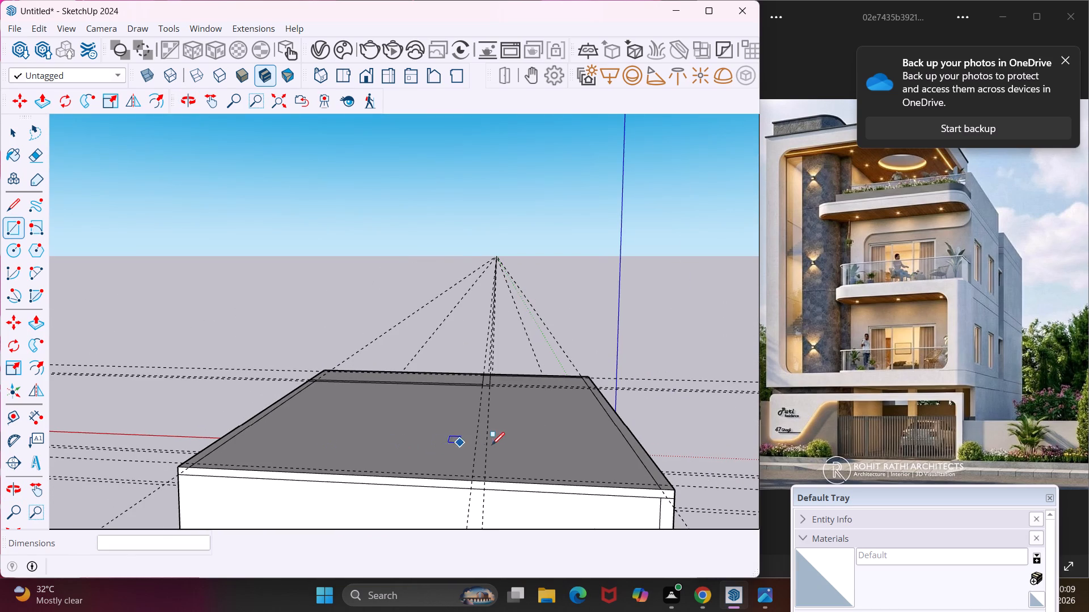
middle_click_drag(493, 448, 725, 495)
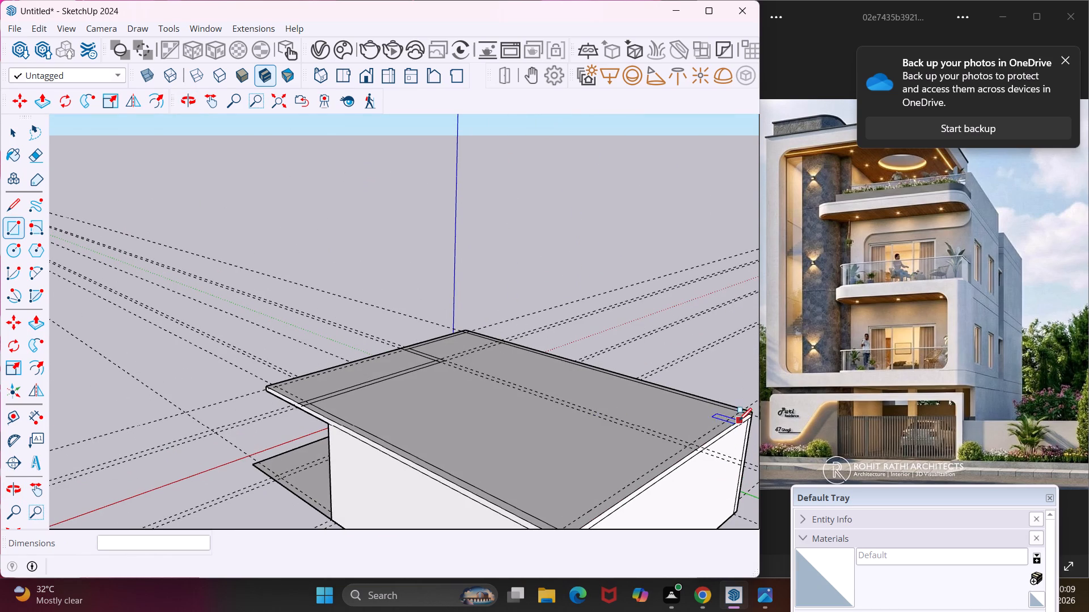
scroll(741, 414, "up", 8)
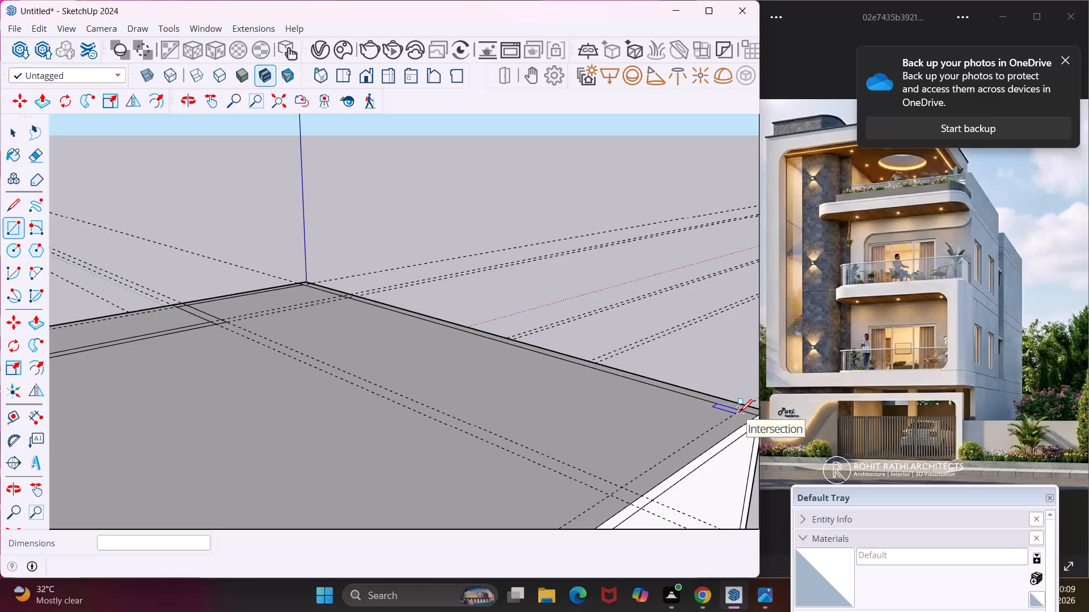
scroll(740, 410, "up", 5)
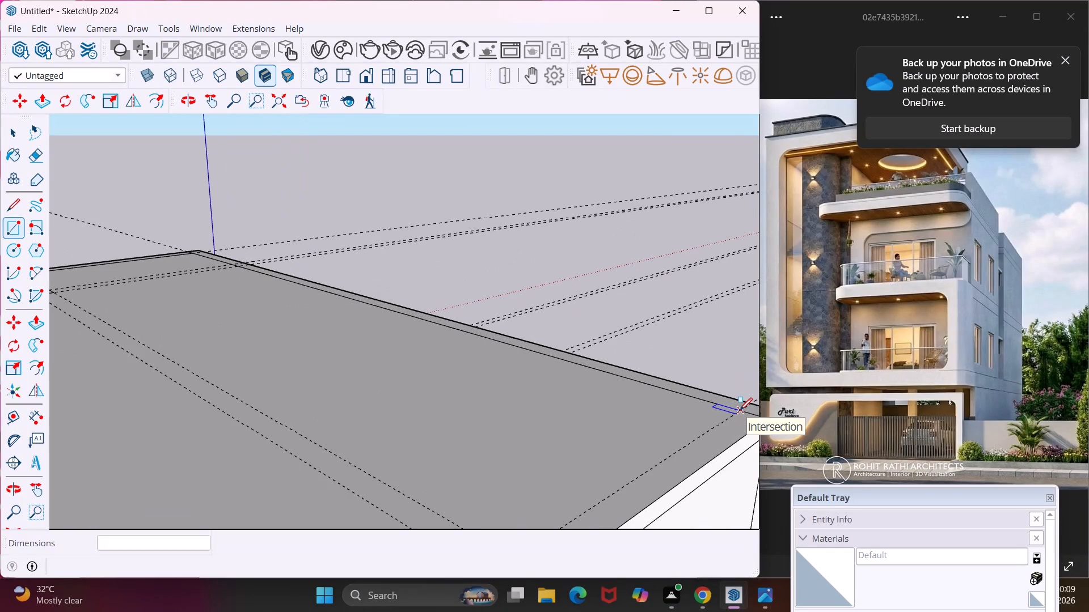
left_click(740, 410)
scroll(551, 504, "down", 18)
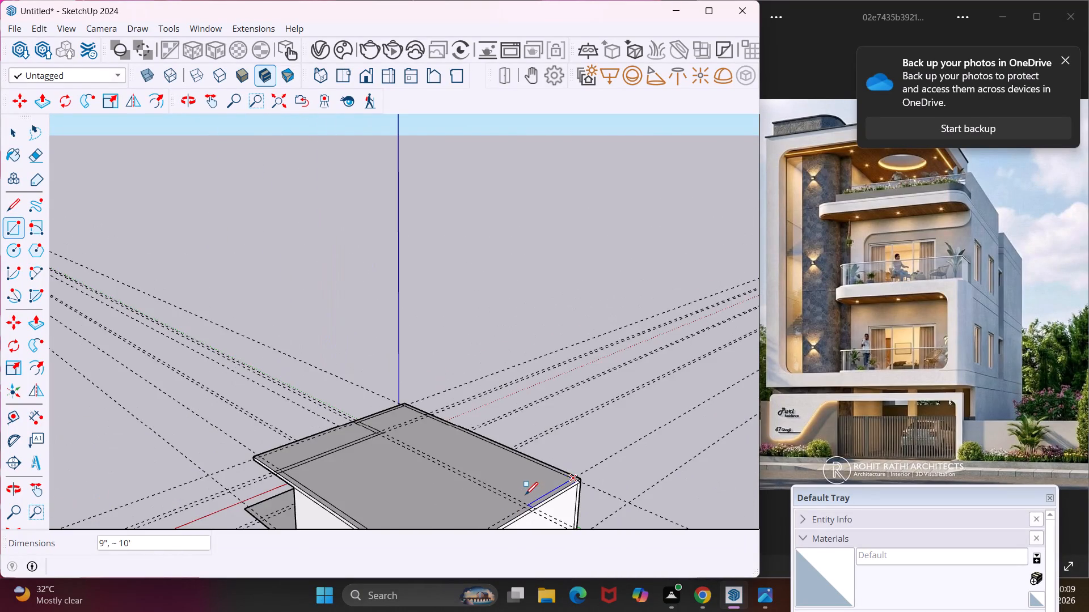
scroll(525, 495, "down", 12)
scroll(489, 525, "up", 3)
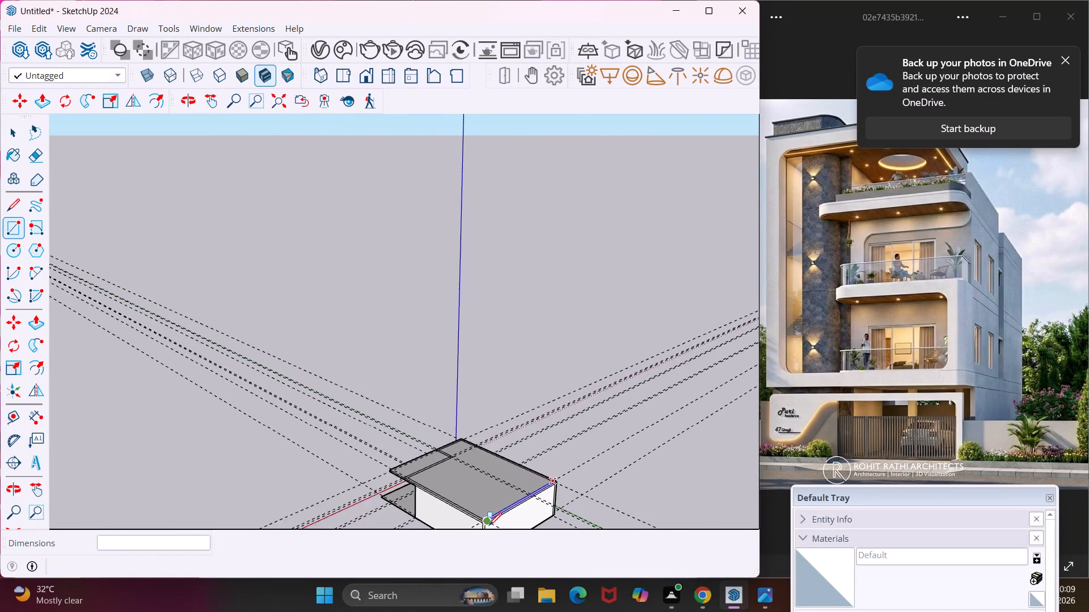
scroll(489, 525, "up", 18)
scroll(489, 525, "up", 4)
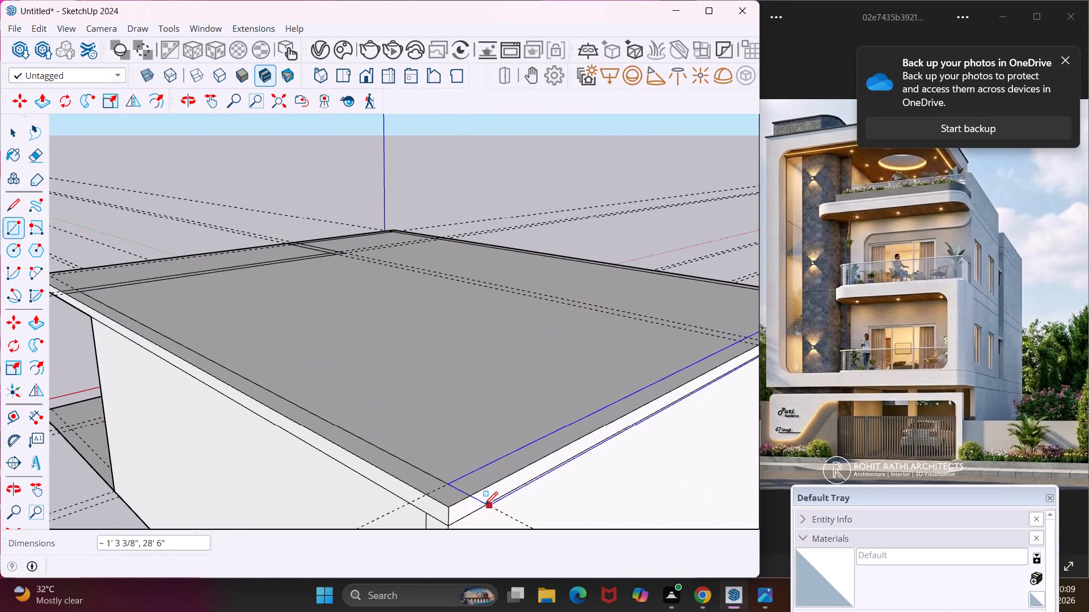
left_click(468, 497)
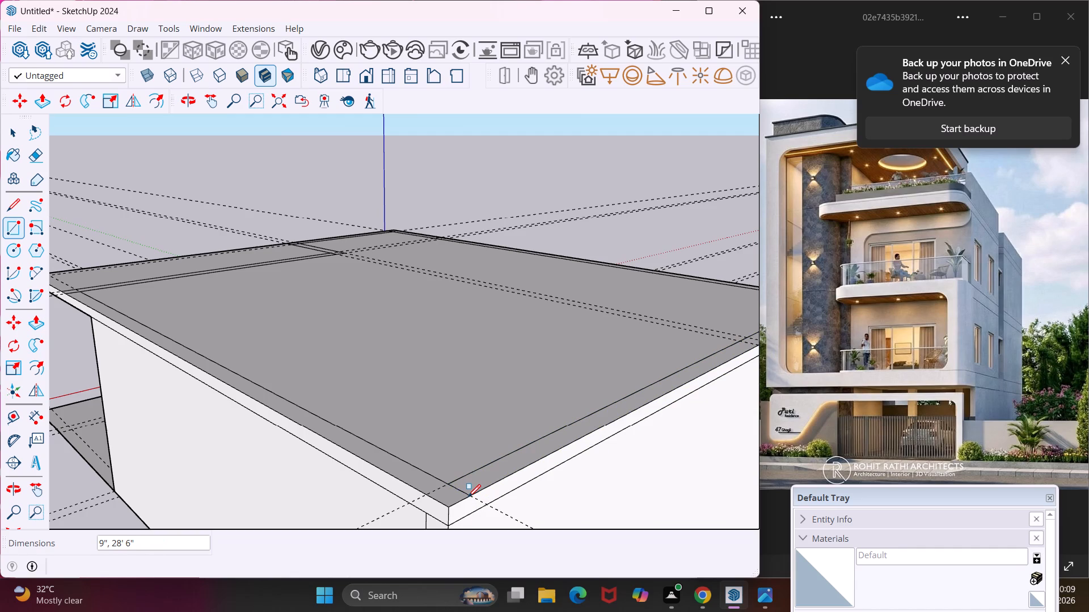
key("Escape")
key("space")
Place a guide 10' behind the balcony wall's inner edge and another guide 4' farther back from it.
middle_click_drag(446, 486, 569, 502)
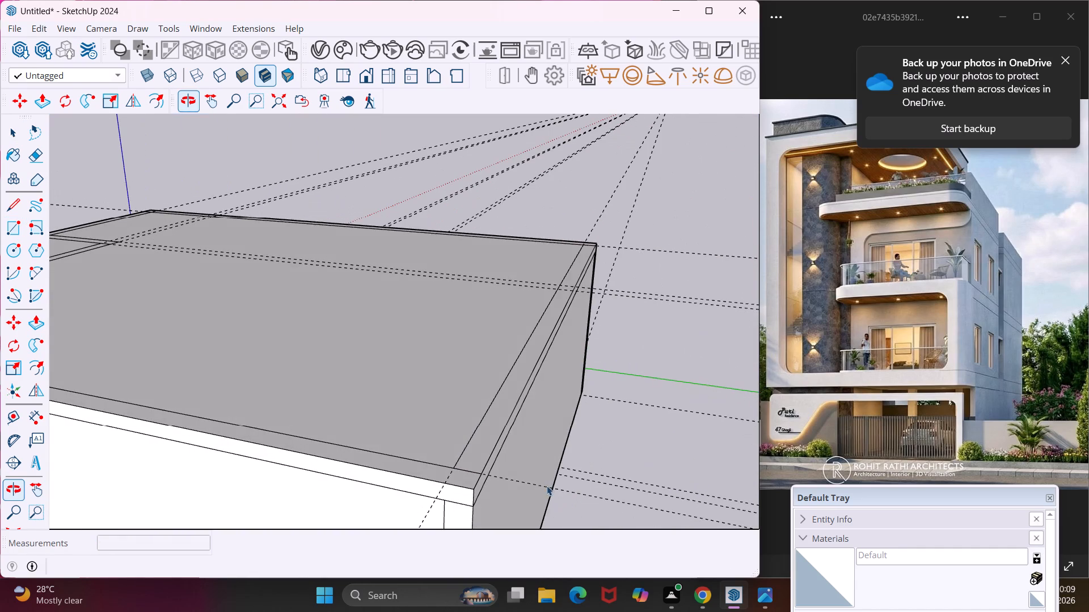
scroll(497, 467, "down", 9)
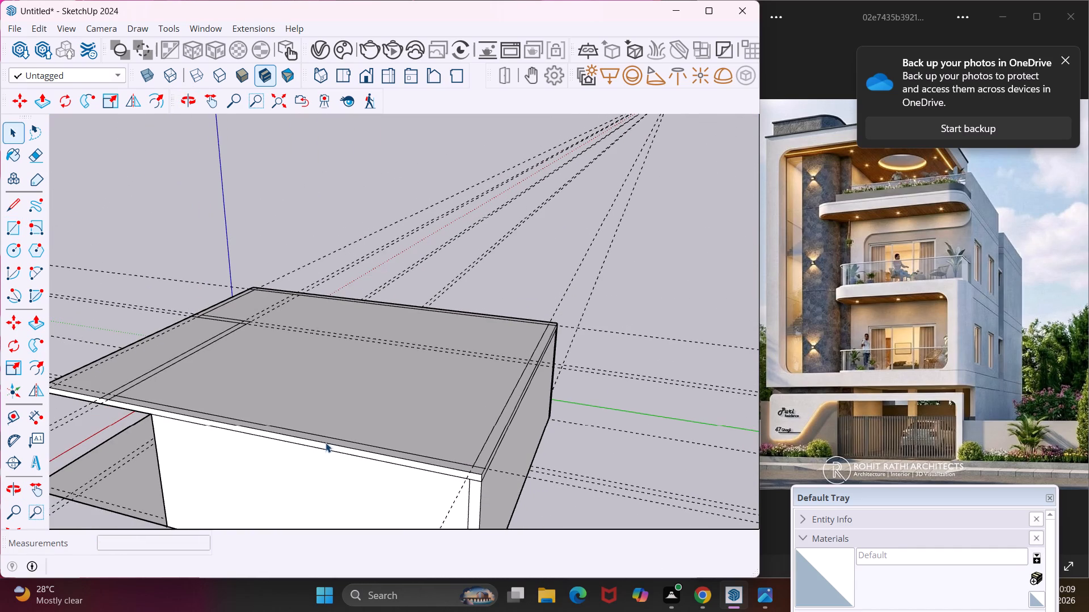
middle_click_drag(324, 443, 585, 430)
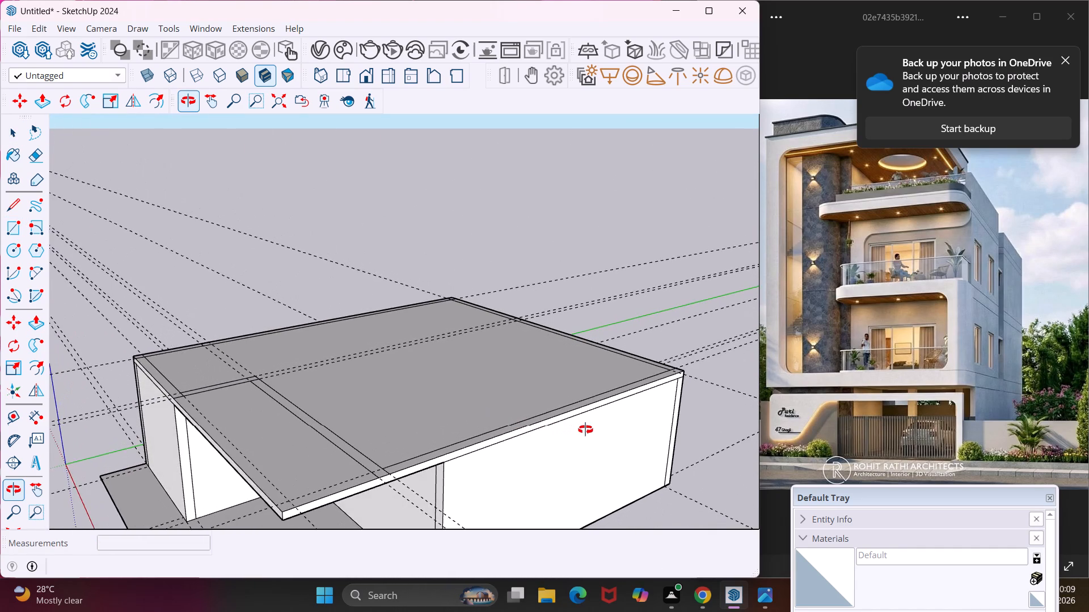
middle_click_drag(585, 430, 614, 468)
scroll(522, 447, "up", 5)
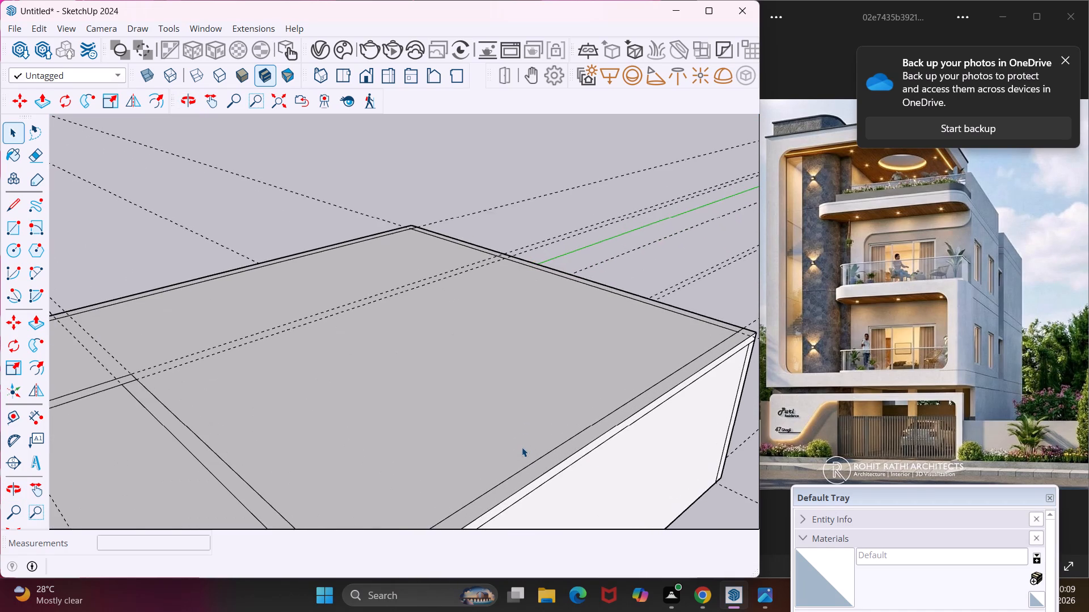
scroll(522, 447, "up", 5)
scroll(582, 438, "down", 9)
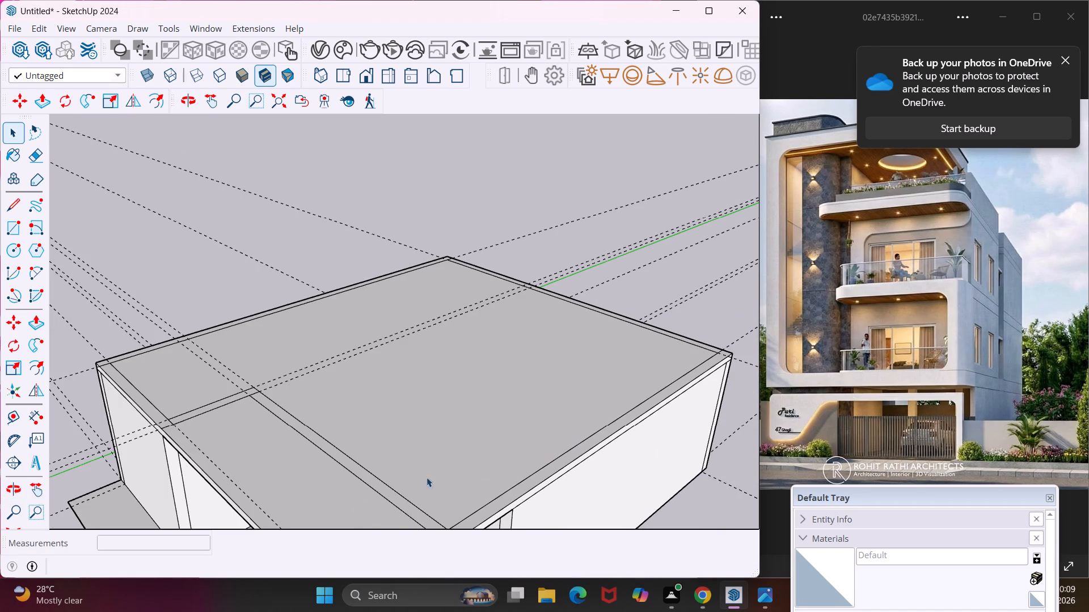
left_click(15, 422)
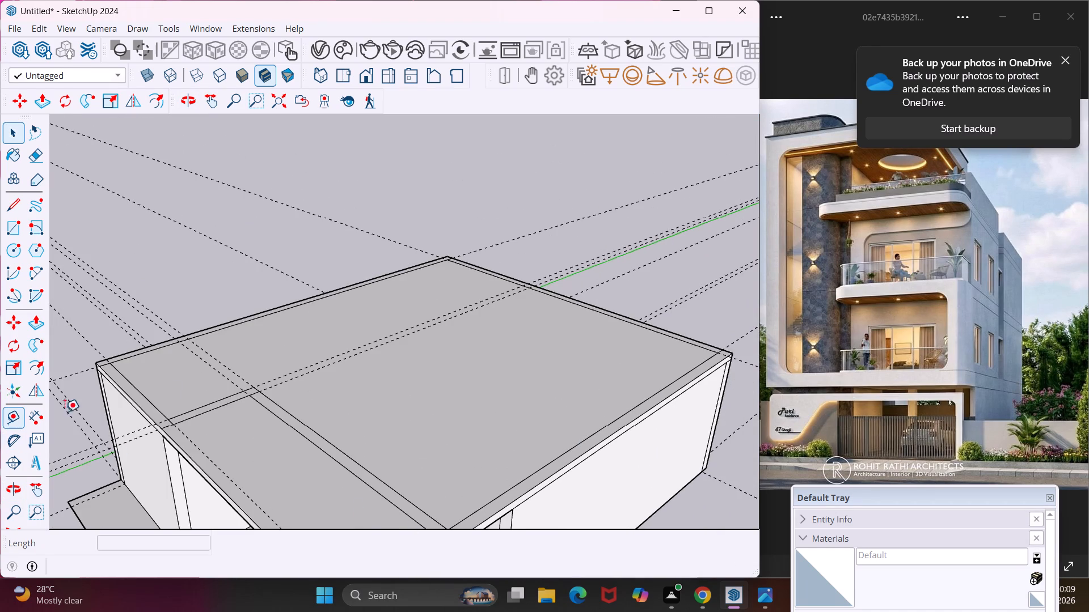
left_click(404, 496)
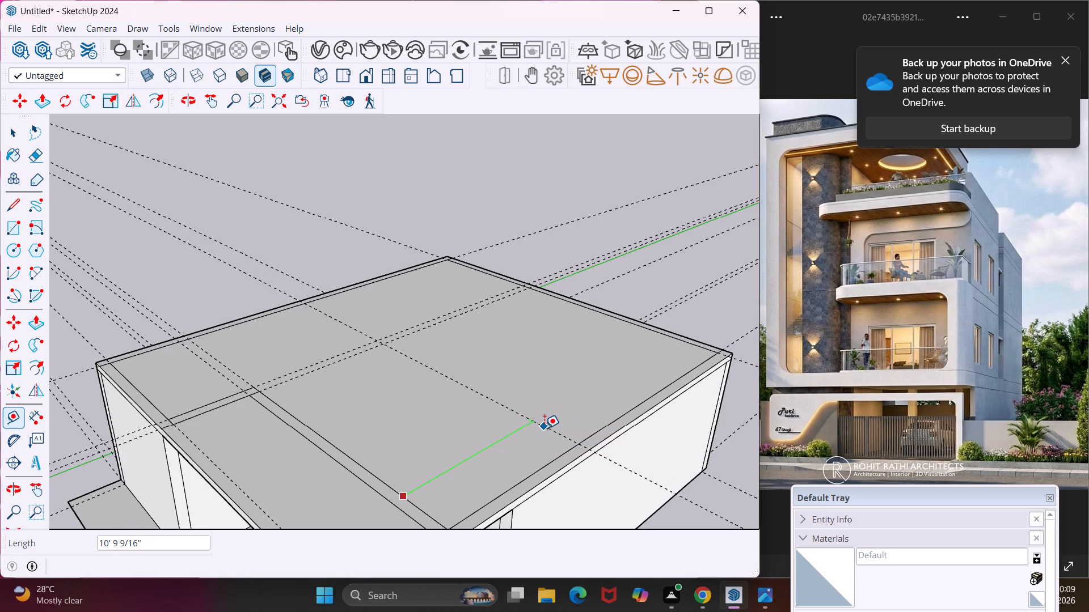
type("10'")
key("Return")
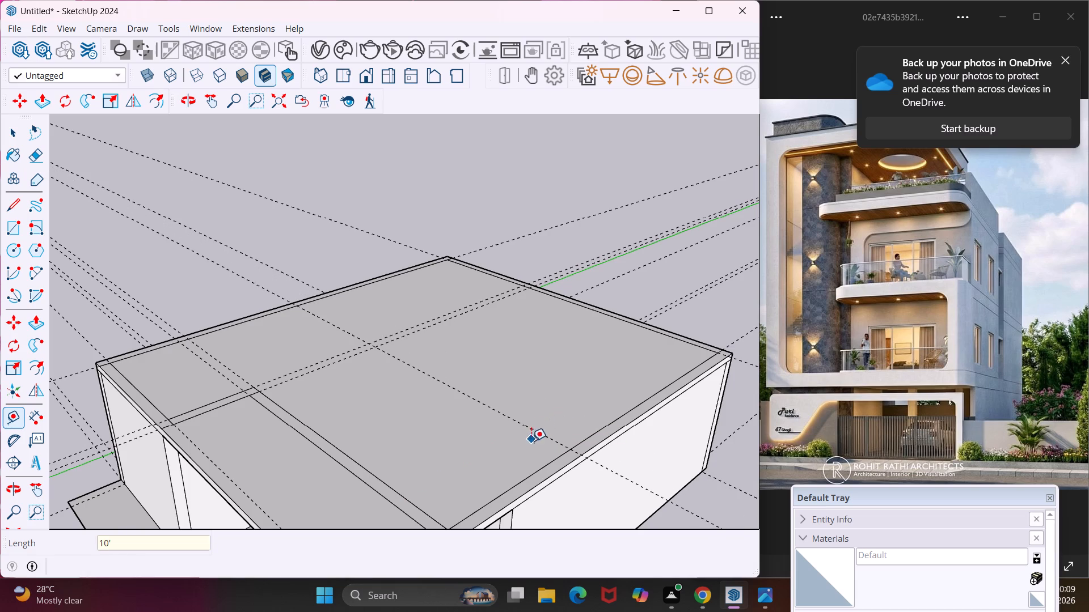
left_click(544, 437)
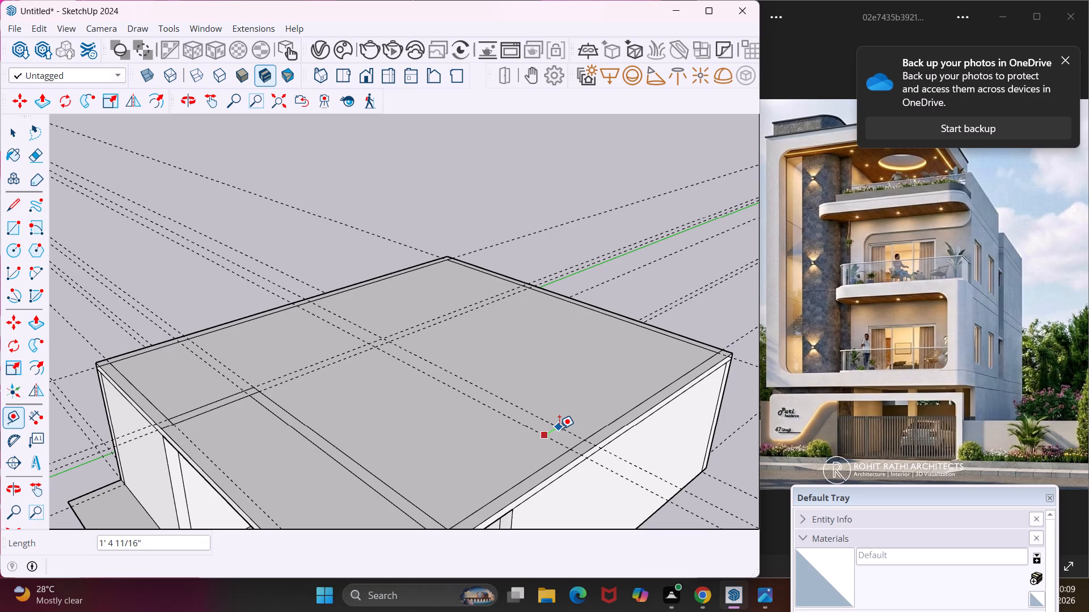
type("4'")
key("Return")
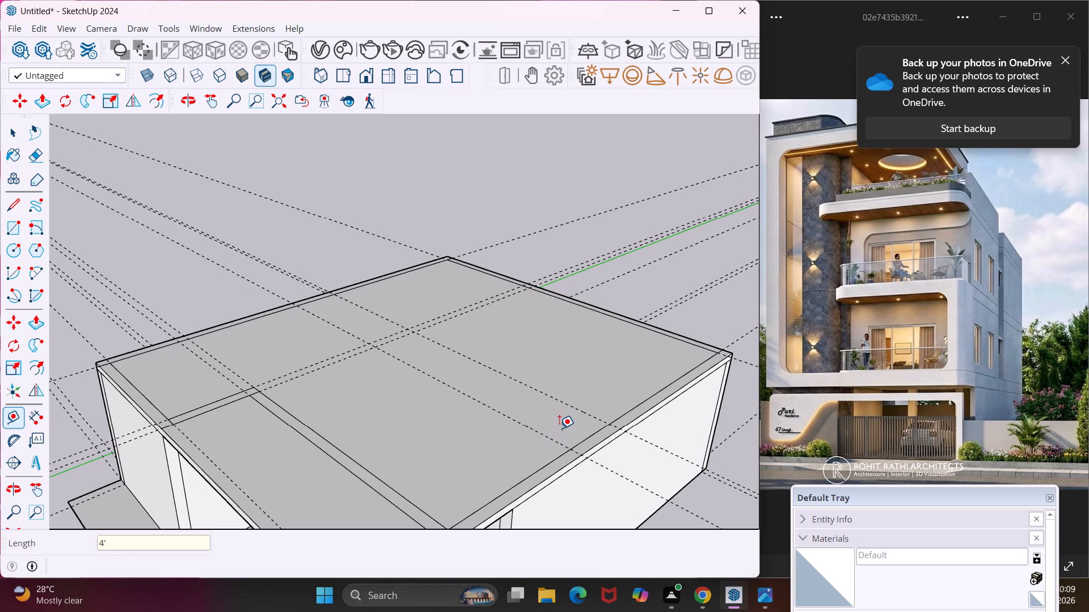
Add 9" wall-thickness guides, one in front of the 10' guide and one behind the guide 4' farther back.
left_click(556, 440)
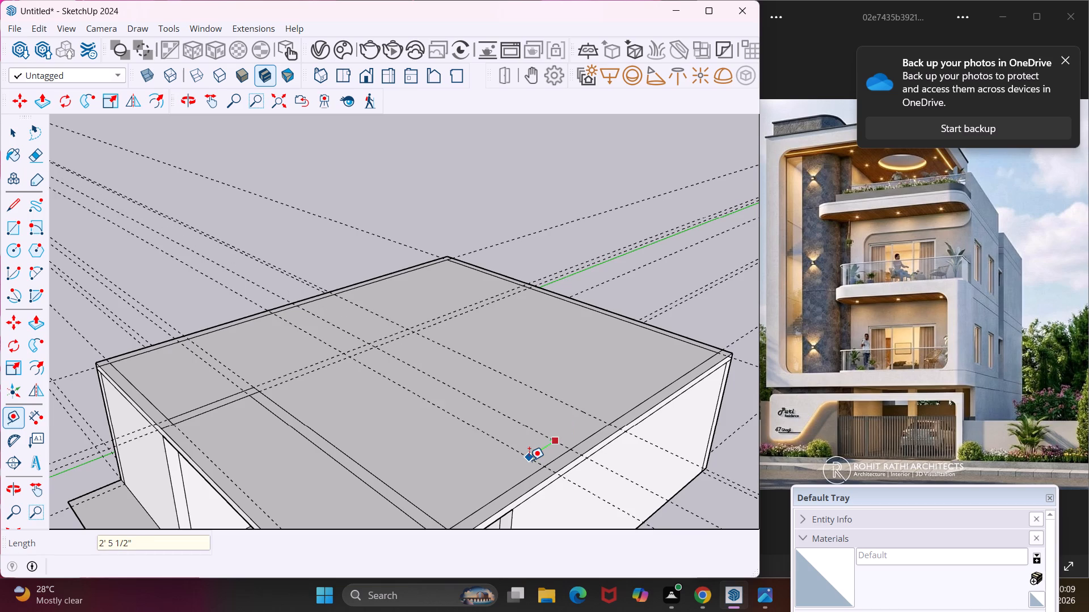
type("9\"")
key("Return")
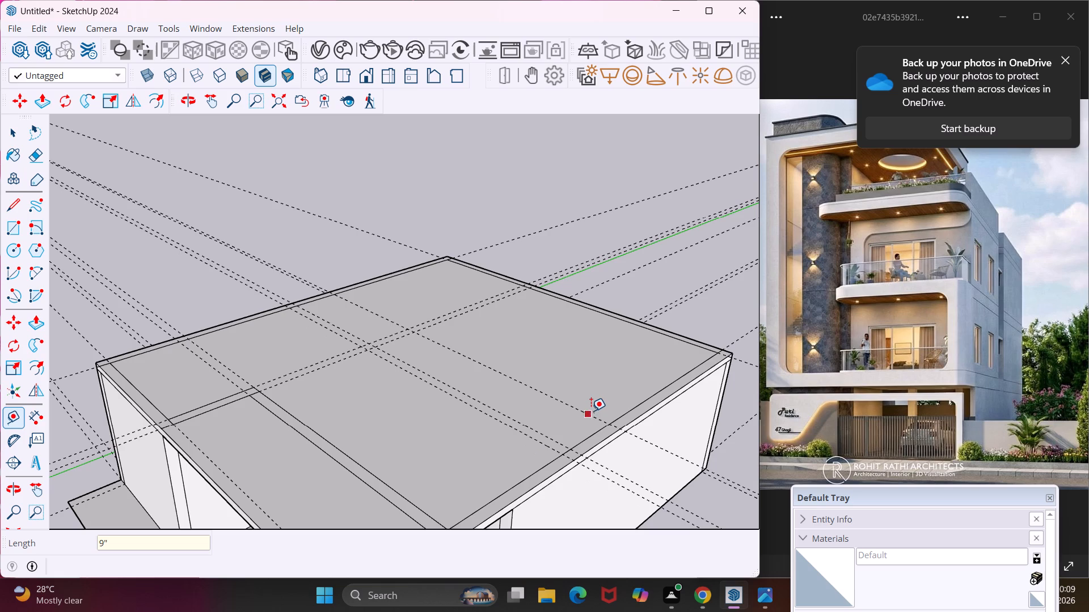
left_click(590, 414)
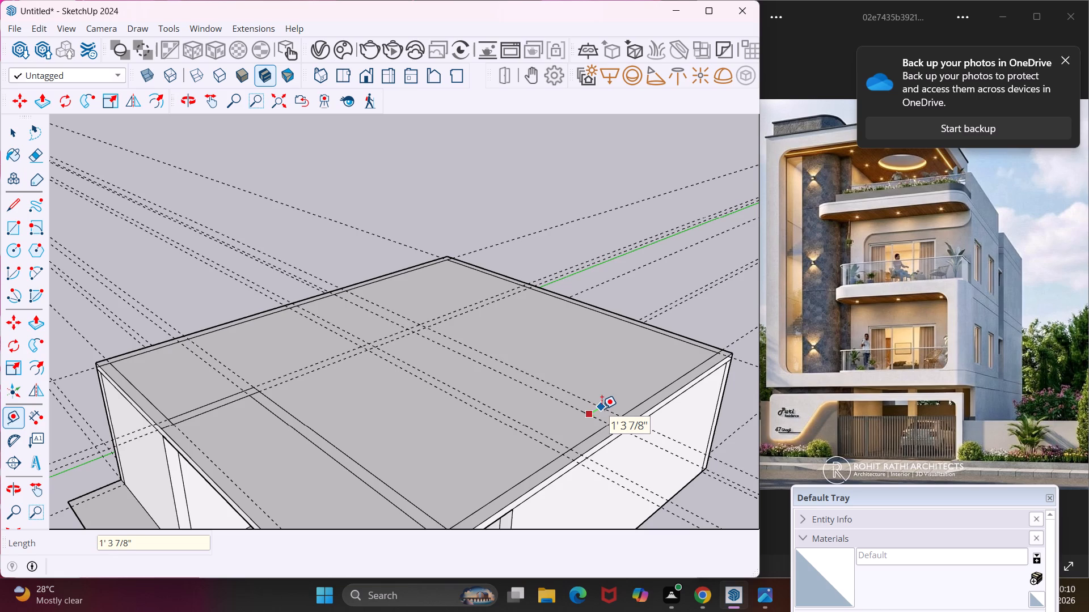
type("9\"")
key("Return")
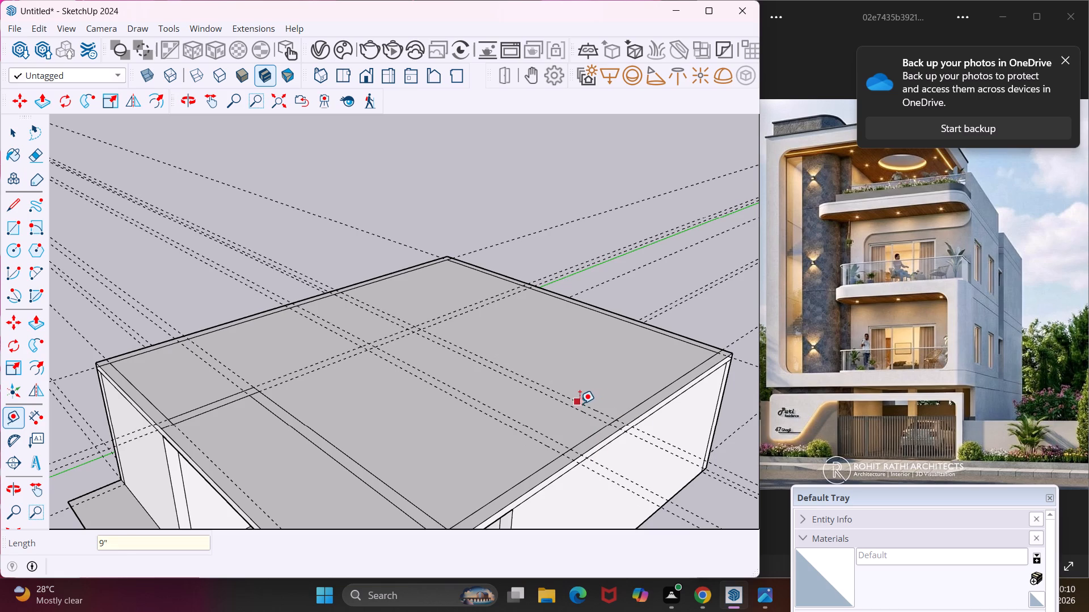
Place a guide 4' in from the right side wall's inner edge, and a second guide 9" from it toward that wall.
left_click(586, 438)
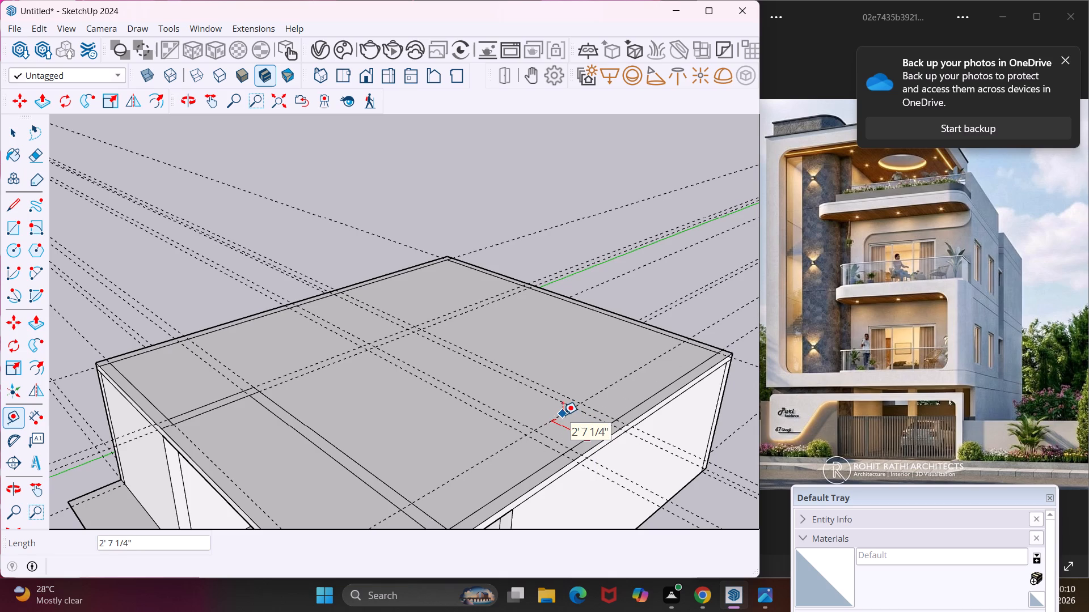
type("4'")
key("Return")
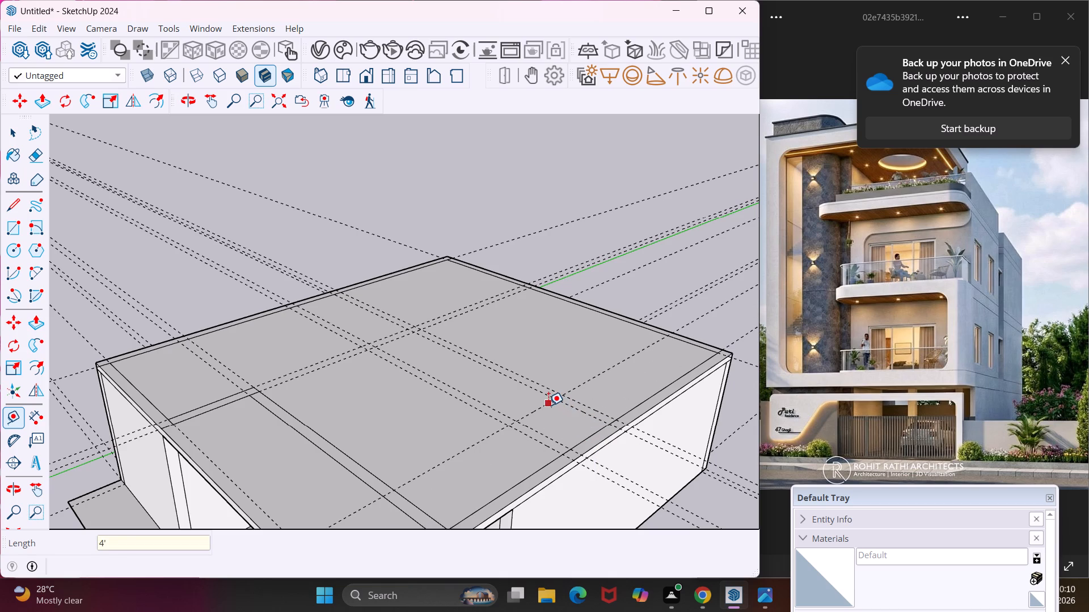
left_click(548, 405)
type("9\"")
key("Return")
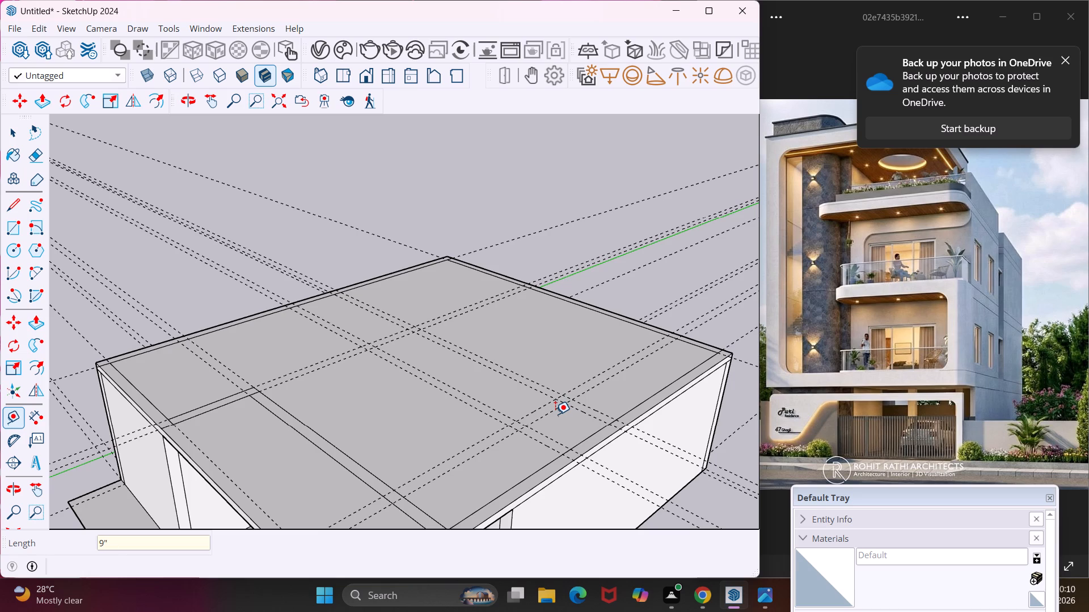
key("Escape")
key("space")
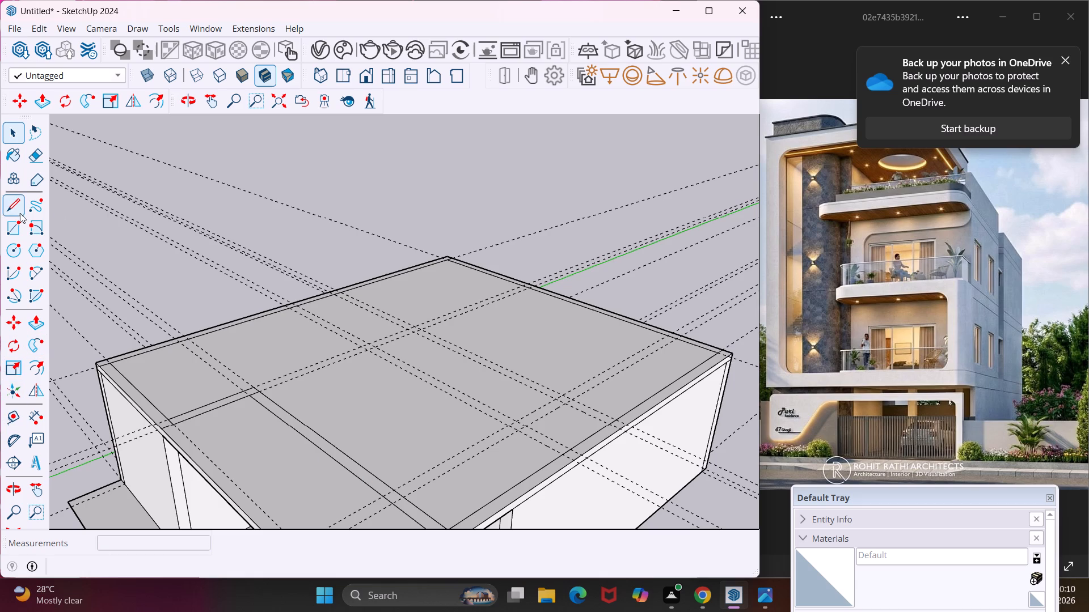
Draw a 9" by 4' wall strip between the front guide pair, from the right side wall's inner edge to the 4' guide.
left_click(10, 224)
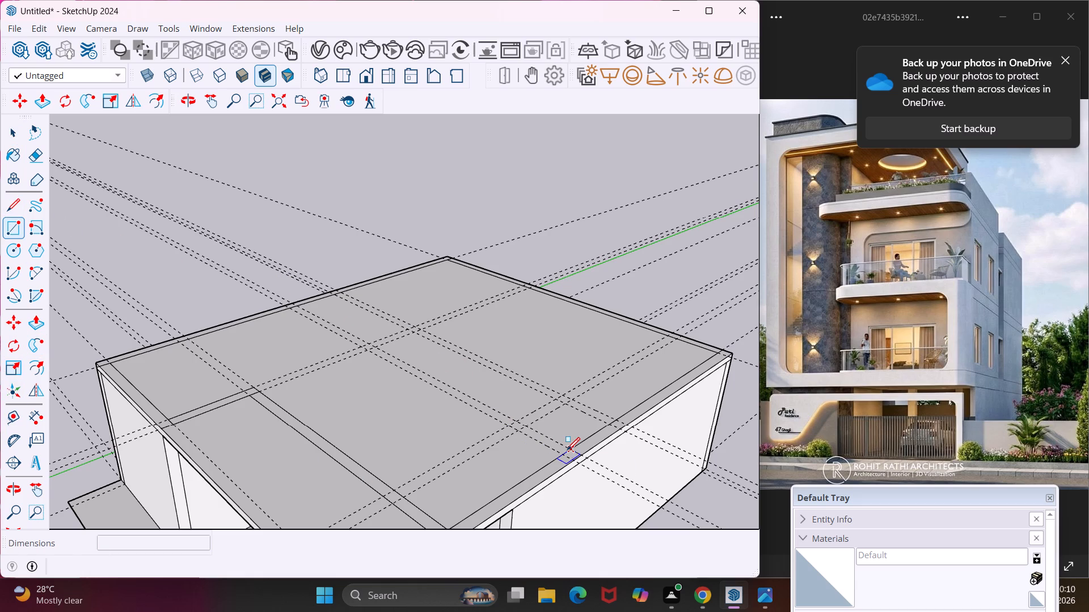
left_click(567, 450)
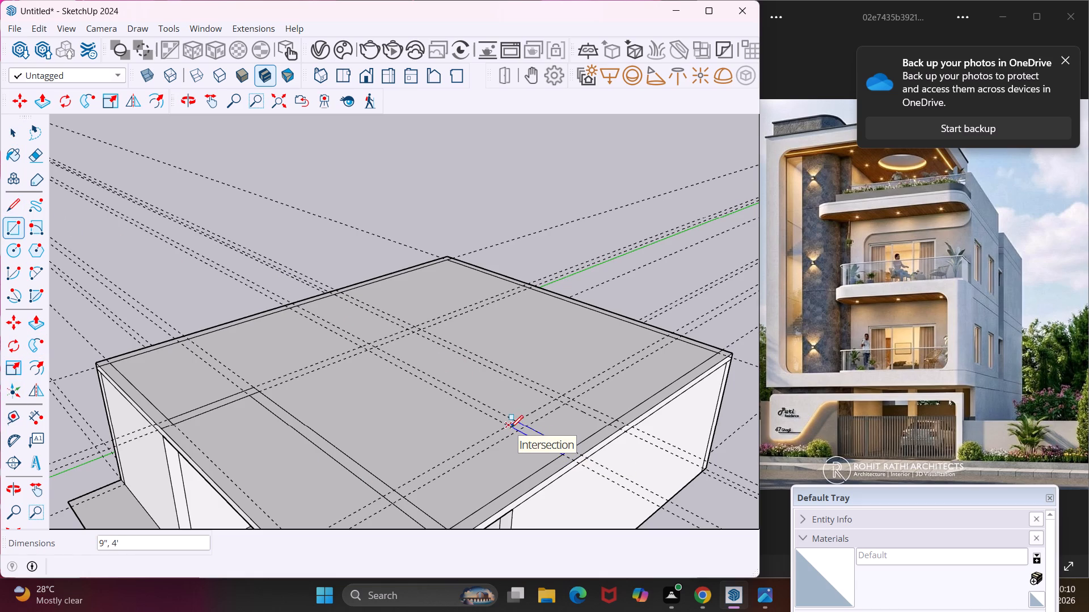
scroll(510, 428, "up", 6)
left_click(505, 423)
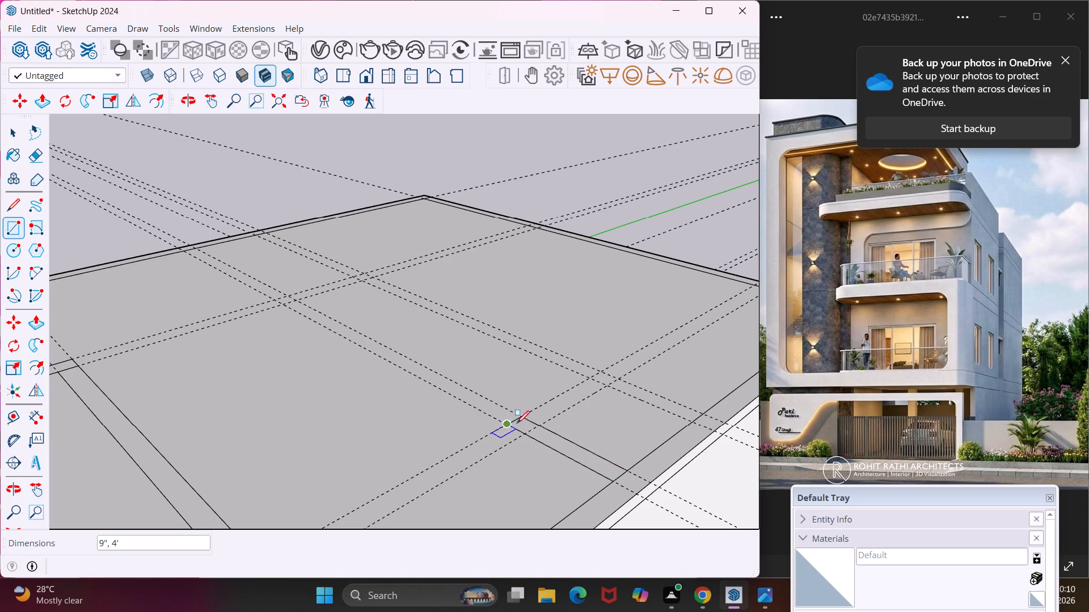
Draw a 9" by 4' 9" wall strip along the recess's back, and a 9" strip from its rear end to the side wall's inner edge.
left_click(521, 418)
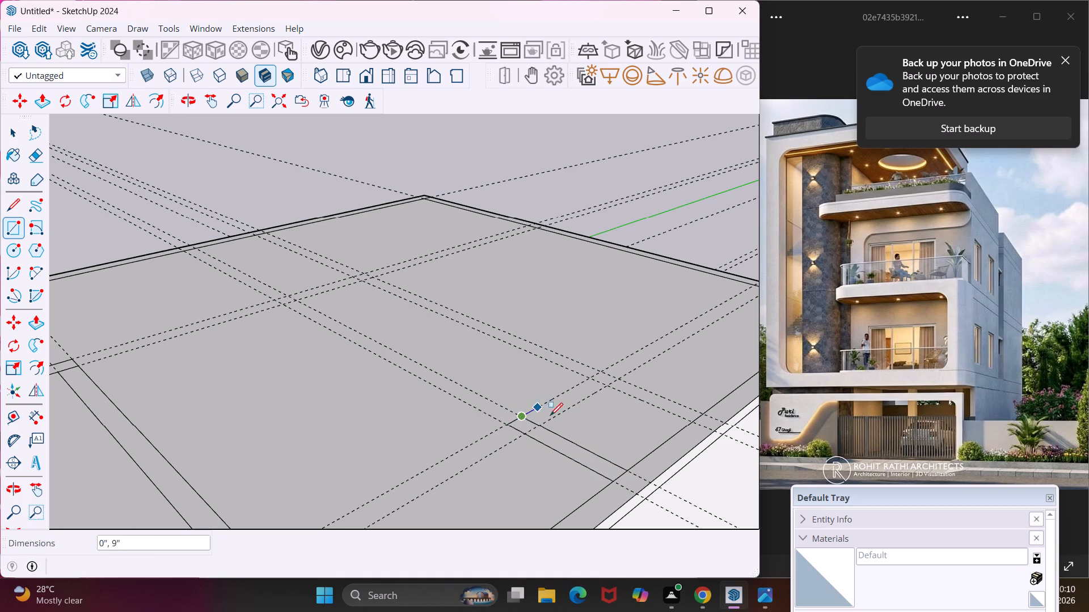
left_click(618, 379)
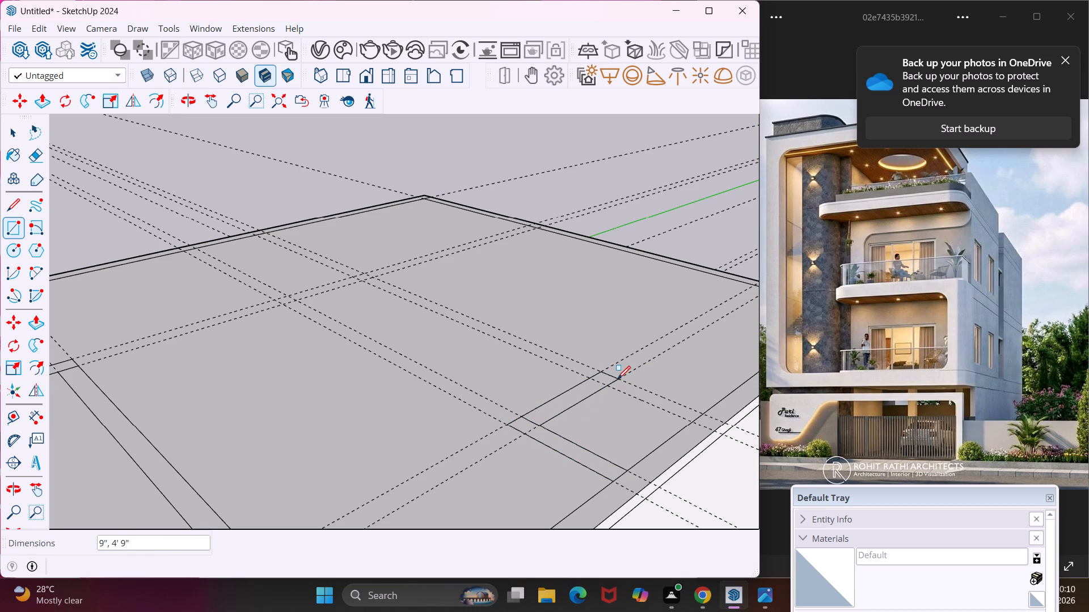
left_click(617, 379)
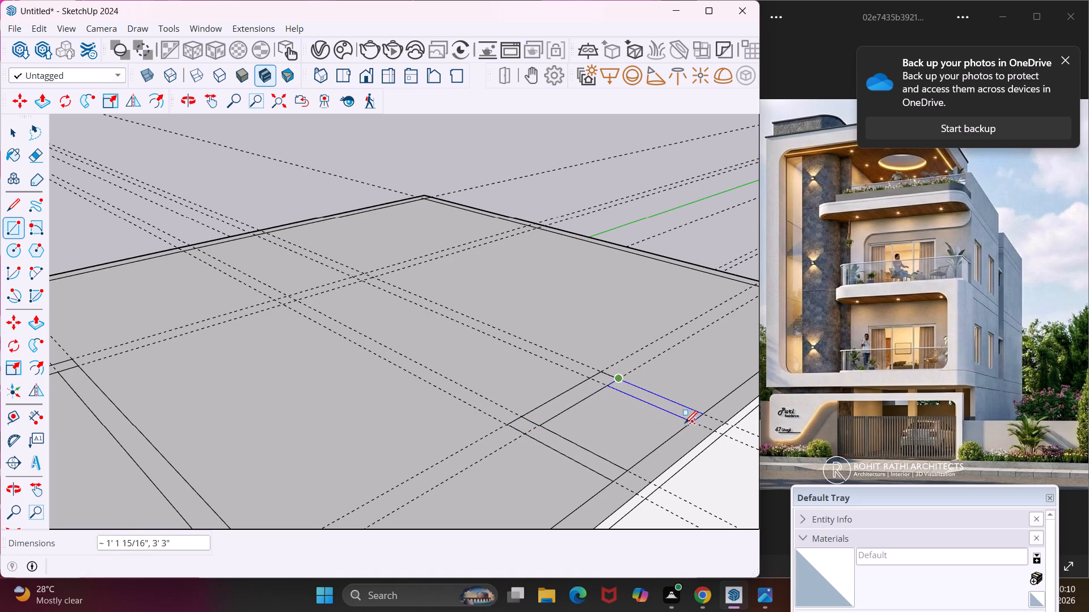
left_click(691, 422)
key("Escape")
key("space")
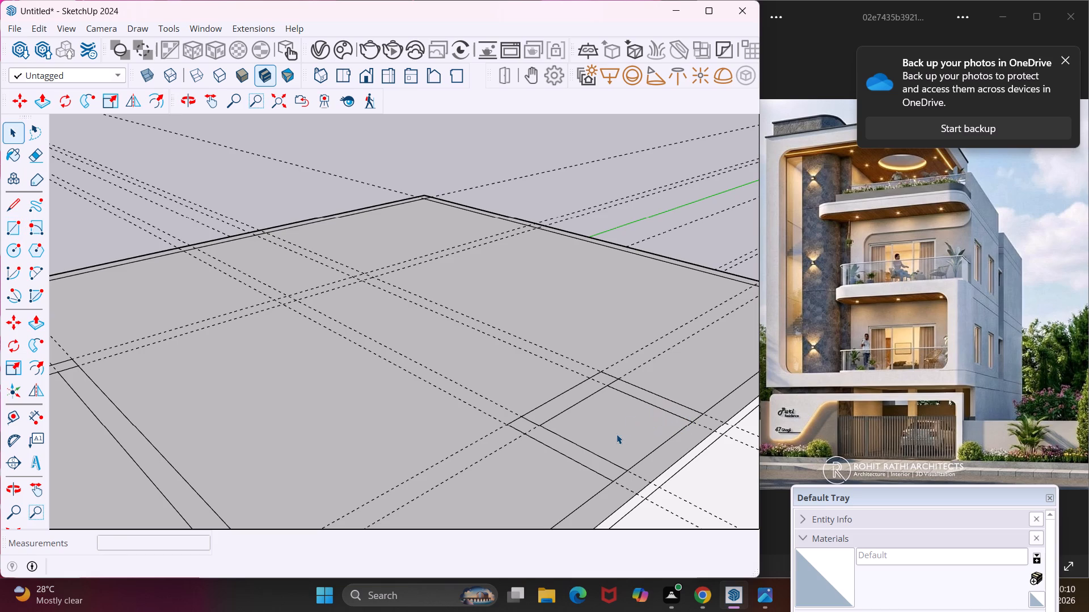
Draw a 9" line across the right side wall's thickness at the front and rear ends of the recess.
middle_click_drag(617, 435, 495, 393)
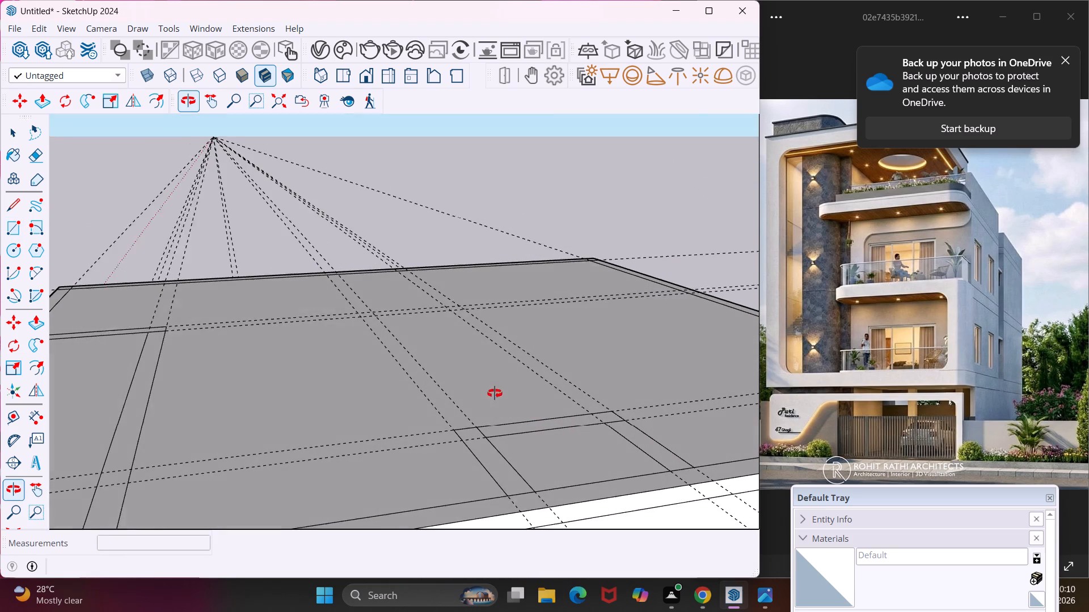
middle_click_drag(495, 393, 491, 393)
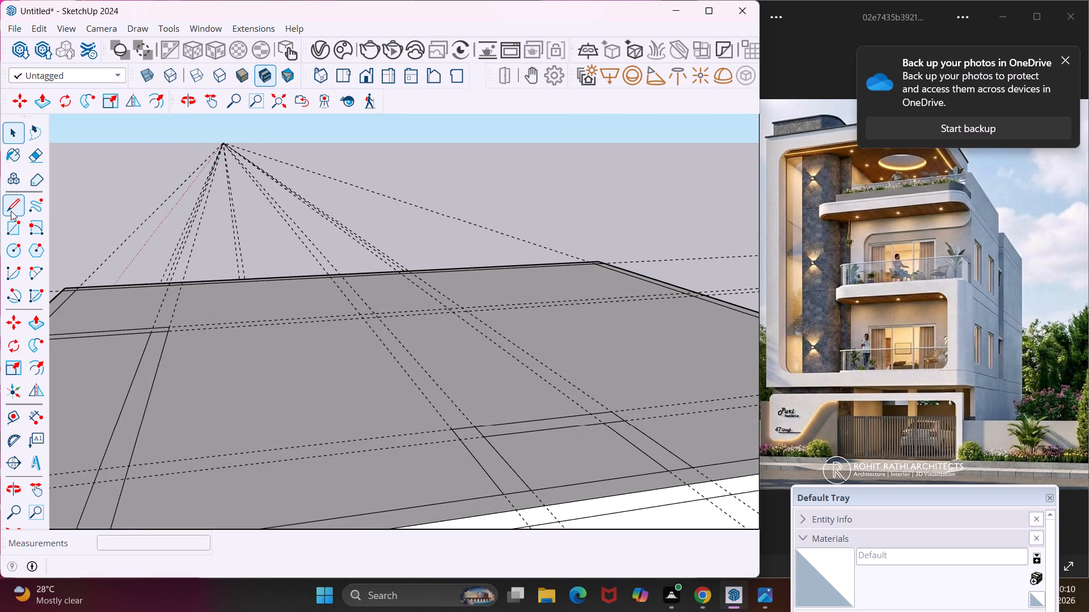
left_click(11, 211)
left_click(534, 490)
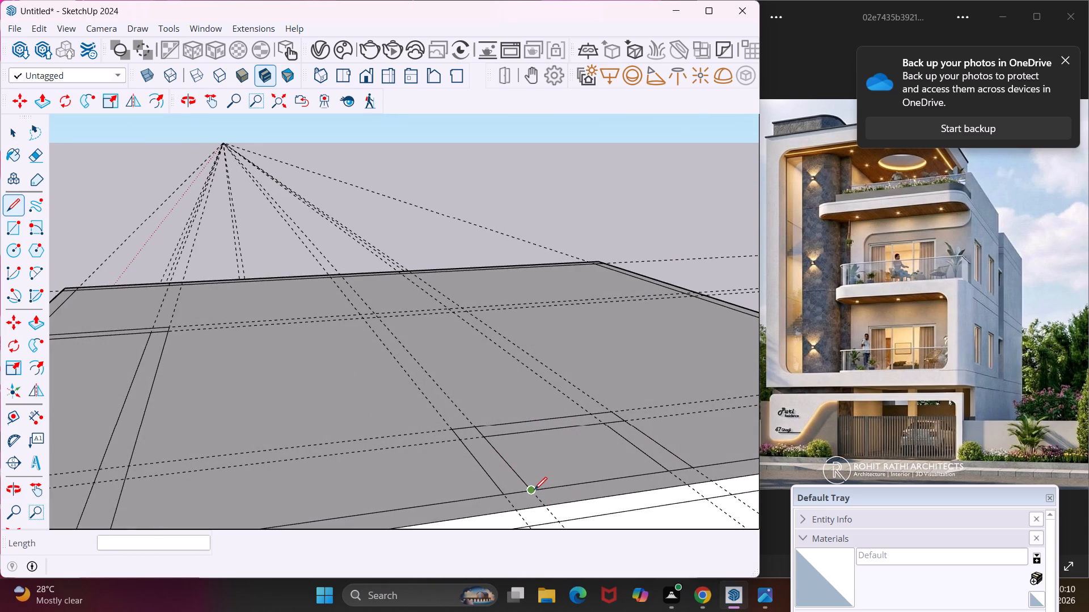
left_click(544, 508)
left_click(673, 470)
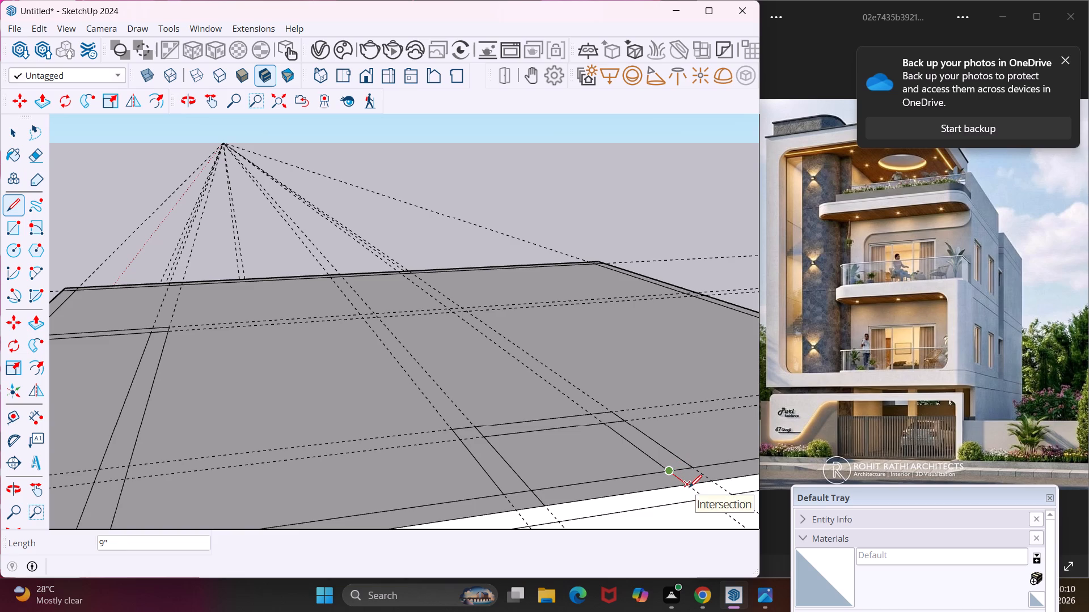
left_click(689, 487)
key("Escape")
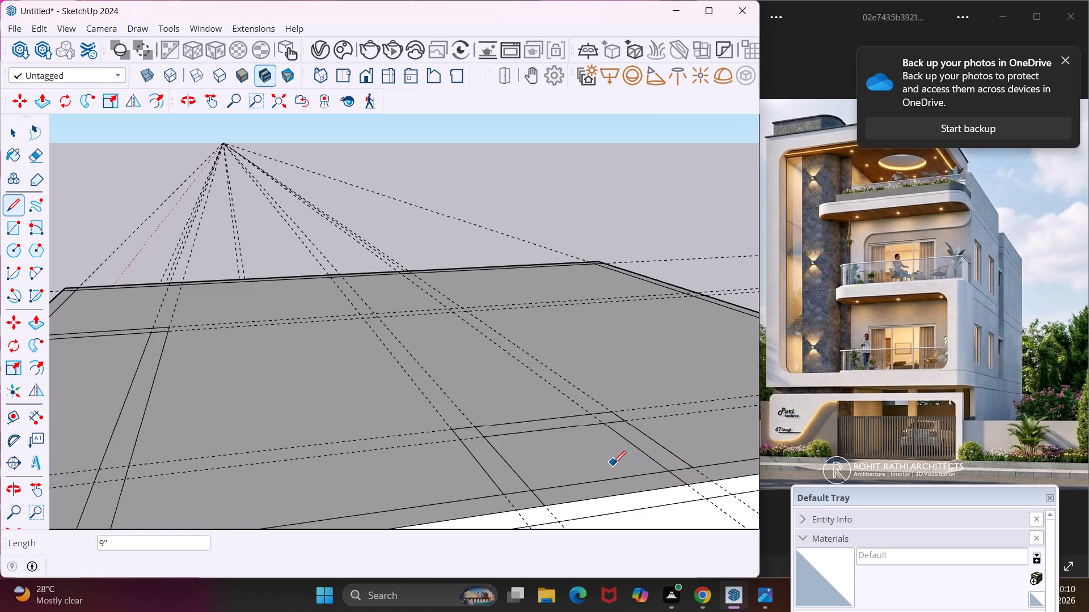
key("space")
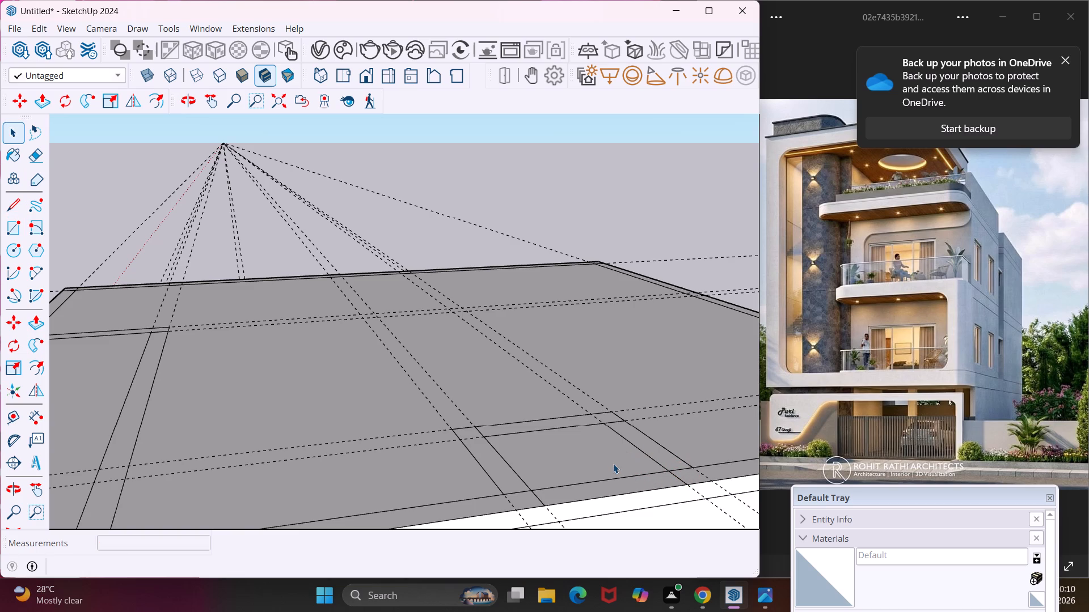
Erase the right side wall's inner edge line across the recess opening.
key("e")
left_click(608, 481)
middle_click_drag(608, 481, 718, 491)
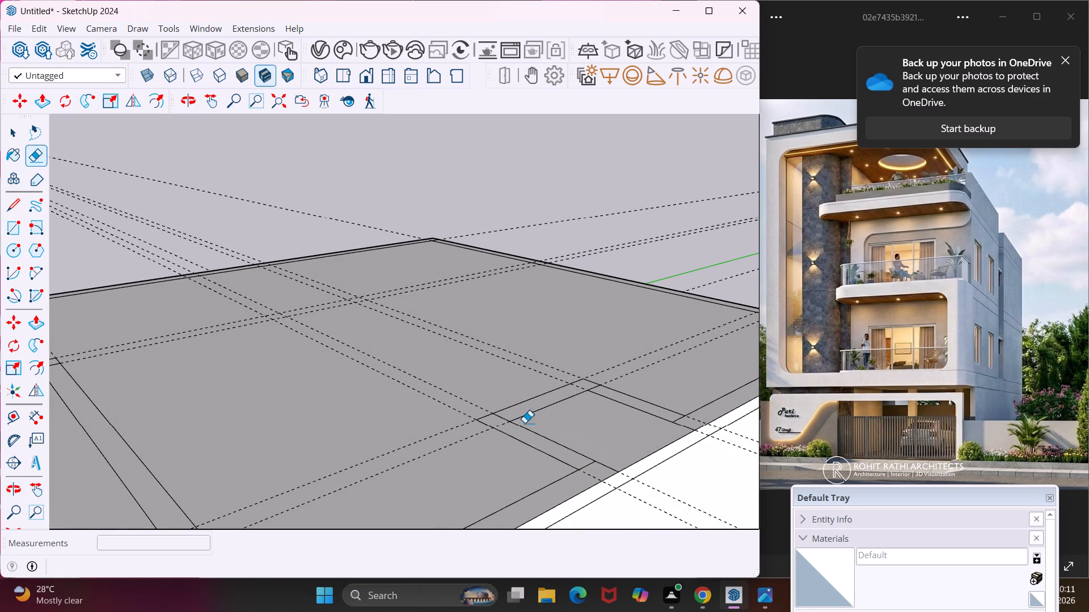
key("Escape")
key("space")
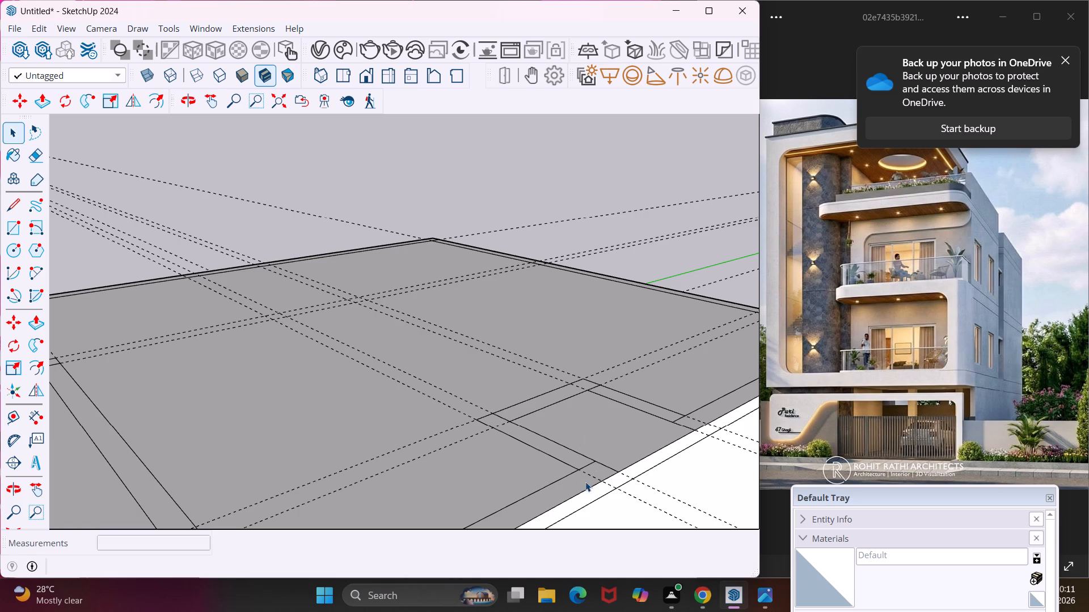
Push/Pull the right side wall section in front of the recess and the adjoining balcony wall strip up 10'.
left_click(573, 486)
key("p")
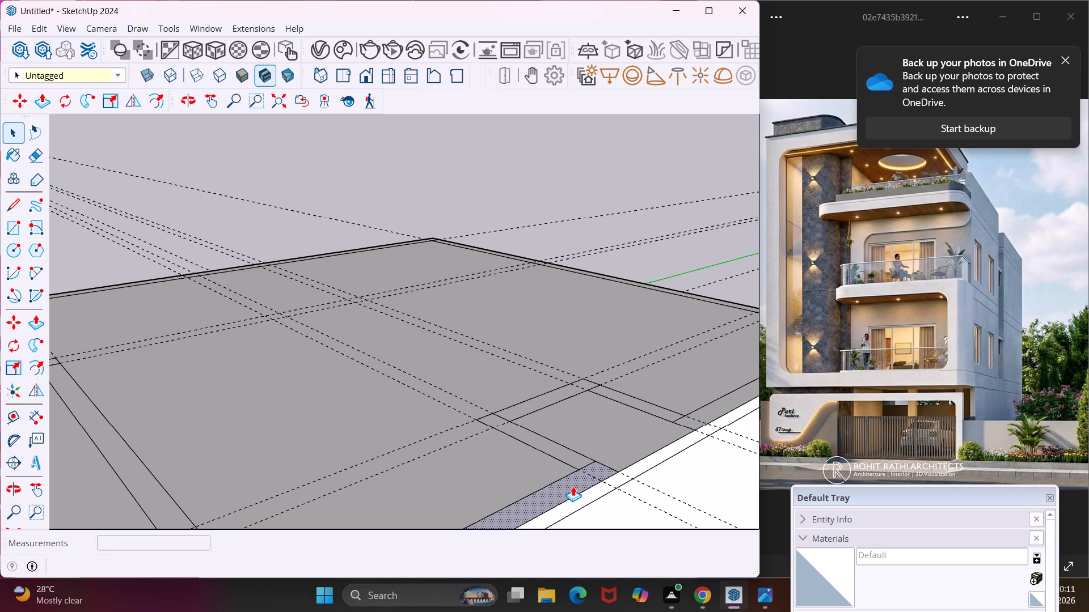
left_click(573, 483)
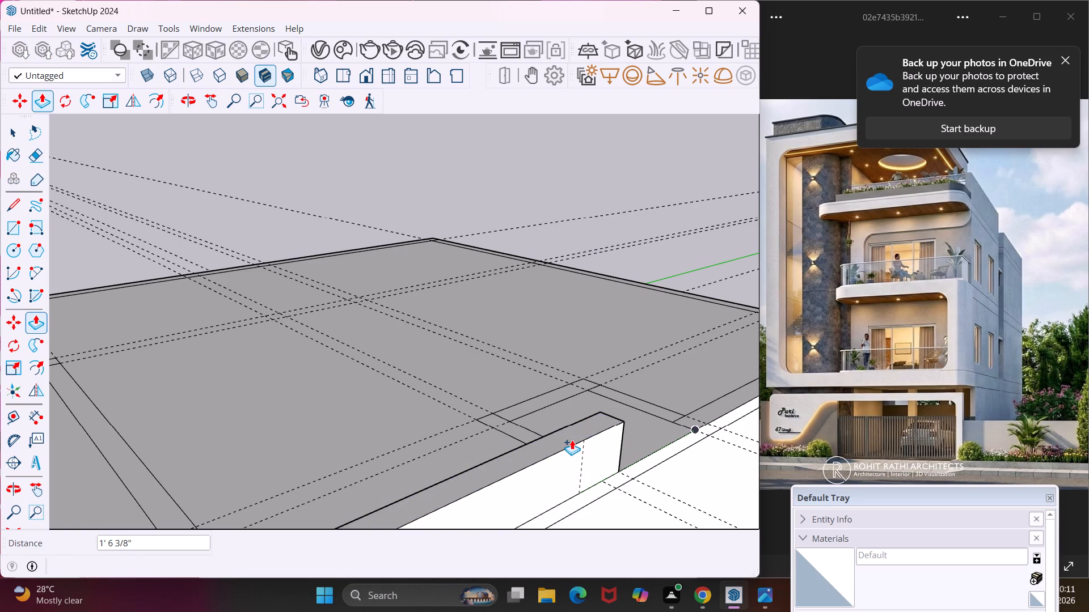
type("10'")
key("Return")
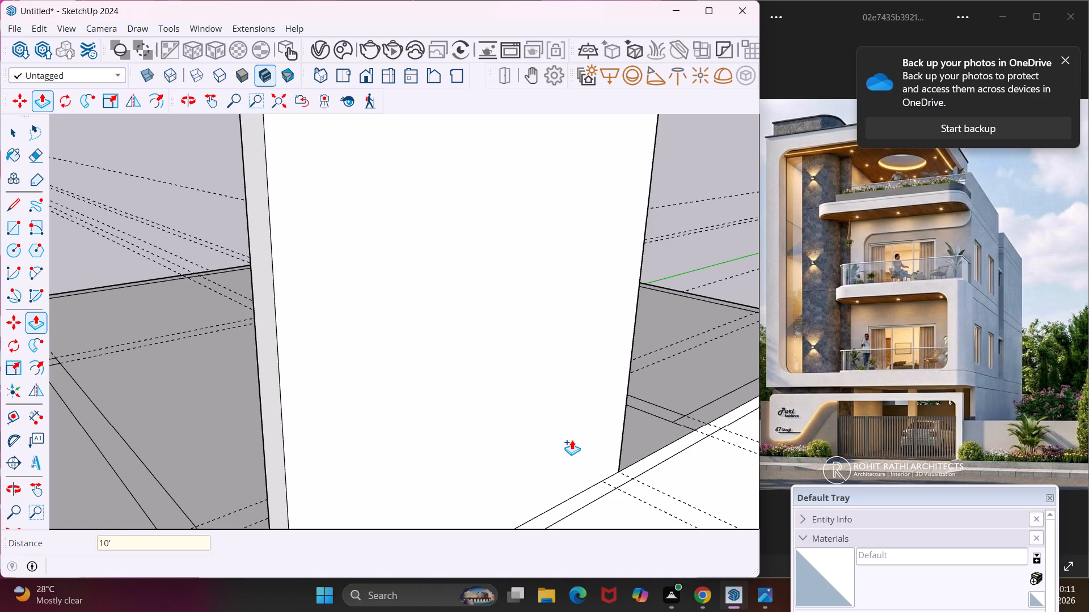
scroll(573, 438, "down", 7)
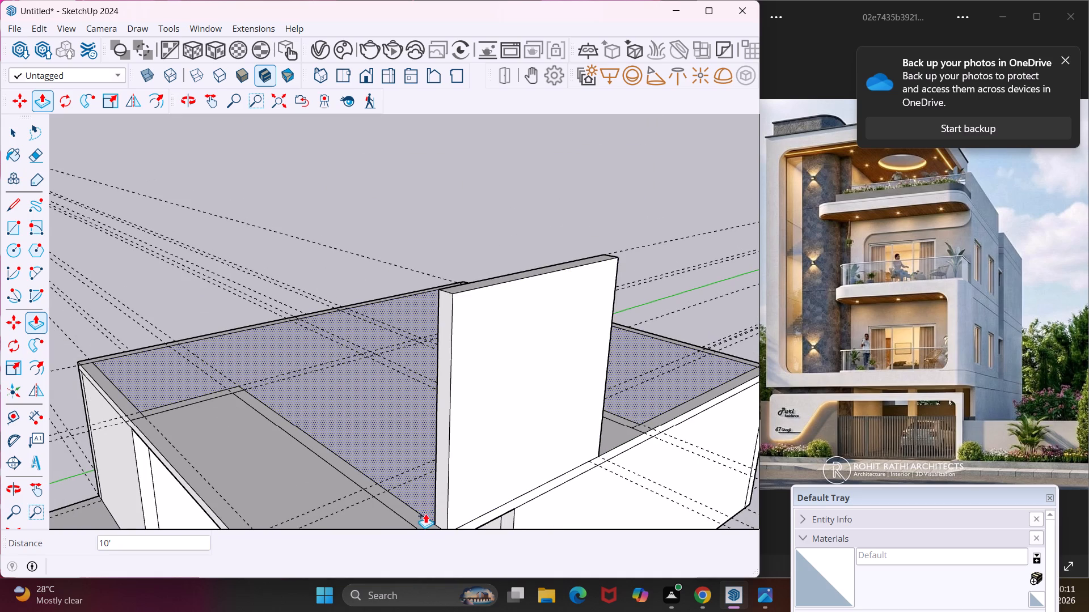
left_click(419, 515)
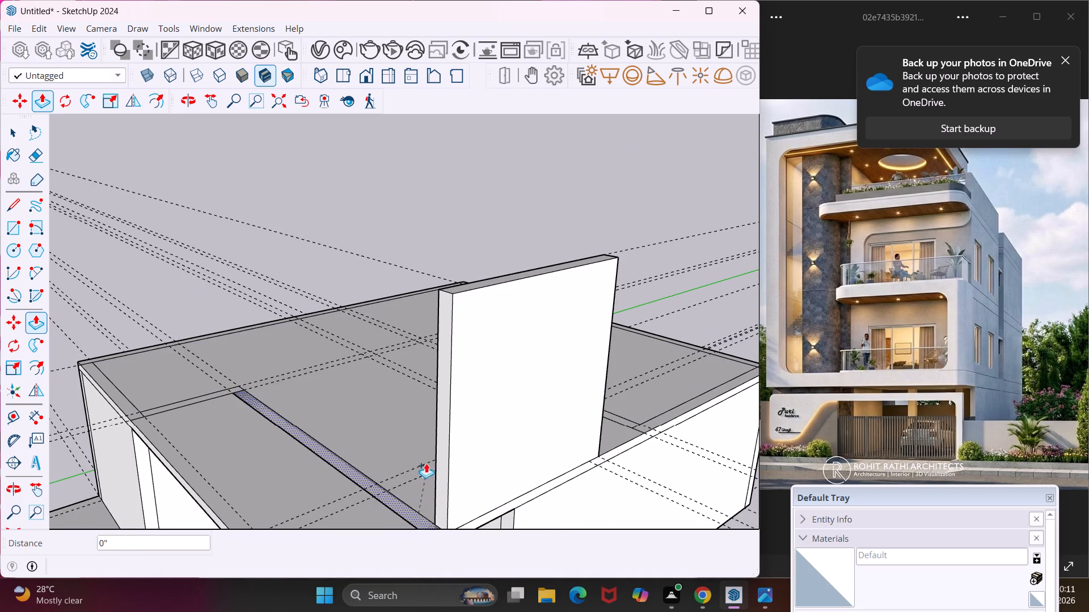
left_click(453, 290)
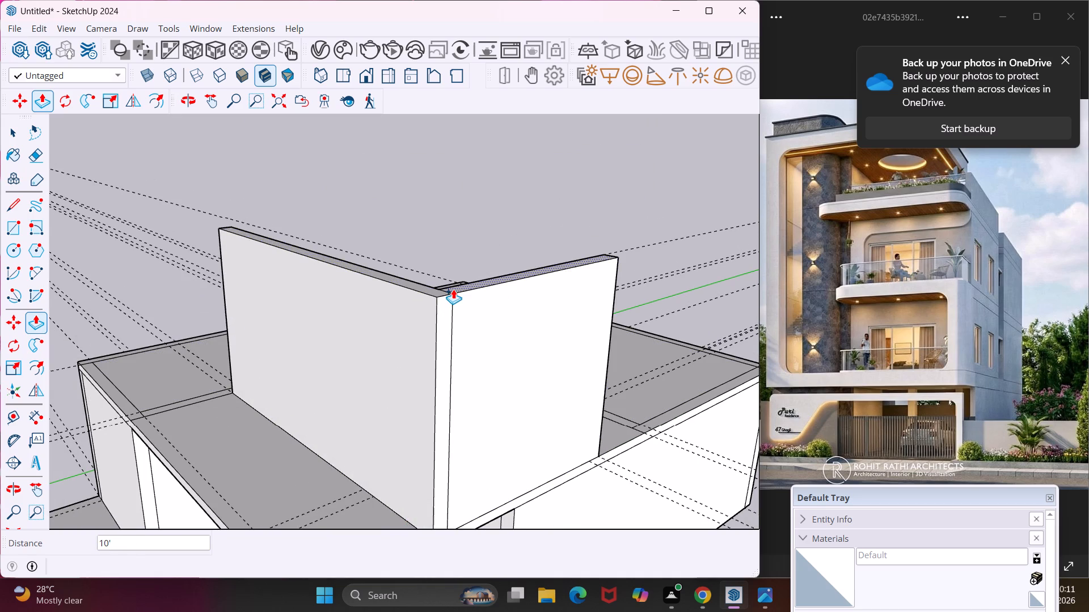
Push/Pull the return wall strip at the balcony's left end and the adjoining front wall strip up 10'.
scroll(216, 386, "up", 9)
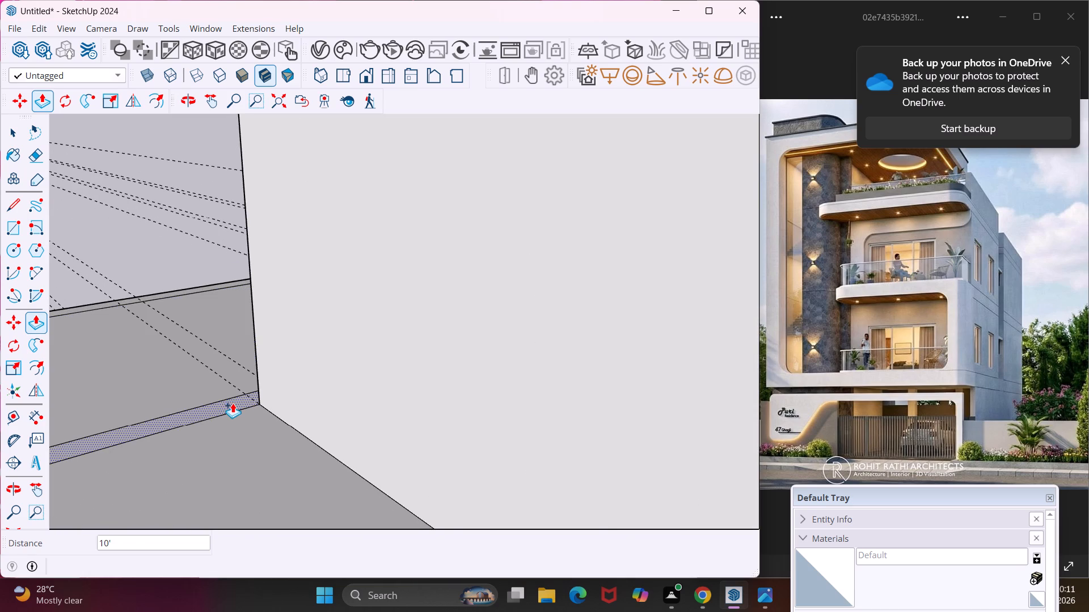
left_click(233, 403)
scroll(222, 352, "down", 10)
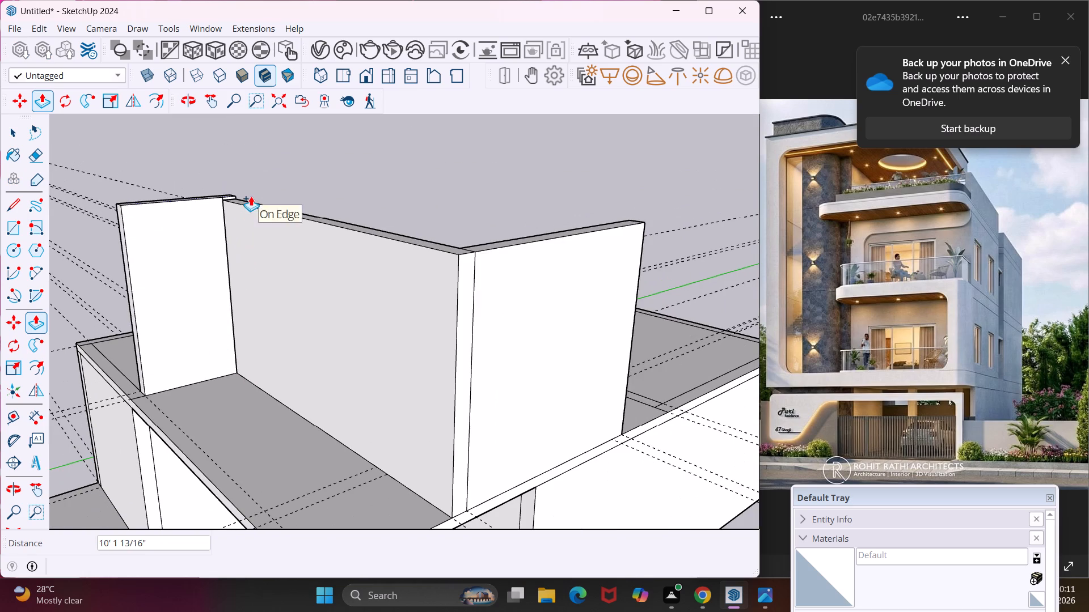
left_click(251, 199)
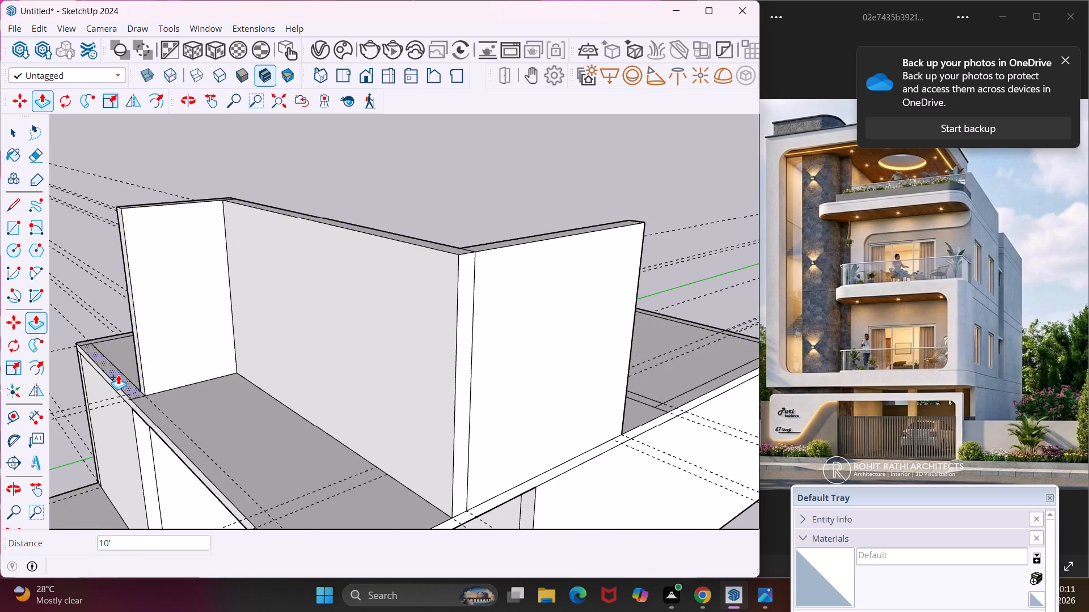
scroll(118, 375, "up", 2)
left_click(118, 375)
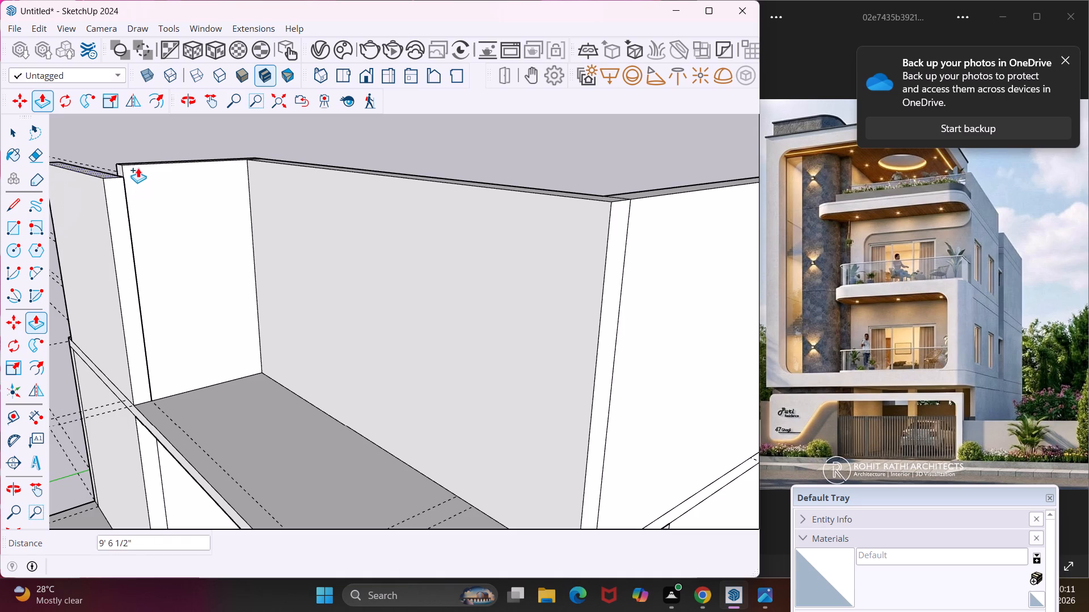
left_click(137, 164)
Push/Pull the recess's front wall strip up 10' to match the adjoining side wall's top.
scroll(179, 182, "down", 10)
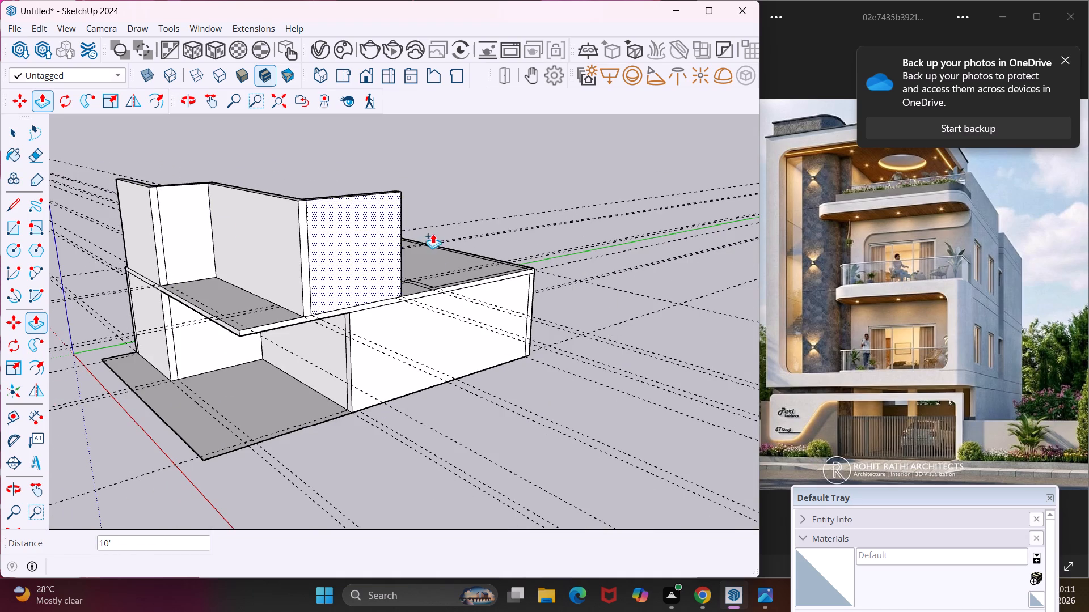
middle_click_drag(449, 276, 116, 393)
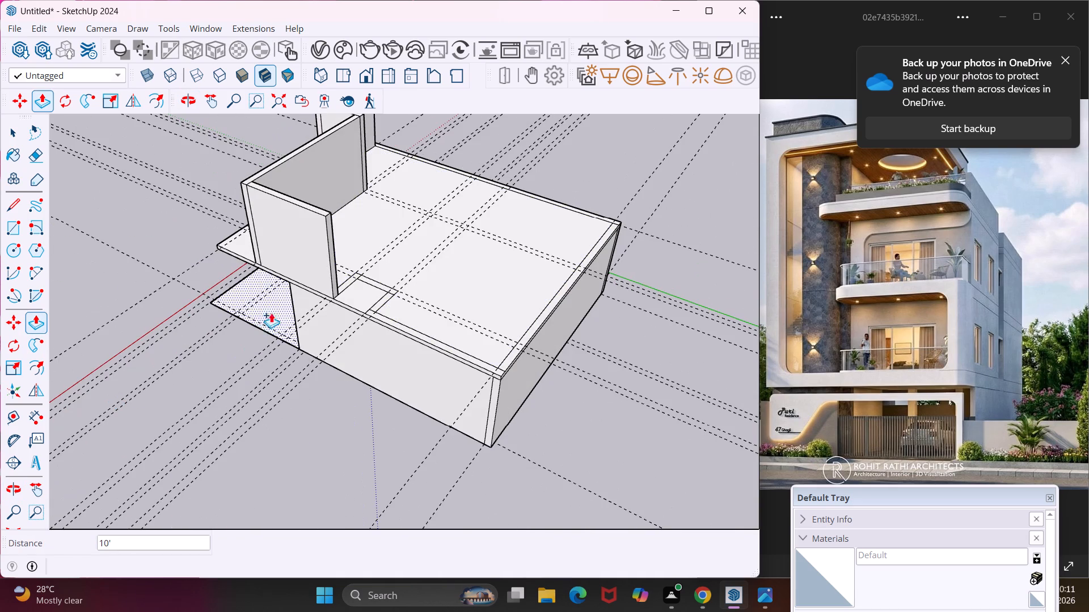
scroll(342, 280, "up", 14)
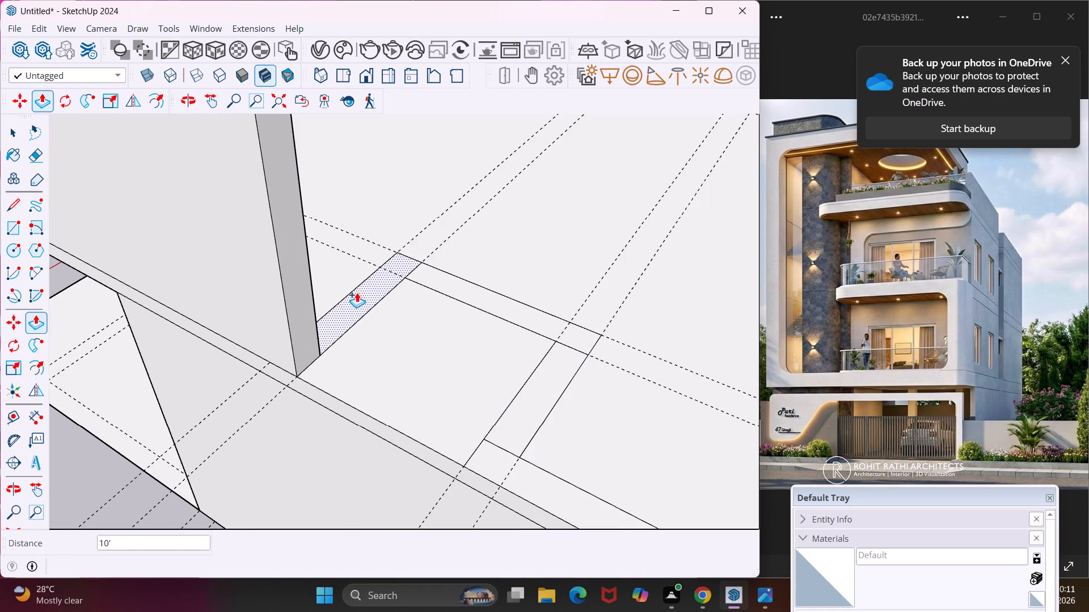
left_click(357, 292)
scroll(314, 283, "down", 13)
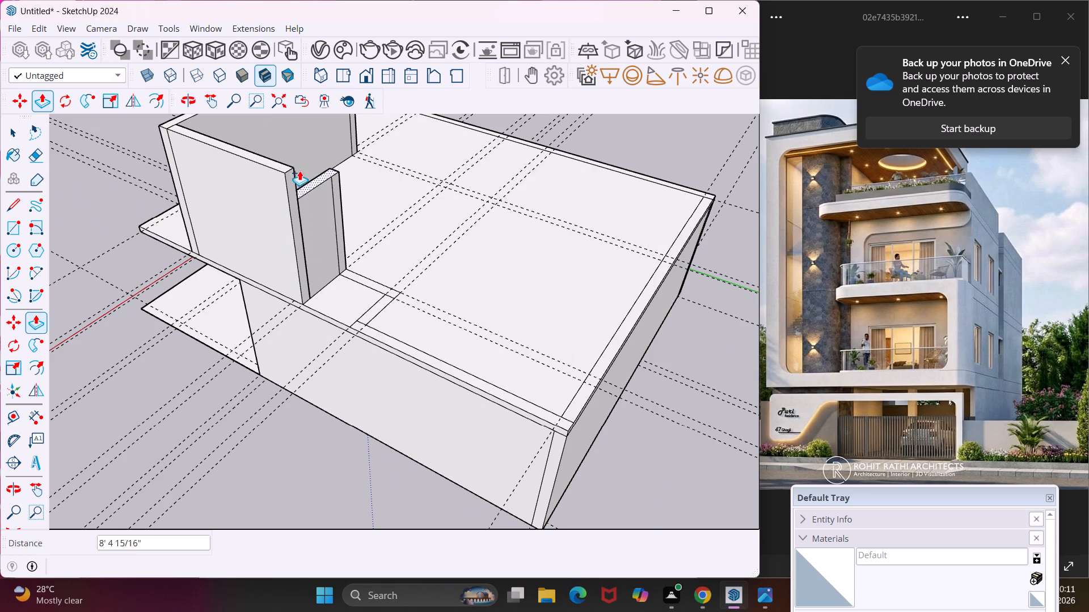
left_click(288, 165)
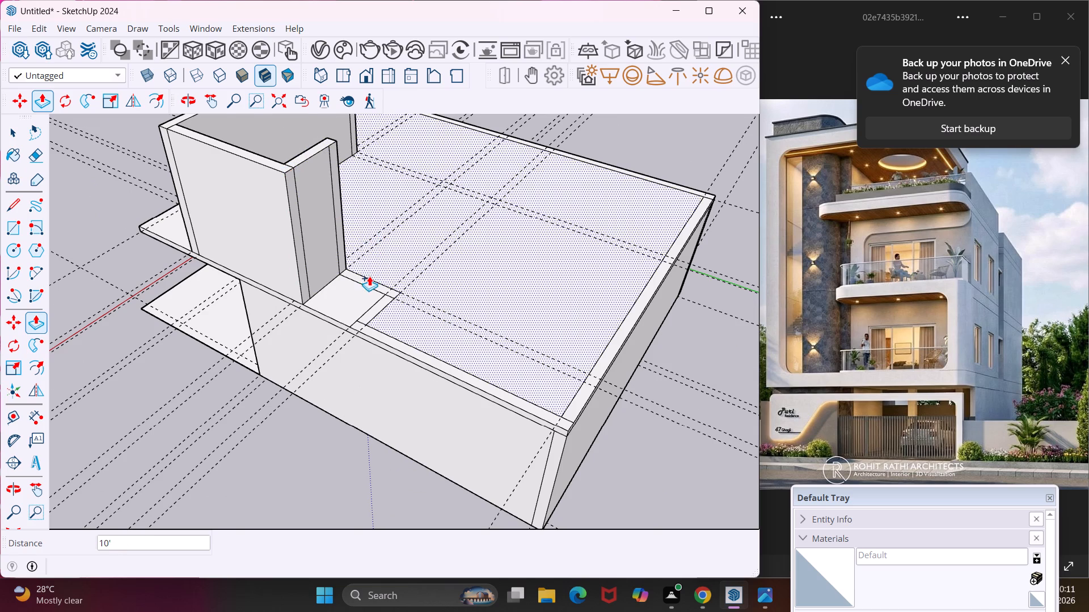
Push/Pull the wall strip along the recess's back up 10', level with the neighbouring walls.
scroll(369, 276, "up", 8)
left_click(370, 290)
scroll(330, 265, "down", 5)
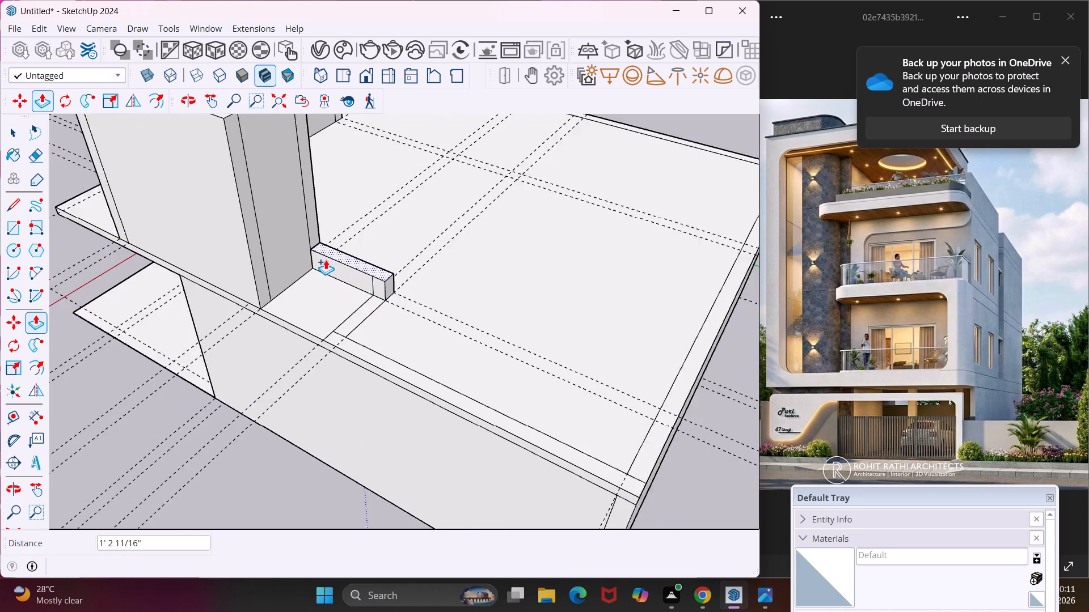
scroll(326, 260, "down", 7)
left_click(303, 165)
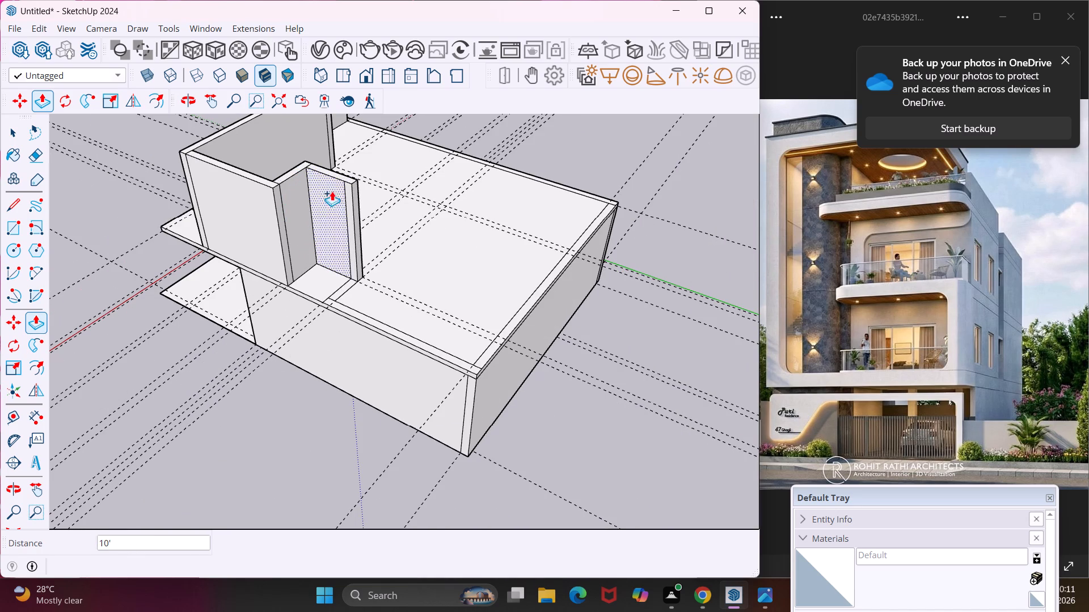
Push/Pull the recess's rear wall strip up 10', level with the recess's back wall.
scroll(337, 290, "up", 8)
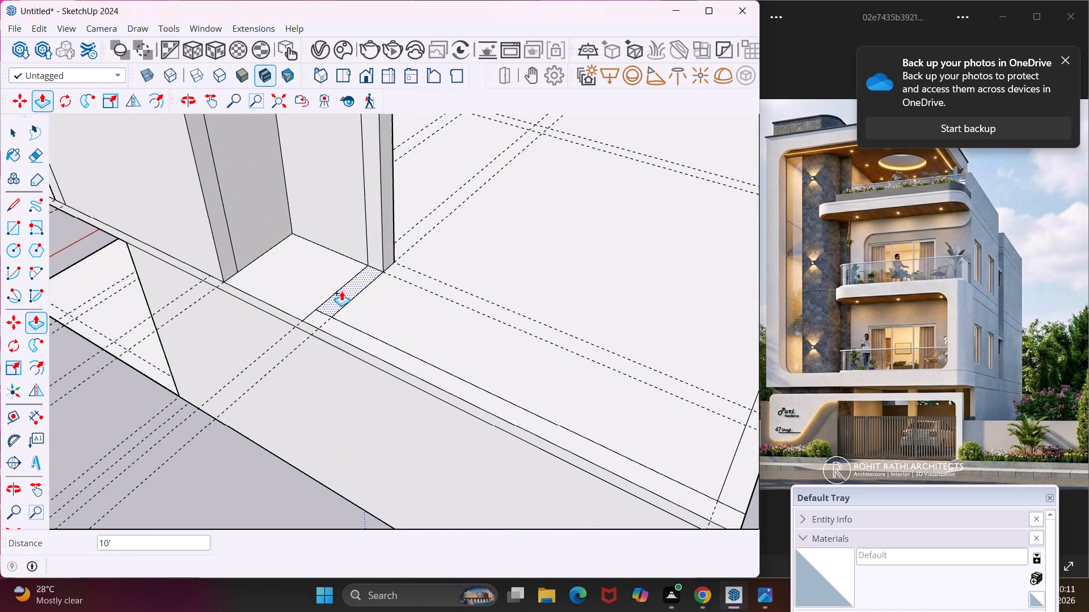
left_click(341, 291)
scroll(372, 184, "down", 13)
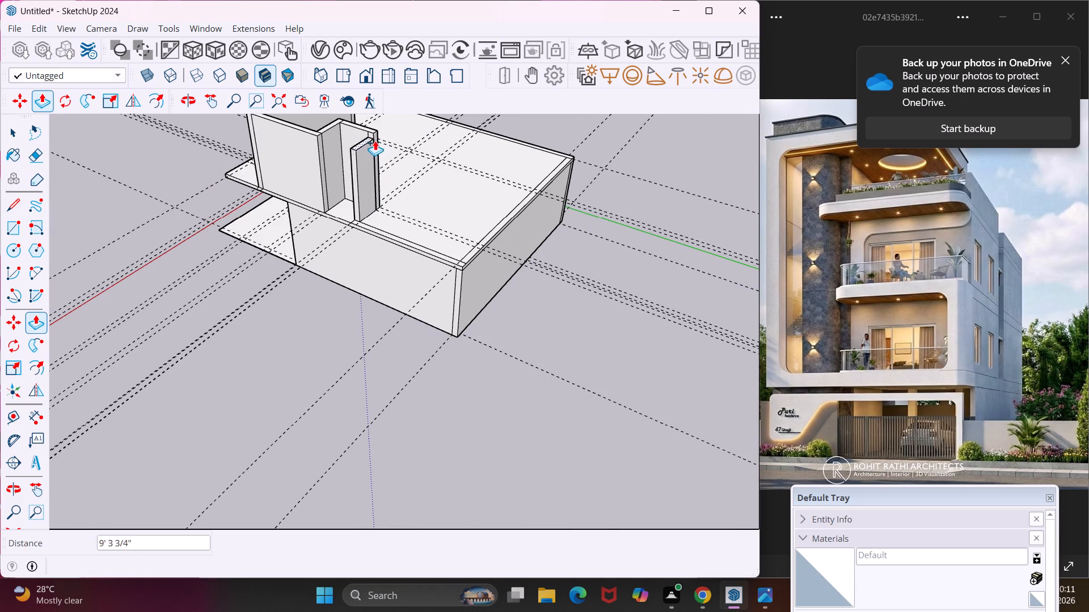
left_click(377, 134)
Push/Pull the side wall strip running from the recess to the building's rear corner up 10'.
scroll(362, 220, "up", 9)
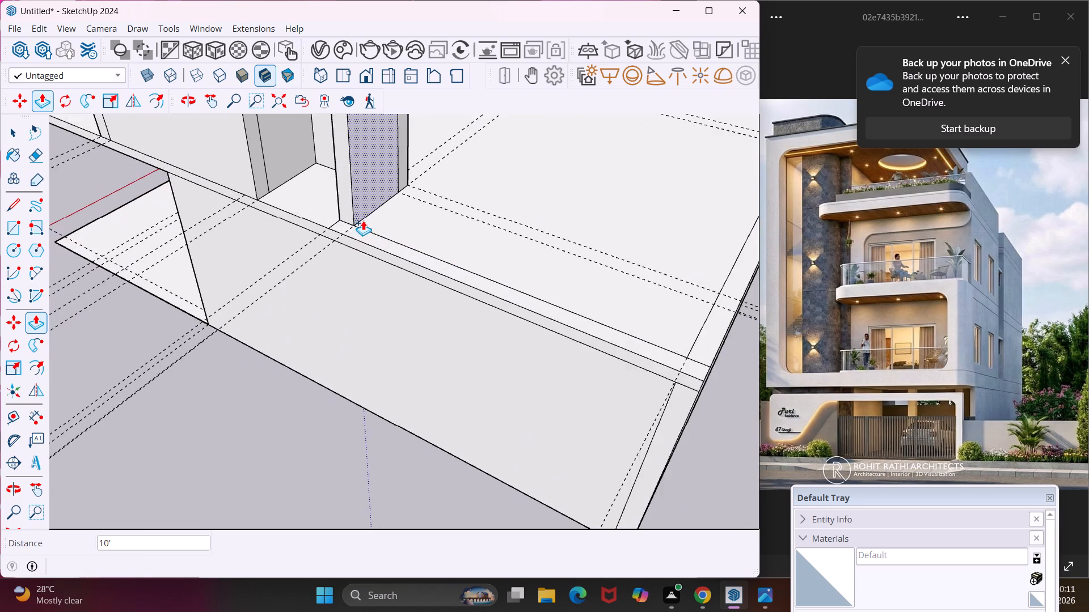
scroll(363, 220, "up", 4)
left_click(357, 236)
scroll(336, 212, "down", 4)
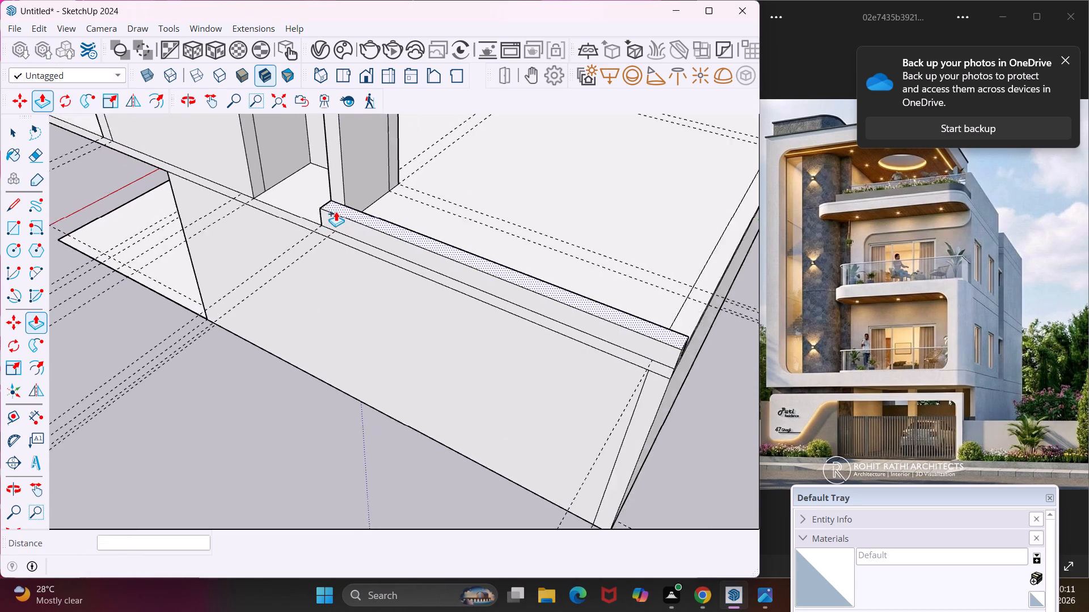
scroll(336, 211, "down", 11)
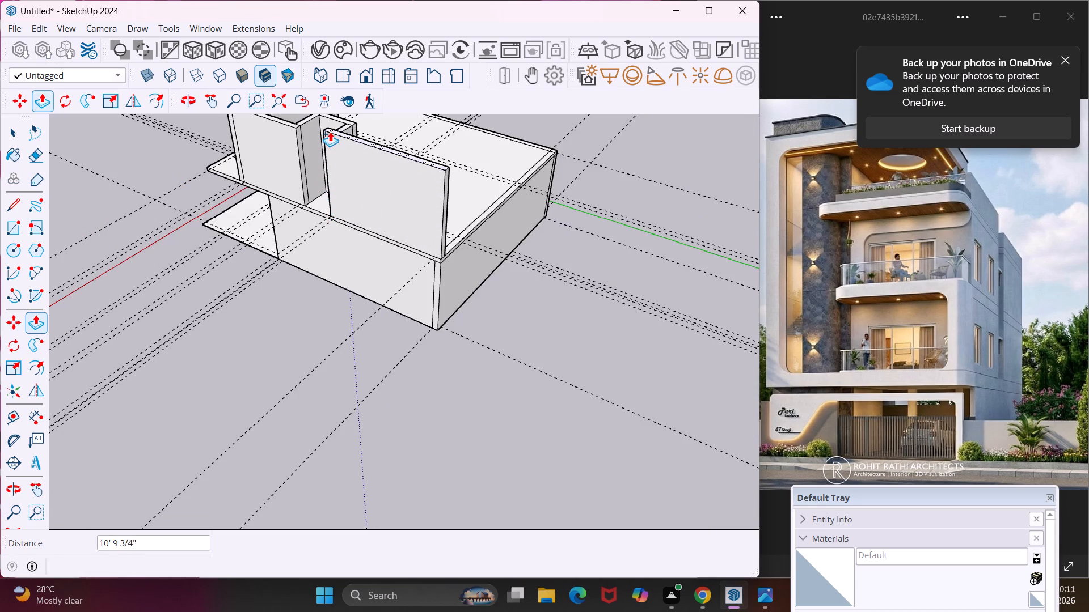
middle_click_drag(331, 139, 349, 266)
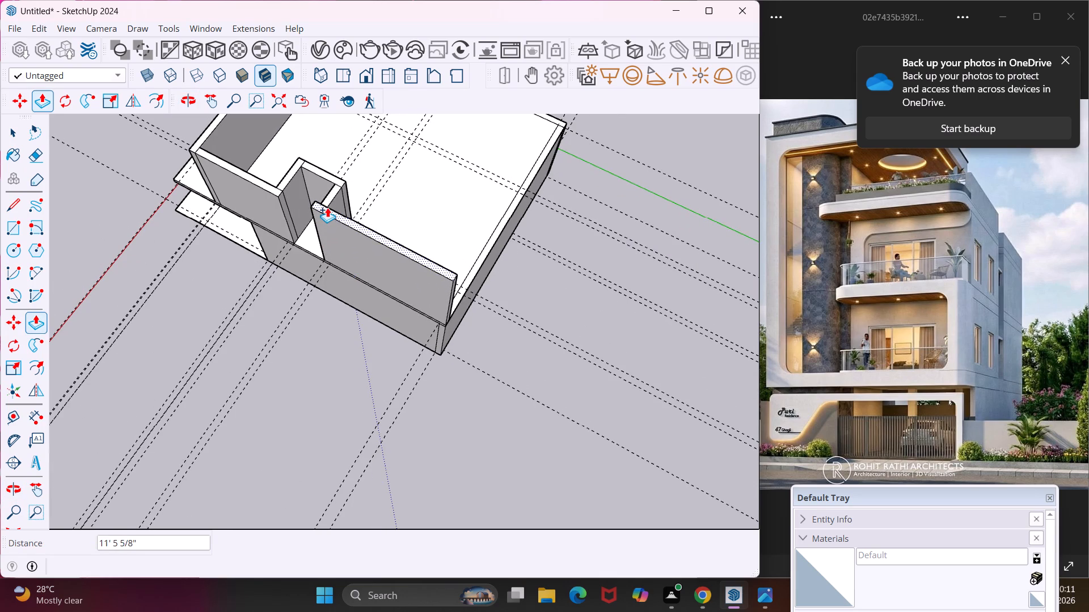
type("10'")
key("Return")
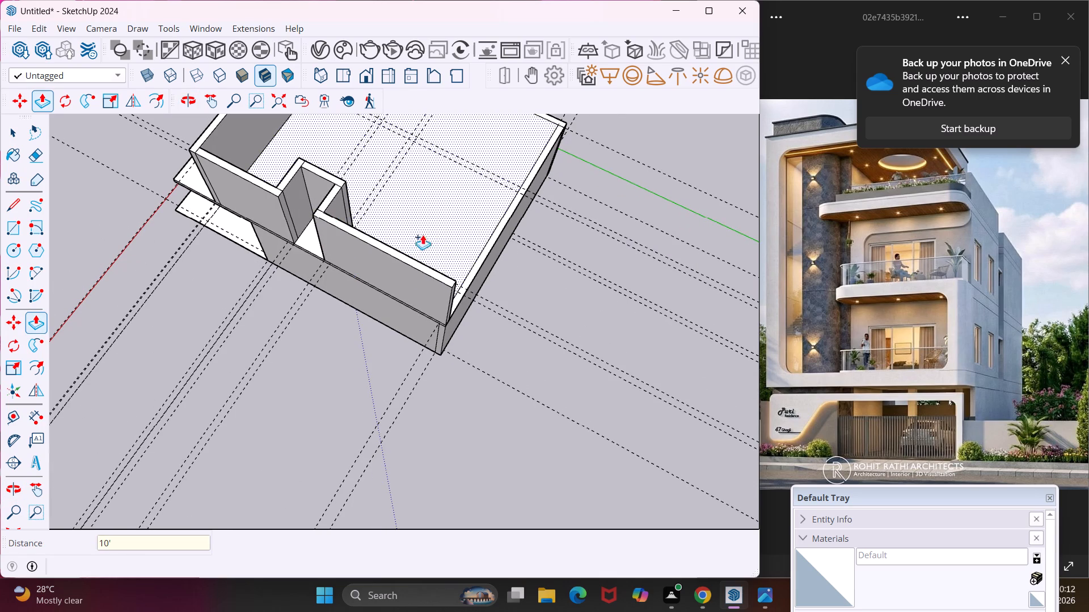
Push/Pull the rear wall strip up 10', level with the adjoining side wall's top.
scroll(475, 261, "up", 10)
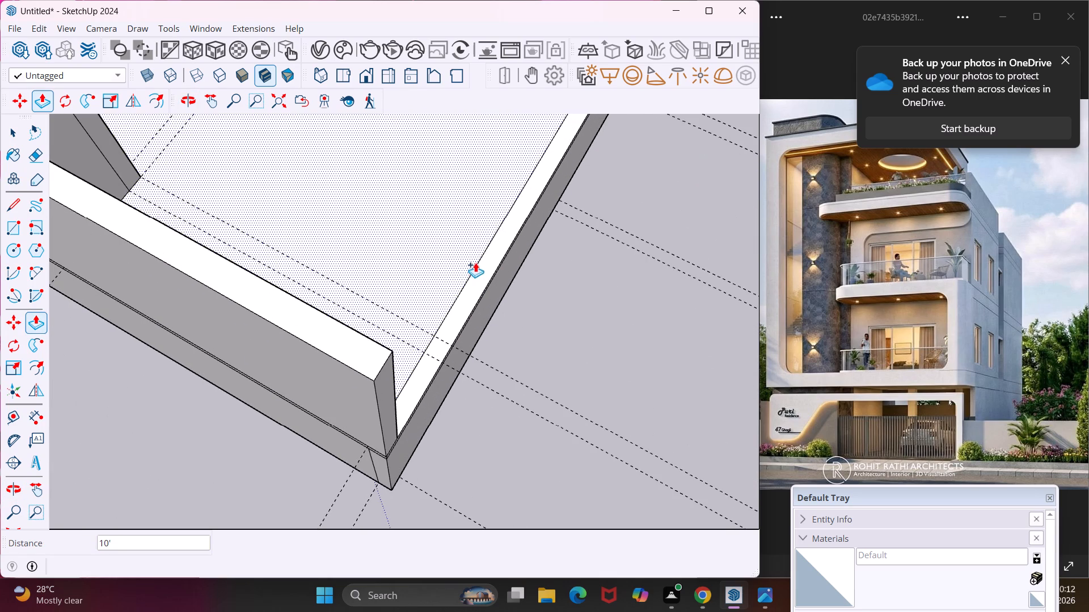
left_click(477, 273)
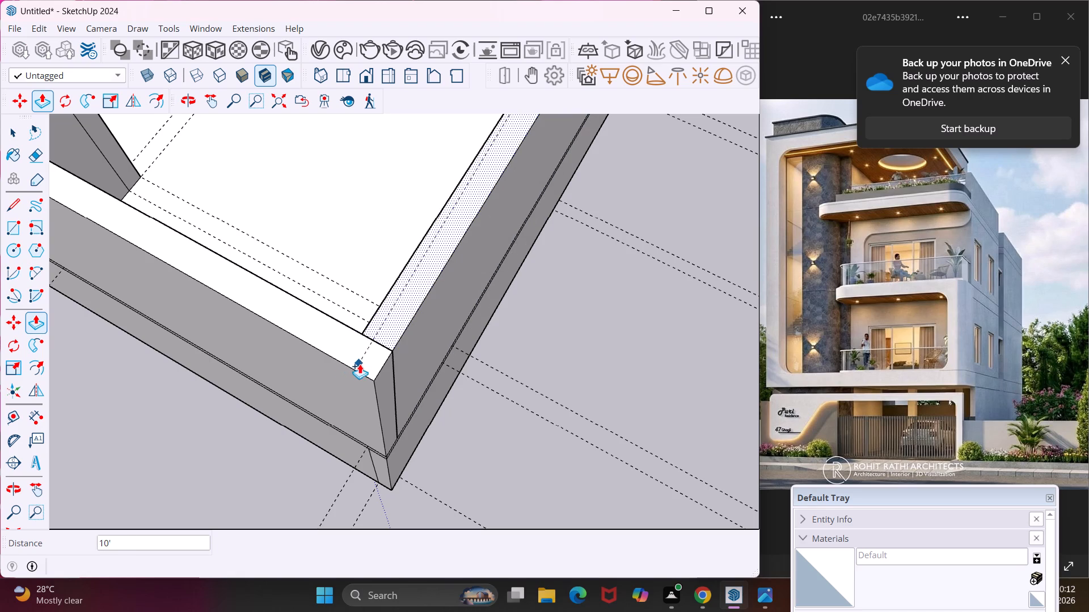
left_click(362, 364)
Push/Pull the long side wall strip opposite the recess up 10', level with the rear wall's top.
middle_click_drag(362, 364, 115, 368)
scroll(153, 342, "down", 5)
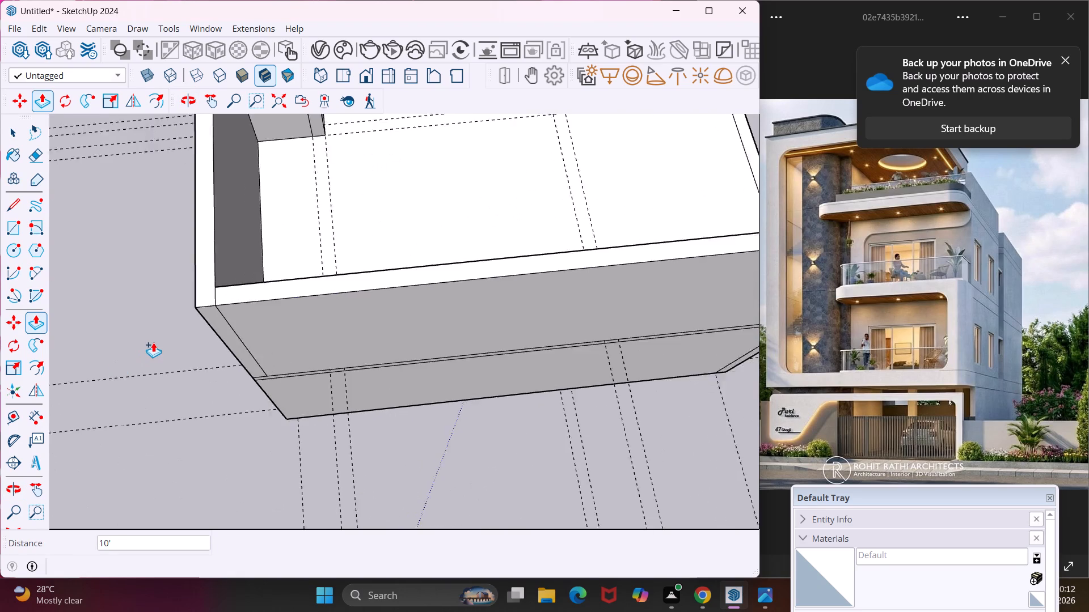
scroll(146, 341, "down", 6)
scroll(499, 246, "up", 3)
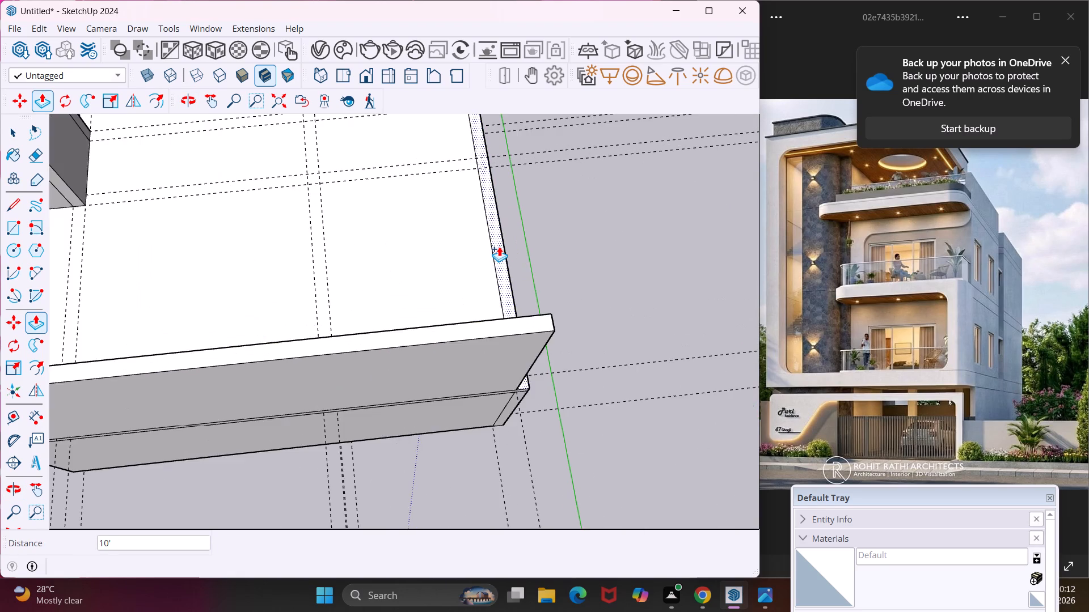
scroll(499, 246, "up", 7)
left_click(499, 246)
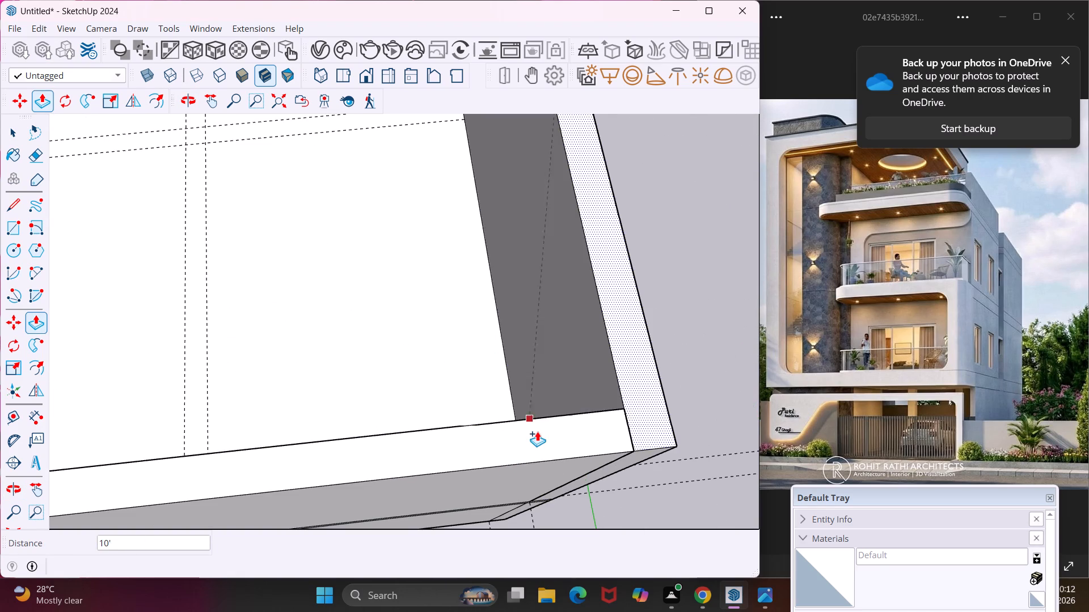
left_click(541, 437)
scroll(499, 427, "down", 15)
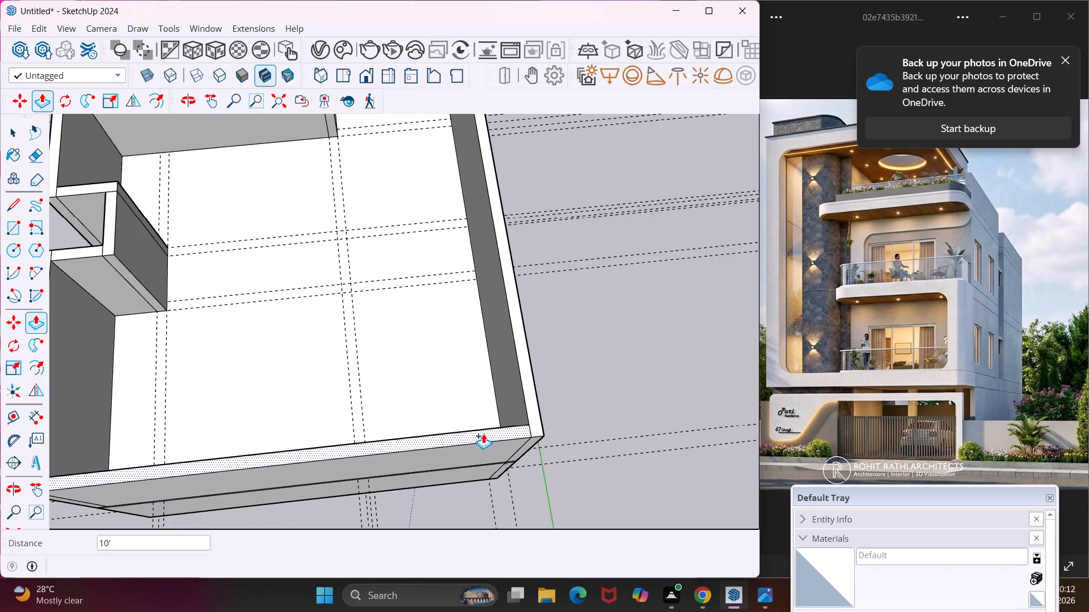
scroll(483, 433, "down", 9)
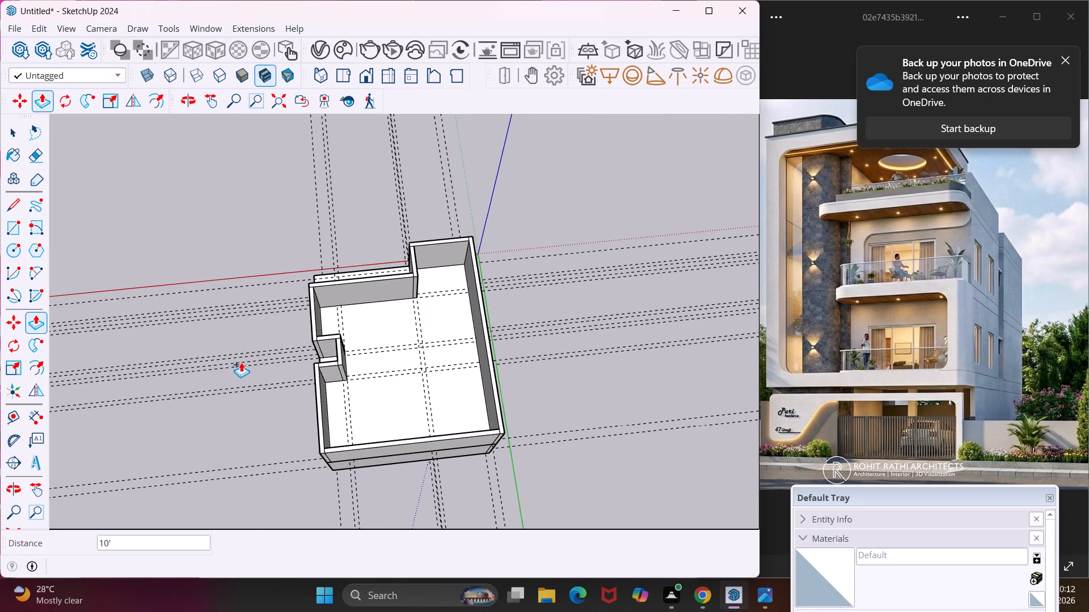
middle_click_drag(243, 362, 594, 164)
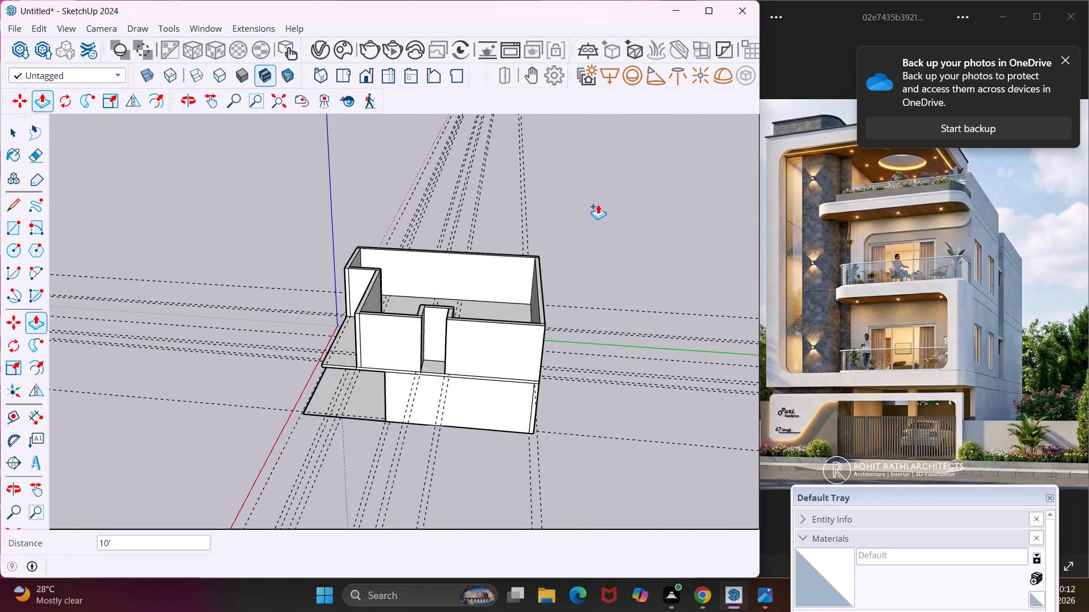
key("Escape")
key("space")
Examine the first floor's walls from several angles, including the top of the return wall beside the balcony.
middle_click_drag(418, 364, 420, 363)
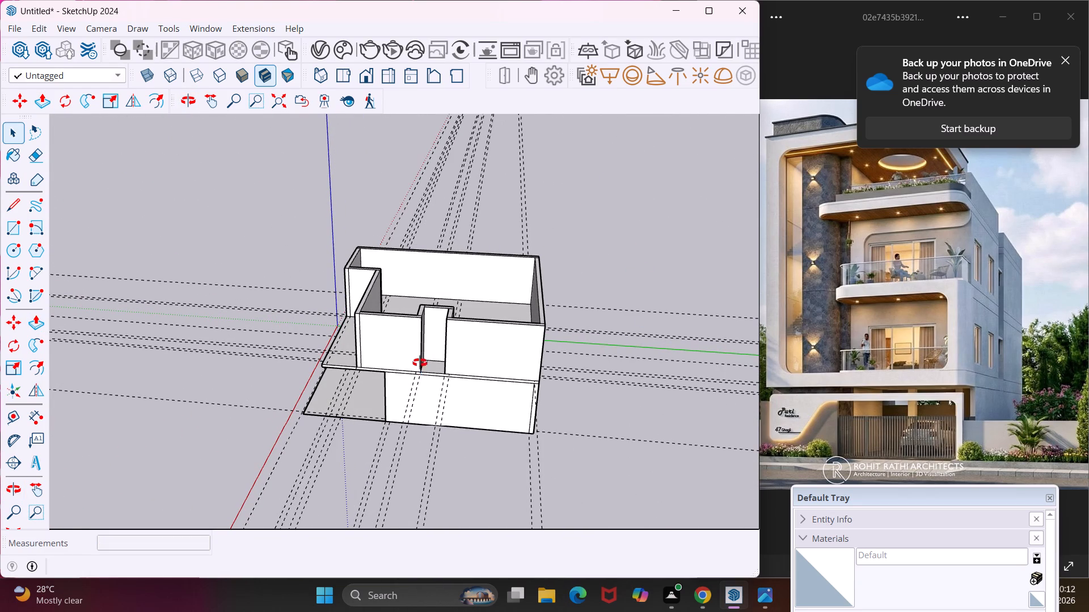
middle_click_drag(420, 363, 426, 326)
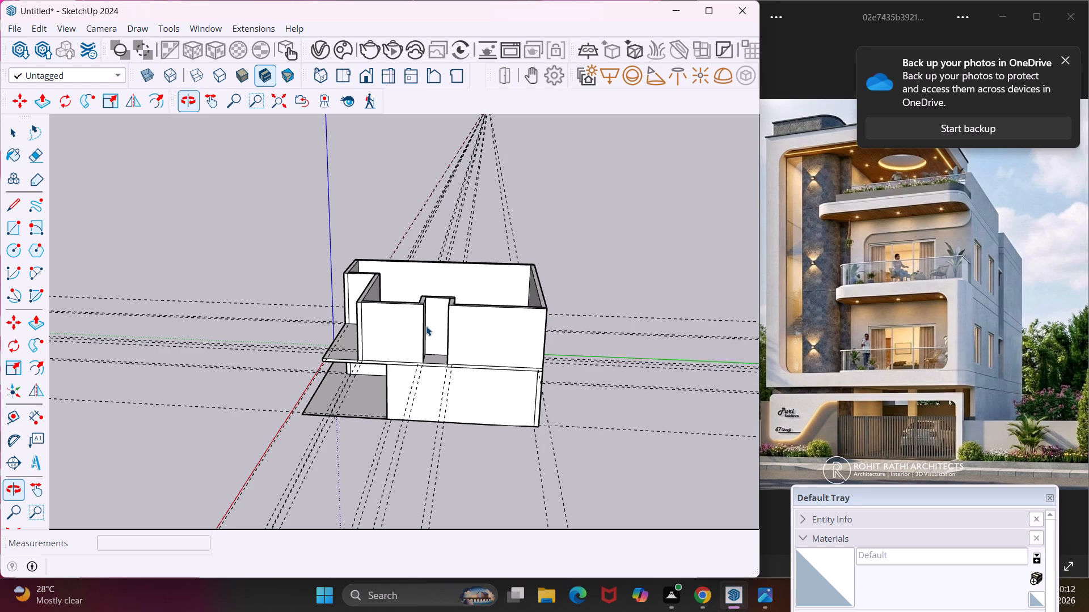
middle_click_drag(436, 327, 452, 335)
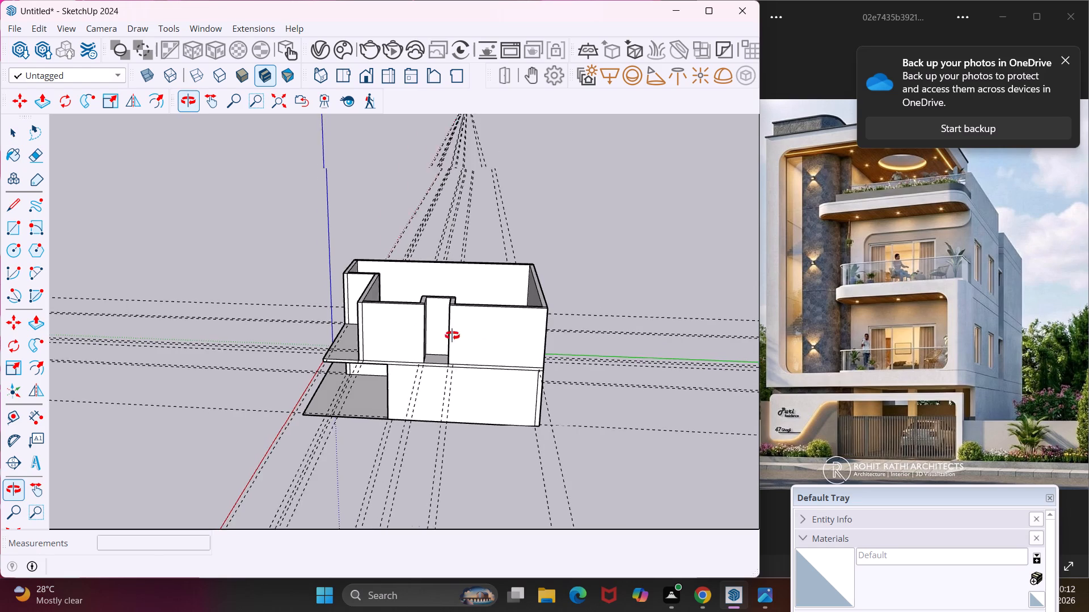
middle_click_drag(452, 335, 600, 418)
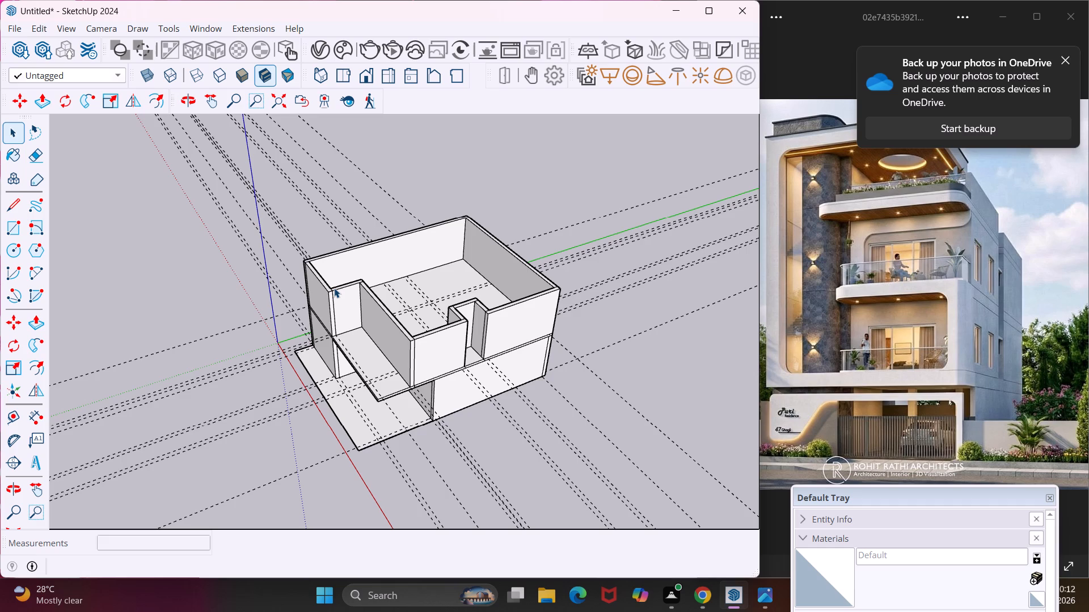
scroll(334, 288, "up", 12)
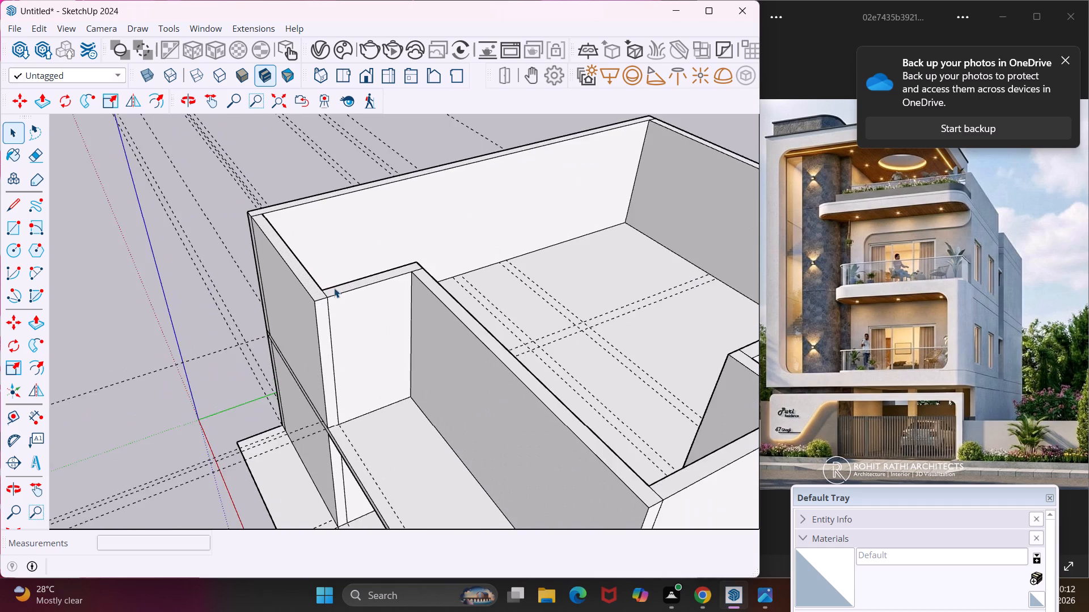
scroll(334, 288, "up", 3)
left_click(336, 291)
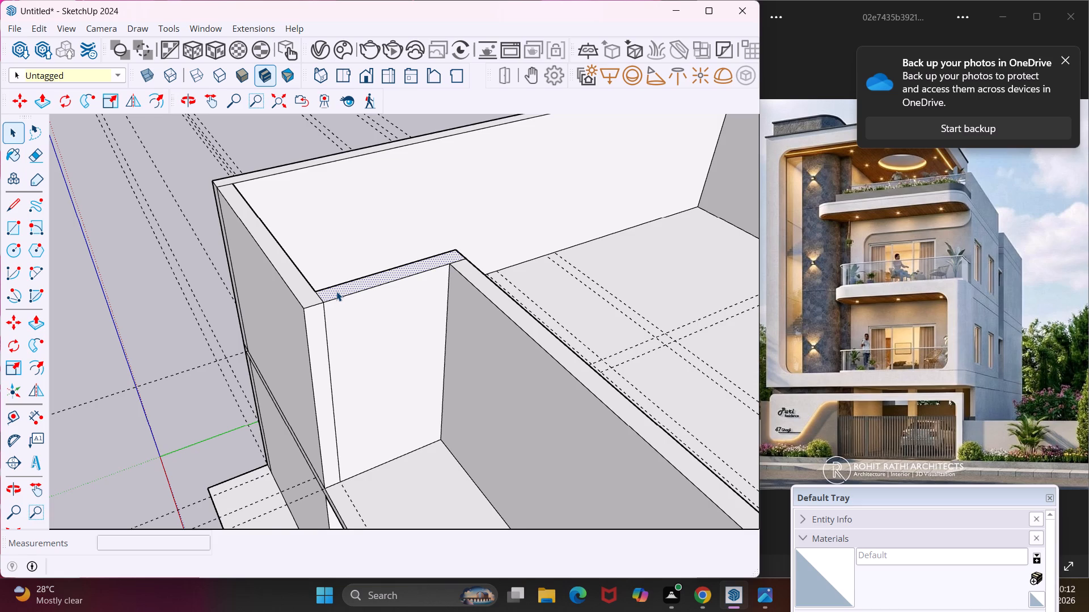
scroll(336, 291, "down", 7)
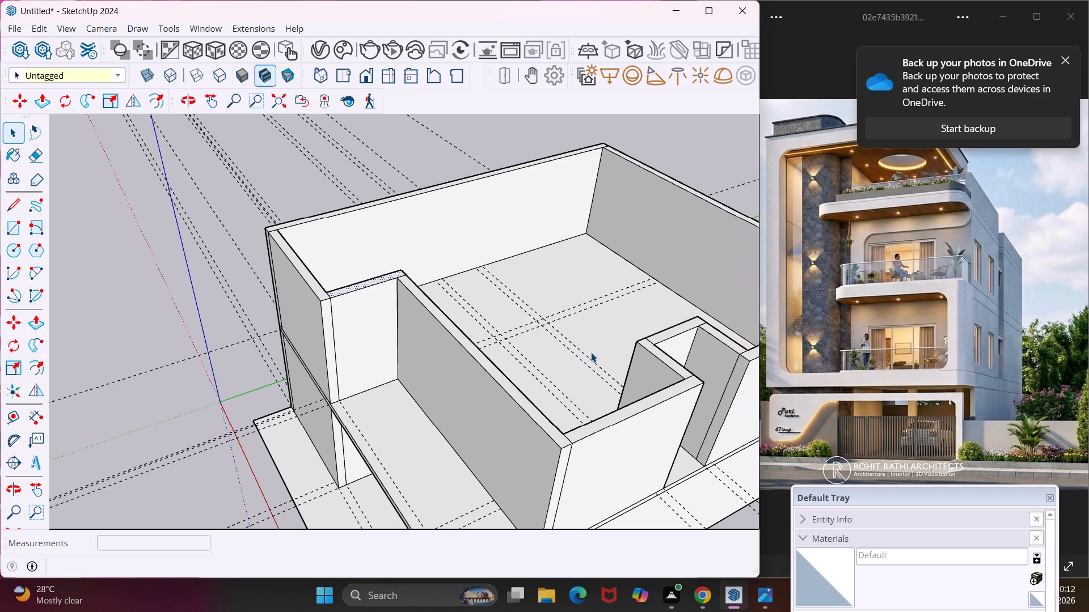
middle_click_drag(591, 352, 702, 424)
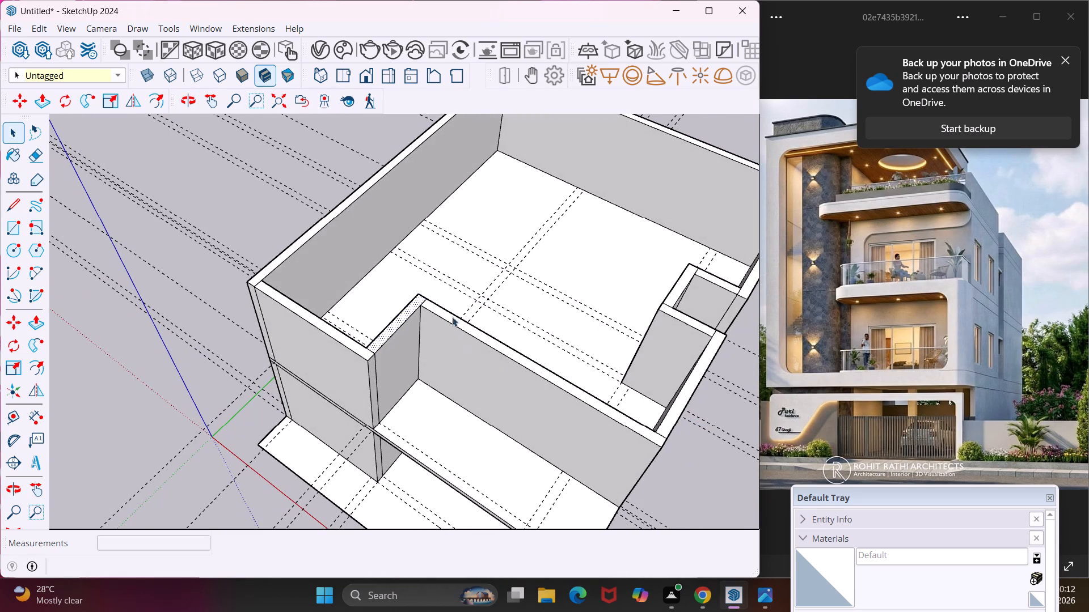
middle_click_drag(450, 308, 682, 305)
middle_click_drag(434, 252, 446, 254)
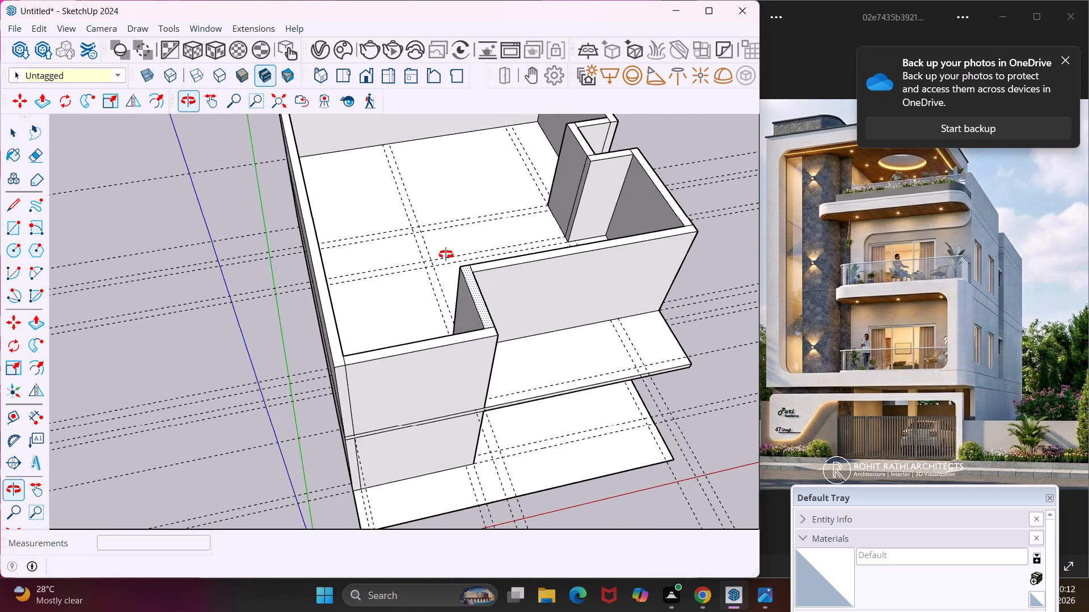
middle_click_drag(446, 254, 685, 232)
Push/Pull the inner end face of the recess's front wall 24' 6" to the opposite side wall as a cross partition.
scroll(441, 159, "up", 6)
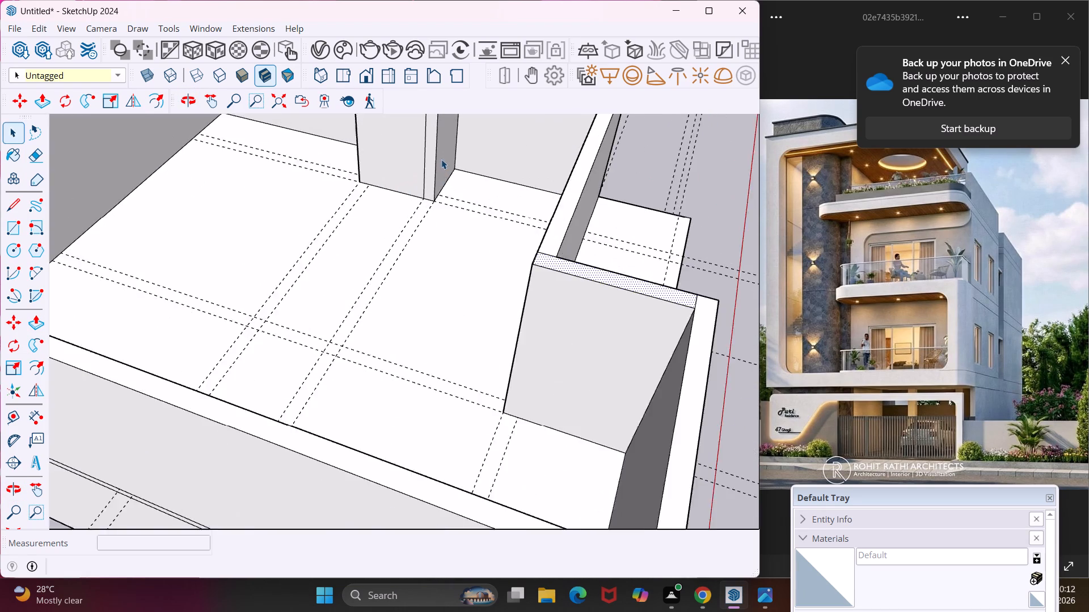
scroll(441, 159, "up", 5)
left_click(422, 188)
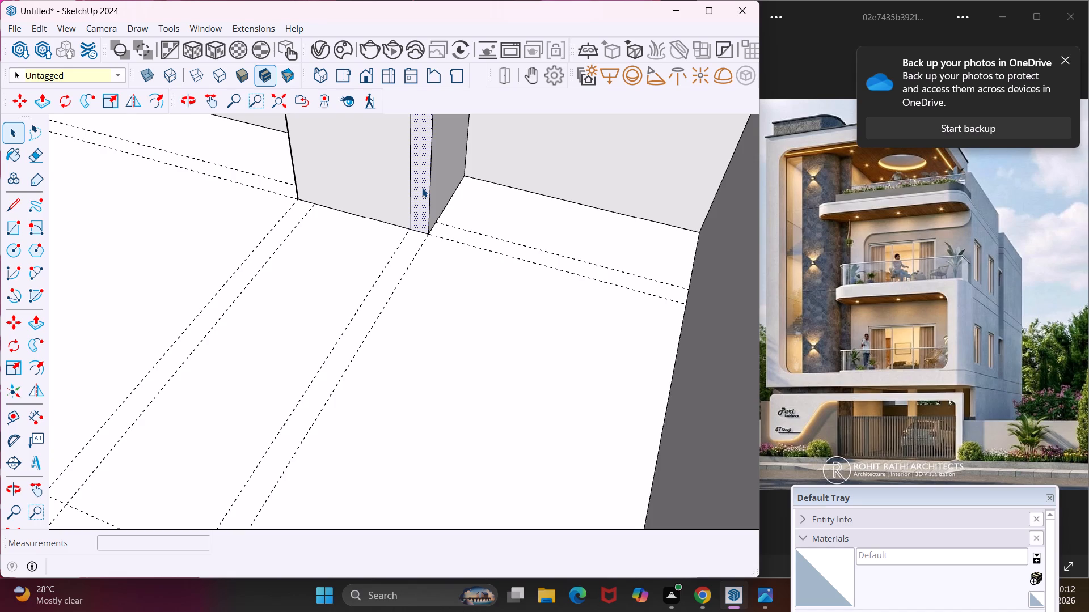
key("p")
left_click(422, 188)
scroll(379, 252, "down", 13)
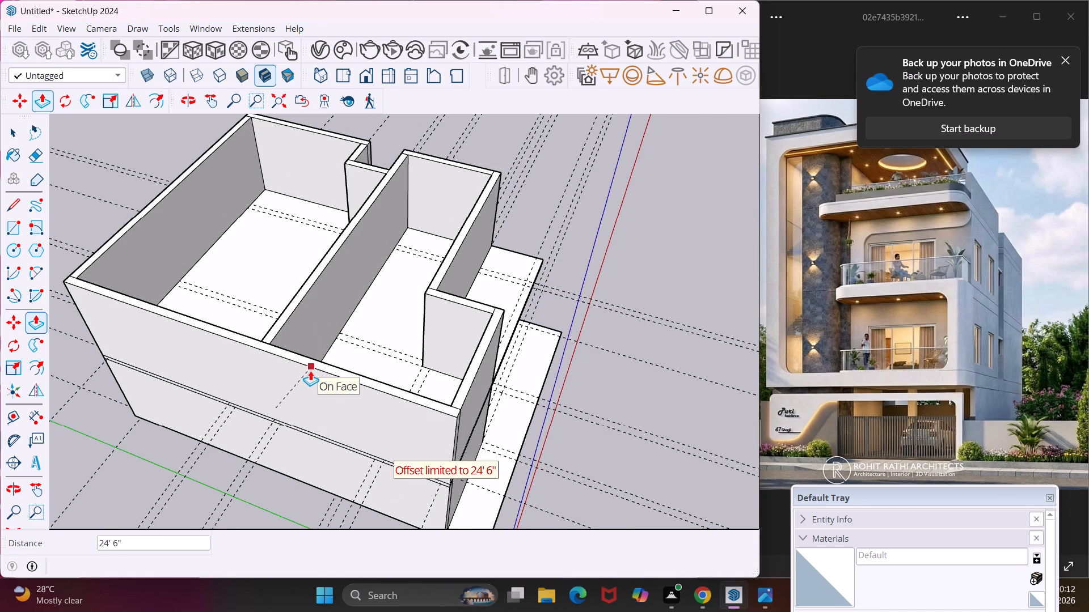
left_click(255, 363)
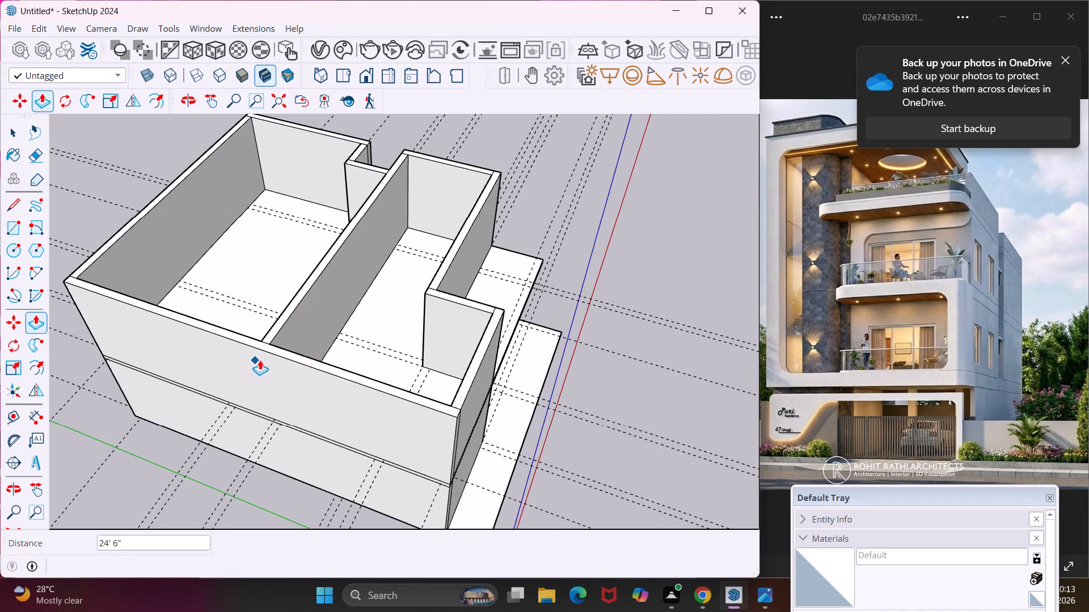
middle_click_drag(401, 295, 187, 225)
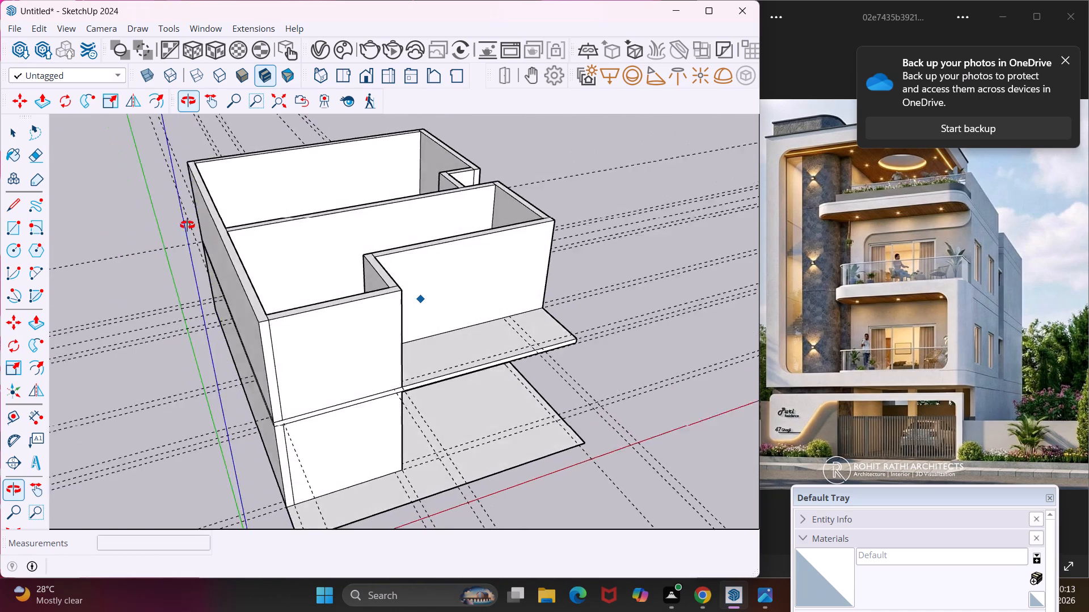
middle_click_drag(187, 225, 155, 201)
middle_click_drag(464, 402, 389, 301)
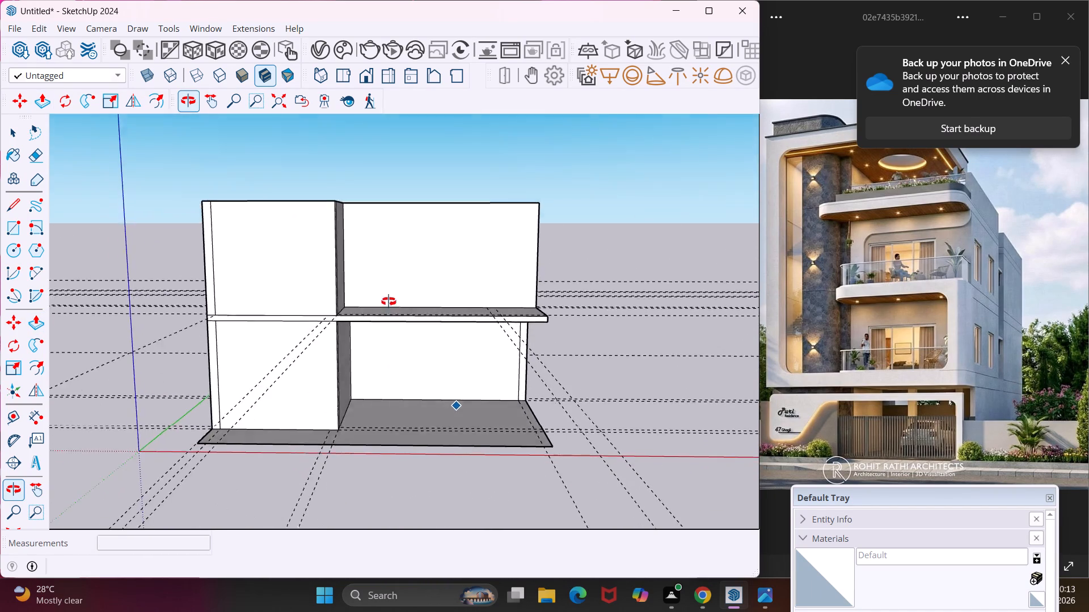
middle_click_drag(389, 301, 389, 292)
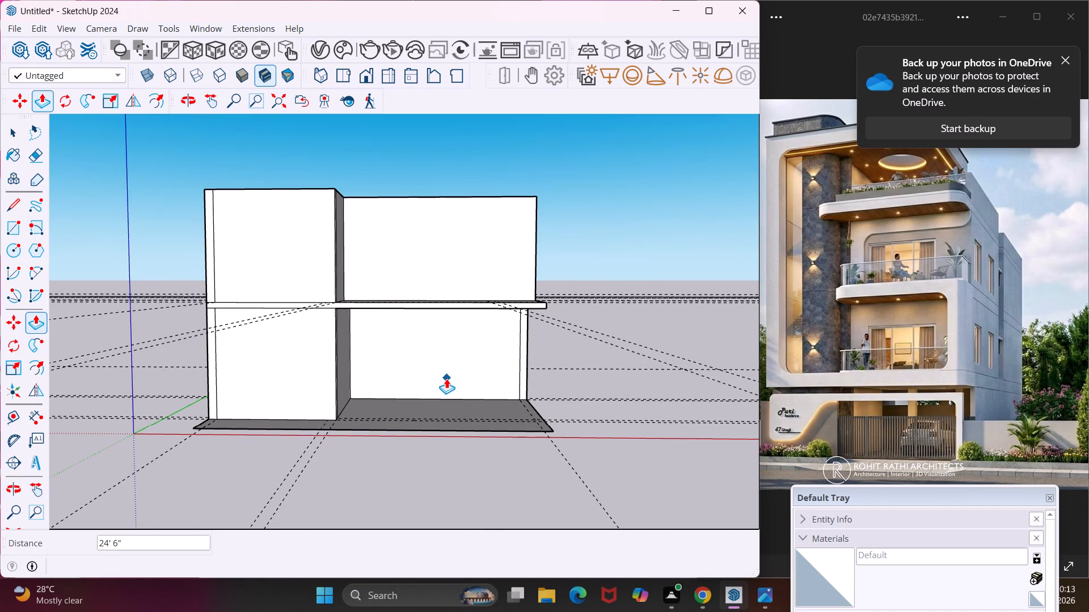
key("Escape")
key("space")
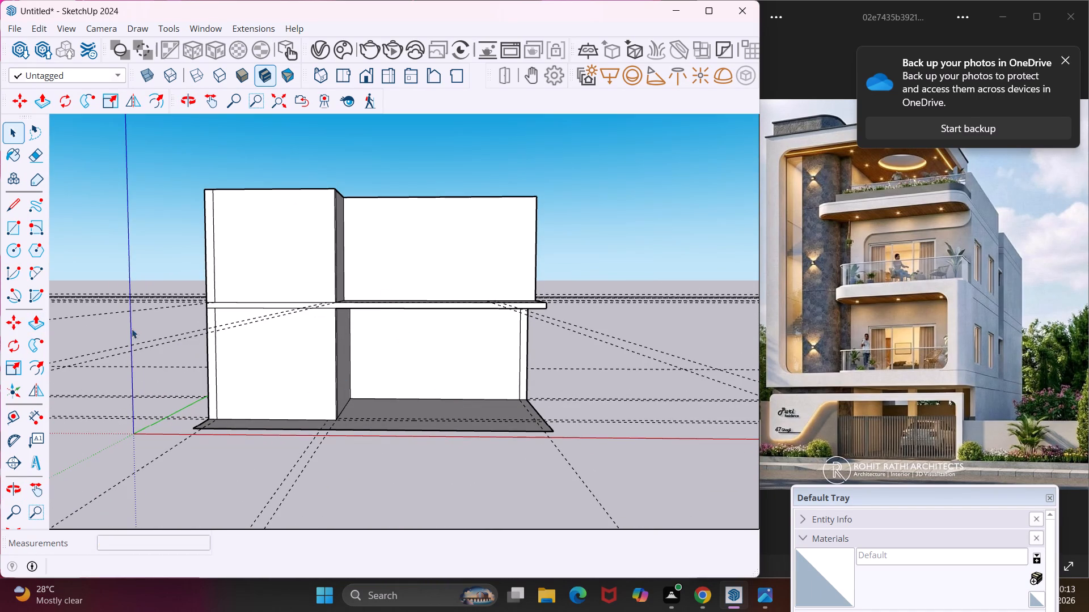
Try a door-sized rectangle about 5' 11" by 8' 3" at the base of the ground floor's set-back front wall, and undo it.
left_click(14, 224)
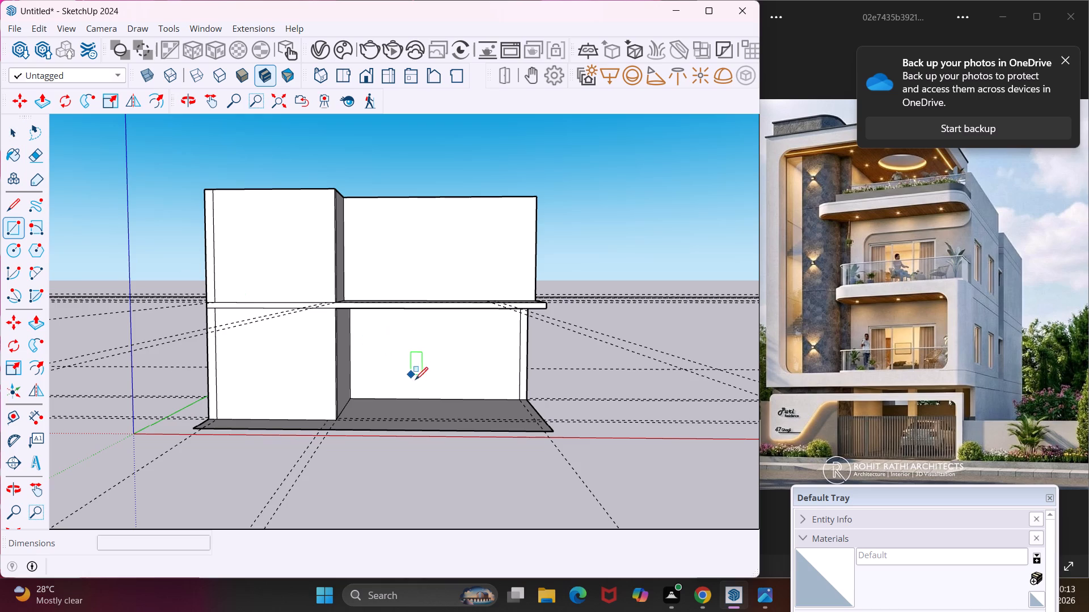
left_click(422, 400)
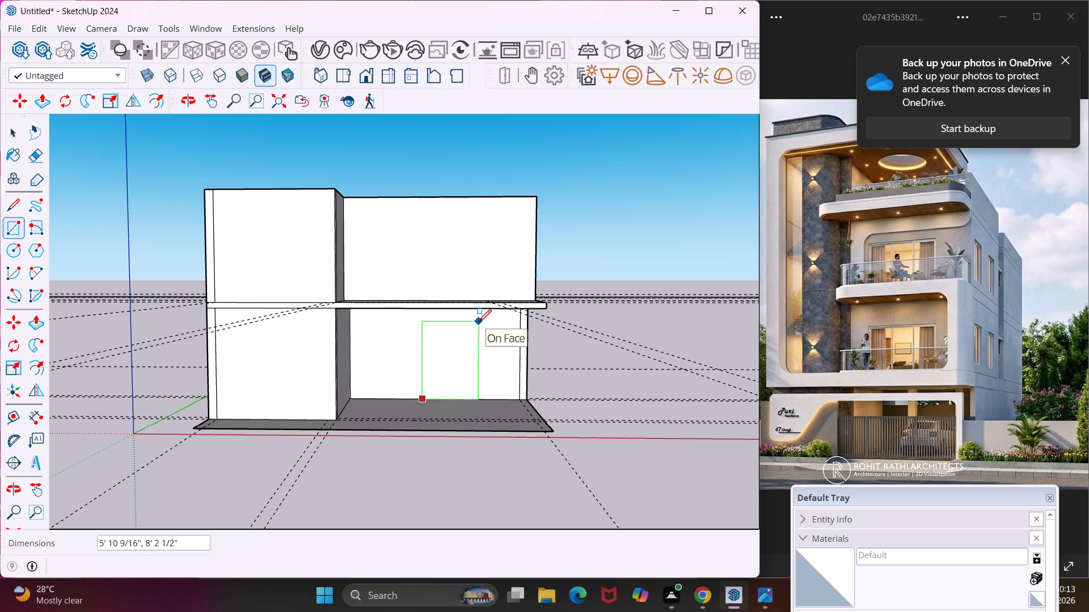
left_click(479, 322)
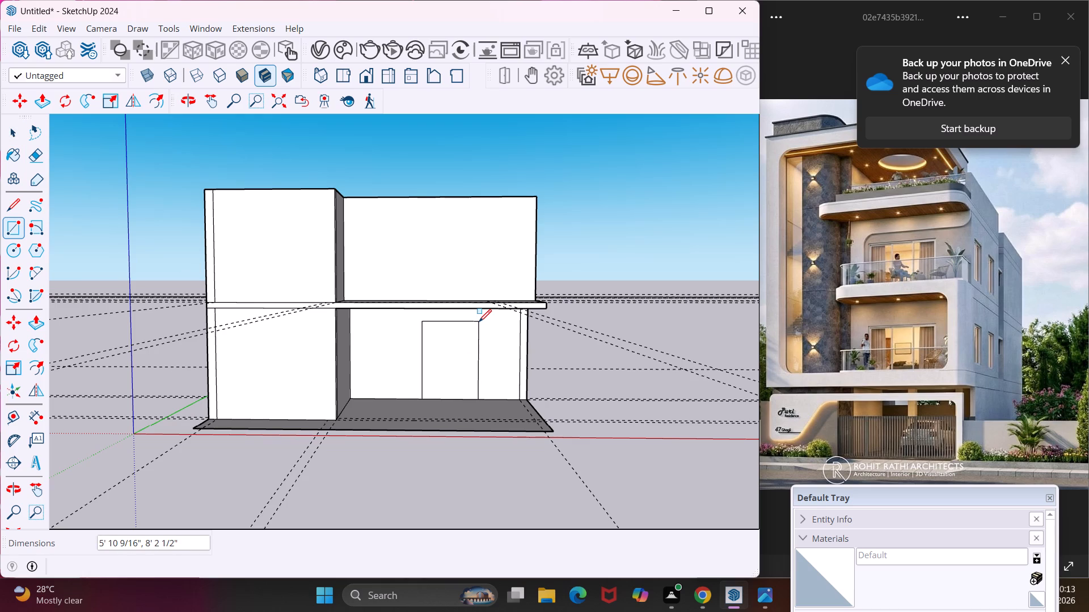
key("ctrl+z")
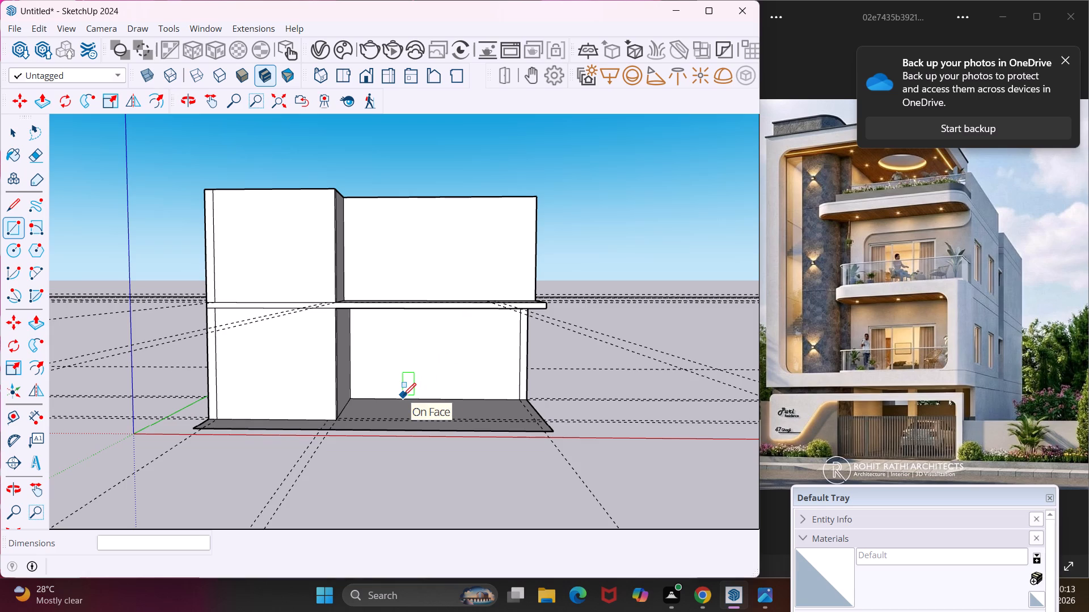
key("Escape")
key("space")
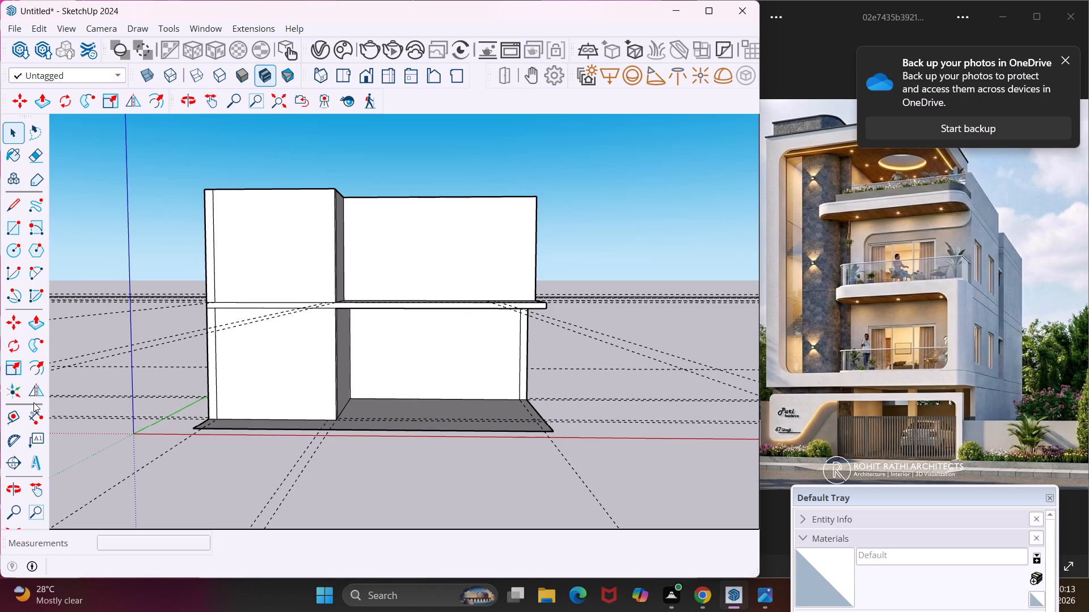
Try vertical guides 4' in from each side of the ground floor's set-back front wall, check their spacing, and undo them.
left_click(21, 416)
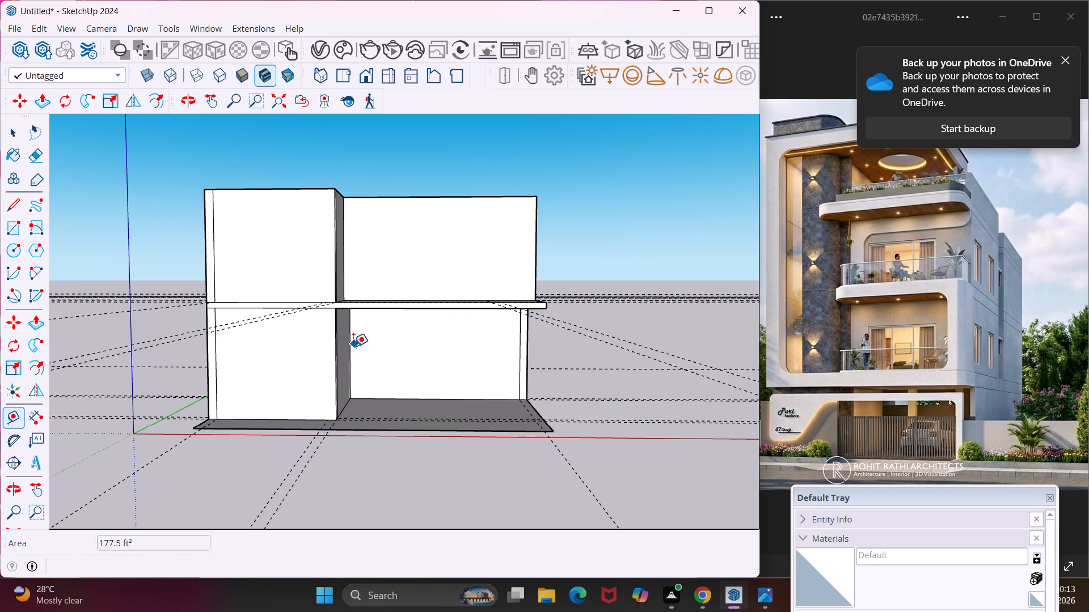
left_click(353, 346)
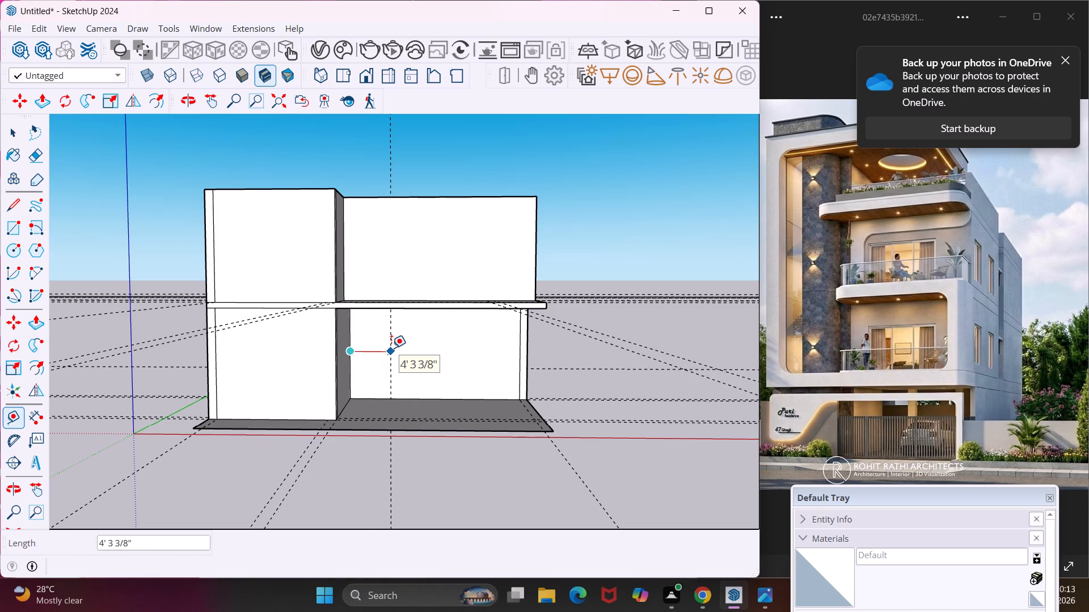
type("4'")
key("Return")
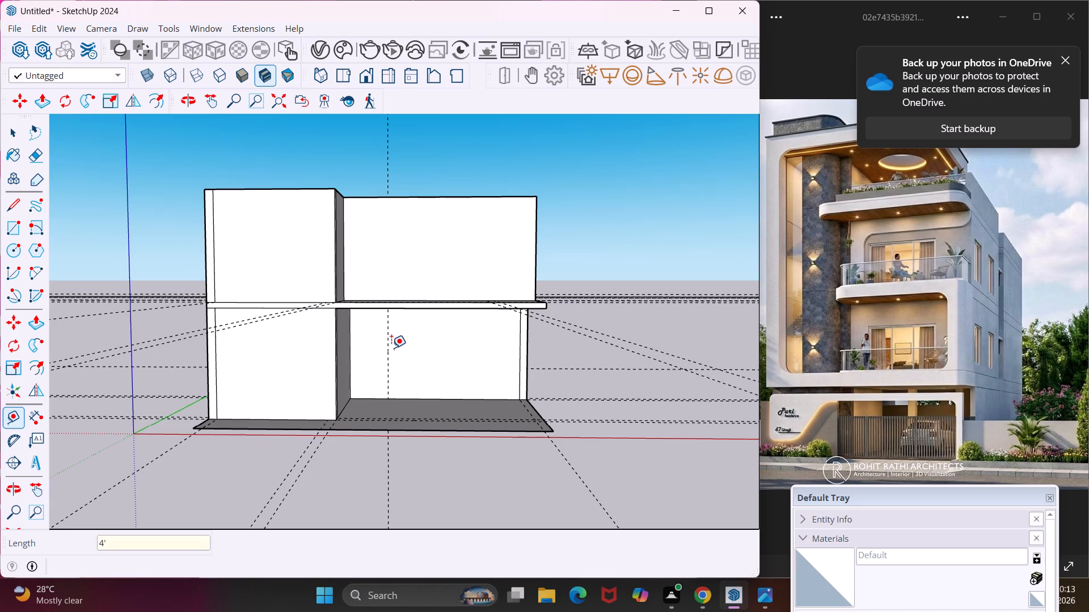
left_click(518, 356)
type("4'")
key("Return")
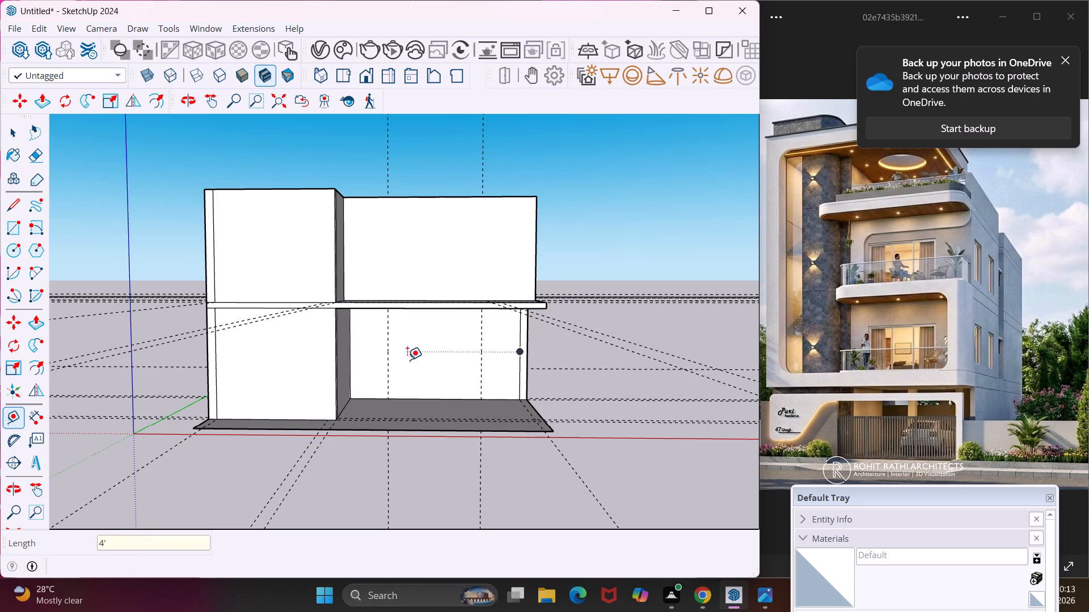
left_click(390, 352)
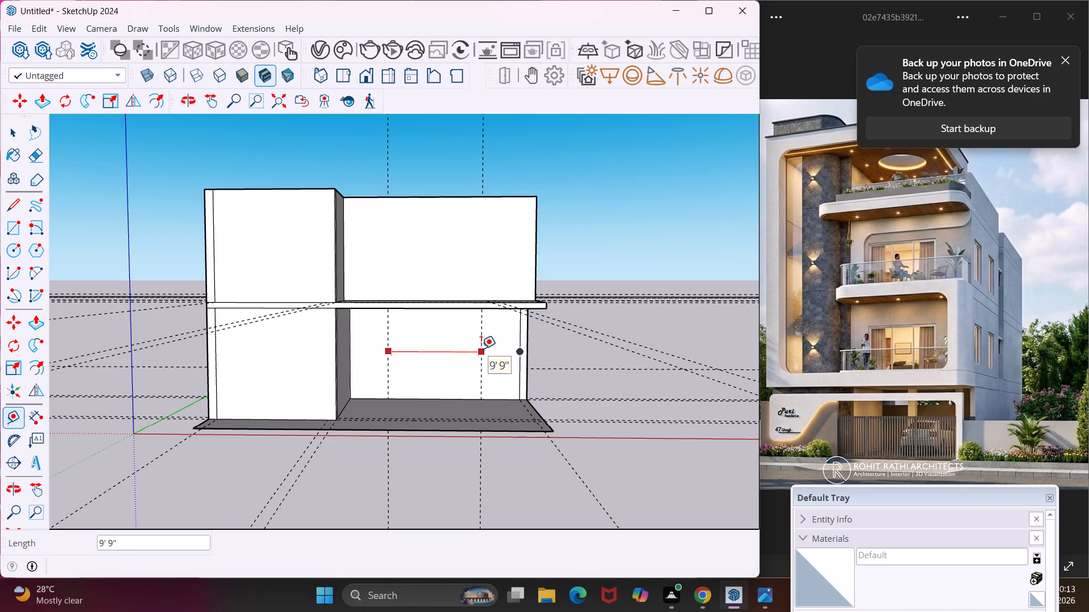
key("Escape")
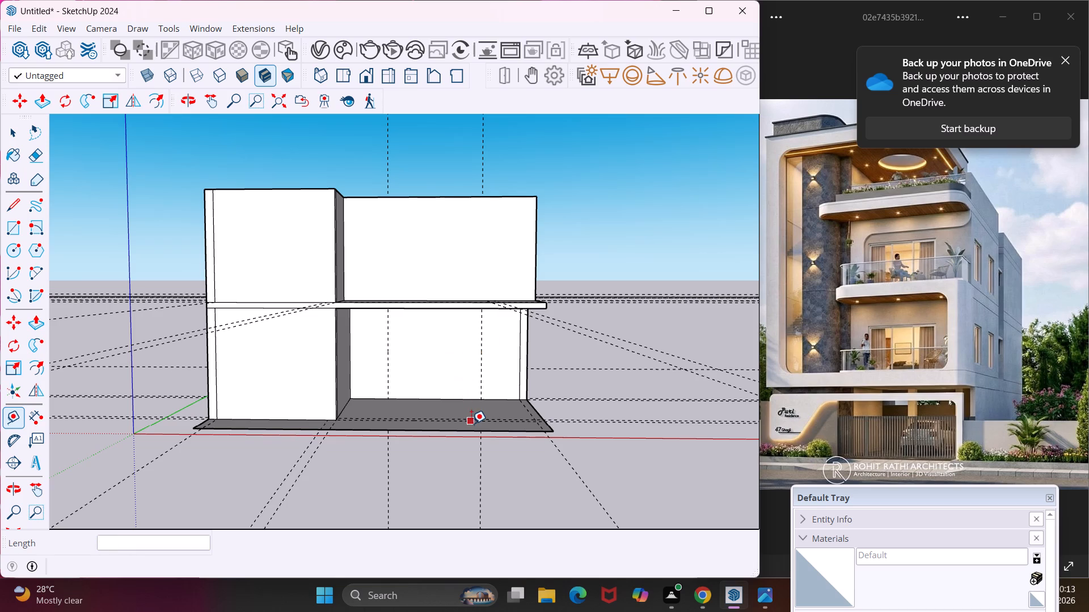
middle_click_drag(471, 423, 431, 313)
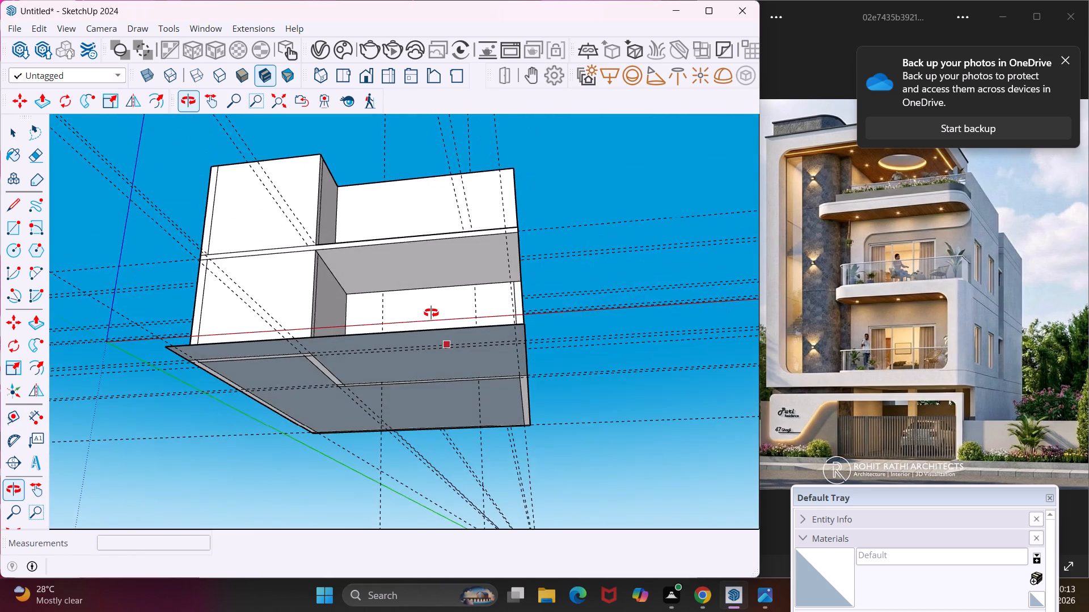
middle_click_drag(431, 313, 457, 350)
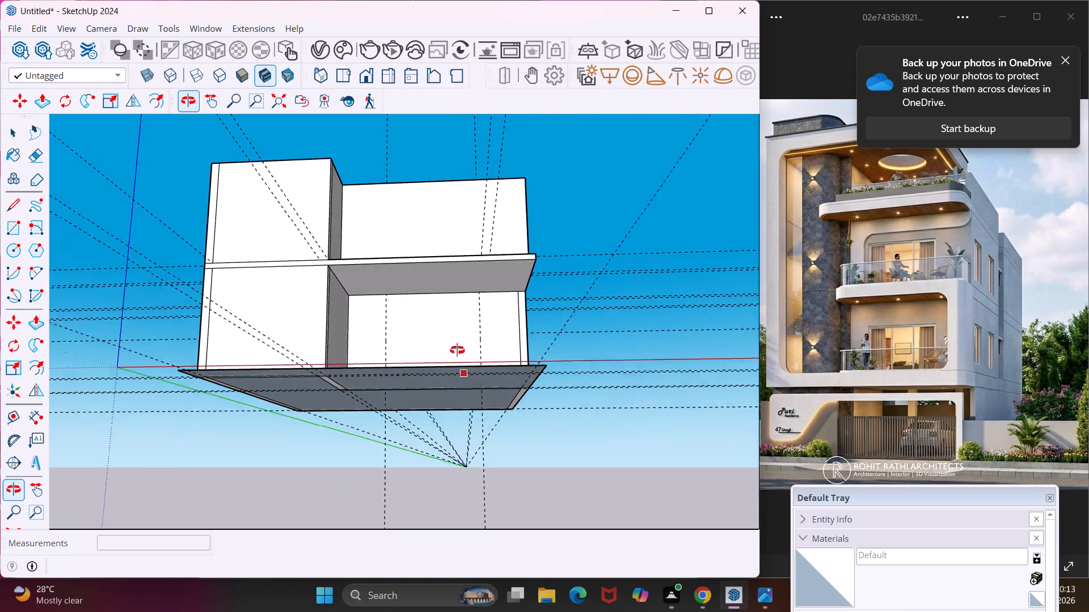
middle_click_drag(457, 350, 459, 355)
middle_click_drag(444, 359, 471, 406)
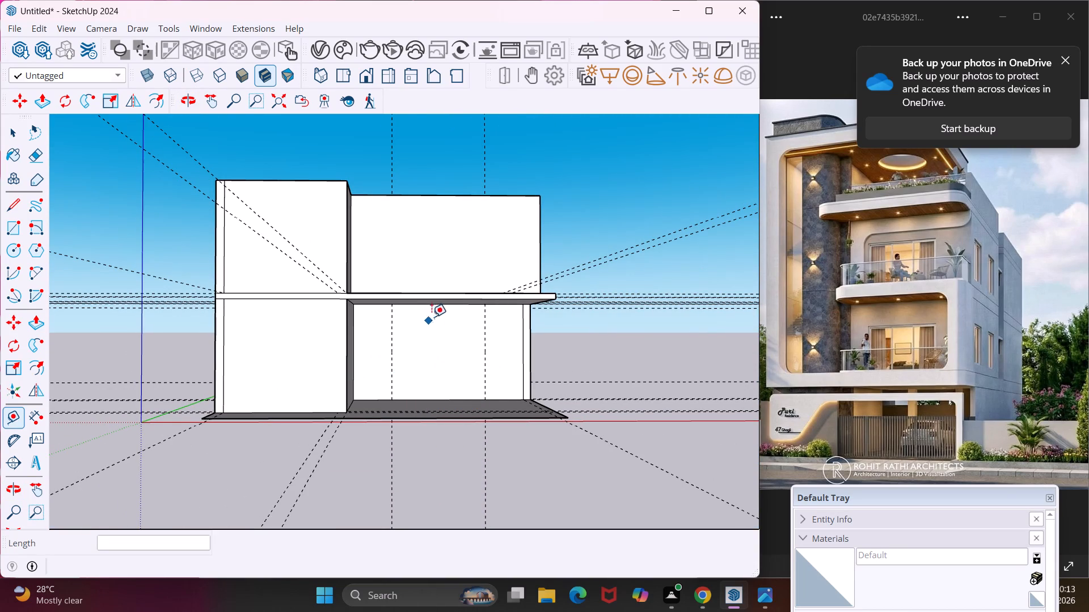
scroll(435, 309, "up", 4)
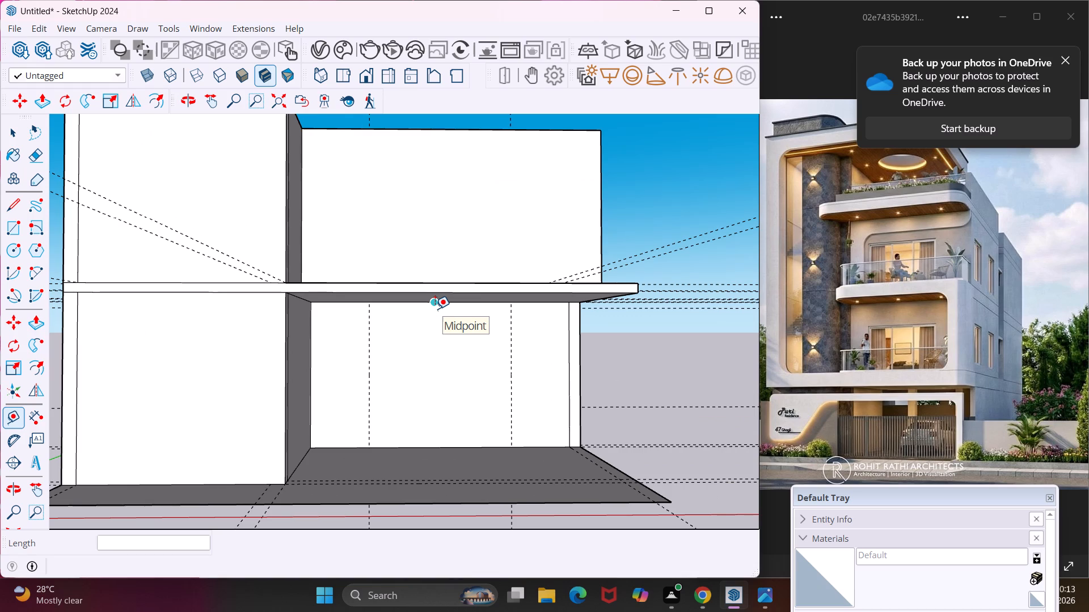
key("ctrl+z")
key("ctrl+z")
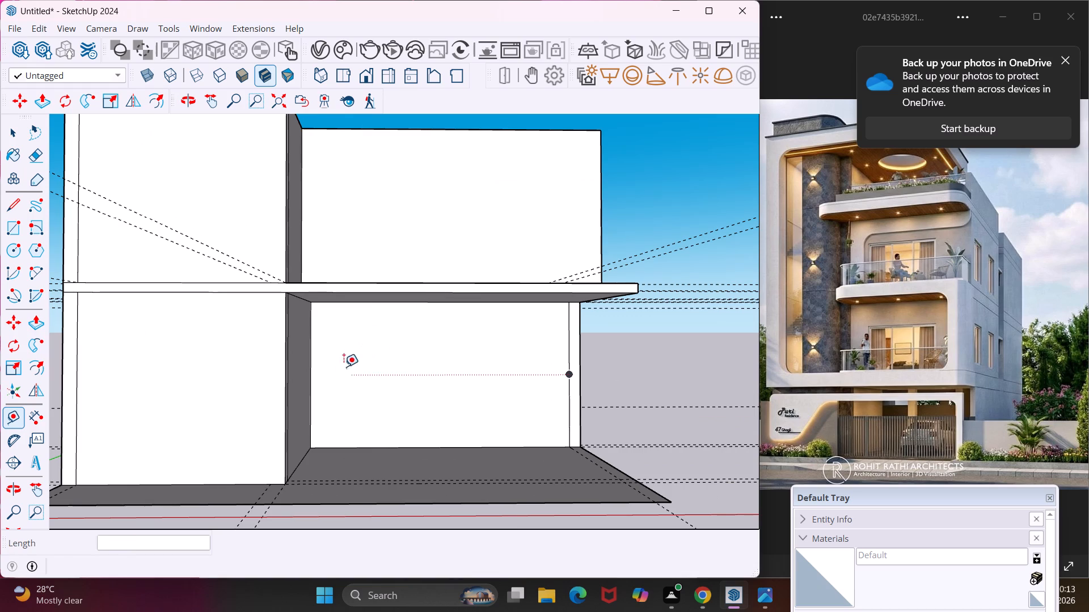
Place vertical guides 5' in from the recess corner and from the opposite side-wall line on the ground floor's set-back front wall.
left_click(308, 392)
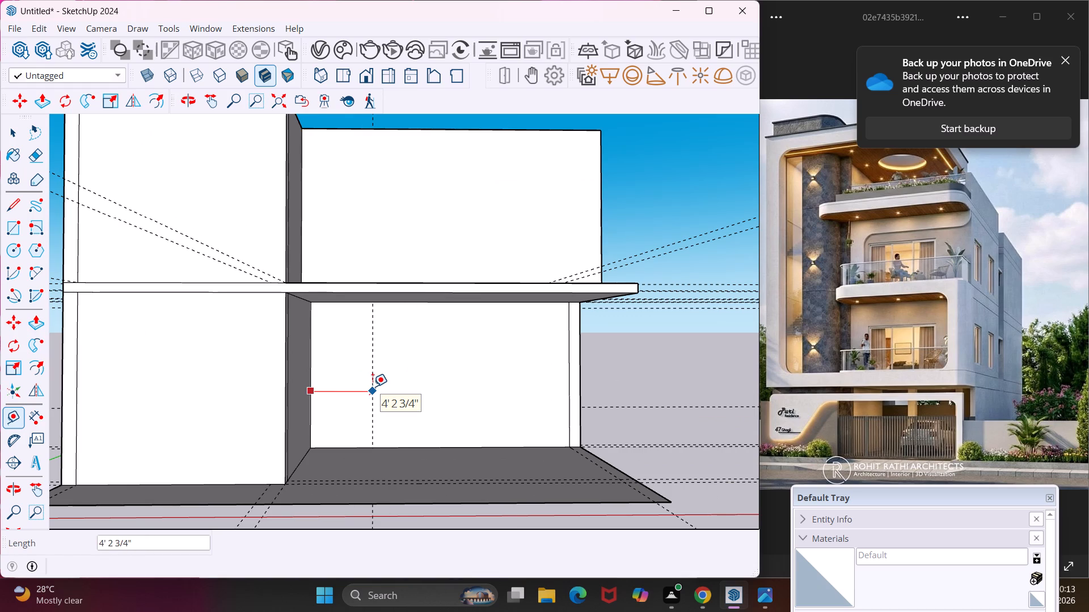
type("5'")
key("Return")
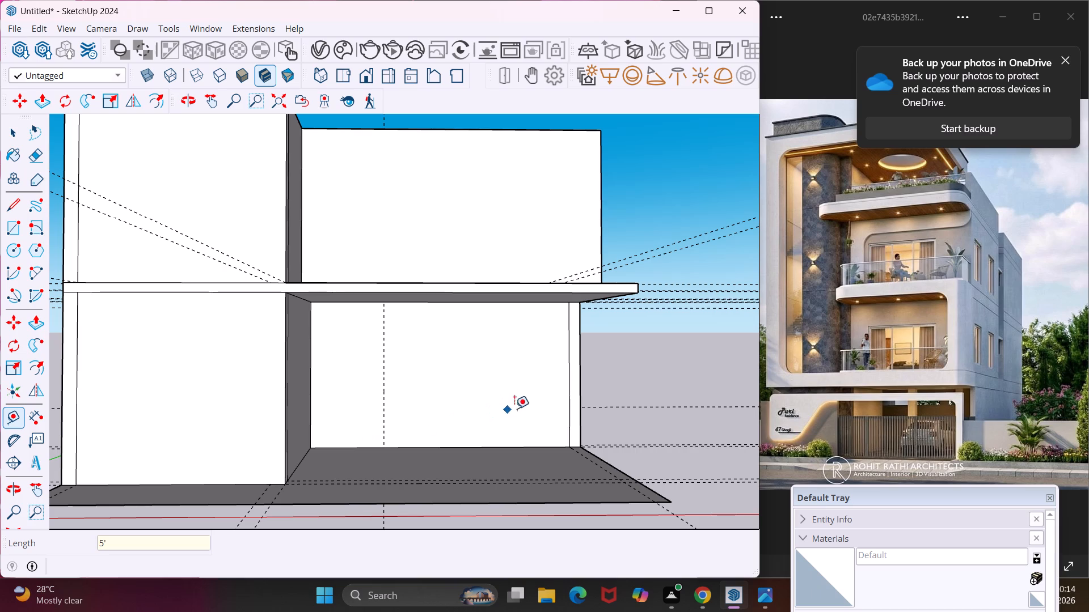
left_click(569, 389)
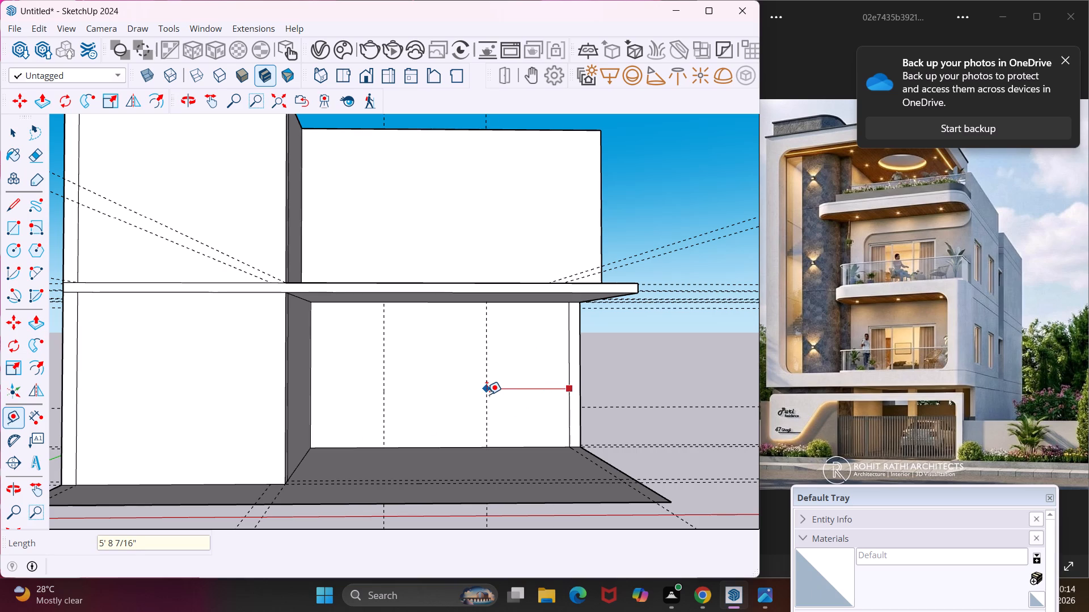
type("5'")
key("Return")
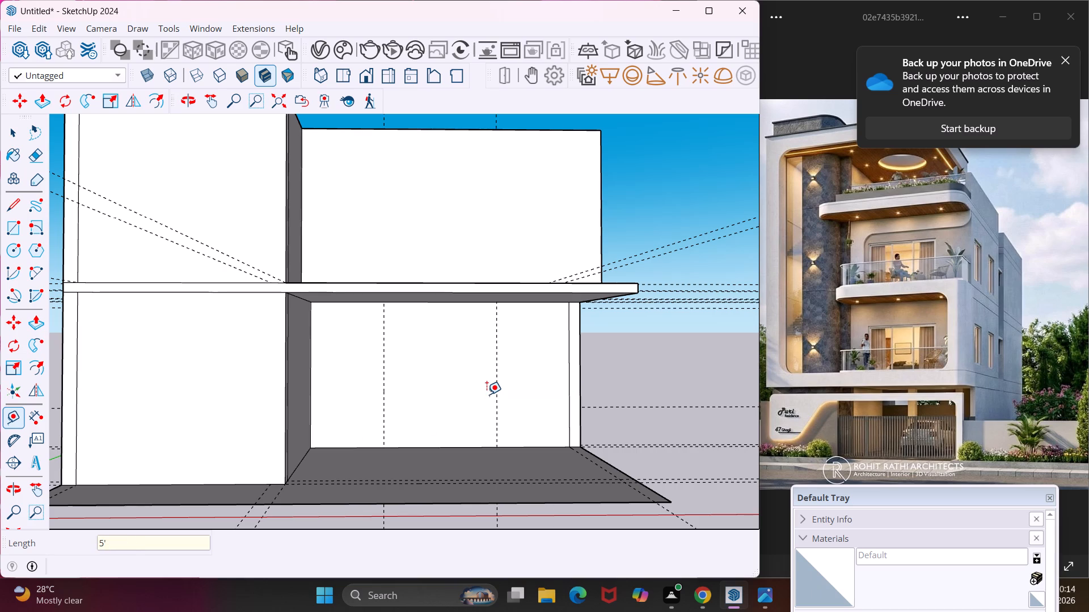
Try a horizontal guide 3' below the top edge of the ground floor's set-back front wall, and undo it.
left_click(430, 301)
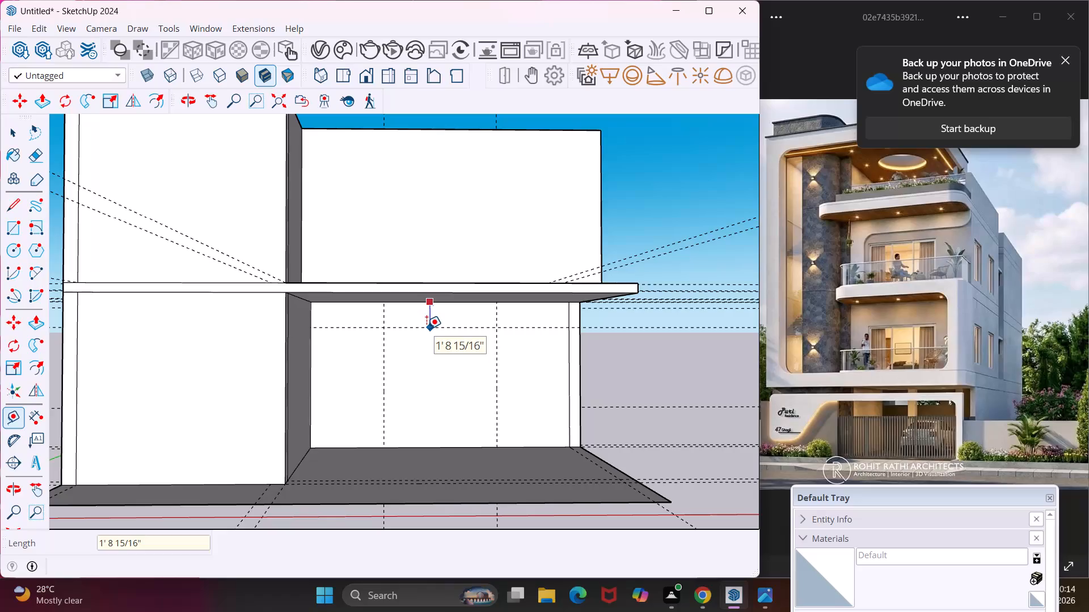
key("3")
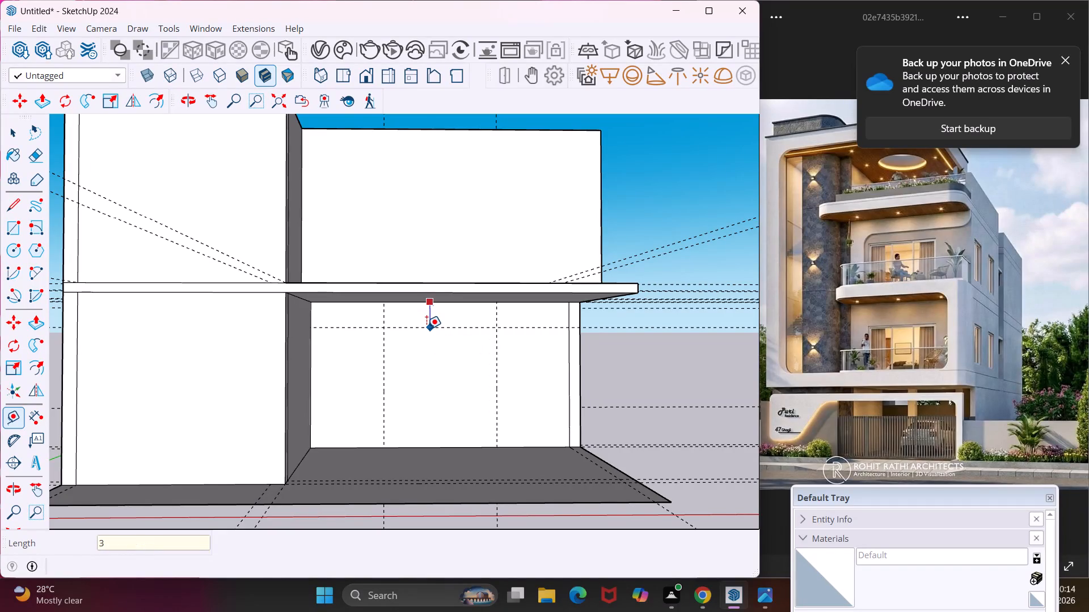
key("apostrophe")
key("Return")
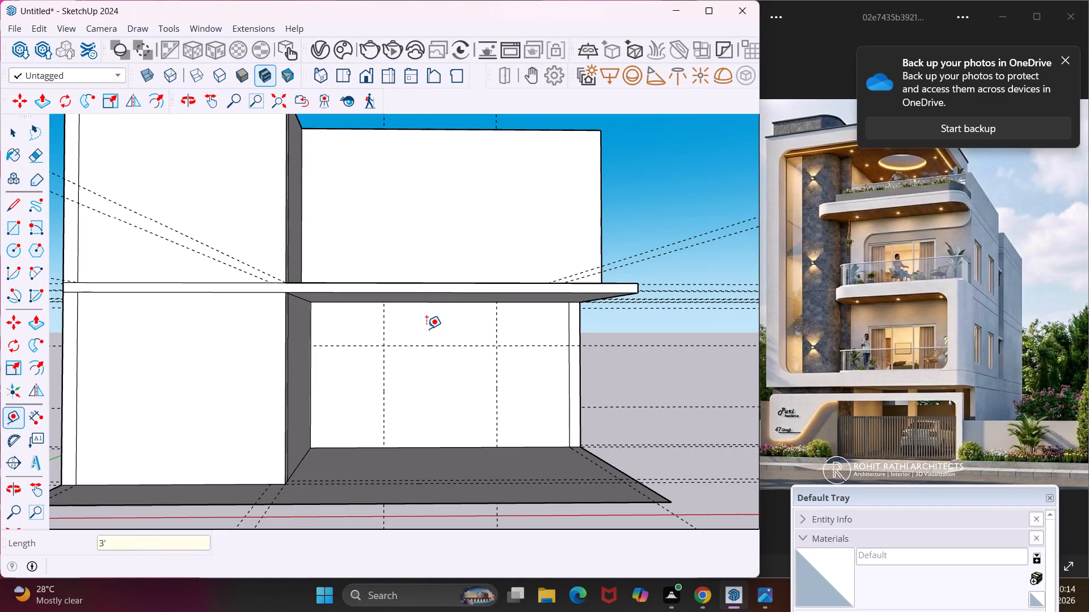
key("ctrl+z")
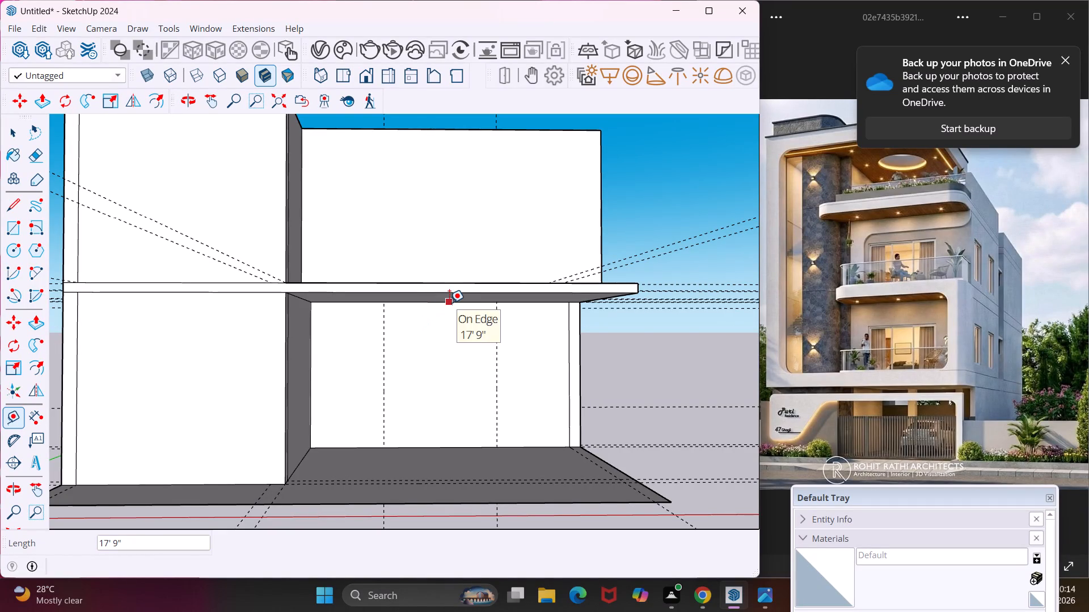
Place a horizontal guide 2' below the top edge of the ground floor's set-back front wall.
left_click(449, 303)
type("2'")
key("Return")
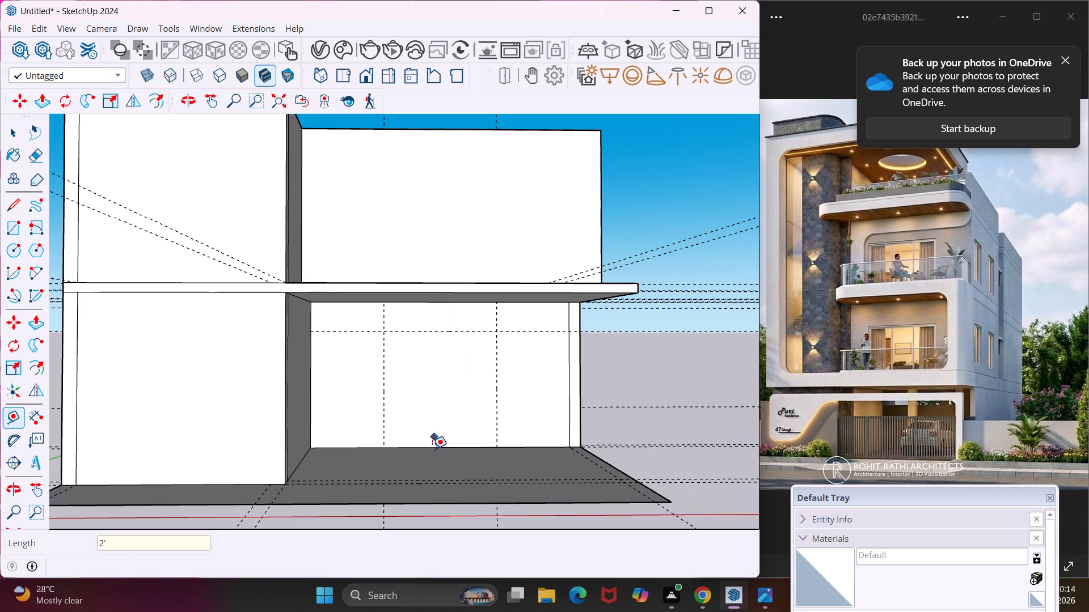
Draw a 7' 9" by 8' door rectangle between the guides, from the set-back wall's base up to the horizontal guide.
middle_click_drag(432, 452, 386, 444)
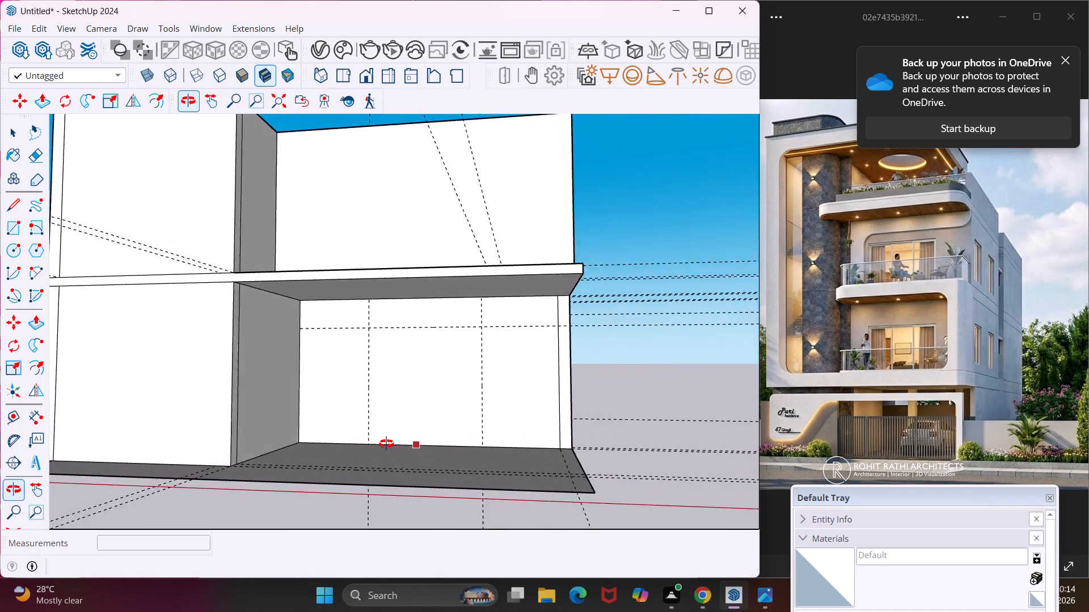
middle_click_drag(386, 444, 437, 514)
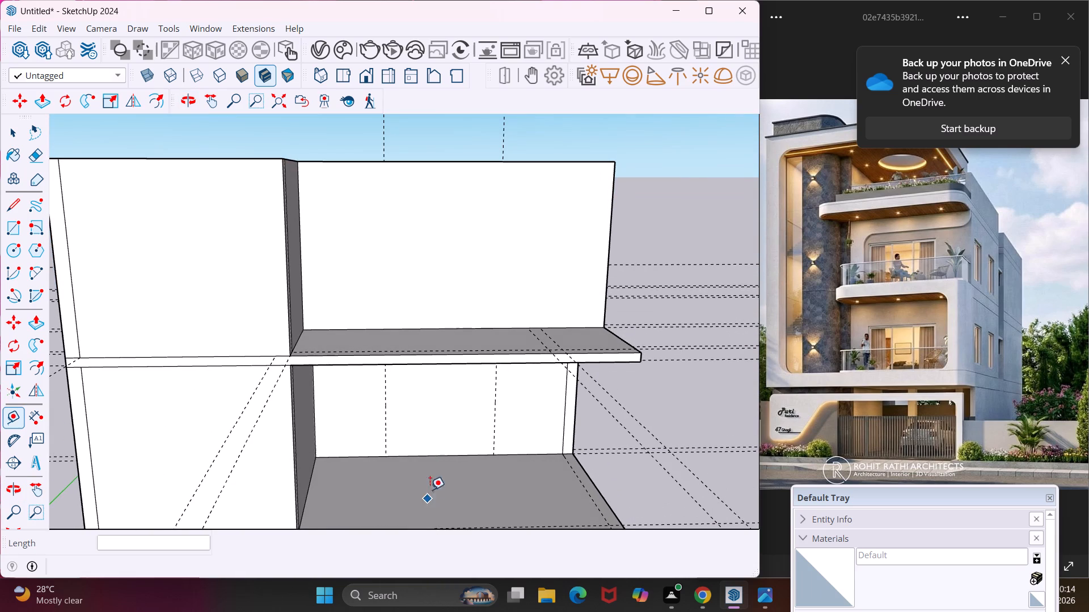
middle_click_drag(441, 462, 425, 409)
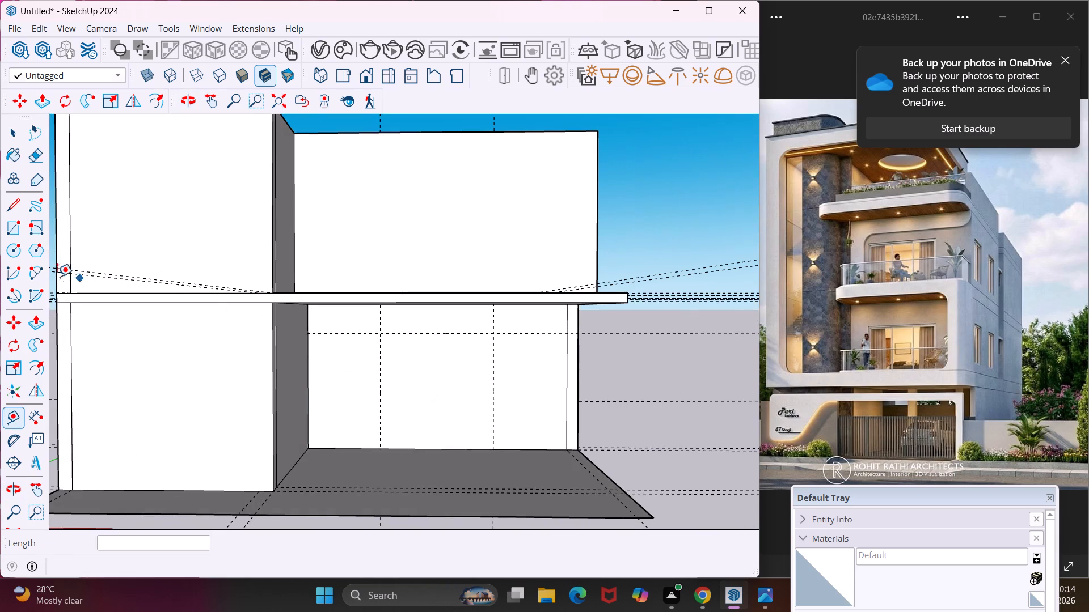
left_click(19, 231)
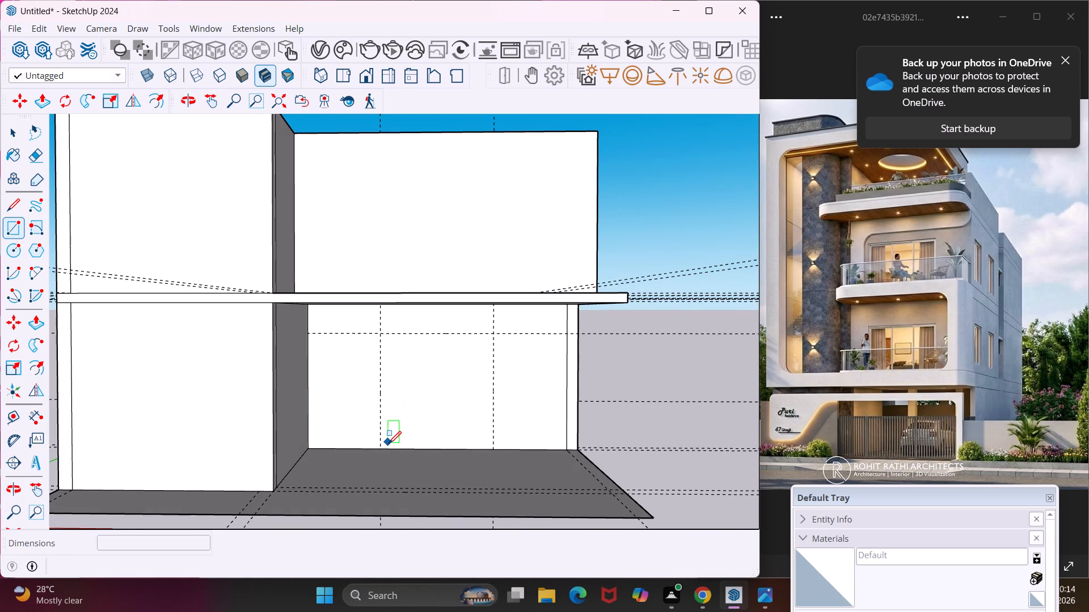
left_click(381, 450)
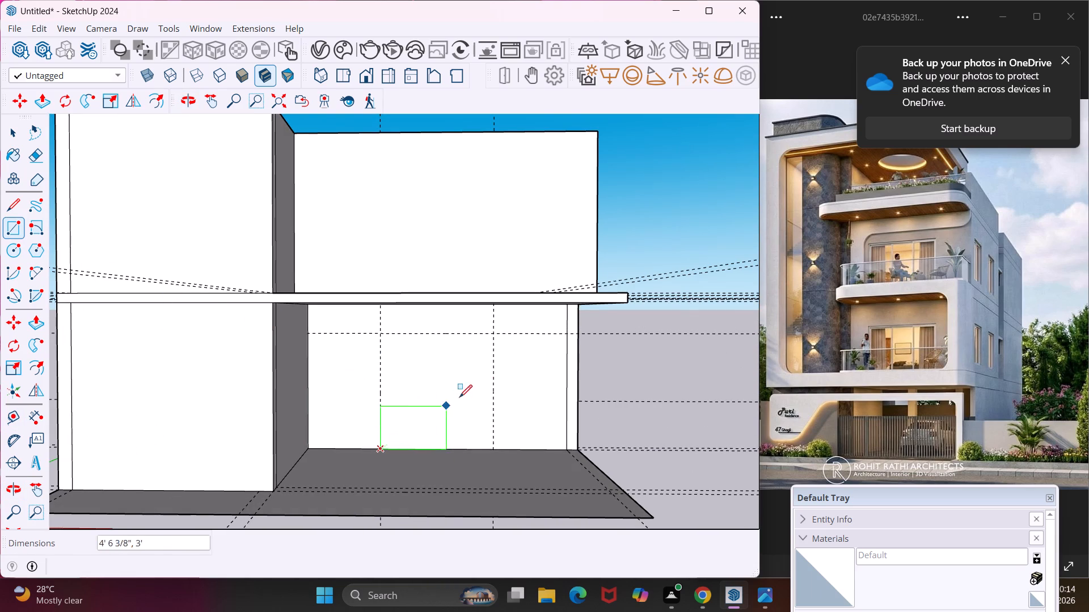
left_click(495, 335)
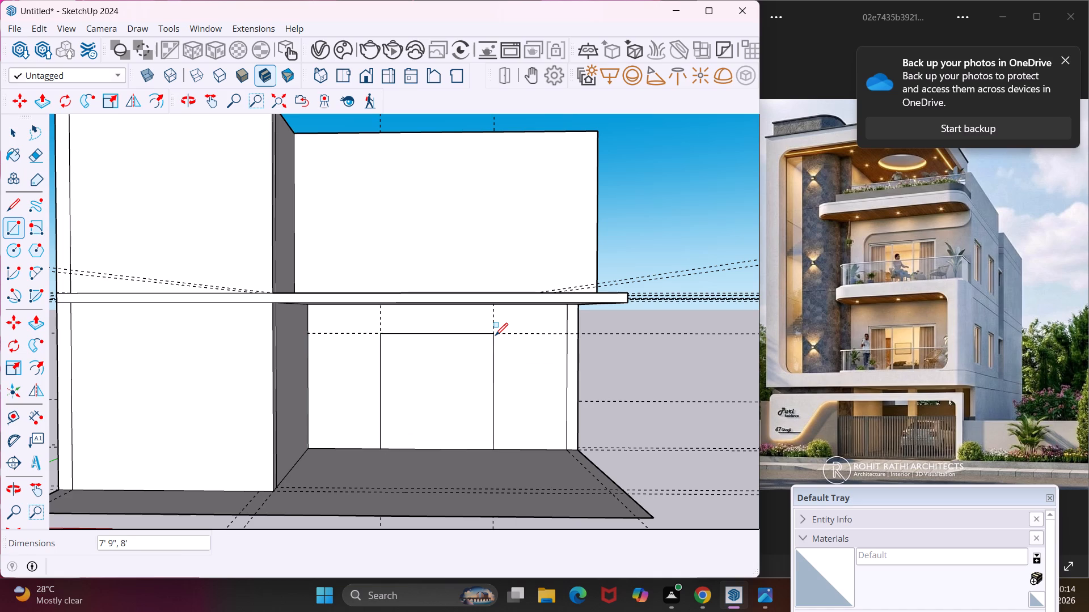
key("Escape")
key("space")
Erase the front edge of the ground-level floor strip projecting before the house, along with its two leftover side edges.
middle_click_drag(475, 380, 465, 329)
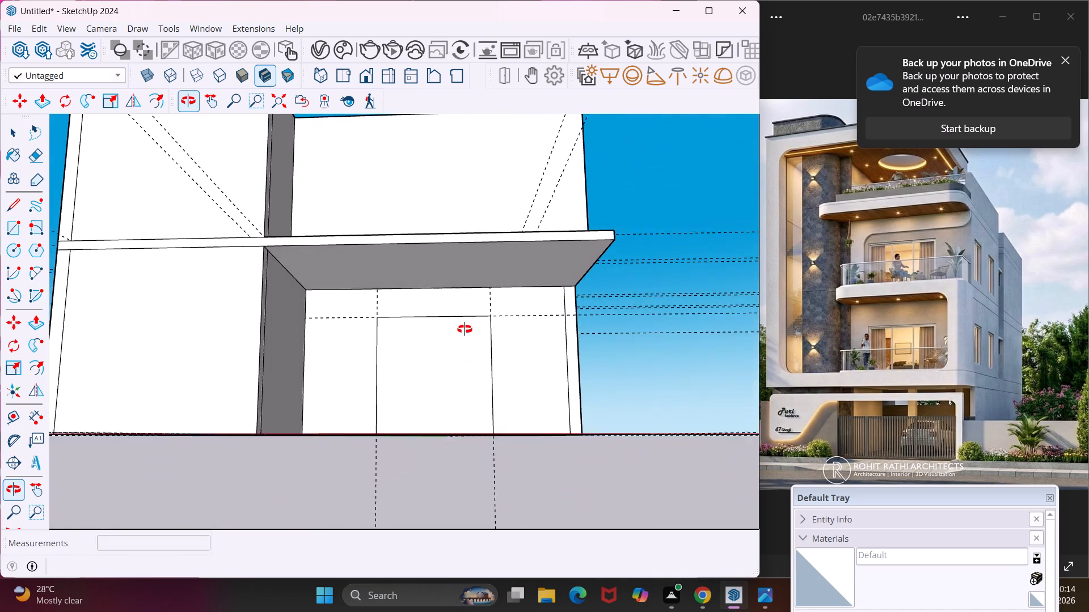
middle_click_drag(465, 329, 460, 316)
middle_click_drag(465, 344, 491, 432)
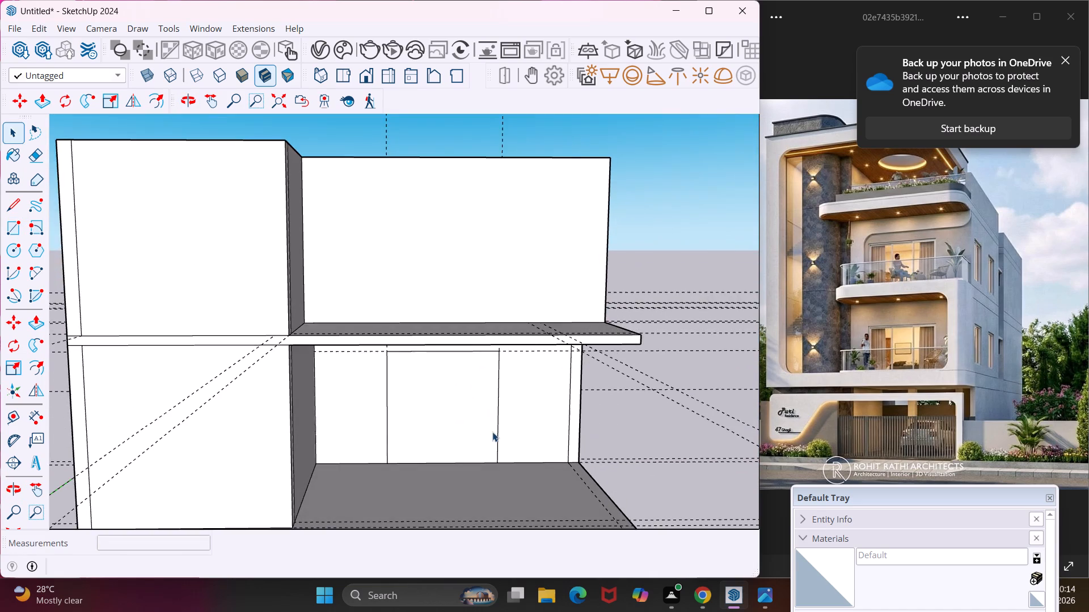
scroll(489, 425, "down", 5)
key("e")
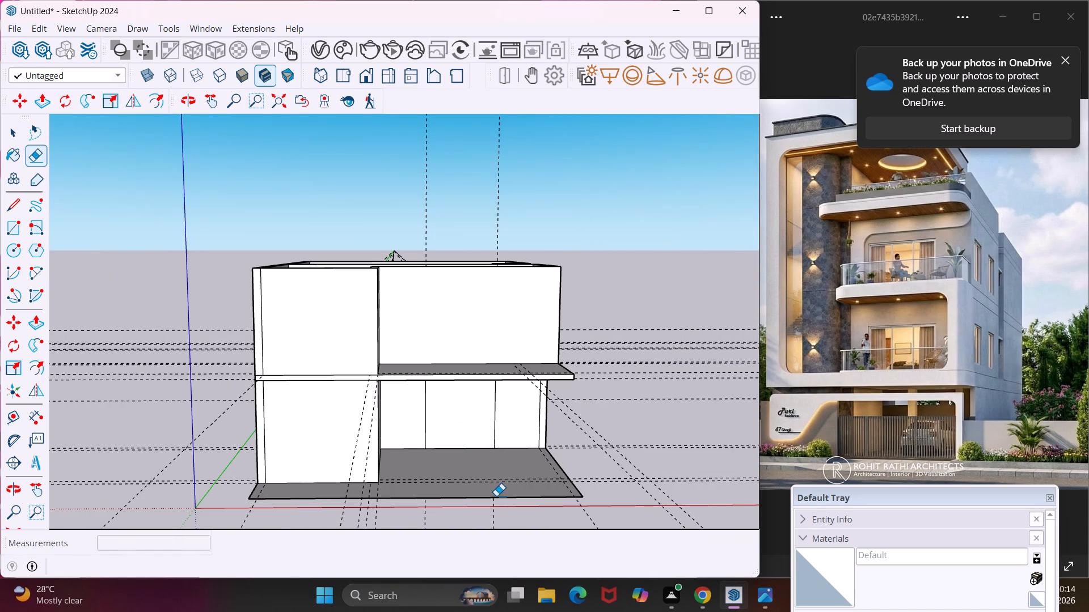
left_click(486, 500)
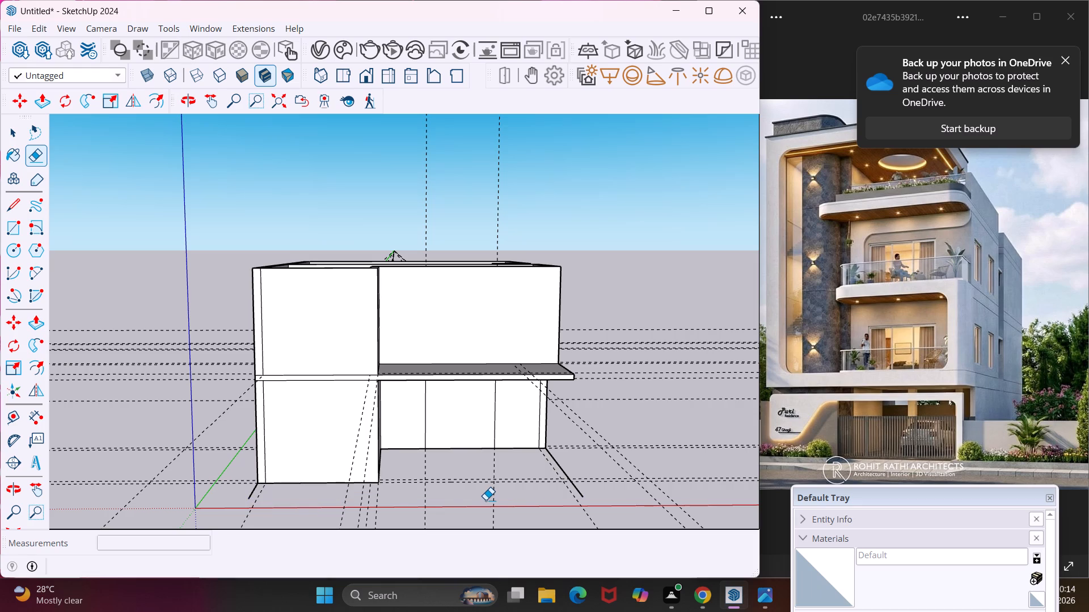
middle_click_drag(486, 500, 445, 335)
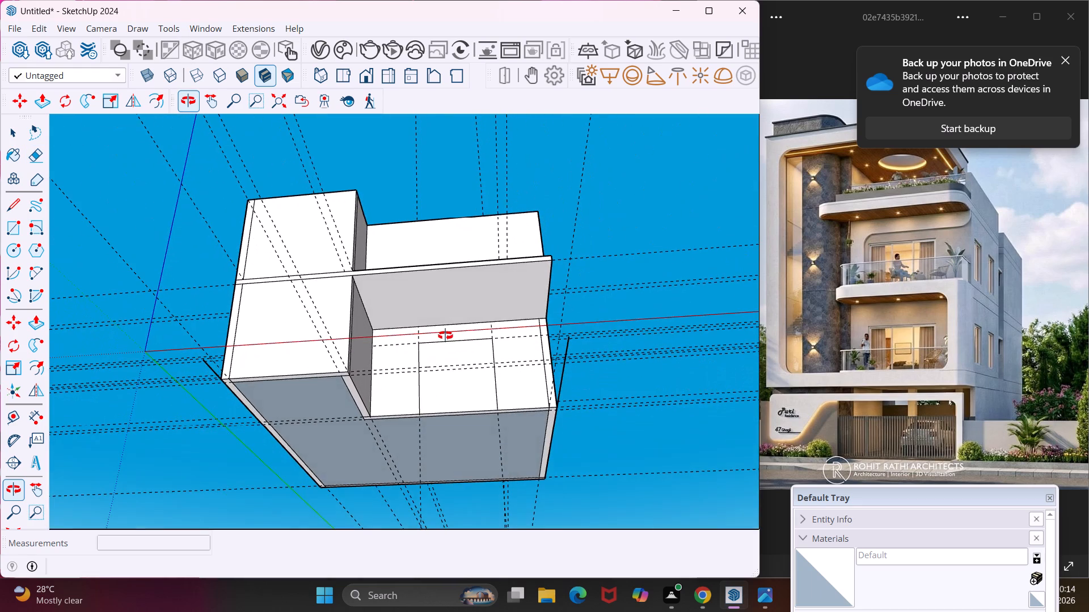
middle_click_drag(445, 335, 487, 484)
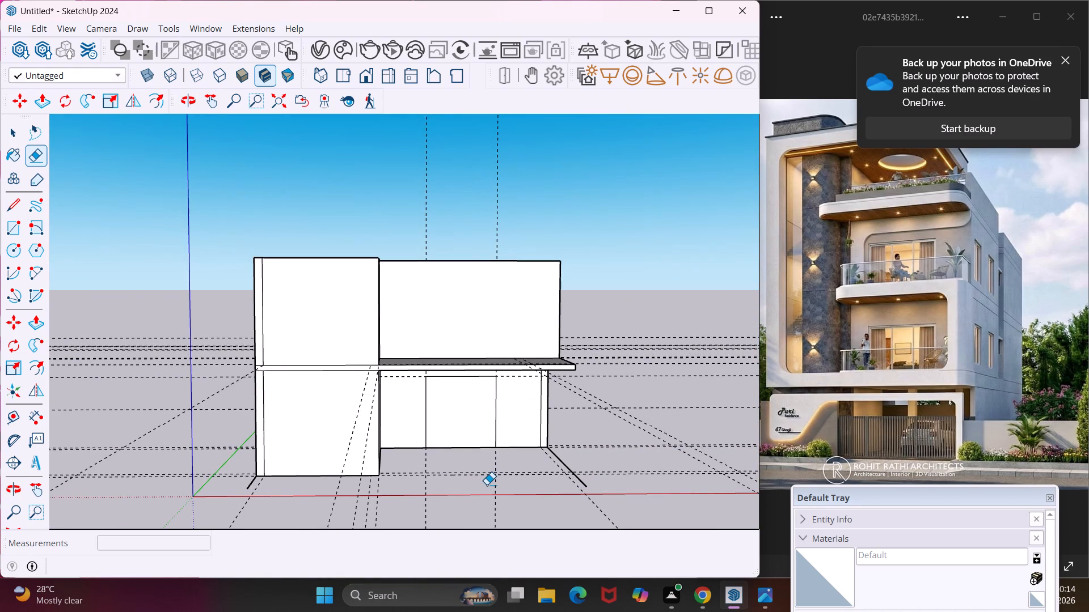
left_click(250, 482)
left_click(251, 484)
left_click(580, 482)
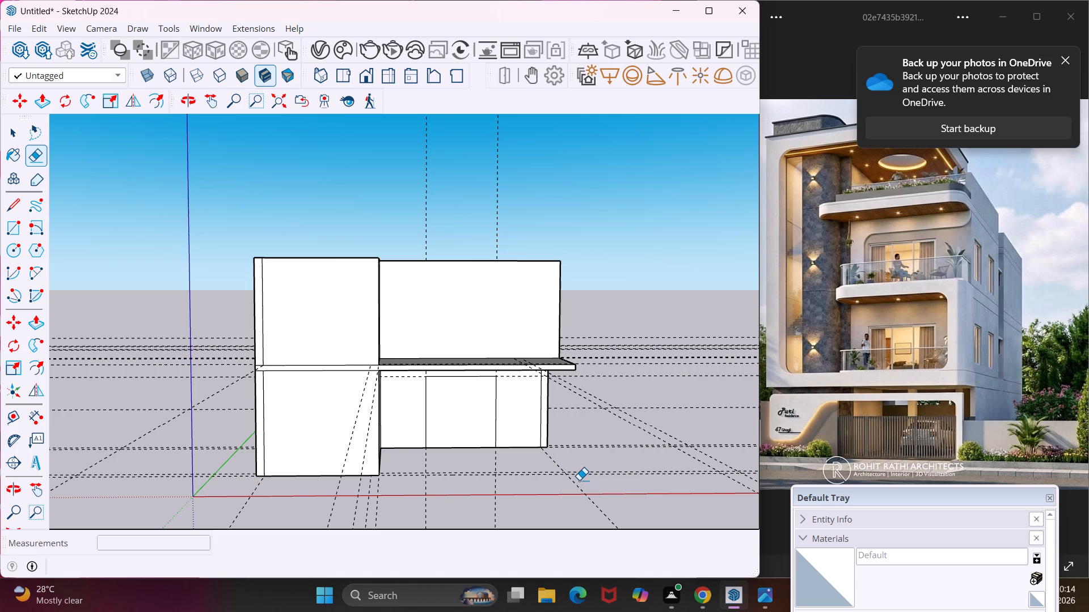
Push/Pull the door rectangle 9" back through the set-back front wall to cut the ground-floor opening.
middle_click_drag(571, 461, 535, 404)
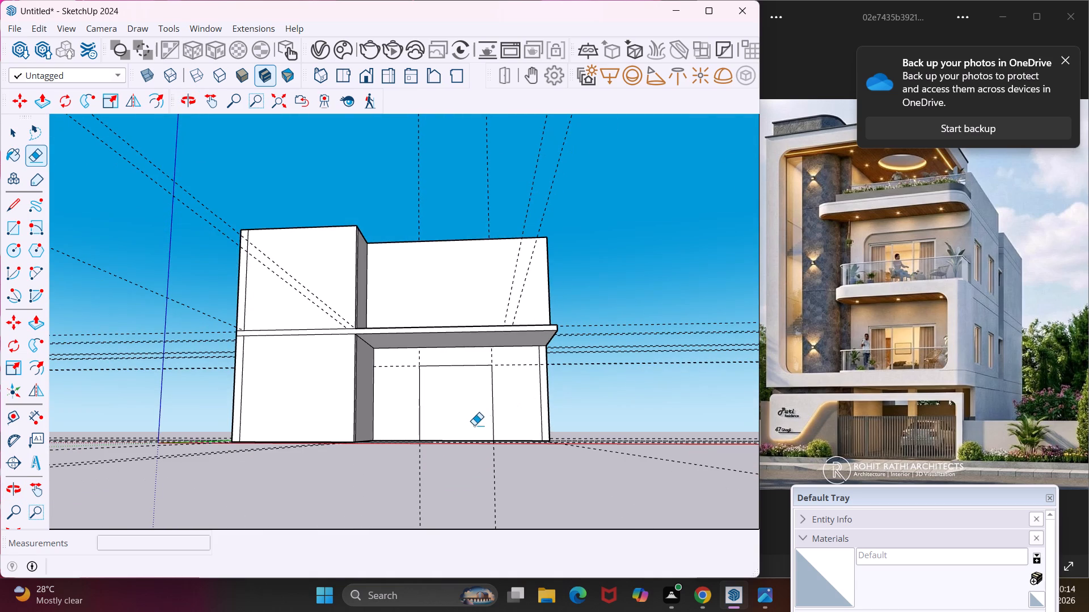
key("Escape")
key("space")
left_click(457, 420)
middle_click_drag(458, 420, 470, 467)
key("p")
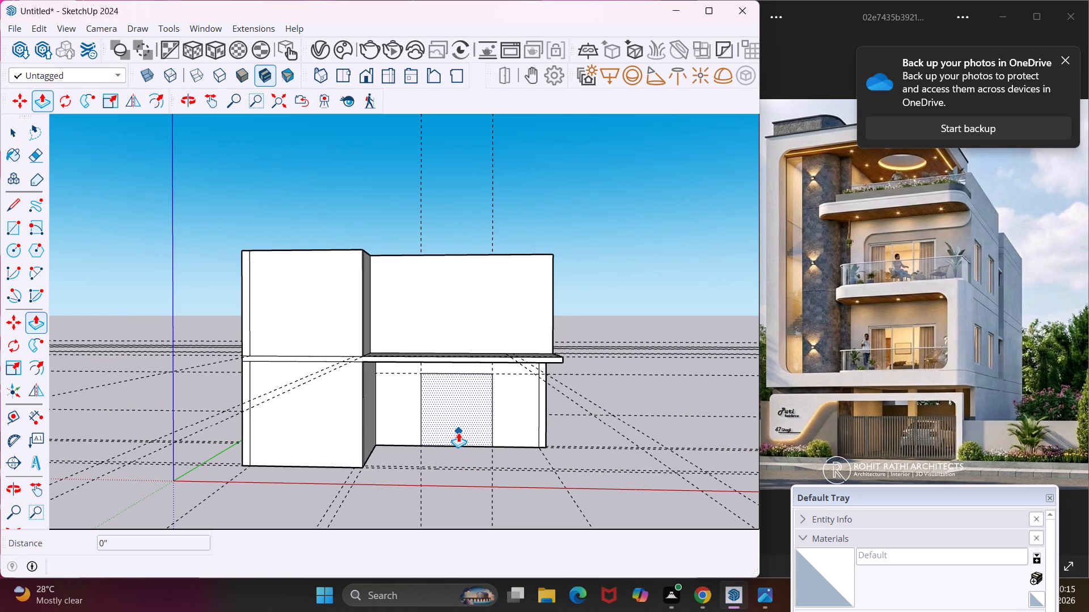
left_click(458, 432)
scroll(457, 401, "up", 9)
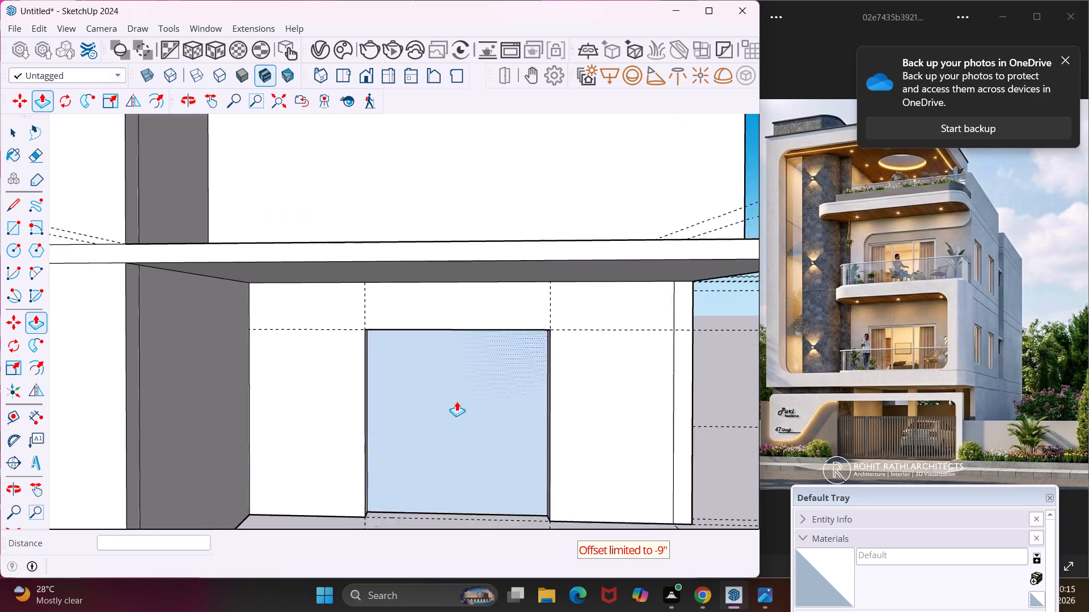
scroll(457, 401, "up", 1)
left_click(457, 398)
middle_click_drag(457, 398, 487, 402)
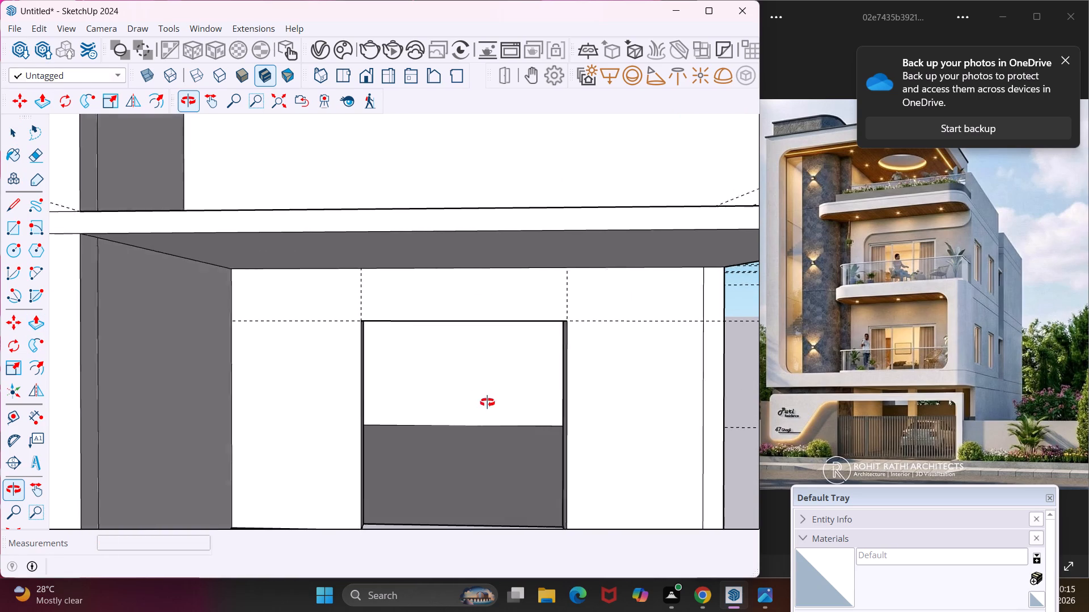
middle_click_drag(487, 402, 539, 415)
scroll(519, 396, "down", 8)
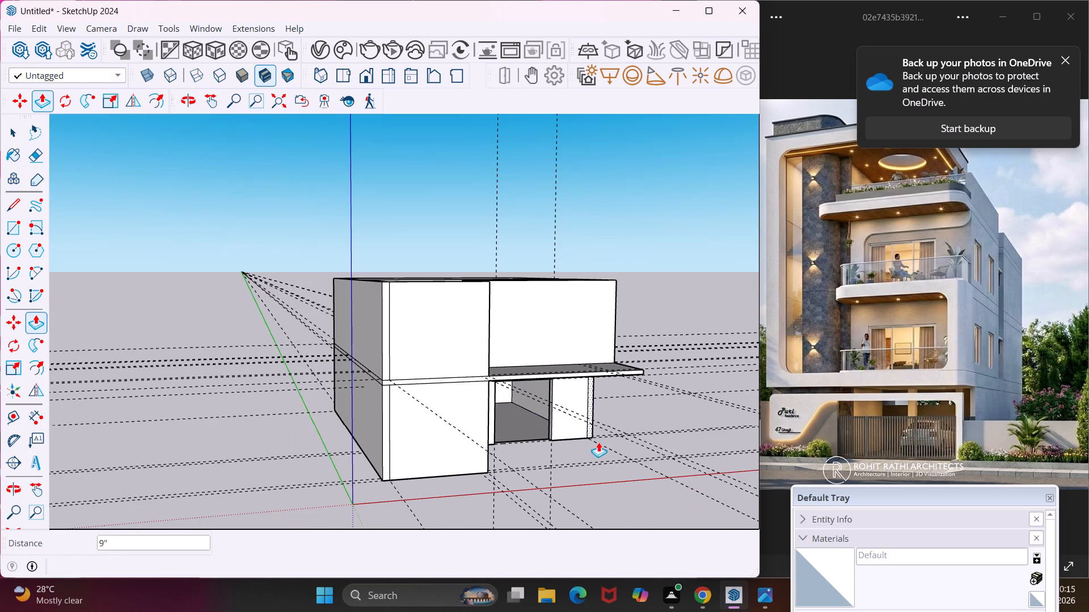
key("Escape")
key("space")
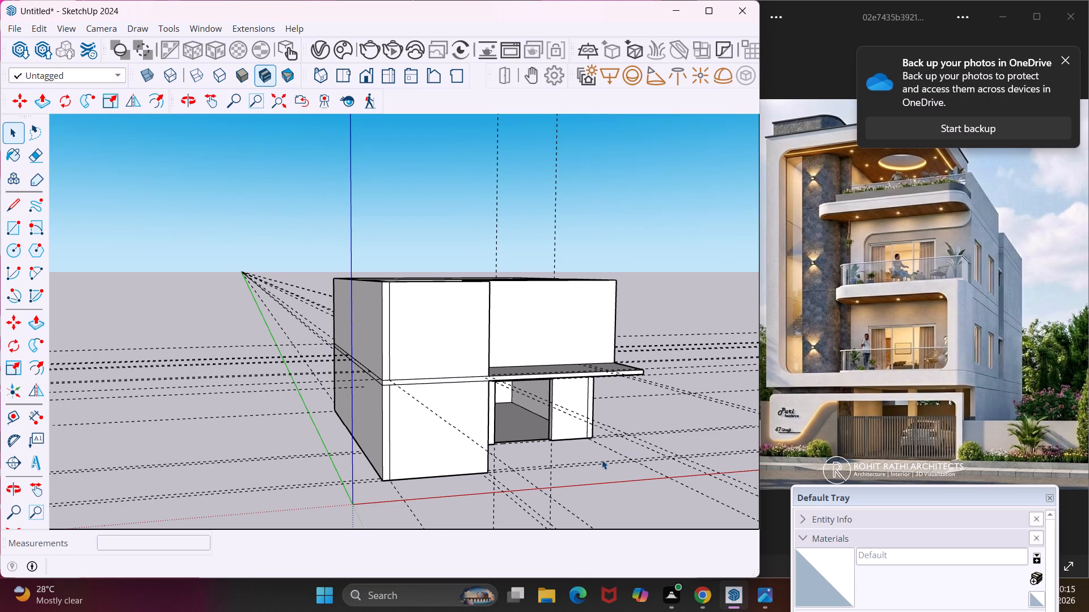
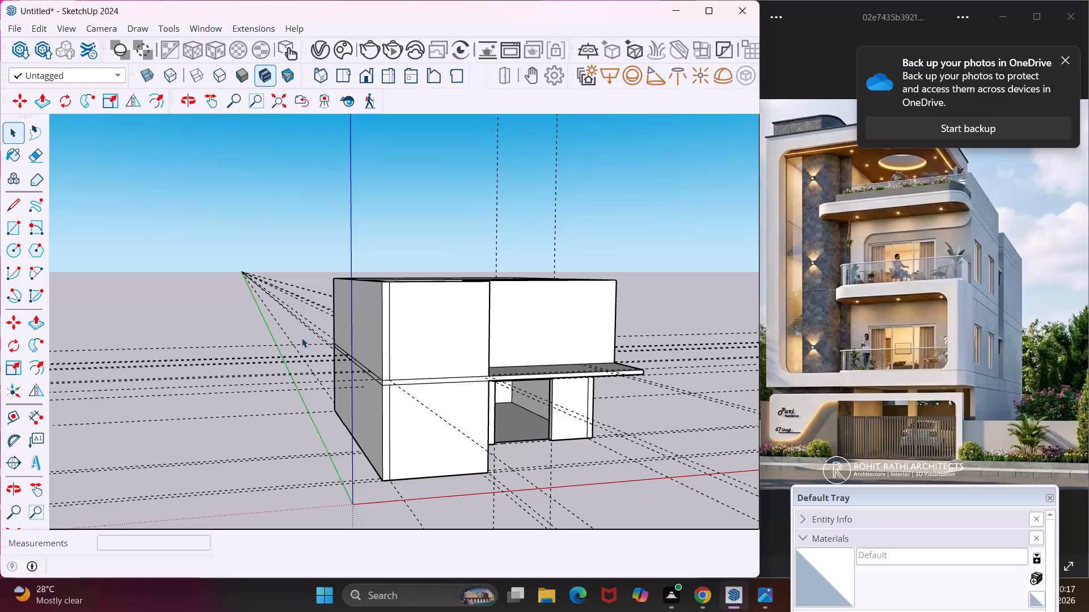
Examine the two-storey shell around the projecting slab, the ground-floor opening and the upper floor's set-back front wall.
middle_click_drag(481, 418, 465, 413)
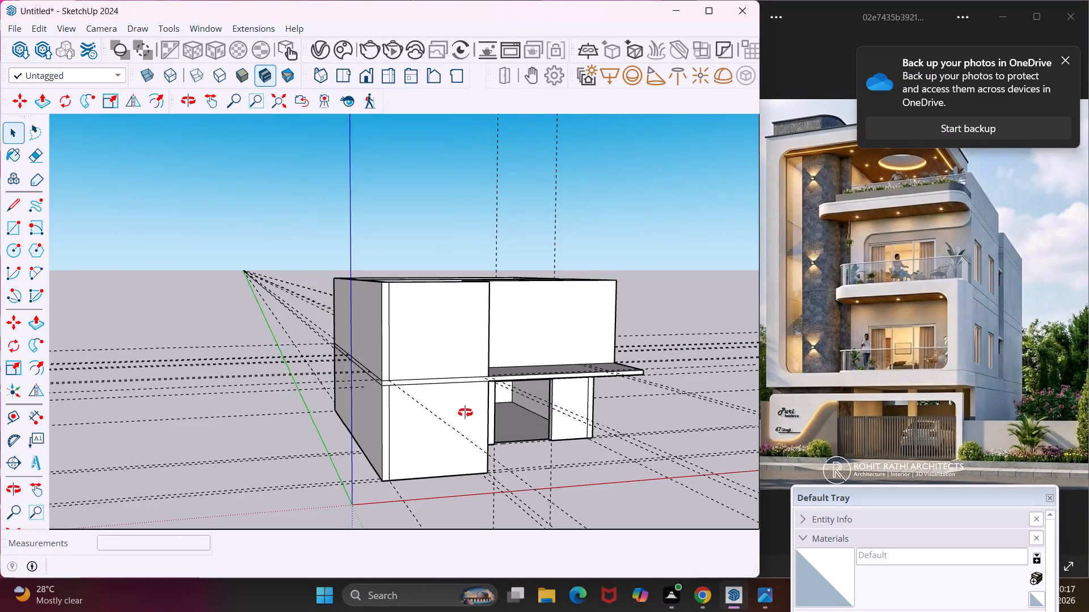
middle_click_drag(465, 413, 253, 460)
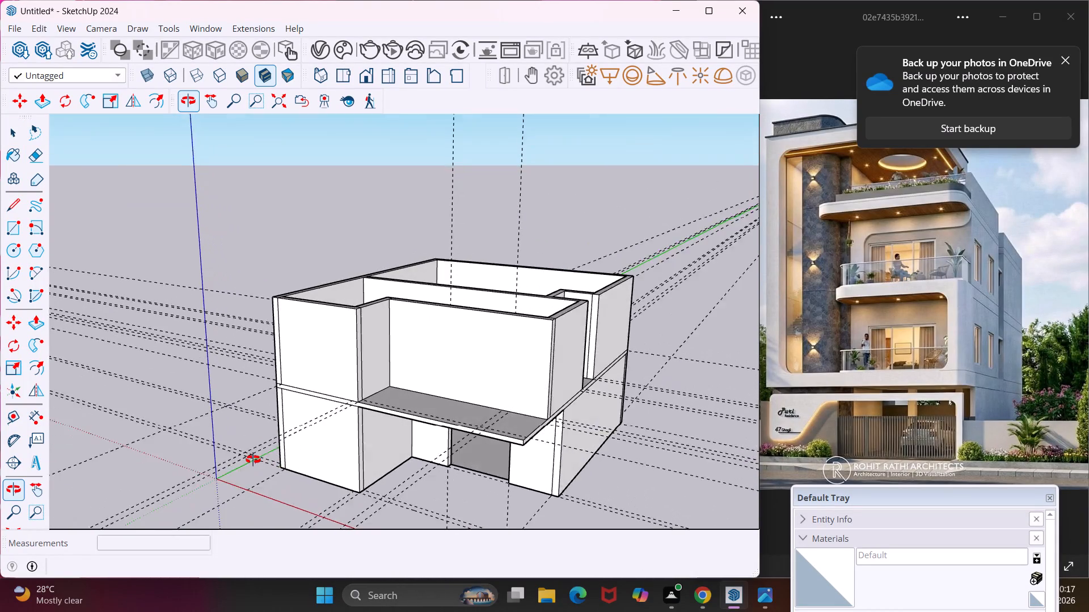
middle_click_drag(253, 460, 231, 456)
scroll(331, 381, "up", 4)
middle_click_drag(331, 381, 324, 420)
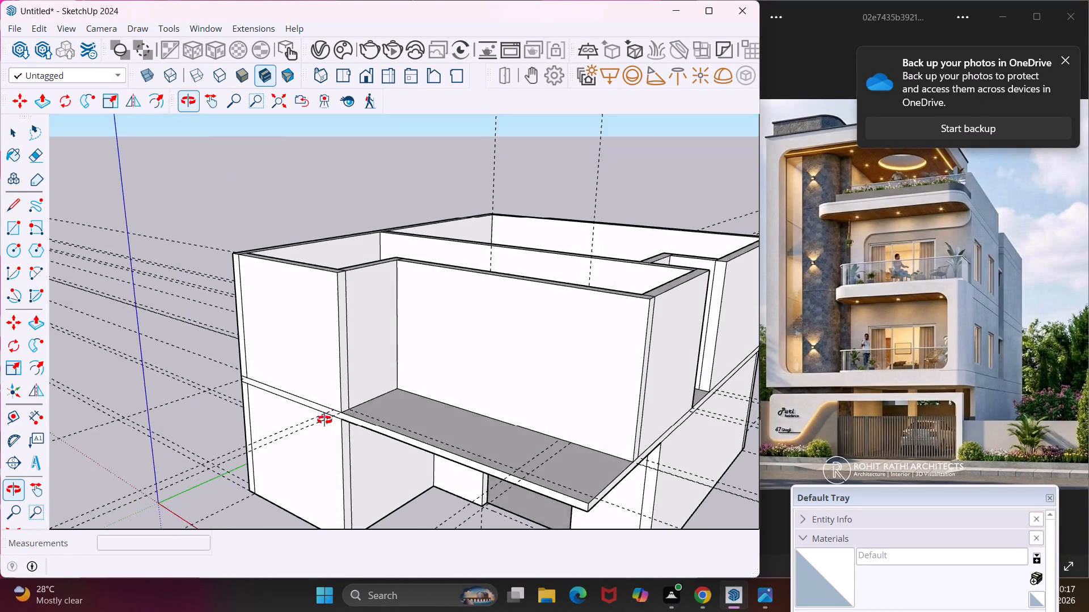
middle_click_drag(324, 420, 309, 467)
scroll(325, 420, "up", 4)
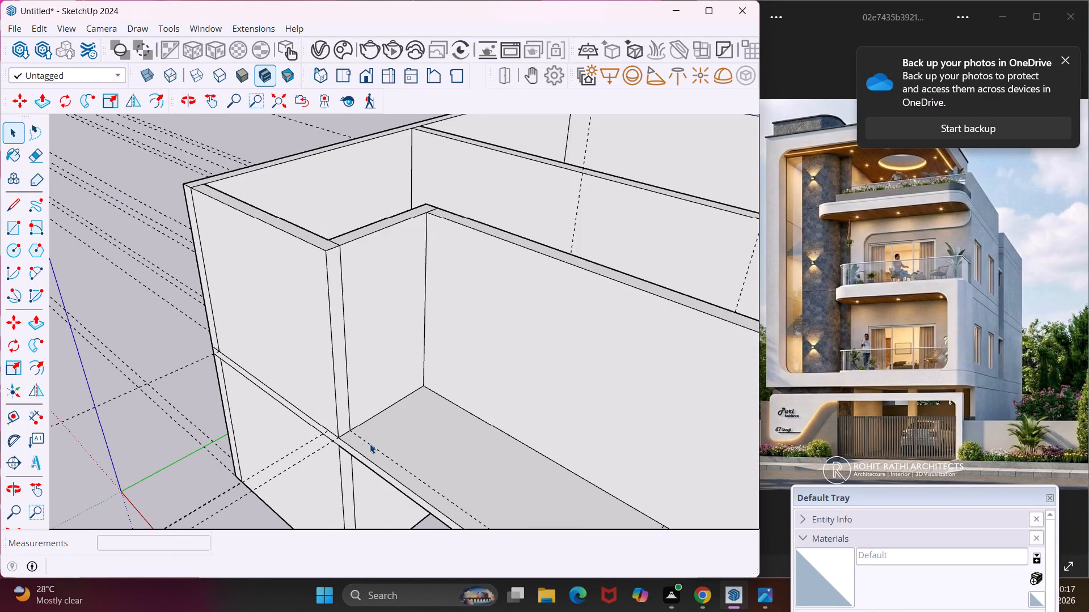
middle_click_drag(370, 444, 413, 261)
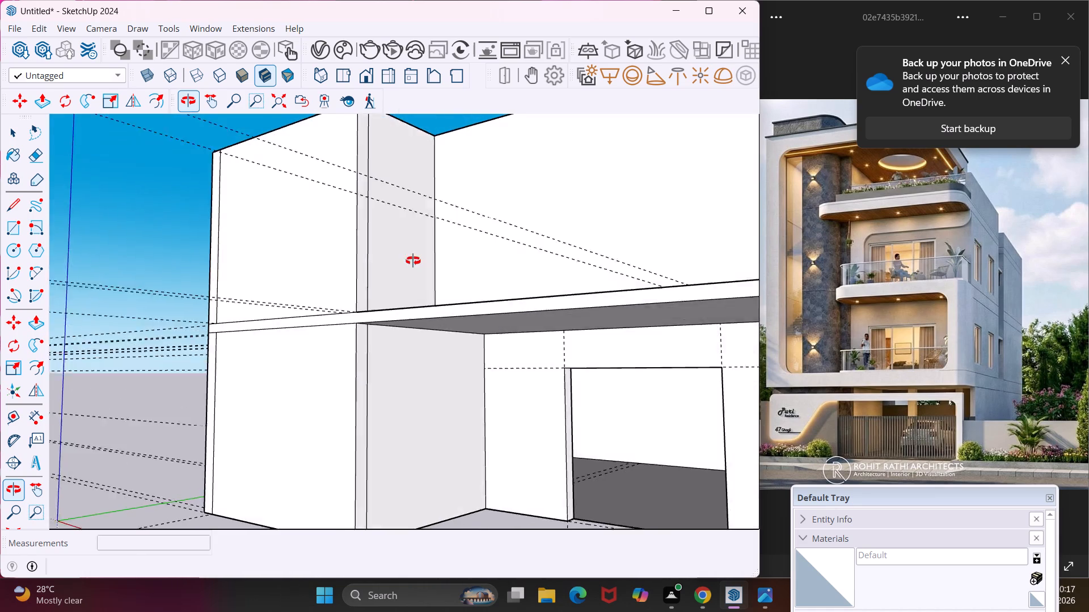
middle_click_drag(413, 261, 418, 256)
scroll(404, 264, "down", 4)
middle_click_drag(529, 241, 669, 396)
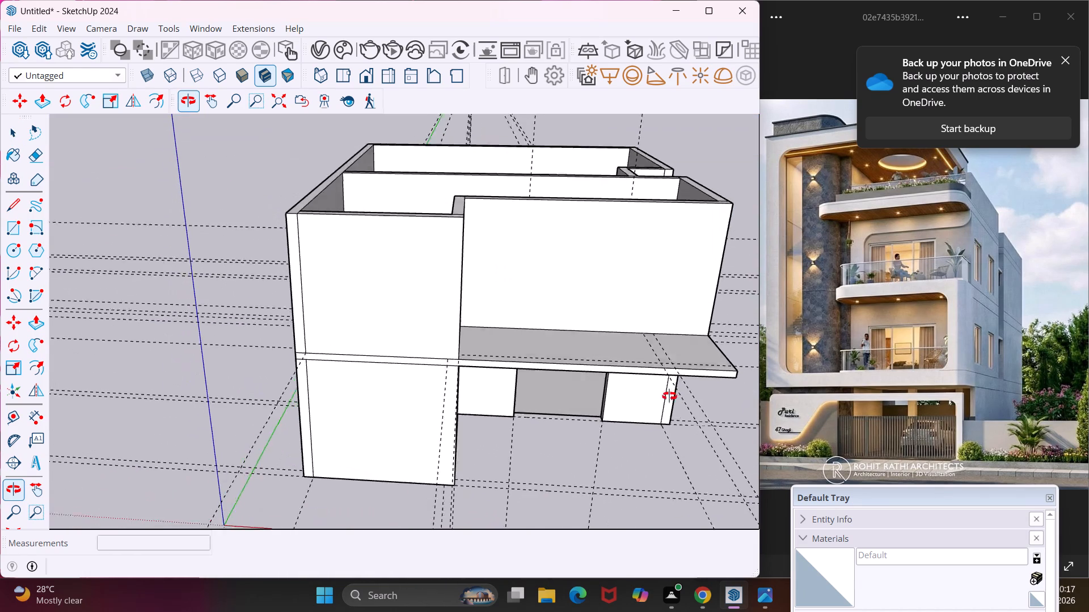
middle_click_drag(669, 396, 669, 401)
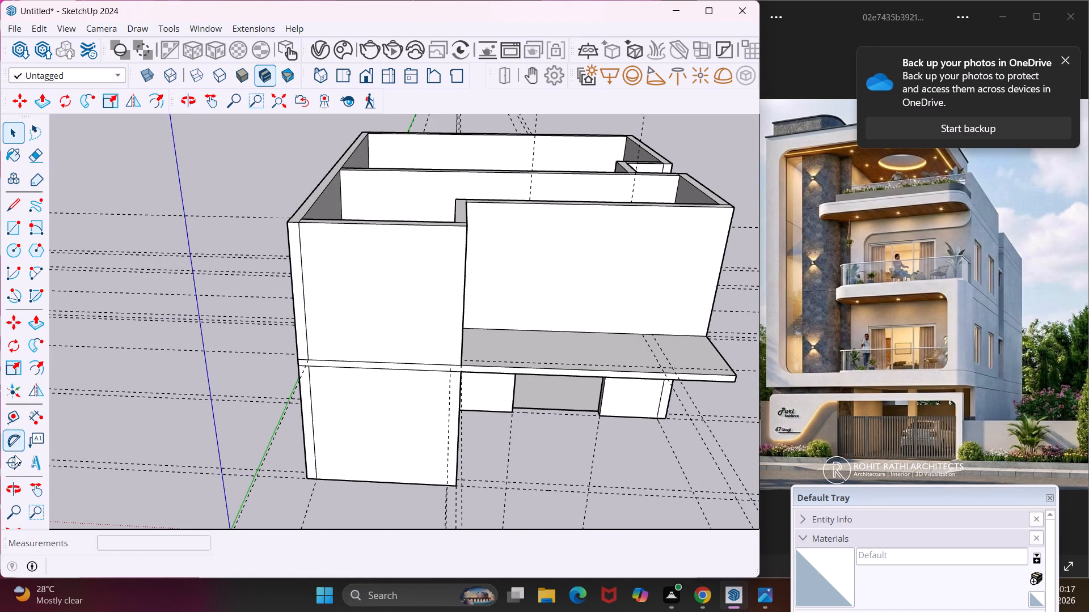
Place two vertical guides on the upper floor's set-back front wall, 4' from its inner corner and a further 8' along.
left_click(10, 417)
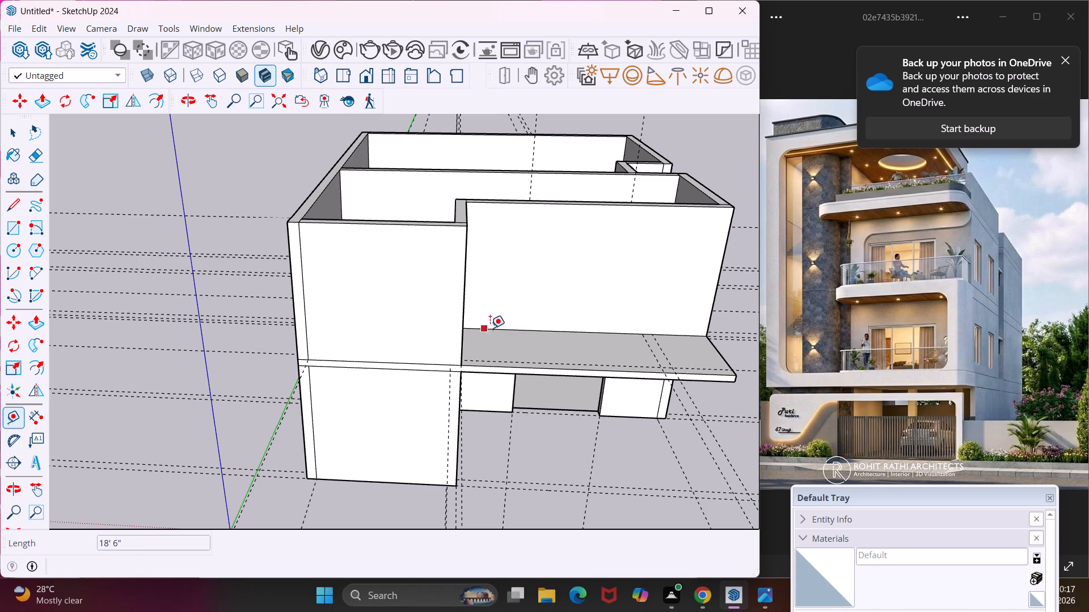
middle_click_drag(484, 305, 408, 324)
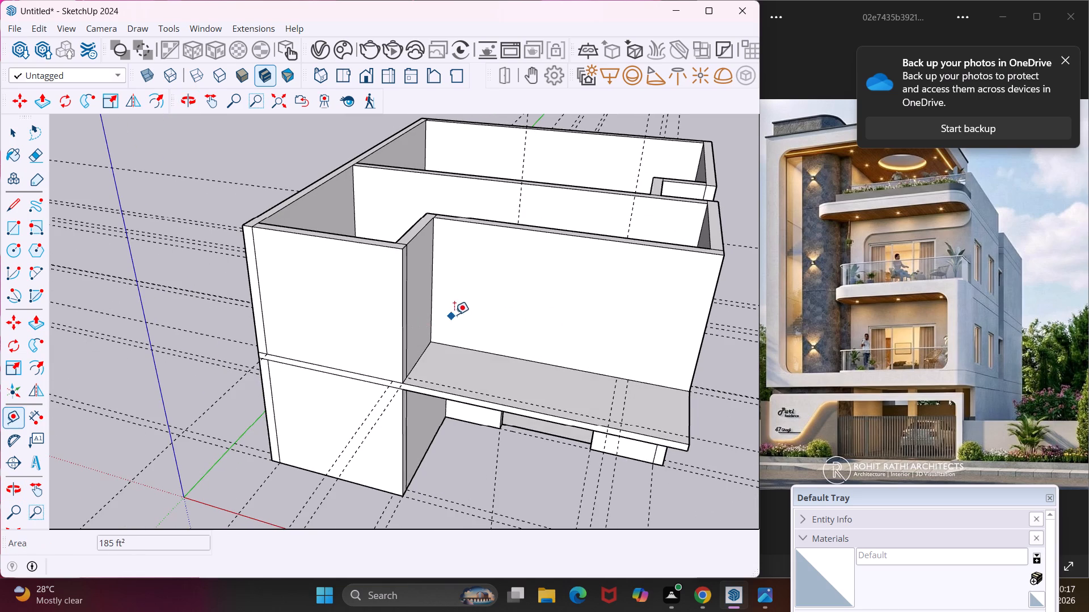
left_click(434, 299)
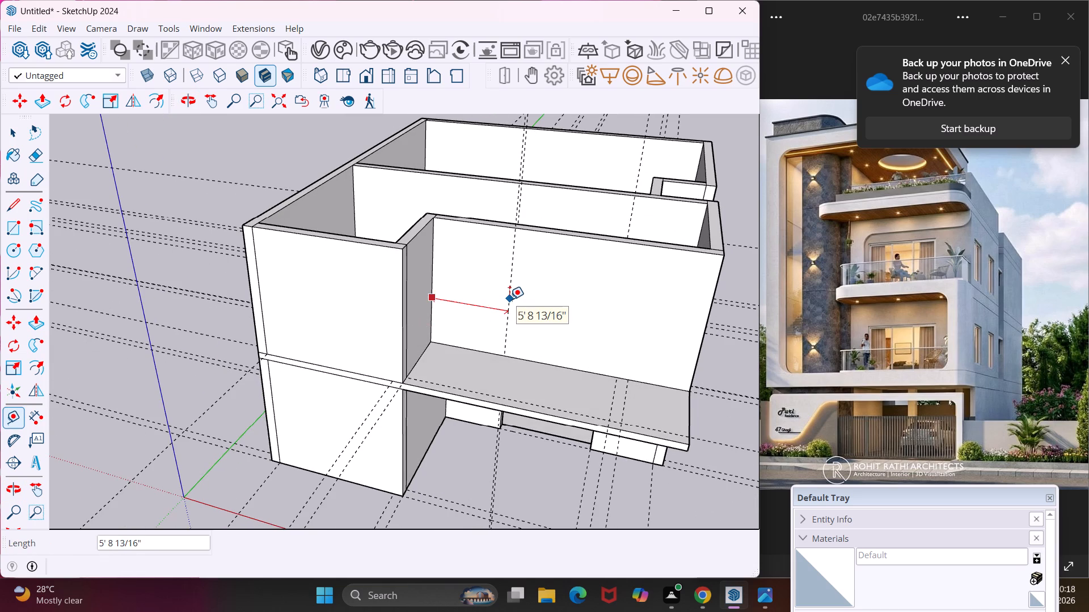
type("4'")
key("Return")
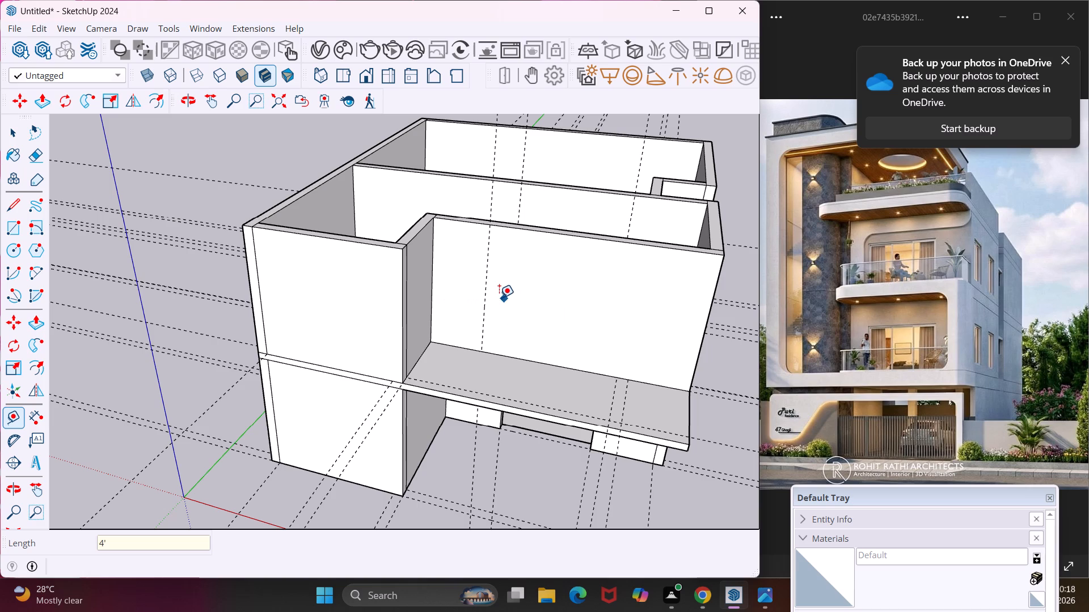
left_click(486, 289)
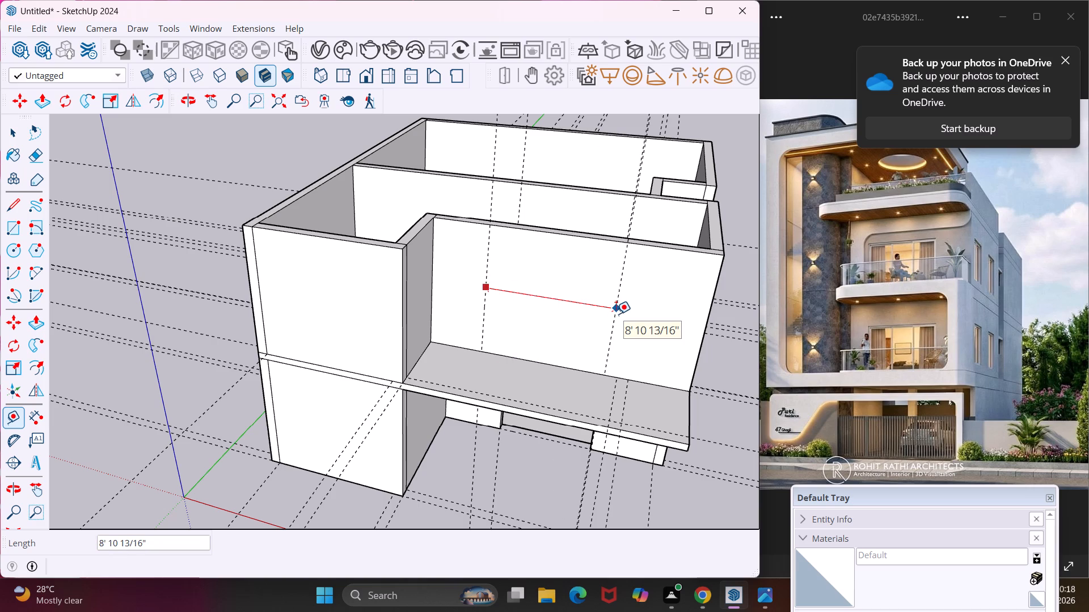
type("8'")
key("Return")
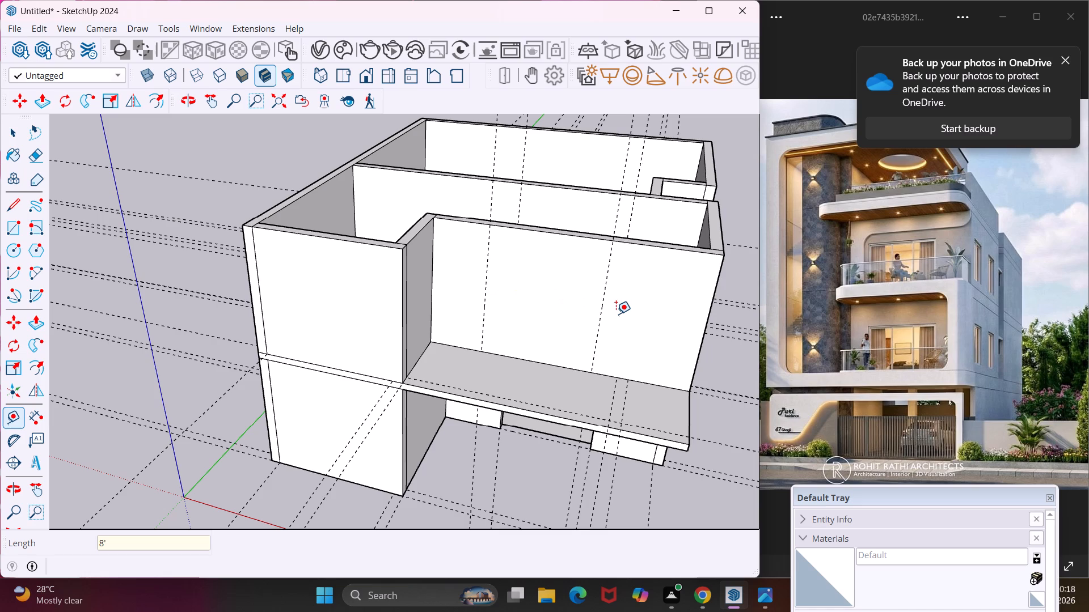
Place a horizontal guide 3' below the top edge of the upper floor's set-back front wall.
left_click(570, 239)
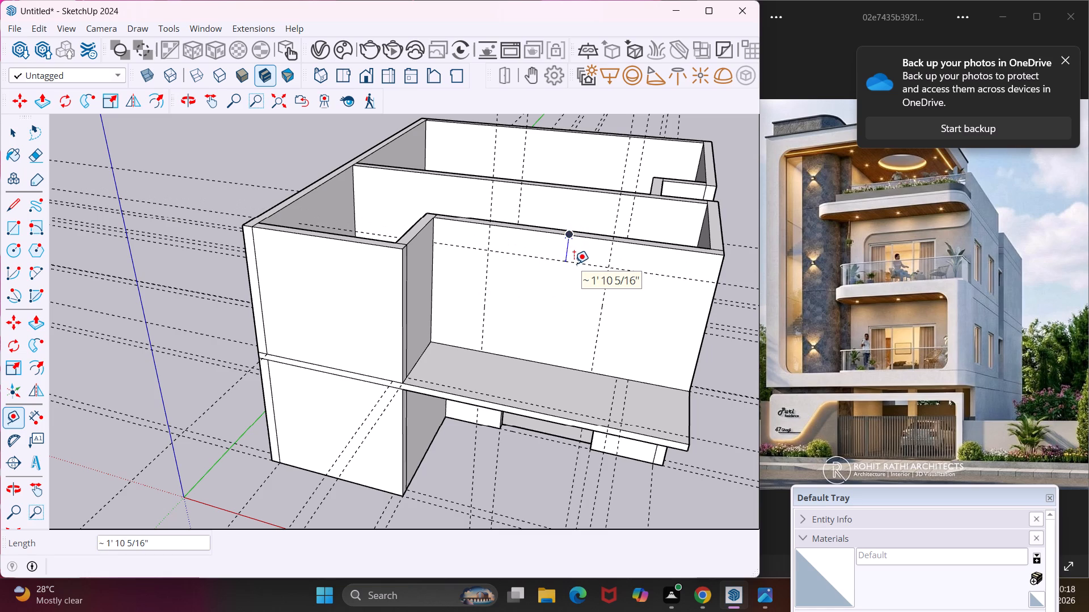
type("3'")
key("Return")
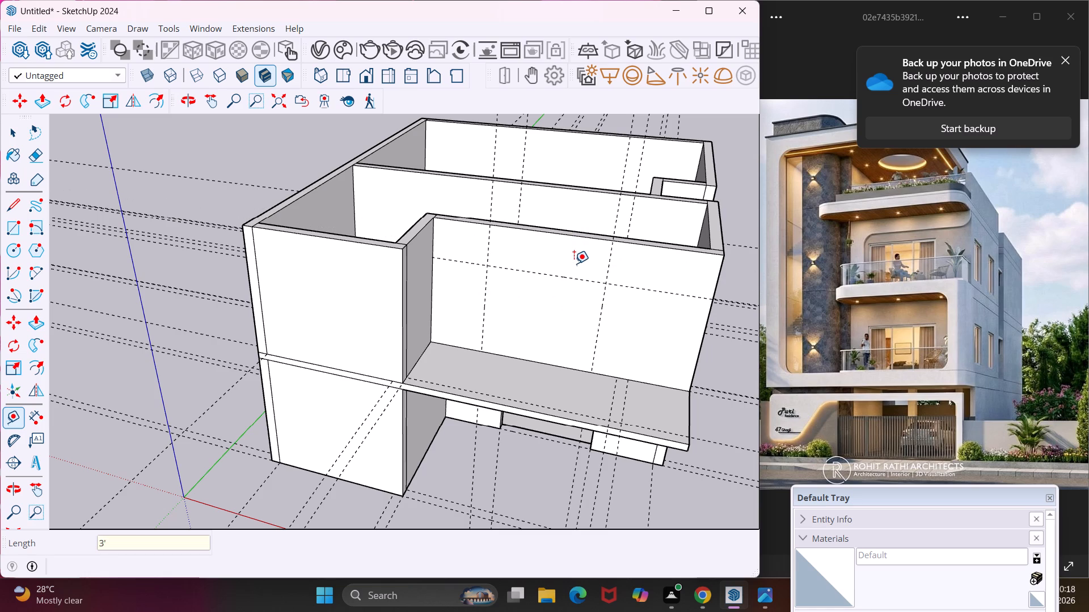
key("Escape")
key("space")
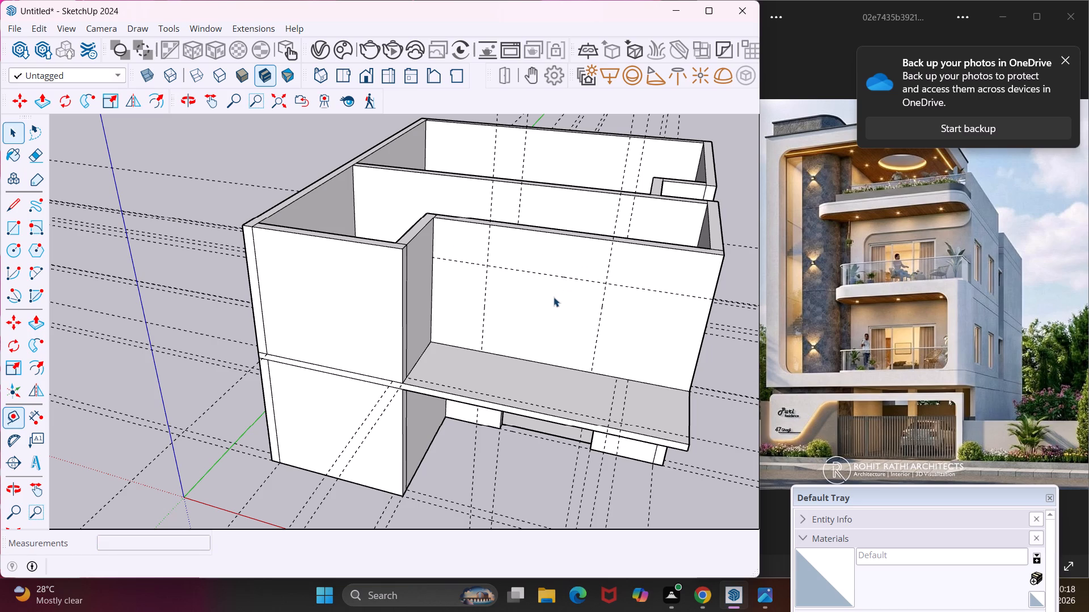
Draw an 8' by 7' door rectangle on the upper floor's set-back wall, from the guide intersection down to the slab.
middle_click_drag(551, 301, 569, 229)
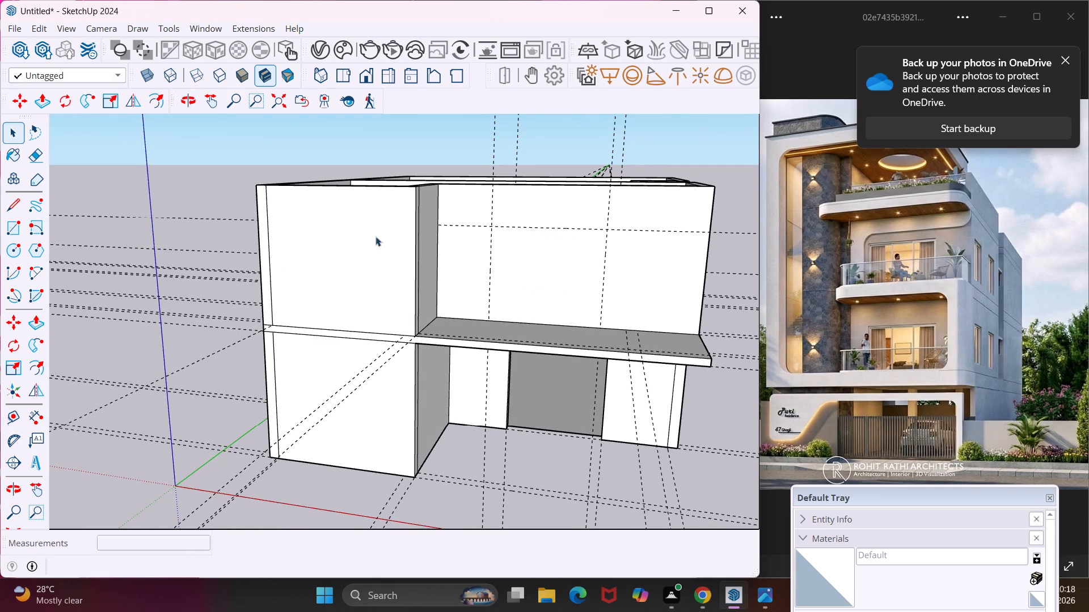
left_click(14, 224)
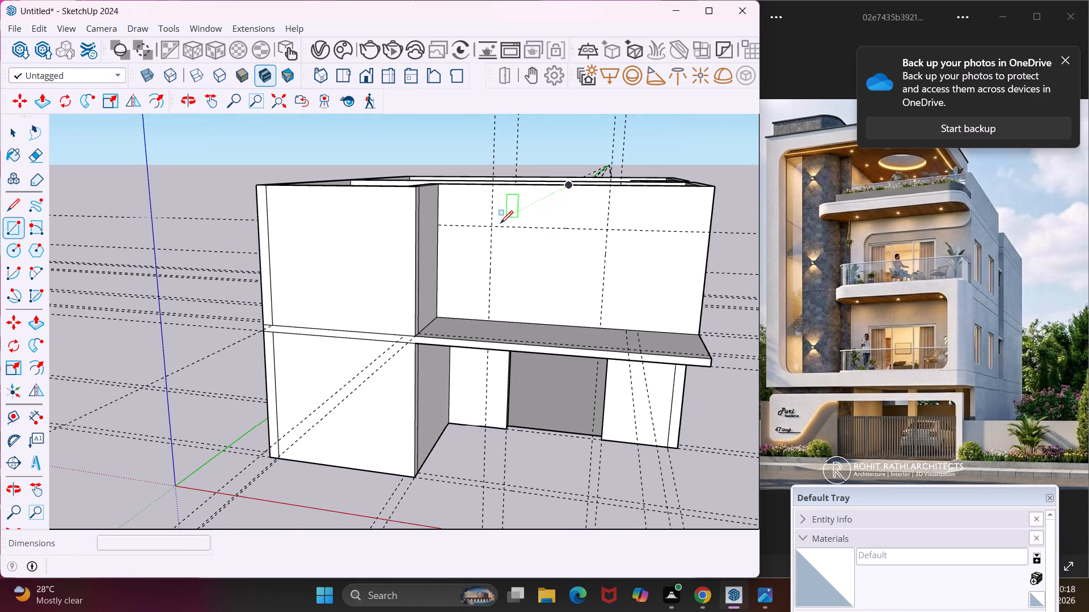
left_click(492, 226)
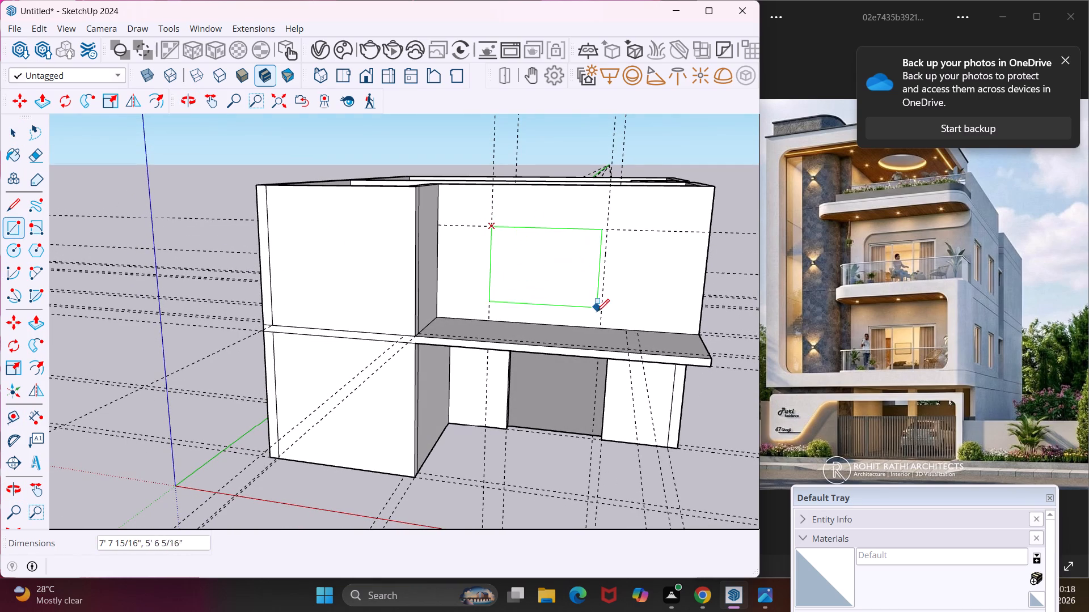
left_click(601, 327)
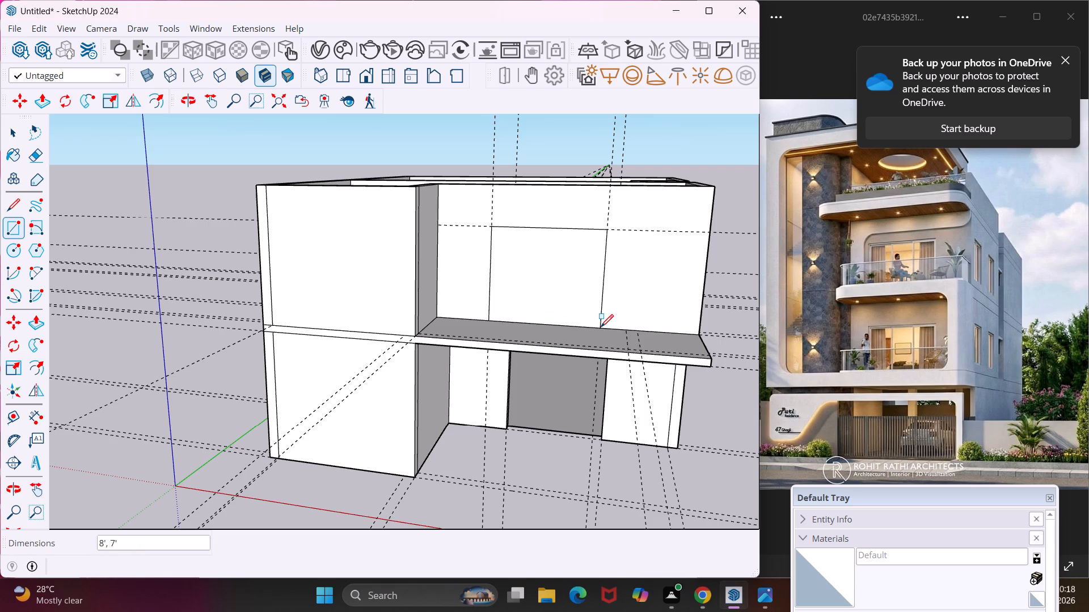
key("Escape")
key("space")
Push/Pull the upper-floor door rectangle 9" back through the set-back front wall to cut the opening.
middle_click_drag(580, 277, 467, 350)
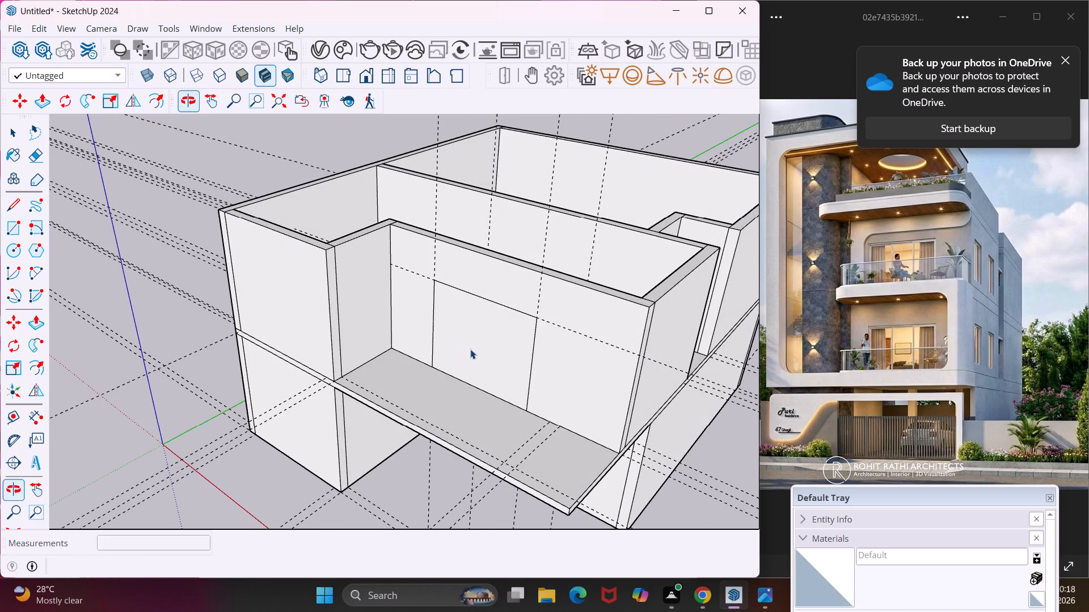
left_click(479, 346)
key("p")
left_click(479, 346)
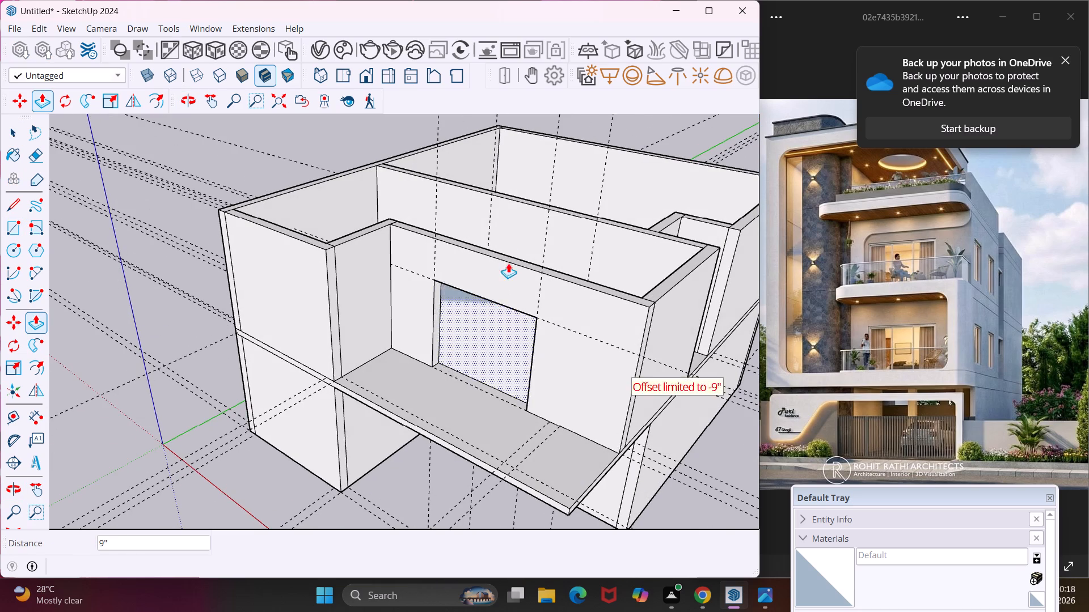
middle_click_drag(514, 249, 478, 313)
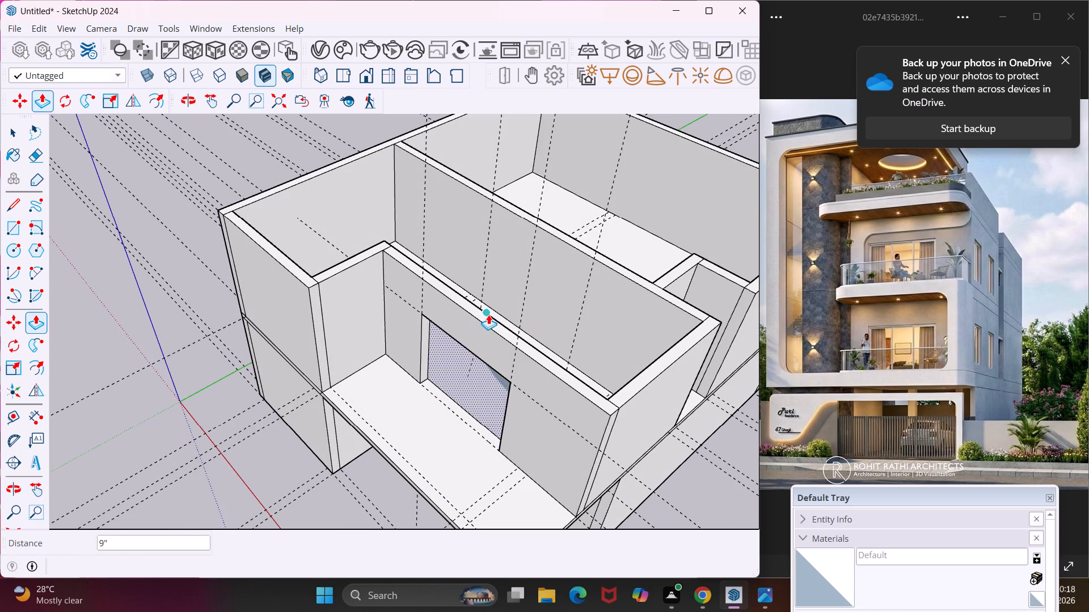
left_click(488, 314)
key("Escape")
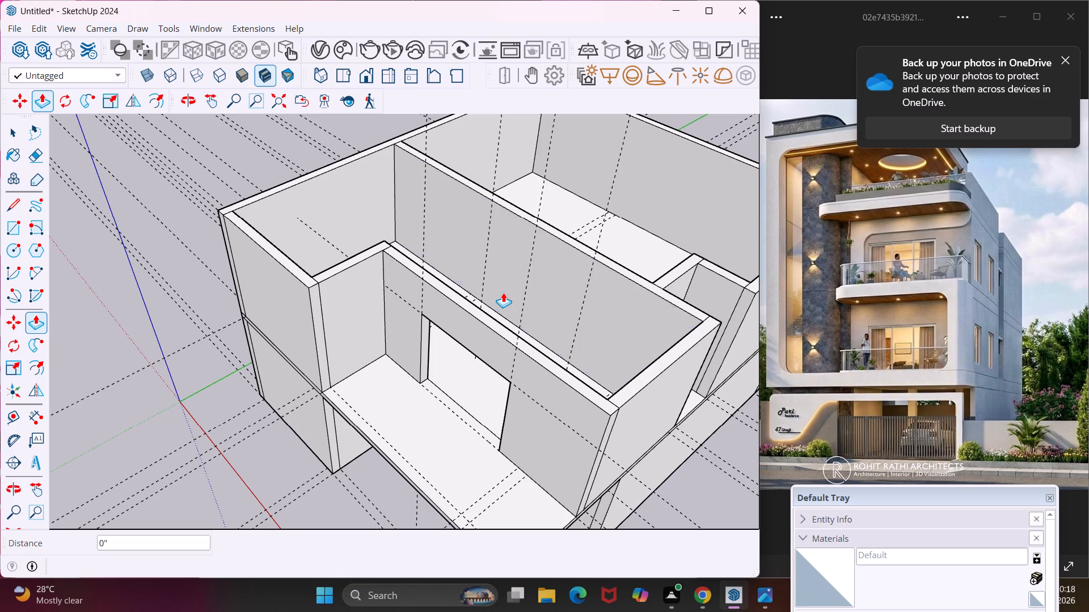
key("space")
Place two vertical guides on the upper floor's interior cross wall, about 14' 1" from its inner corner and a further 3' along.
middle_click_drag(500, 272, 578, 303)
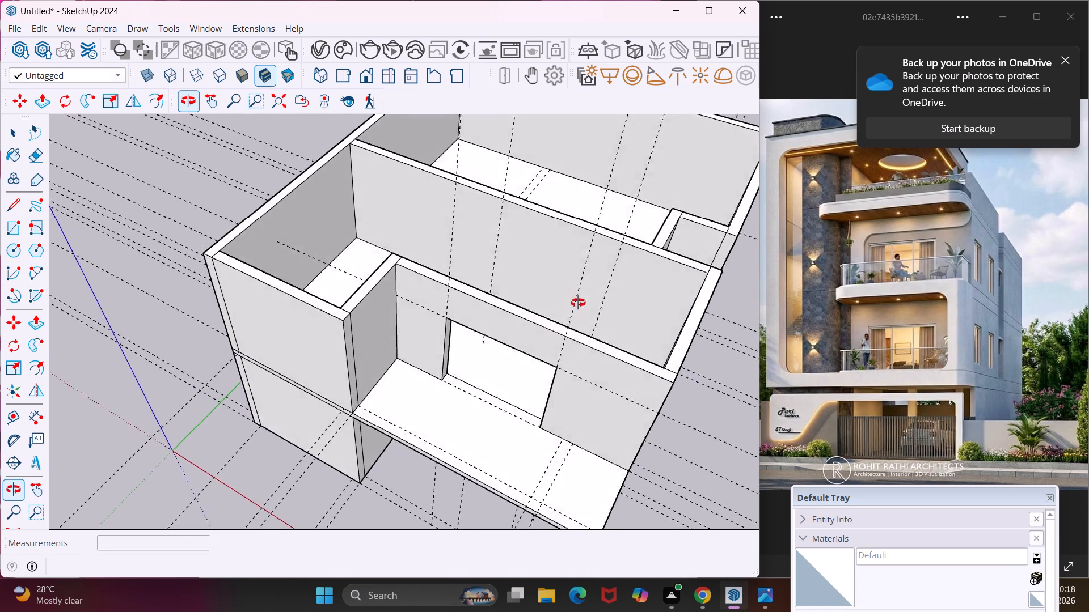
middle_click_drag(578, 303, 585, 342)
middle_click_drag(511, 268, 577, 250)
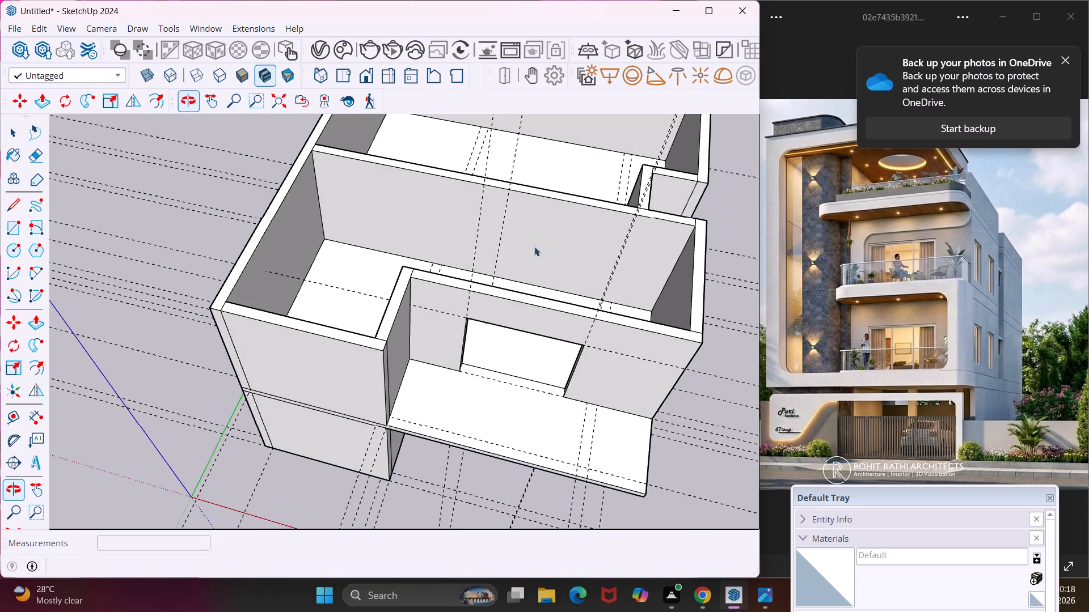
scroll(458, 245, "up", 5)
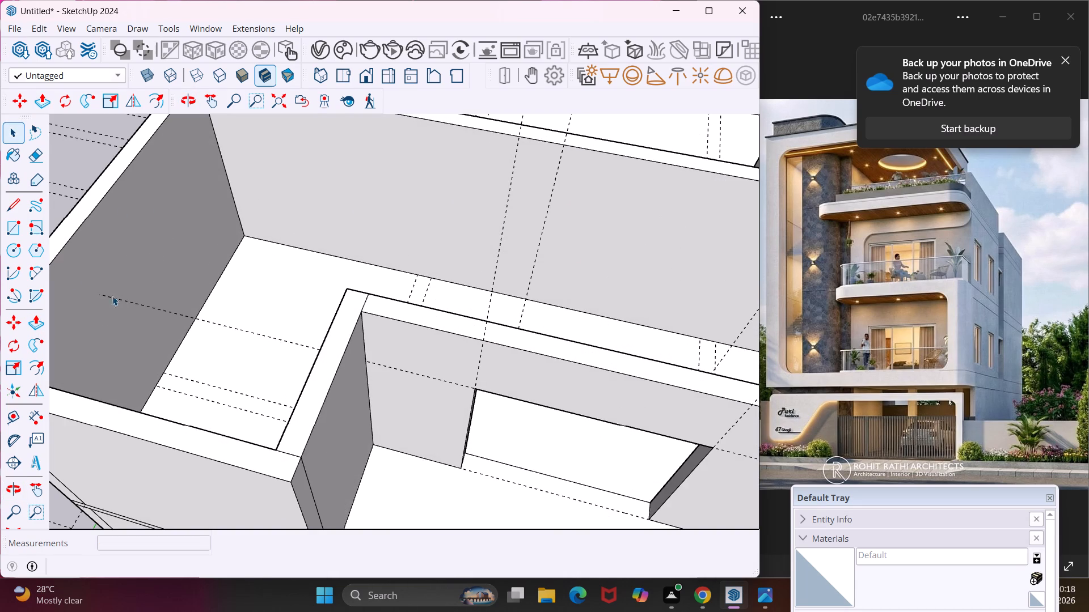
middle_click_drag(584, 342, 545, 201)
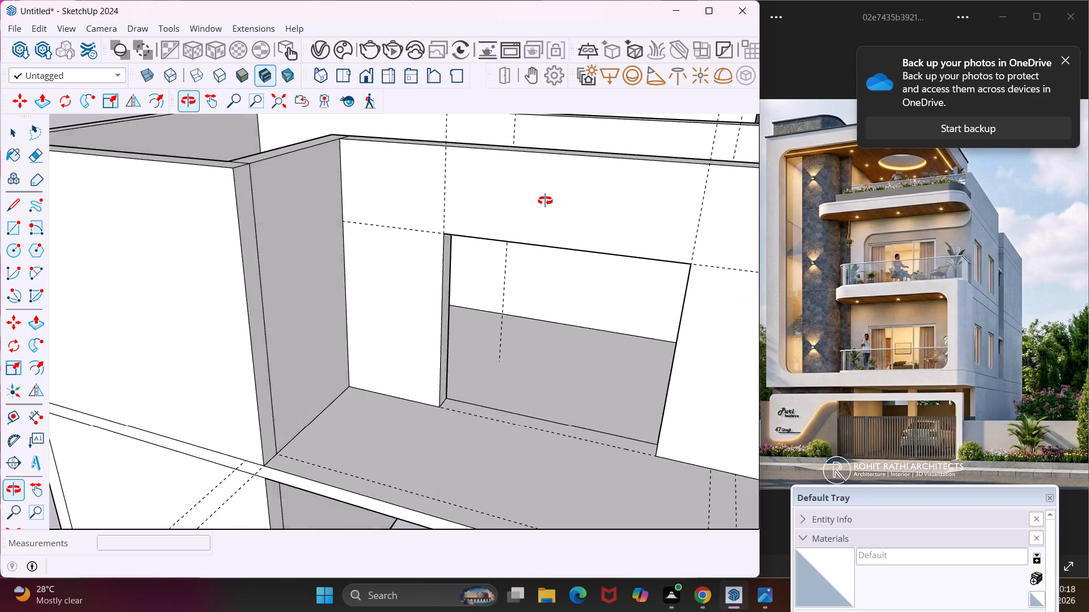
middle_click_drag(545, 201, 532, 171)
middle_click_drag(544, 166, 585, 367)
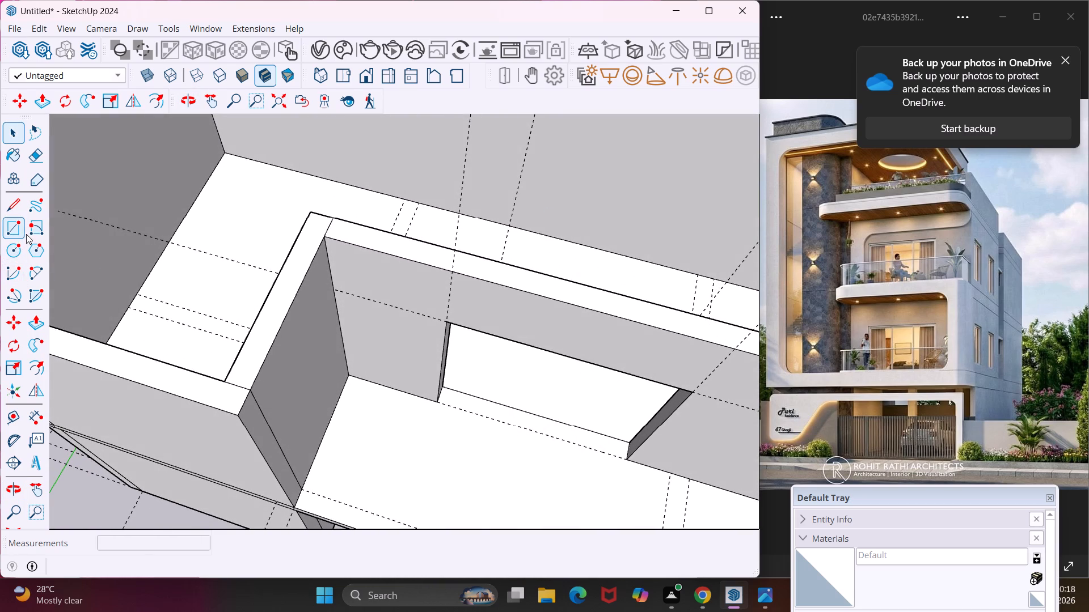
left_click(16, 415)
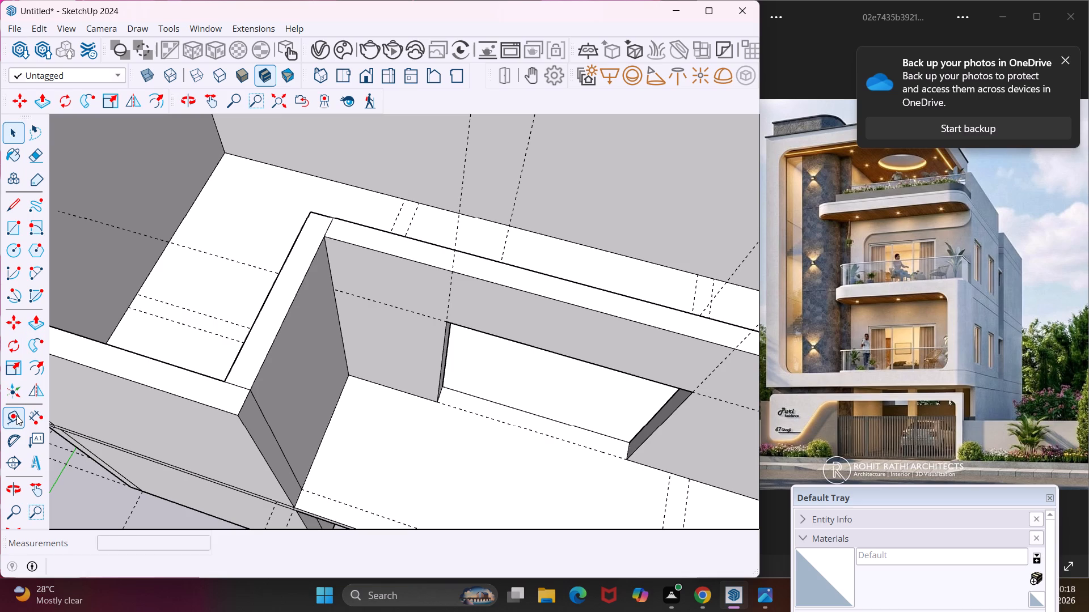
middle_click_drag(261, 207, 255, 133)
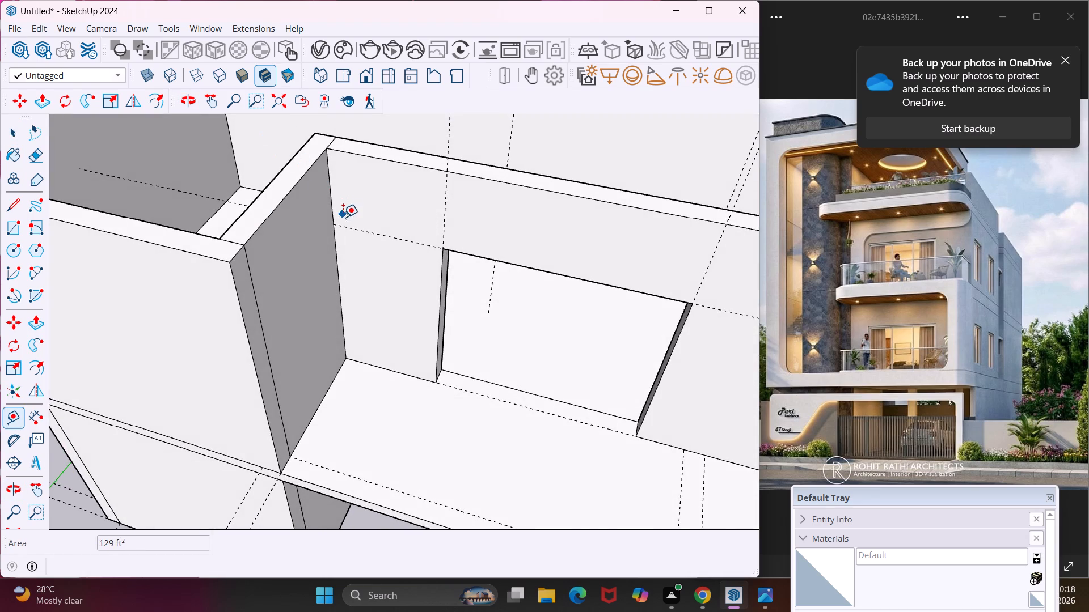
scroll(343, 218, "down", 12)
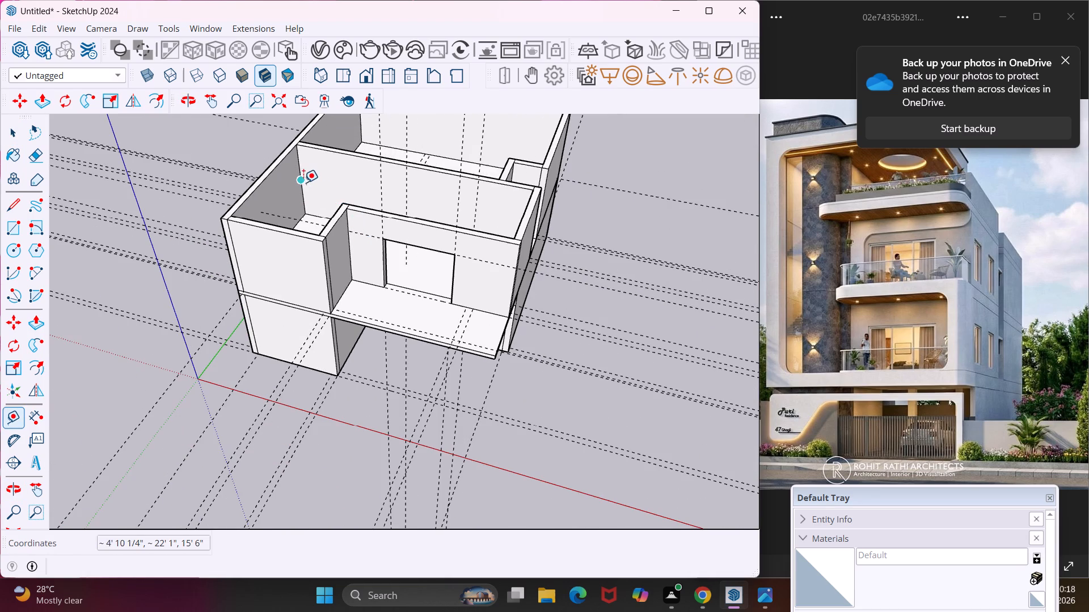
left_click(303, 182)
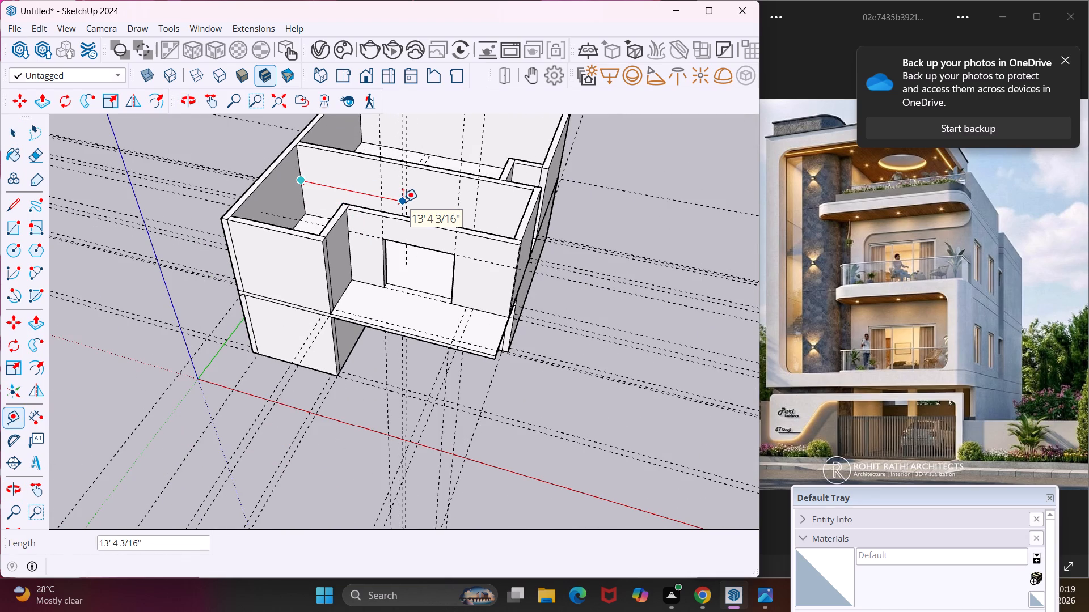
middle_click_drag(403, 202, 416, 162)
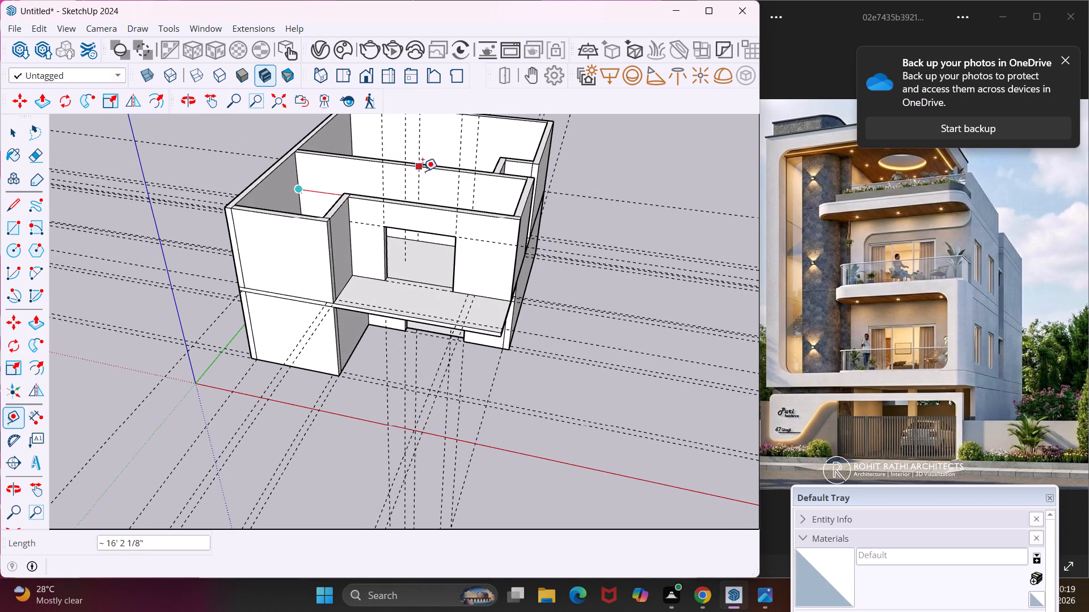
scroll(409, 185, "up", 4)
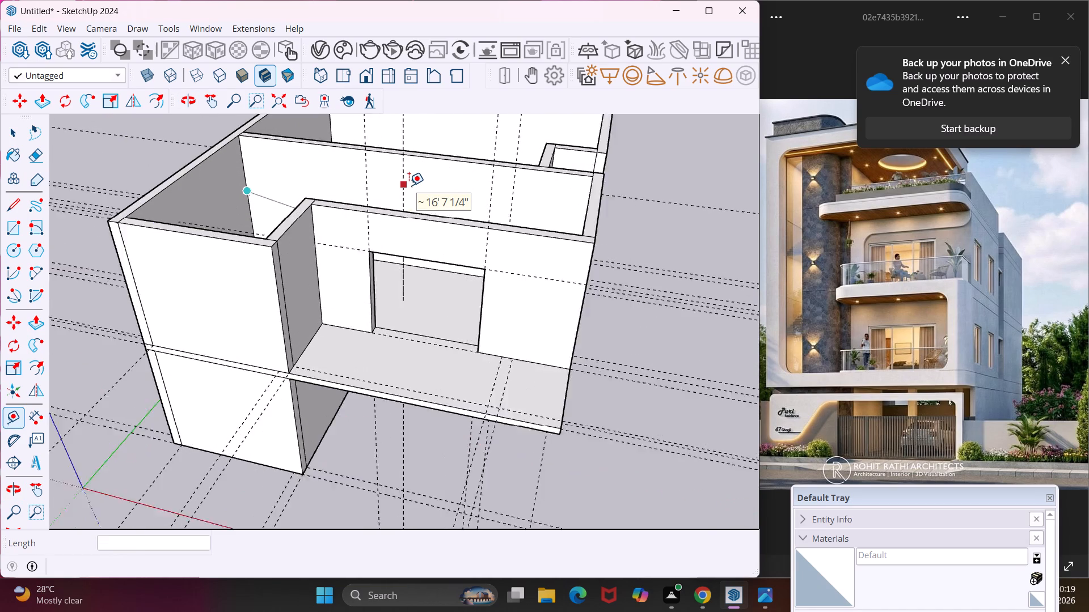
scroll(409, 185, "up", 5)
middle_click_drag(409, 186, 449, 184)
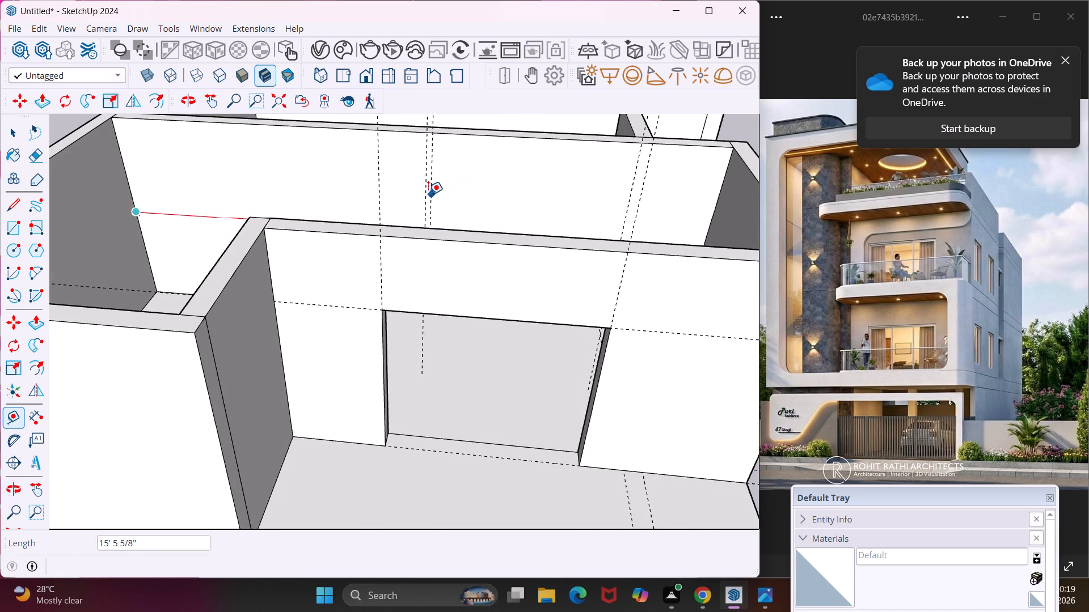
left_click(403, 196)
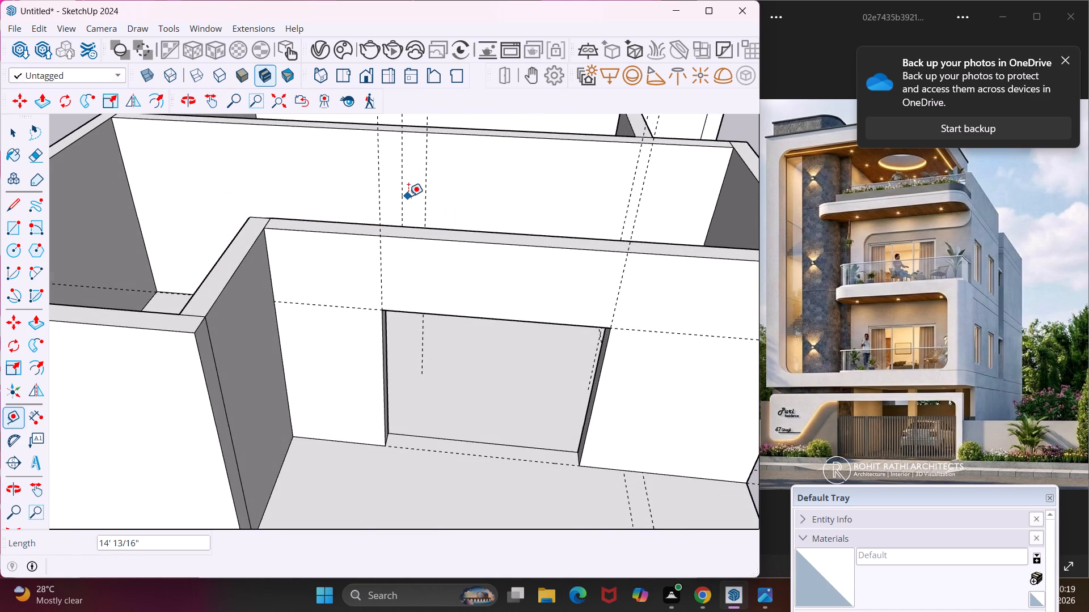
left_click(403, 194)
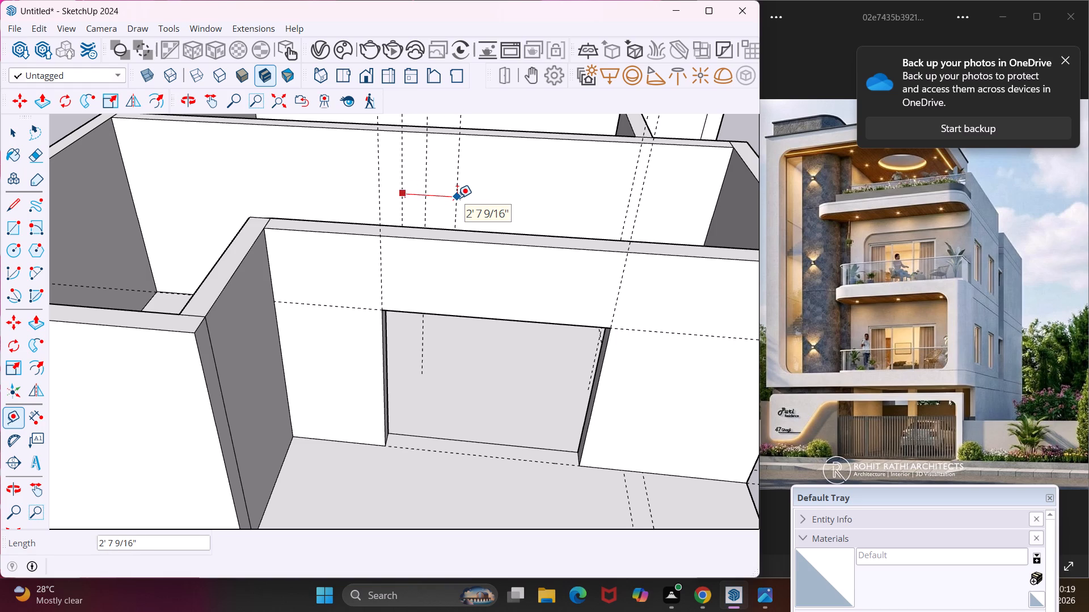
type("3'")
key("Return")
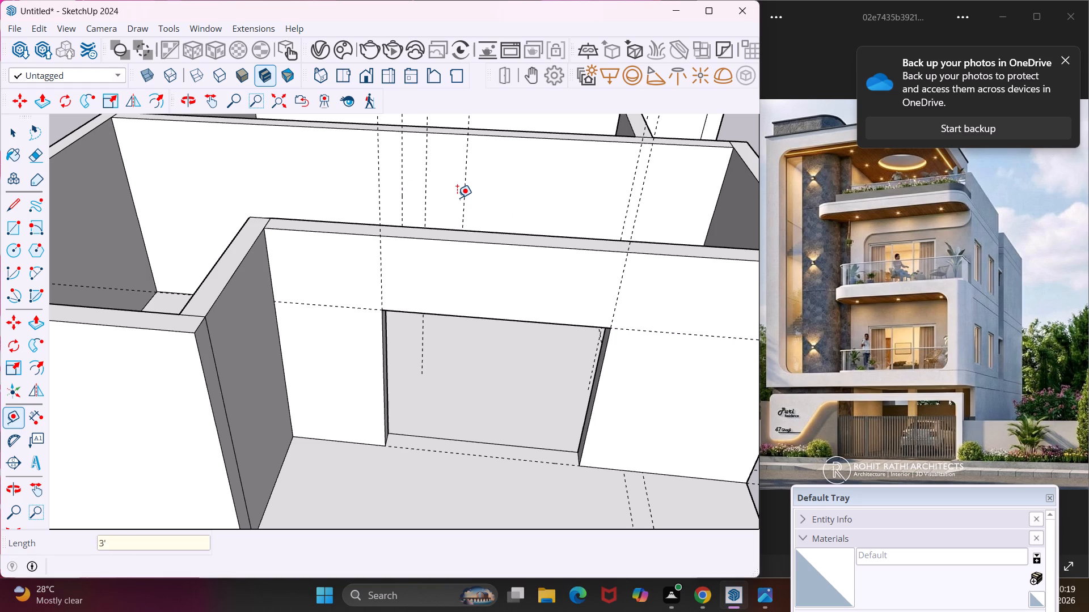
Place a horizontal guide 3' below the top edge of the upper floor's interior cross wall.
left_click(446, 135)
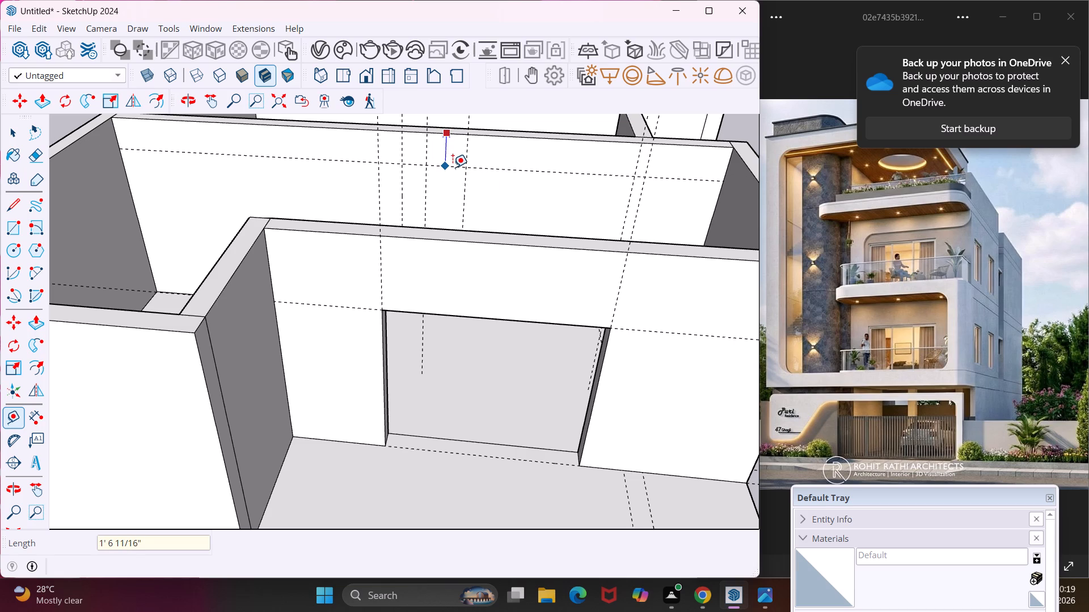
type("3'")
key("Return")
middle_click_drag(453, 167, 449, 171)
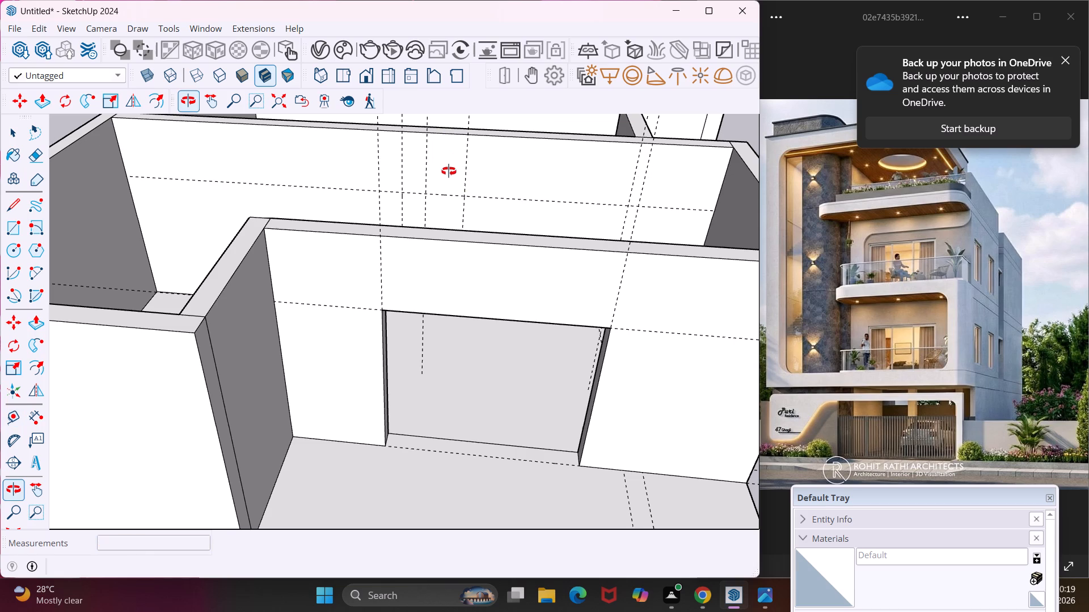
middle_click_drag(449, 171, 358, 222)
key("Escape")
key("space")
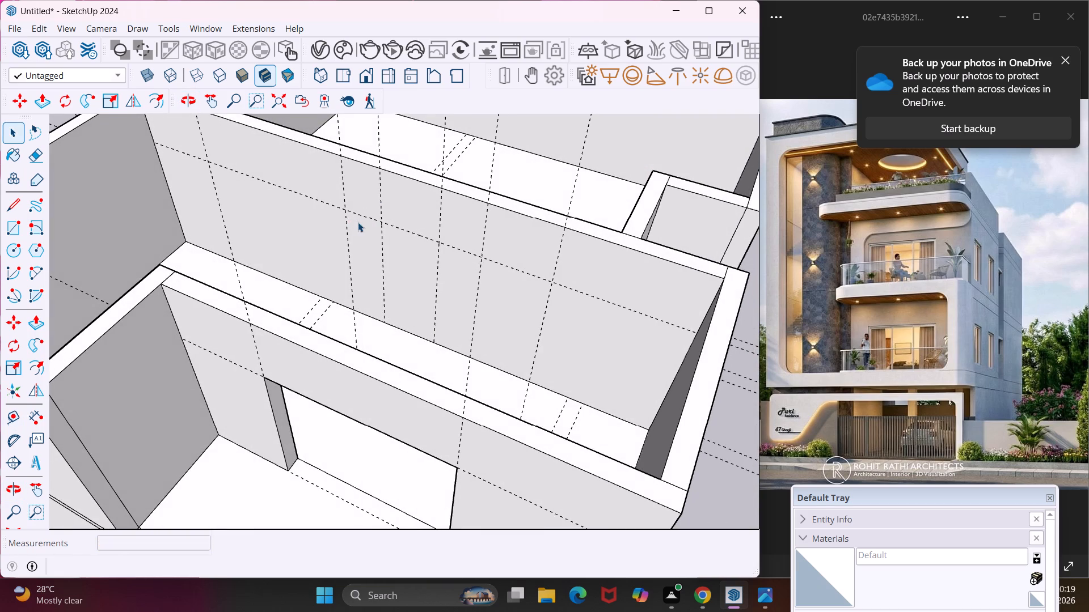
Draw a 3' by 7' door rectangle on the upper floor's interior cross wall, from the guide intersection down to the slab.
left_click(5, 230)
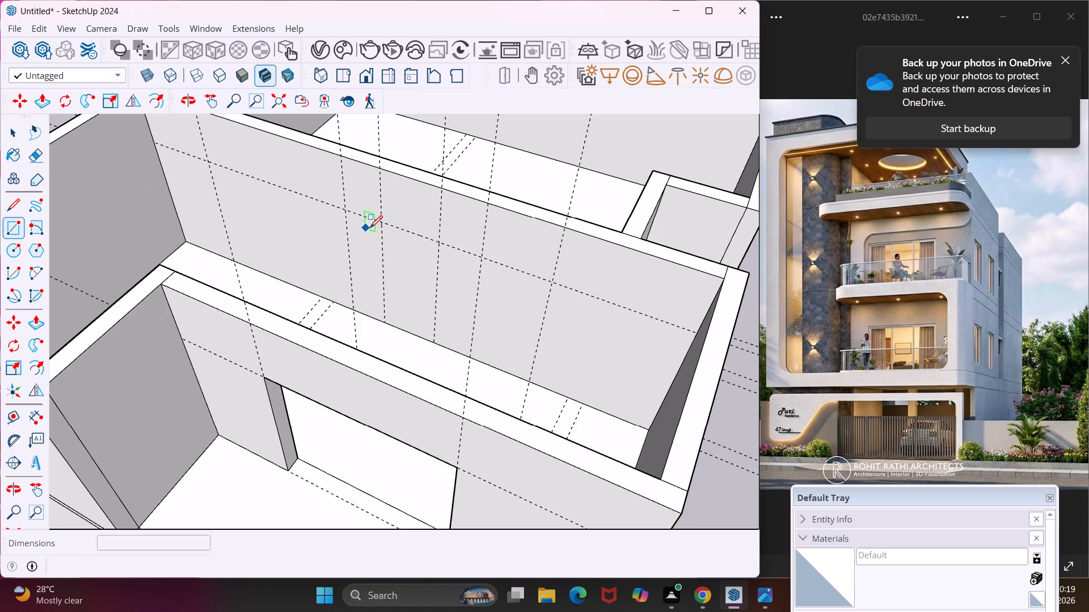
left_click(380, 224)
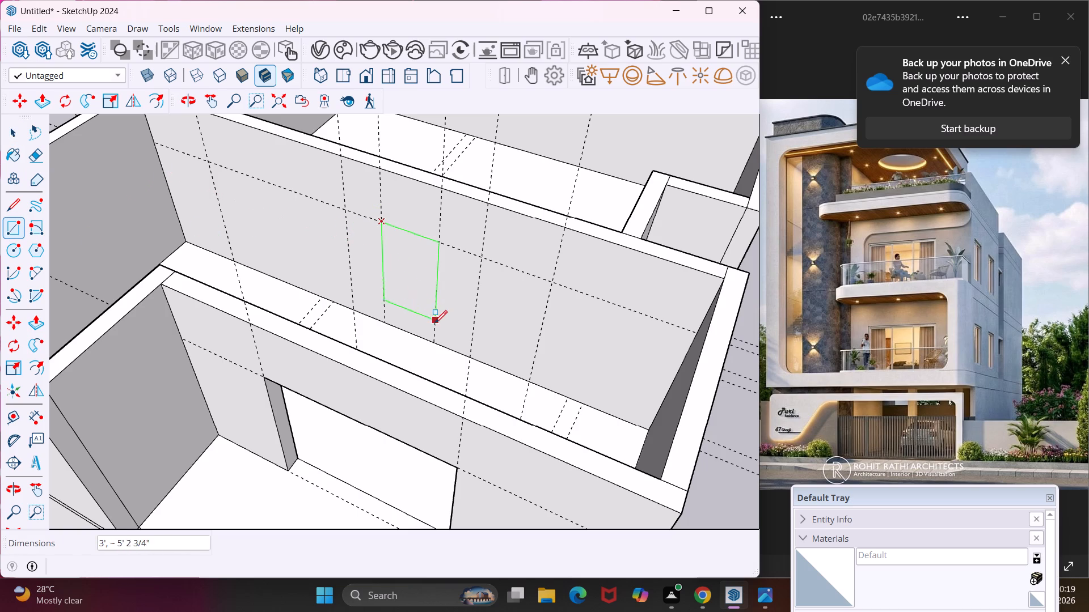
left_click(433, 339)
key("Escape")
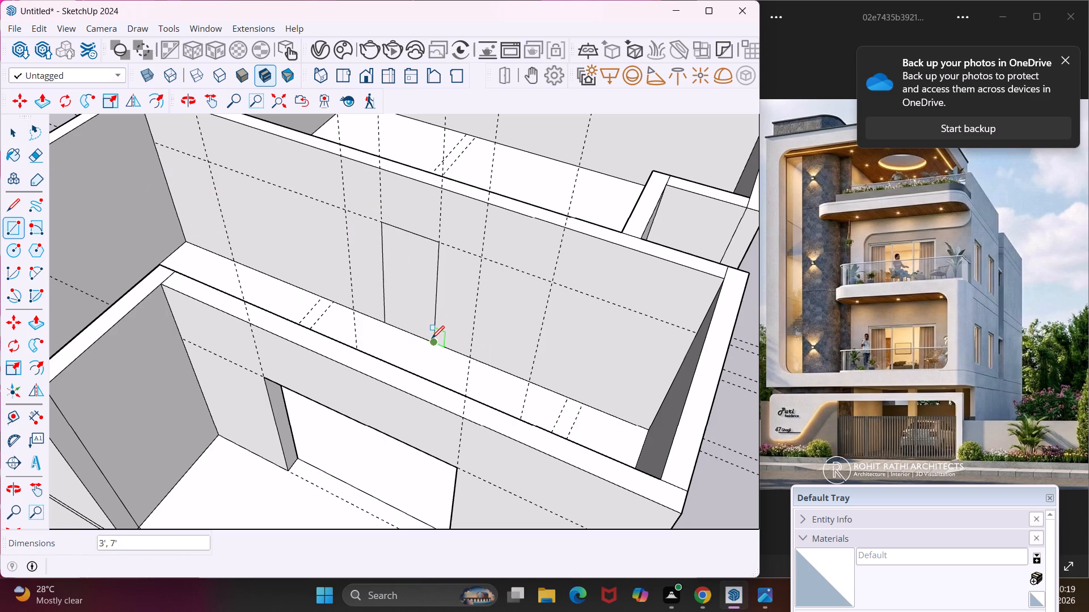
key("space")
Push/Pull the 3' by 7' door rectangle 9" back through the interior cross wall to cut the opening.
left_click(412, 303)
middle_click_drag(412, 303, 339, 315)
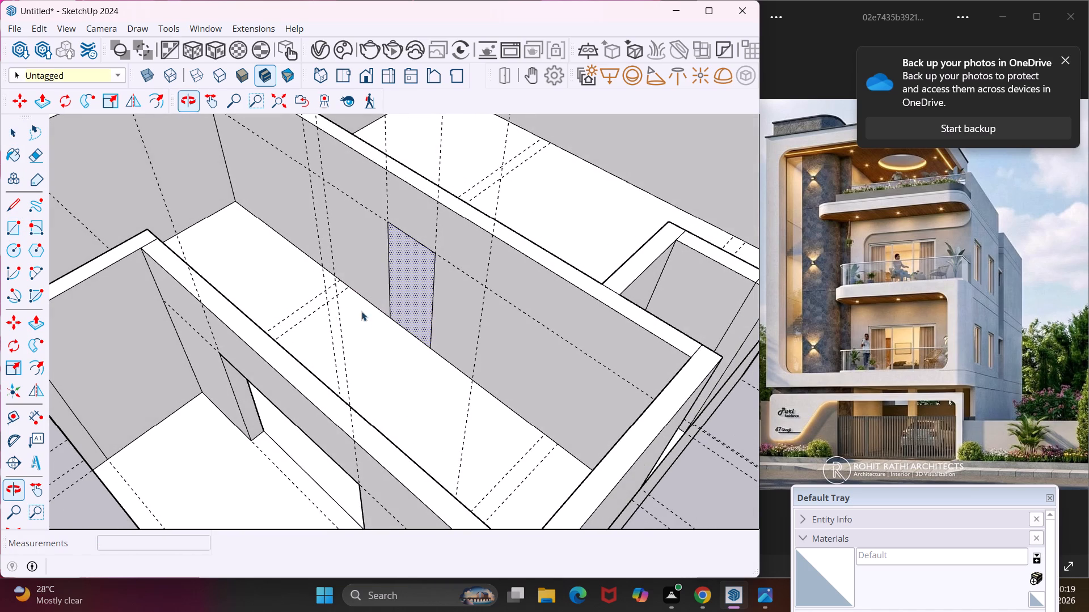
key("p")
left_click(427, 278)
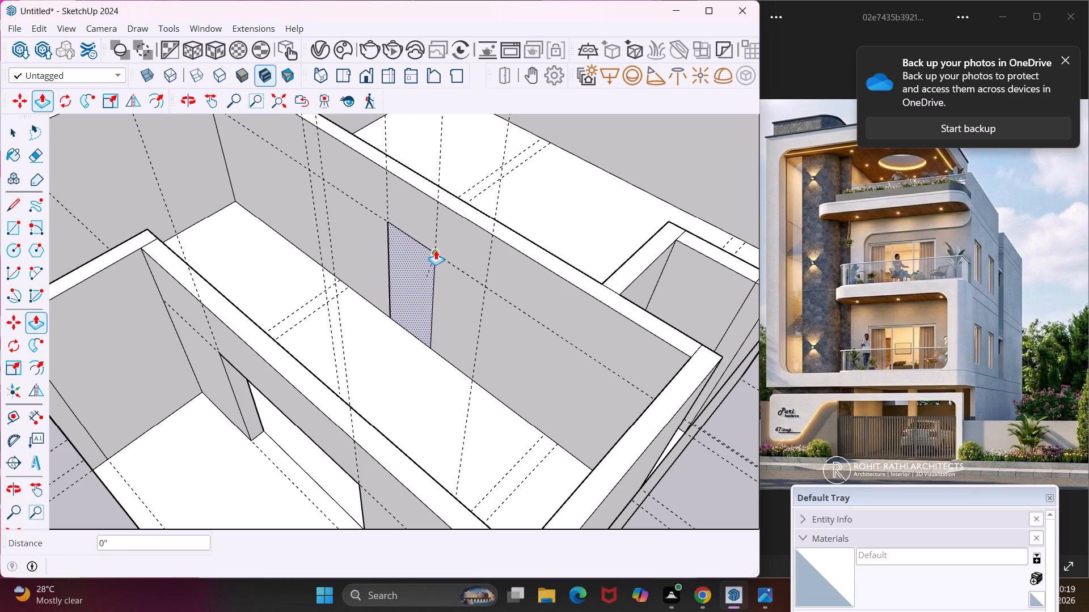
left_click(449, 189)
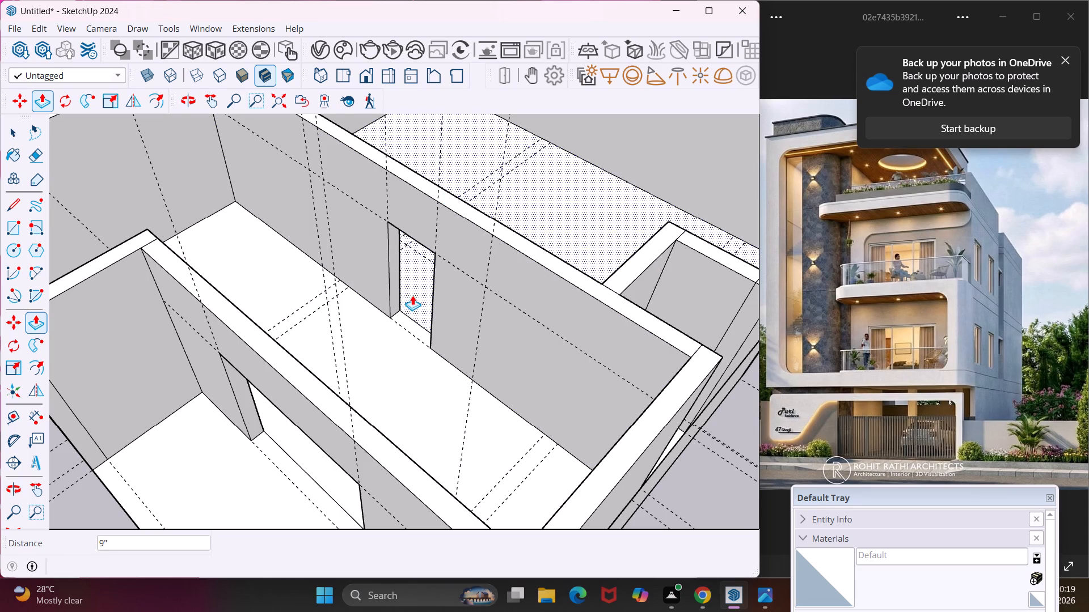
key("Escape")
key("space")
Draw a rectangle about 3' 6" wide by 2' 3" high on the interior cross wall, between the narrow door opening and the side wall.
middle_click_drag(423, 308, 472, 271)
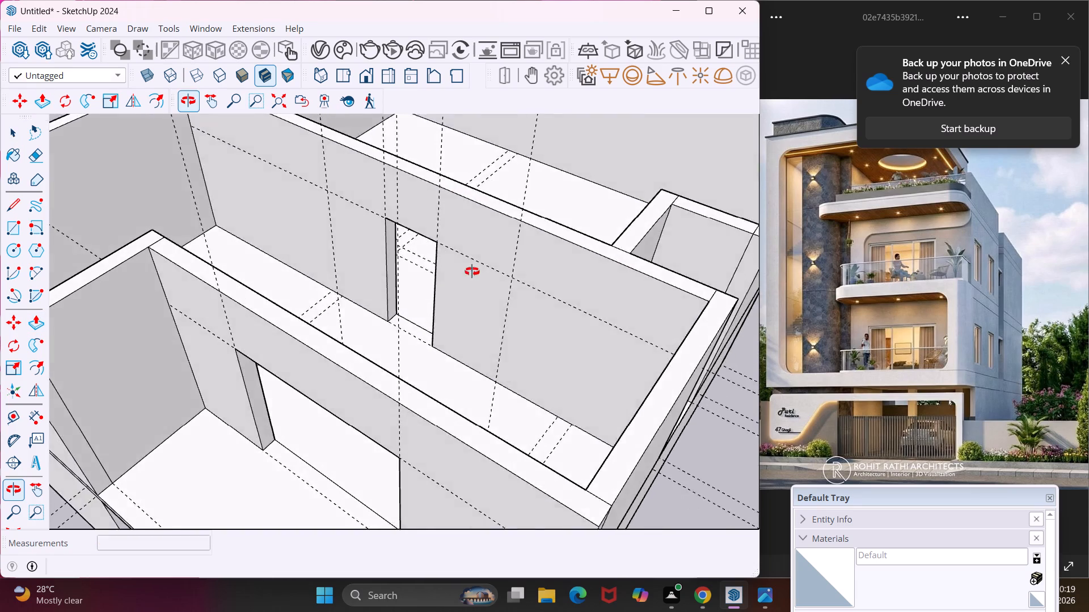
middle_click_drag(472, 271, 551, 306)
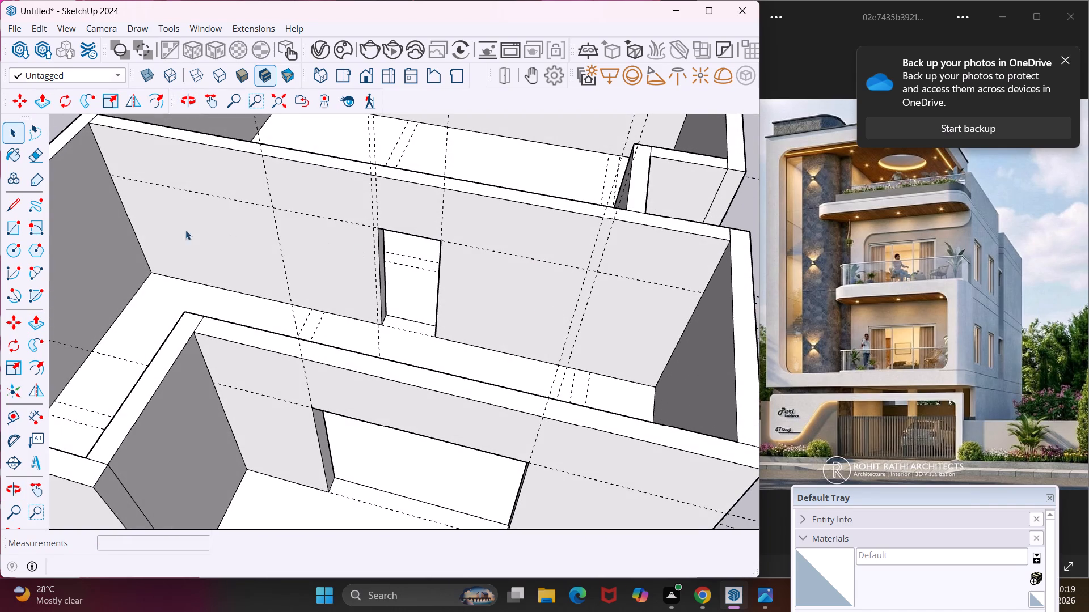
left_click(15, 221)
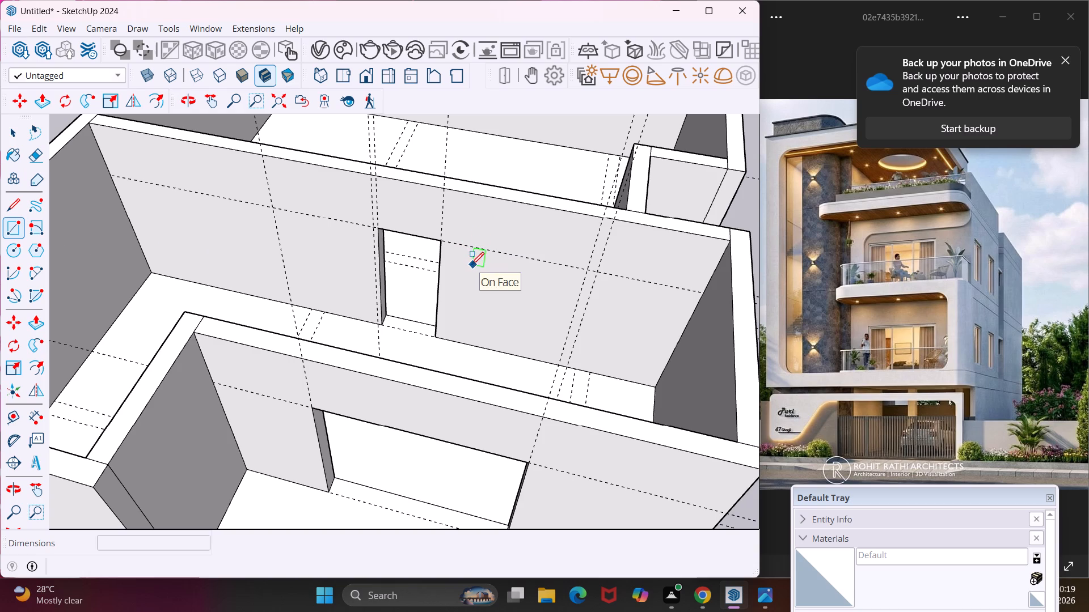
left_click(466, 262)
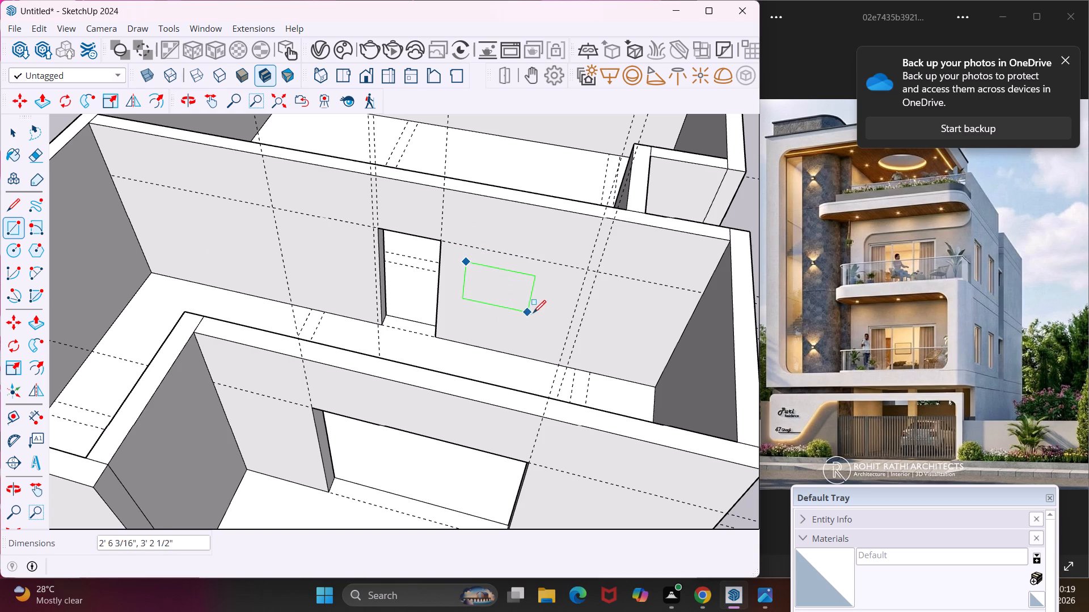
scroll(533, 307, "up", 6)
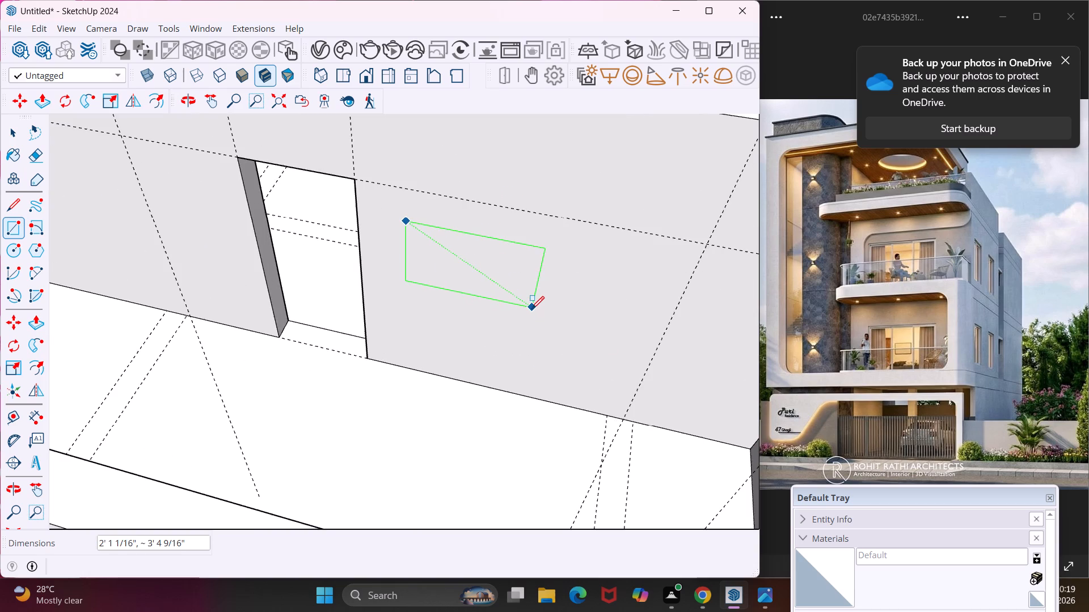
middle_click_drag(531, 309, 531, 254)
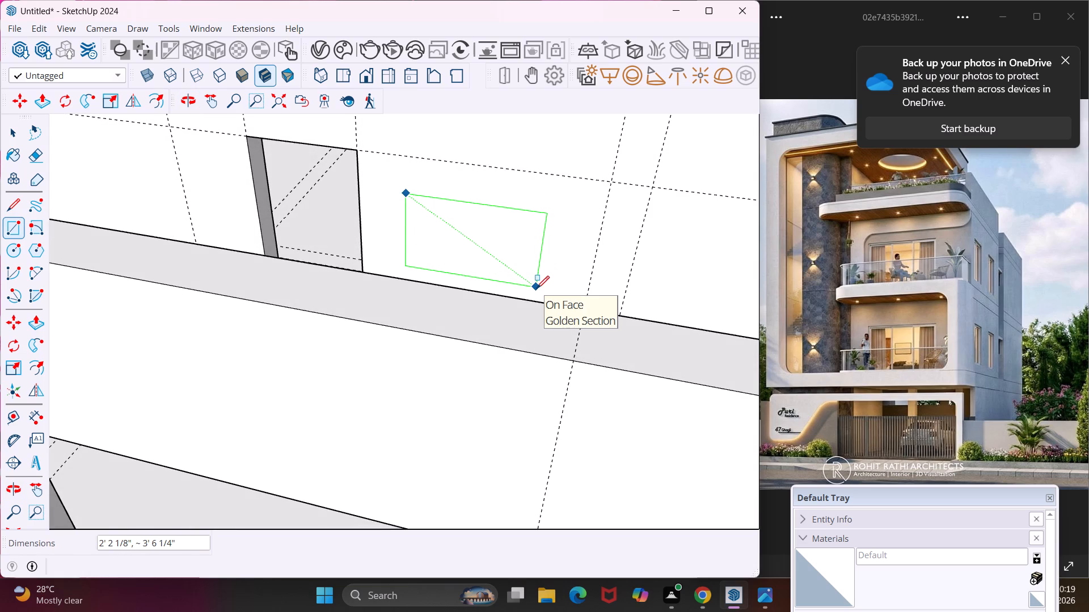
left_click(537, 291)
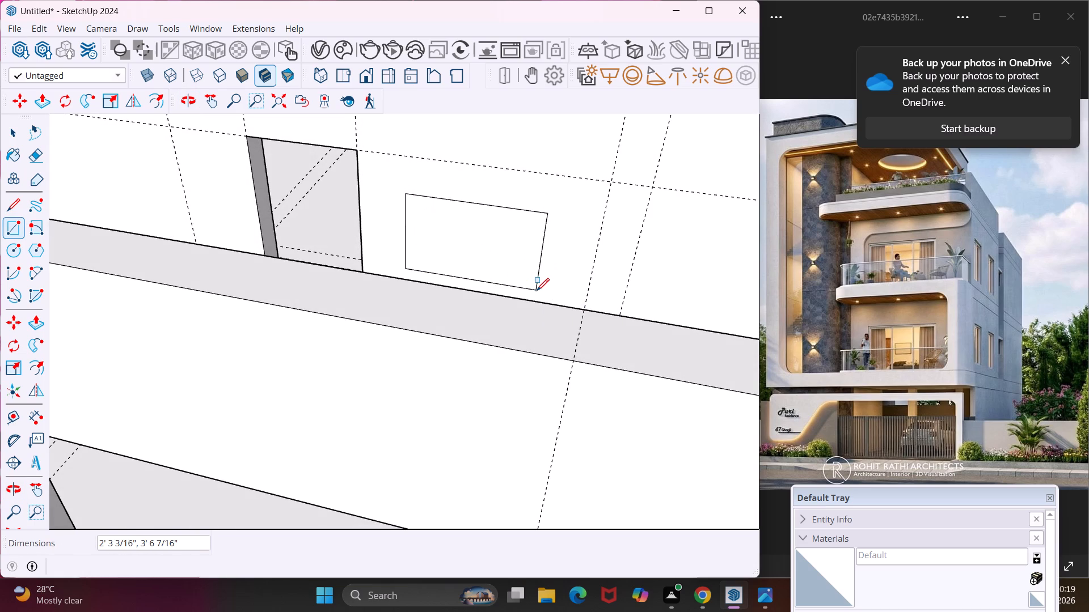
key("Escape")
key("space")
Push/Pull the small rectangle beside the interior door 1" out from the wall face.
left_click(517, 268)
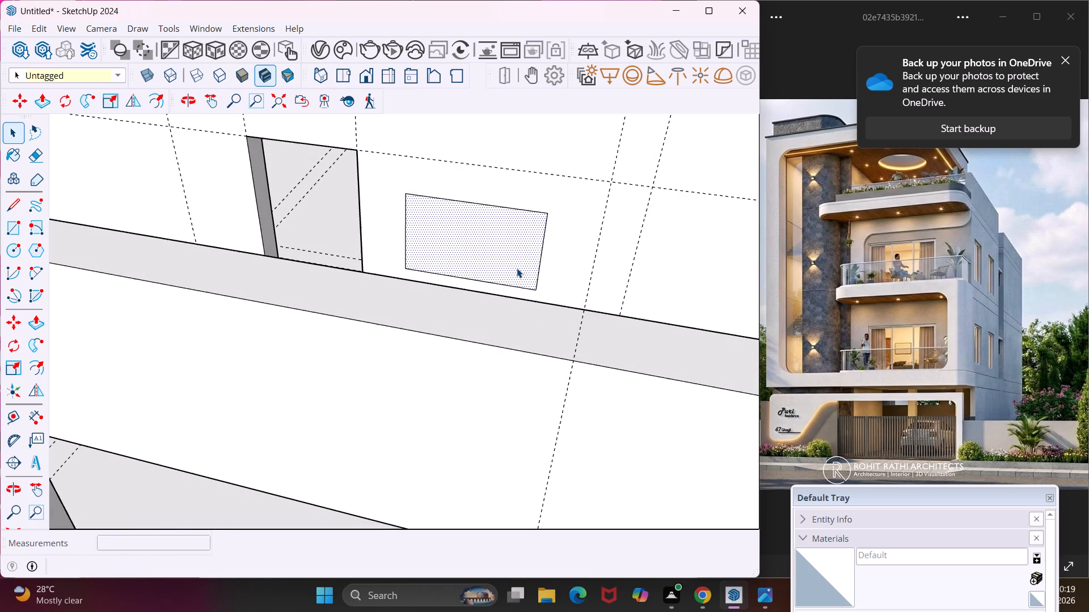
key("p")
left_click(517, 268)
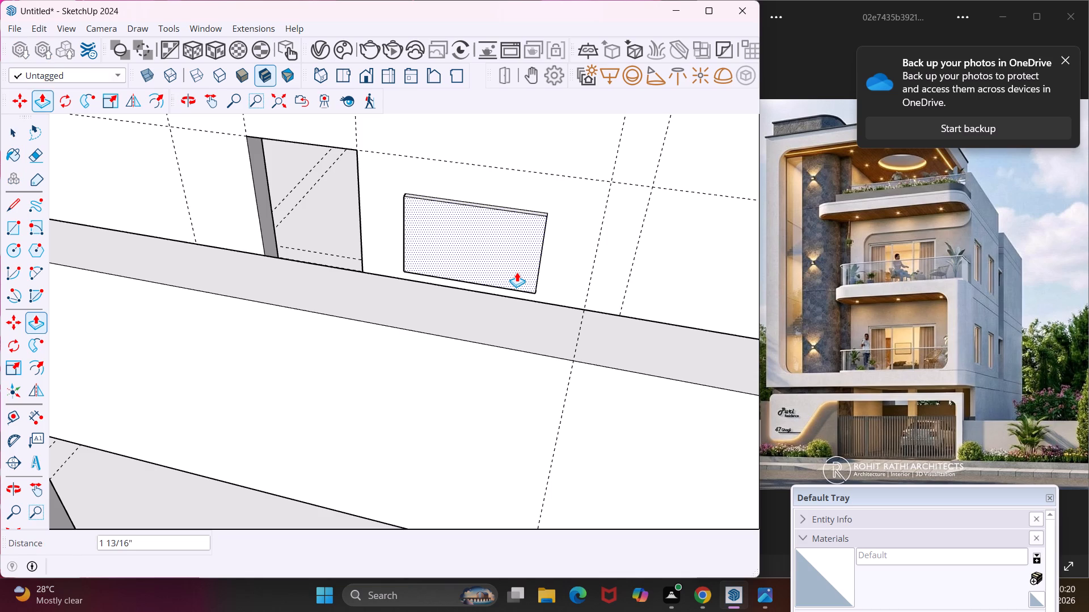
key("1")
key("shift+quotedbl")
key("Return")
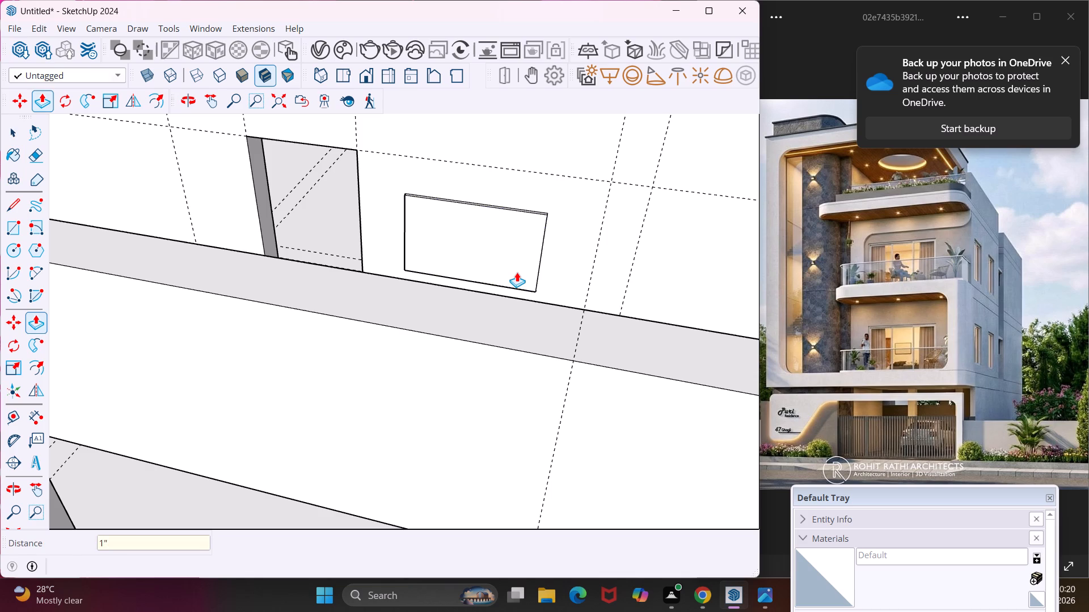
Offset the raised wall panel's front face about 2 1/8" inward to outline a border.
key("Escape")
key("space")
left_click(517, 272)
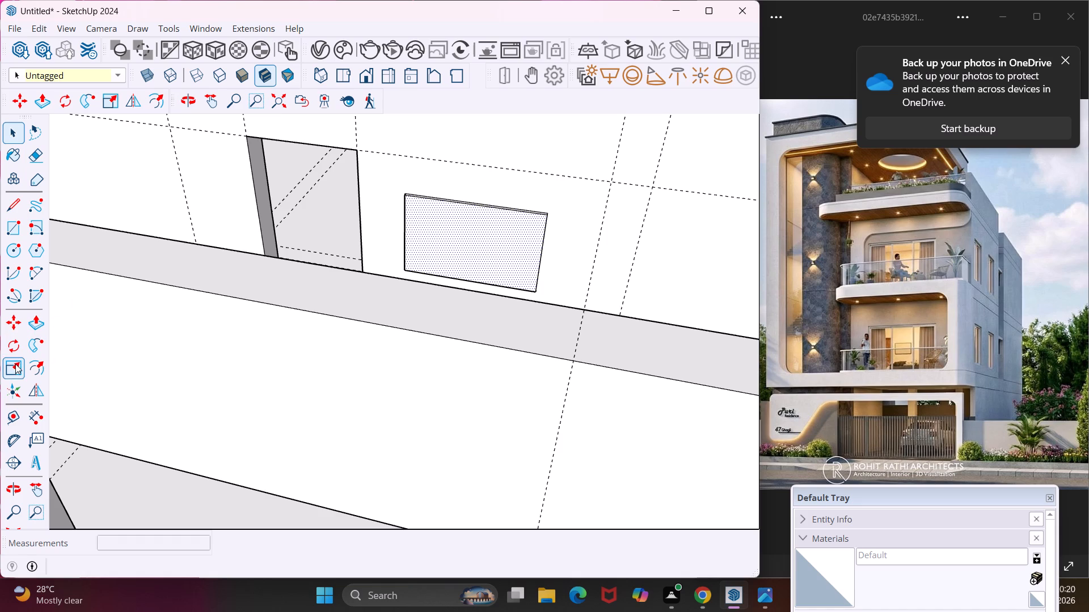
left_click(30, 365)
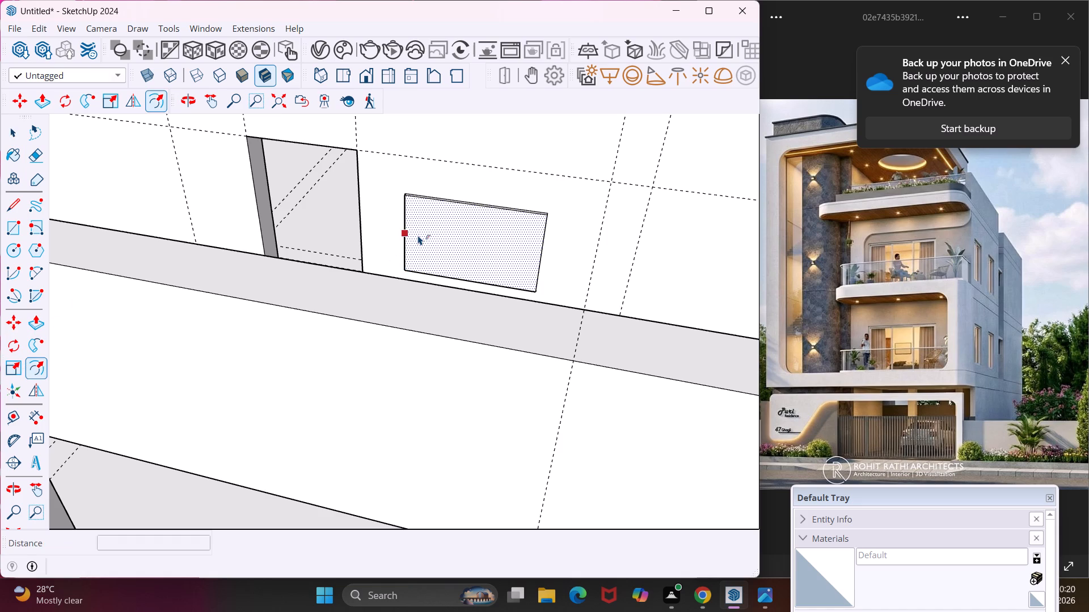
left_click(413, 230)
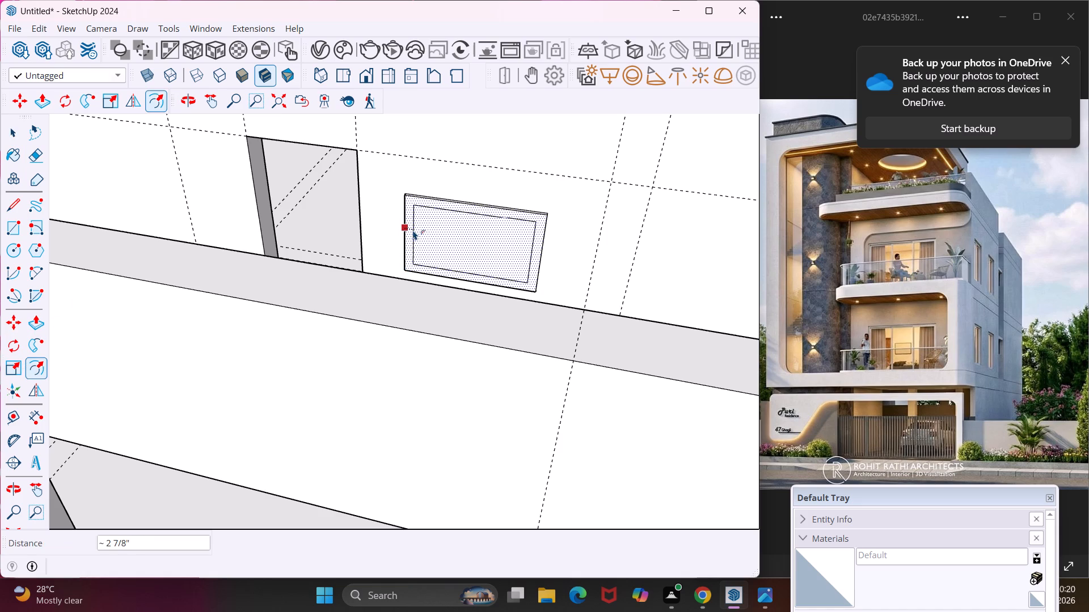
left_click(412, 229)
key("Escape")
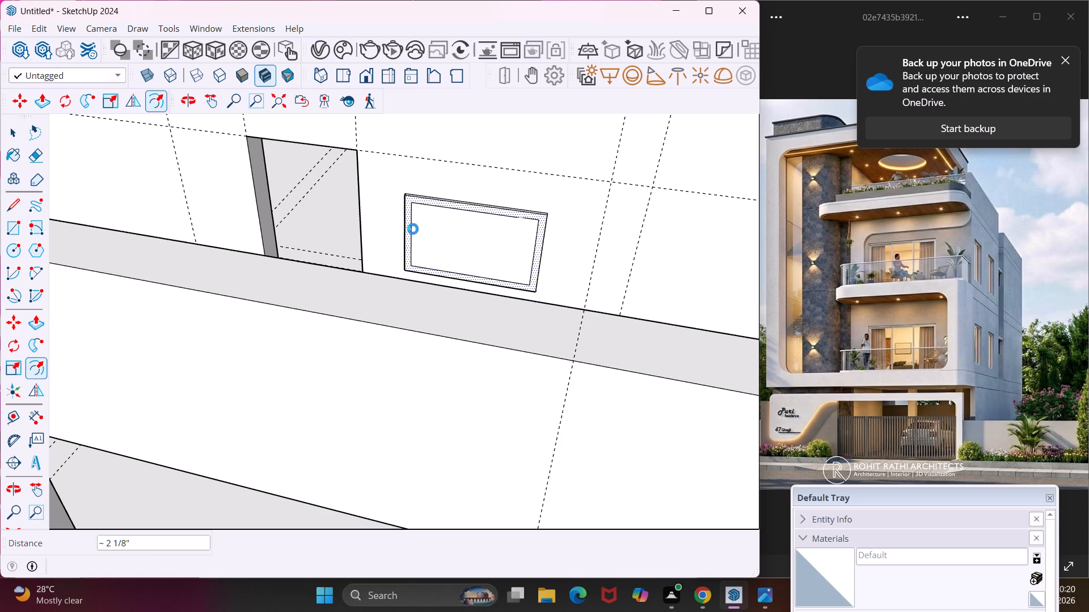
Push/Pull the panel's inner face .6" inward, recessing it within the border.
key("space")
left_click(428, 228)
key("p")
left_click(428, 228)
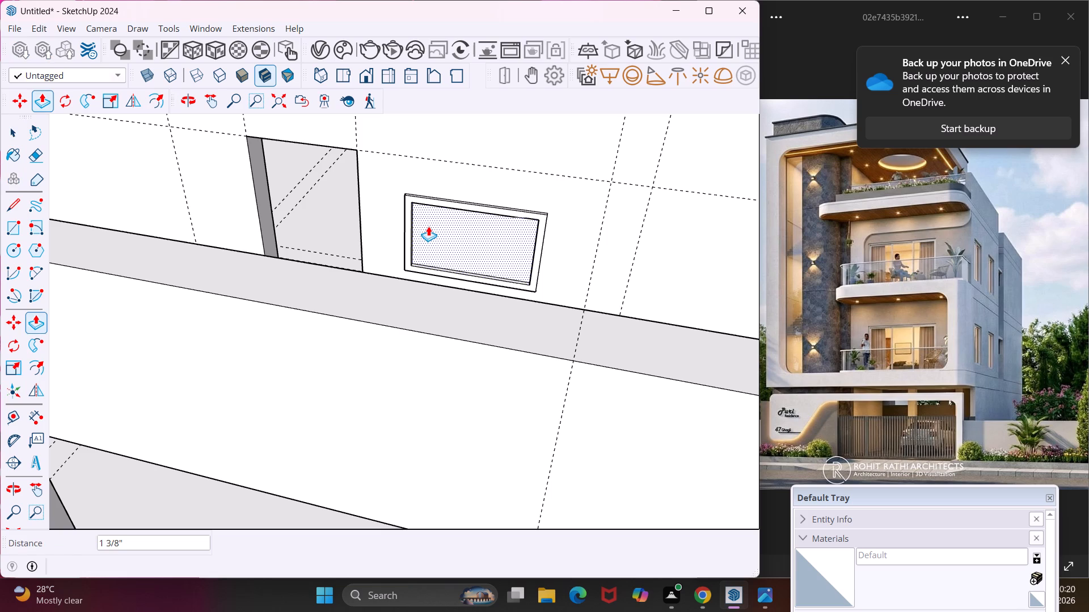
type(".4")
key("BackSpace")
key("6")
key("shift+quotedbl")
key("Return")
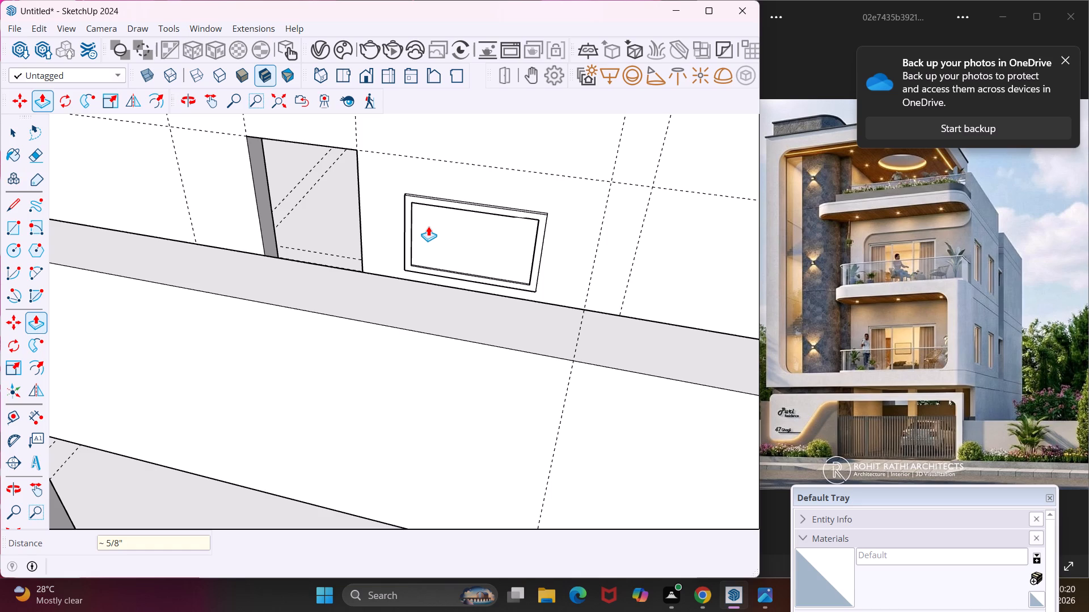
key("Escape")
key("space")
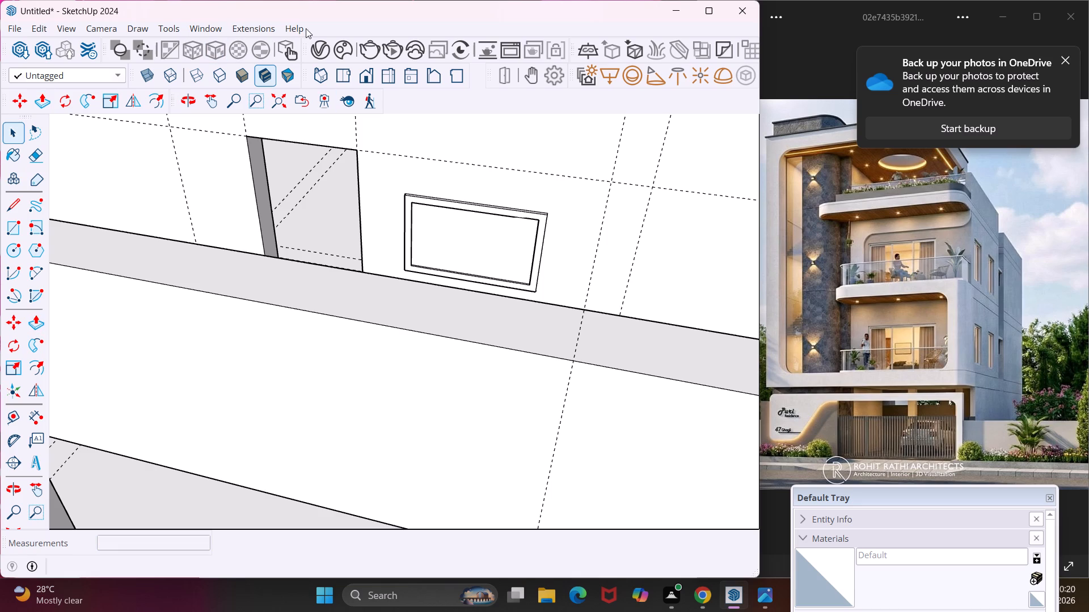
Search the downloaded Chaos Cosmos assets for "door".
left_click(346, 50)
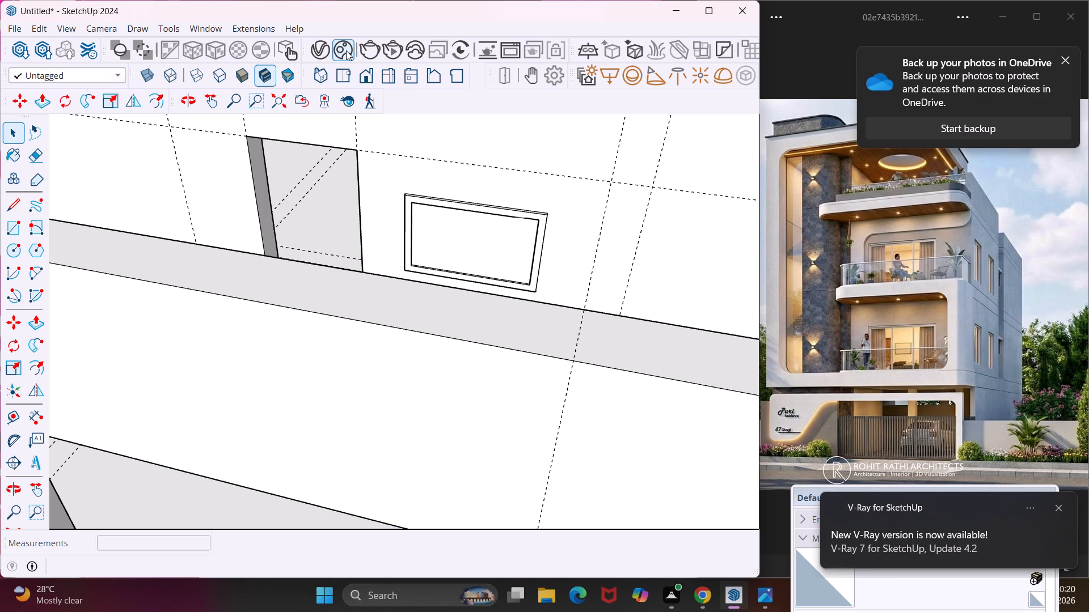
left_click(346, 50)
left_click(1058, 508)
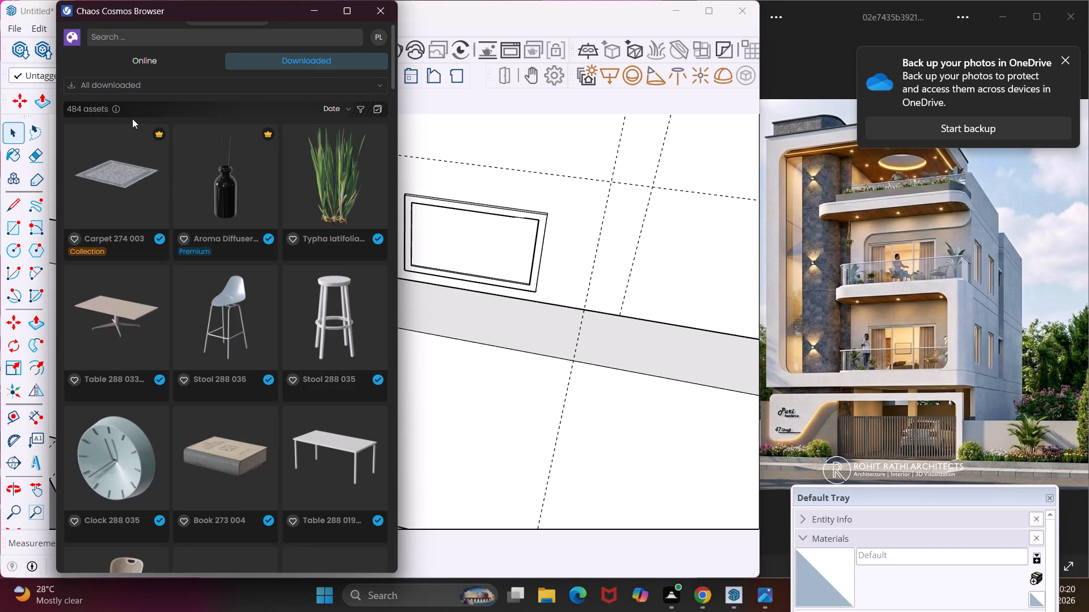
left_click(161, 41)
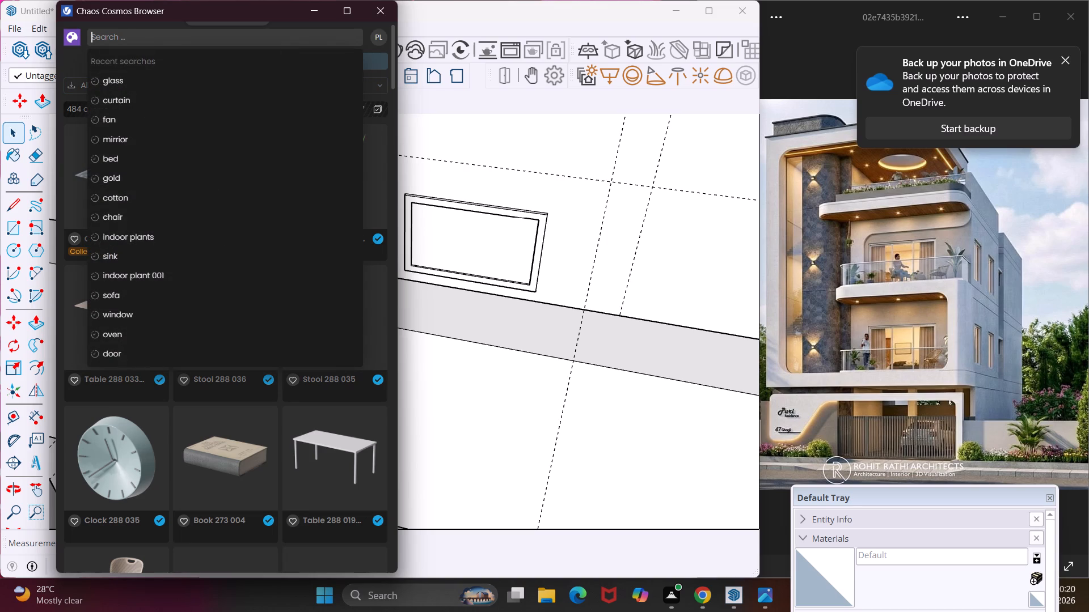
type("door")
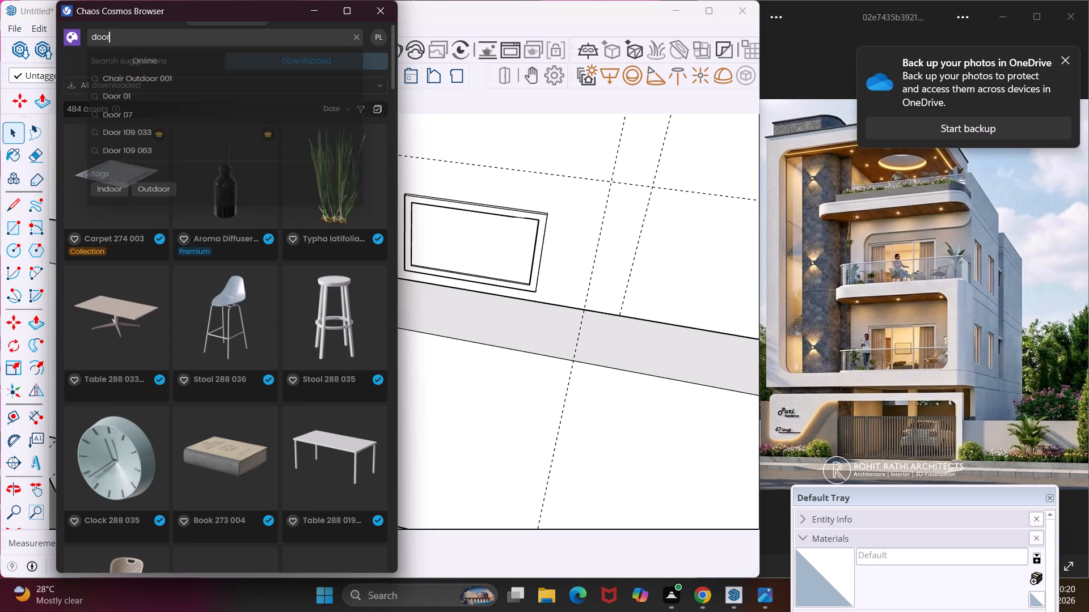
key("Return")
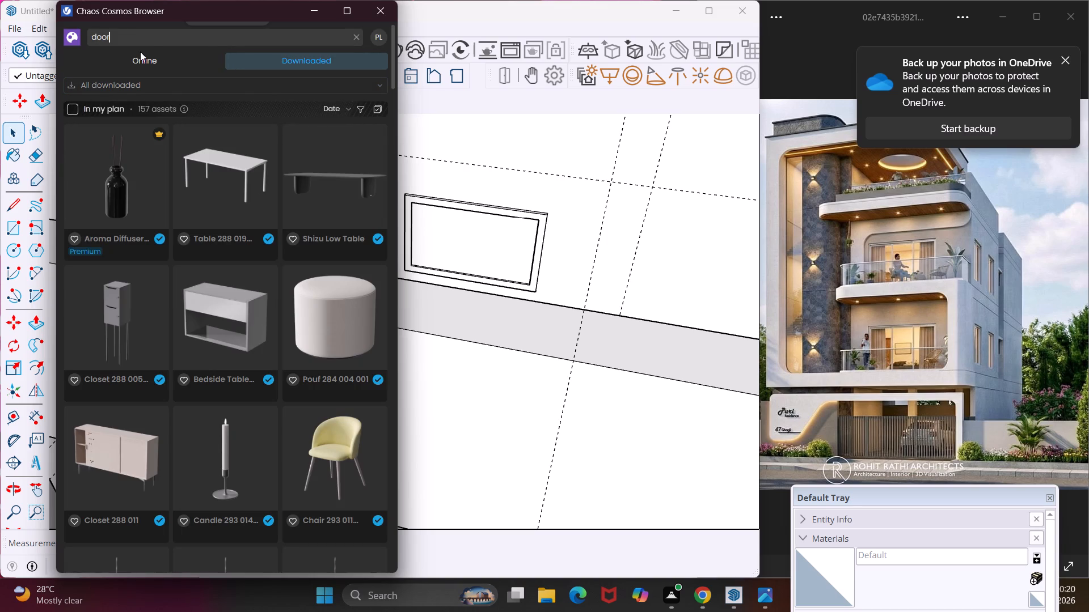
Import the Door 243 053 asset and place one copy at the base of the 3' by 7' opening in the interior cross wall.
scroll(182, 325, "down", 8)
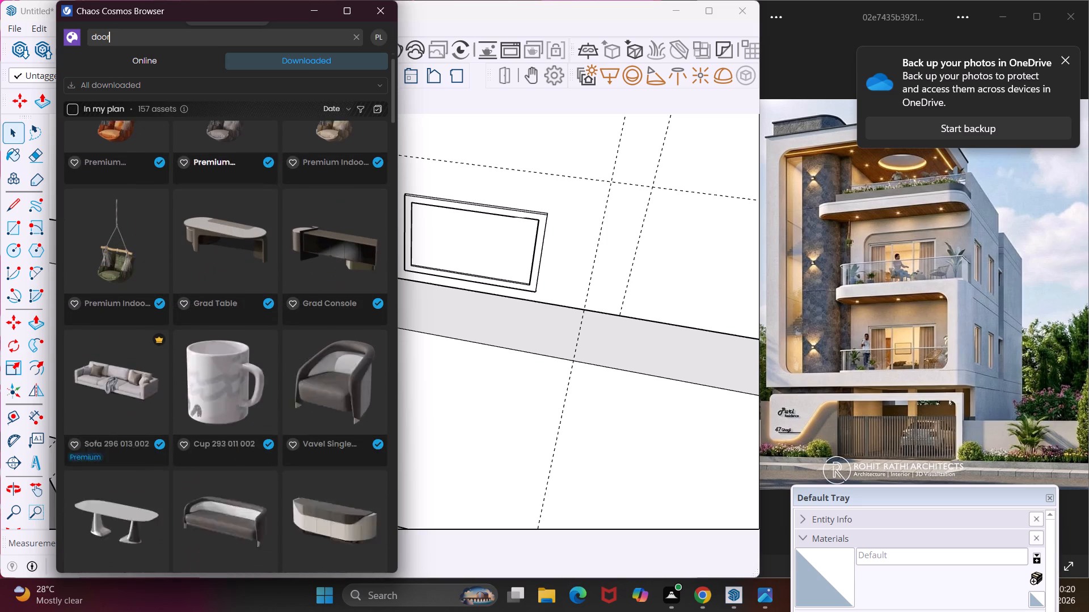
scroll(181, 329, "down", 6)
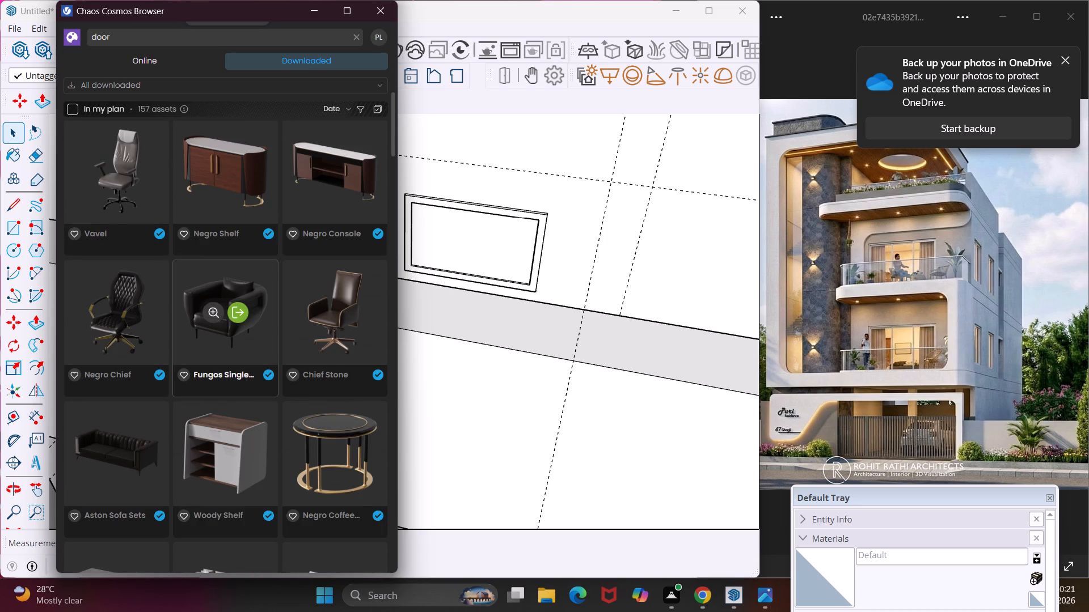
scroll(187, 325, "down", 16)
scroll(201, 315, "down", 16)
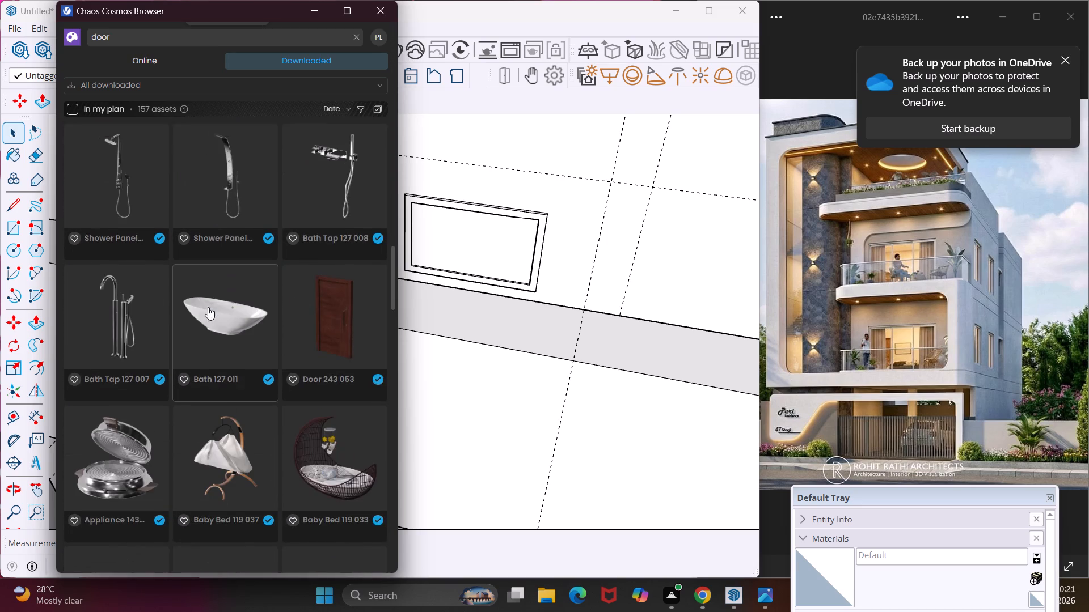
scroll(208, 307, "down", 3)
scroll(208, 307, "up", 2)
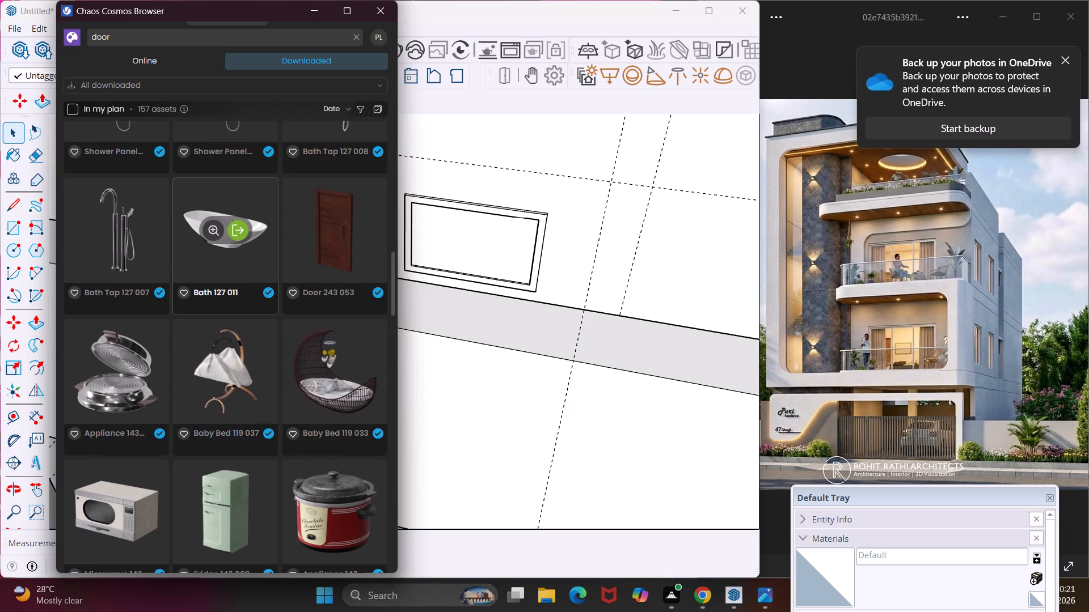
left_click(347, 230)
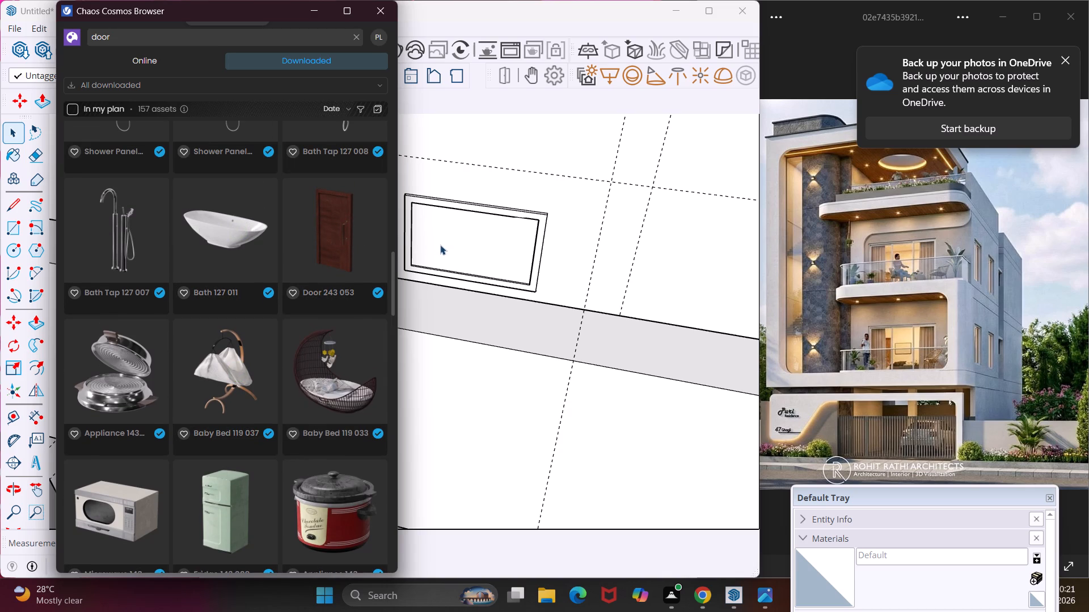
left_click(345, 231)
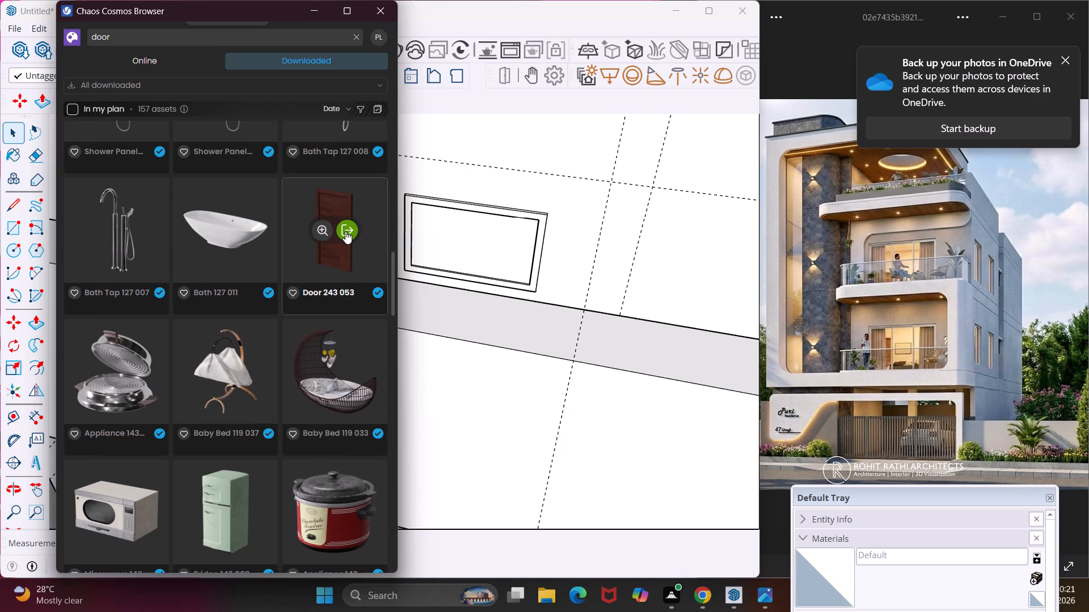
scroll(428, 278, "down", 6)
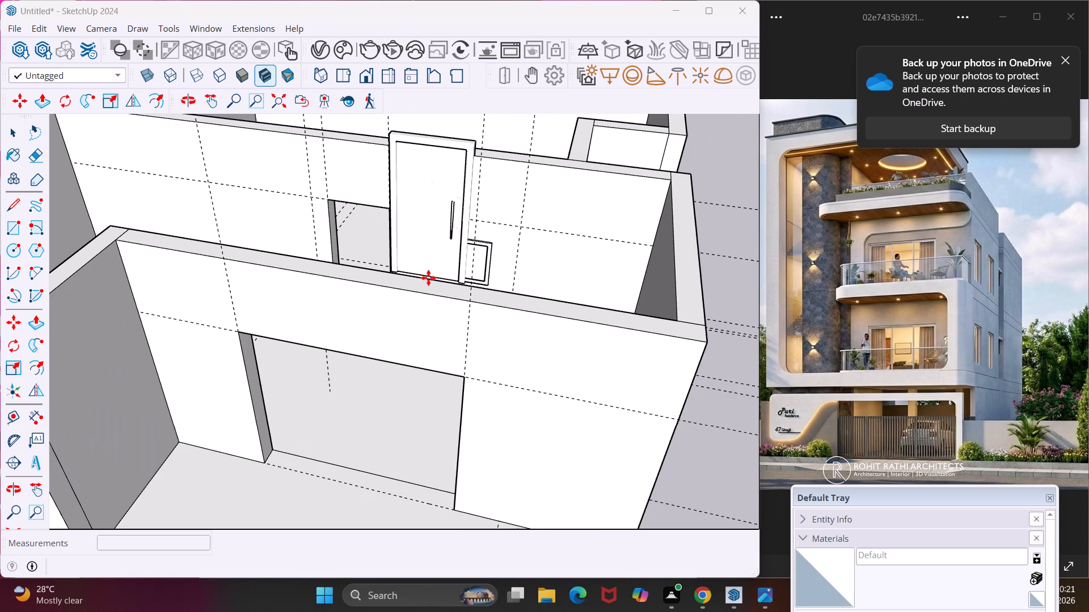
middle_click_drag(349, 398, 372, 308)
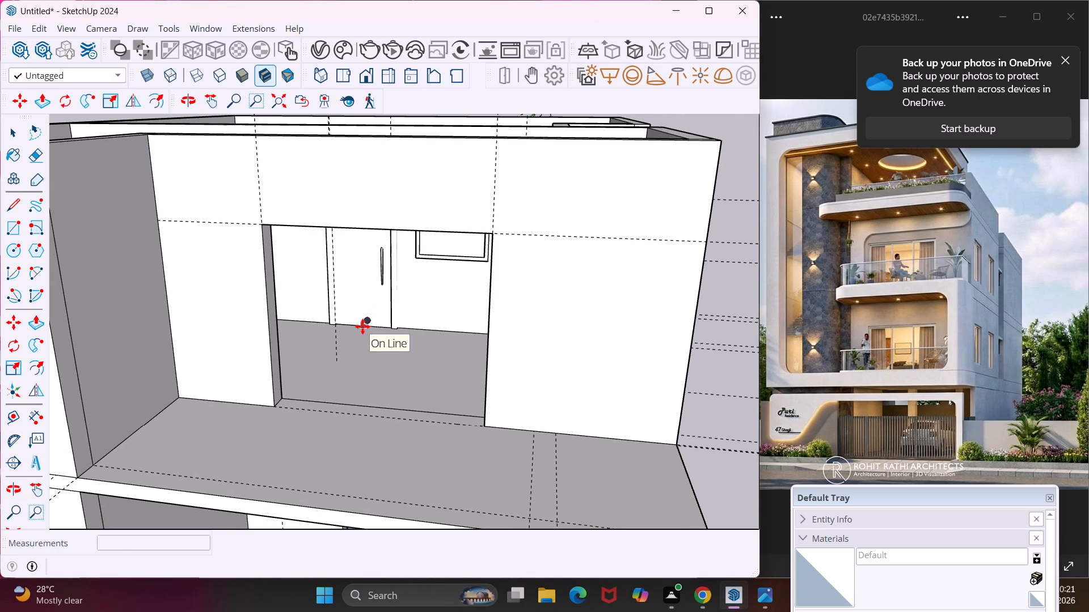
left_click(362, 326)
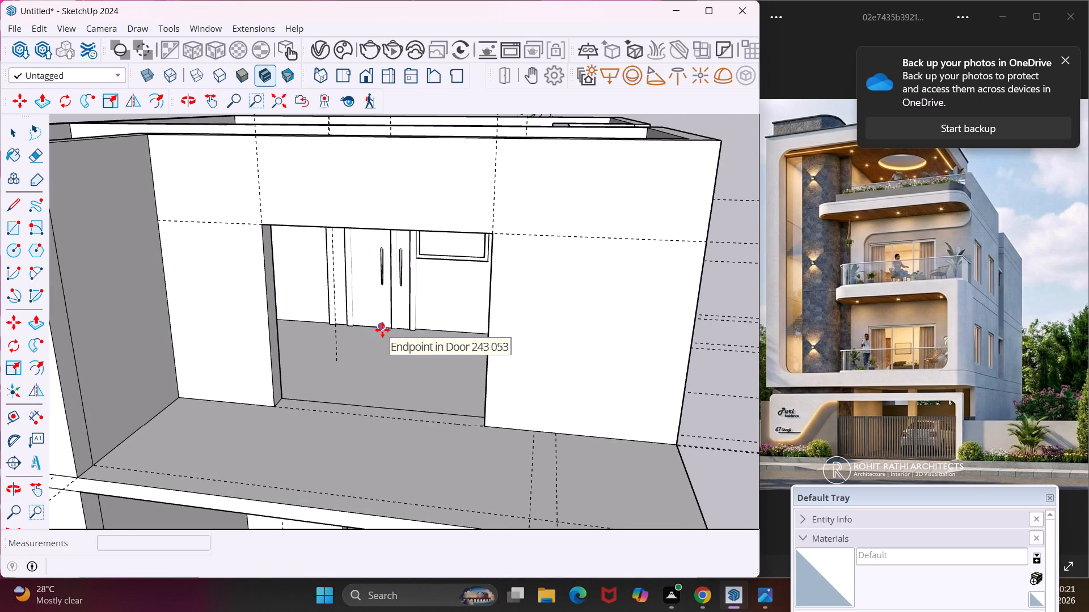
key("Escape")
Scale the inserted door narrower along the red axis from both sides to fit the width of the interior opening.
middle_click_drag(374, 340, 256, 445)
scroll(256, 445, "up", 1)
scroll(359, 195, "up", 4)
left_click(361, 194)
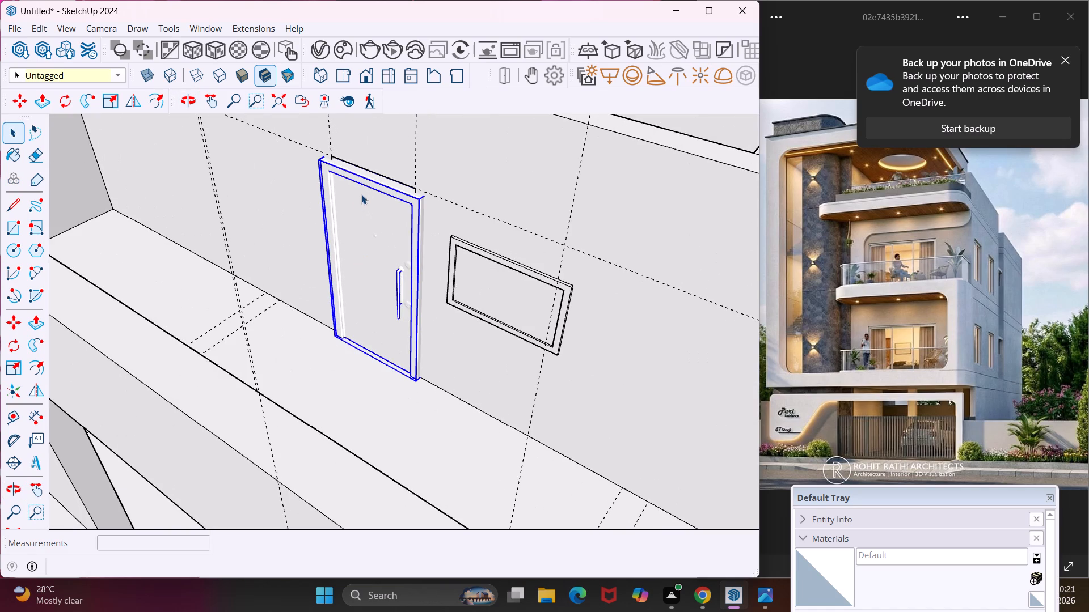
left_click(24, 364)
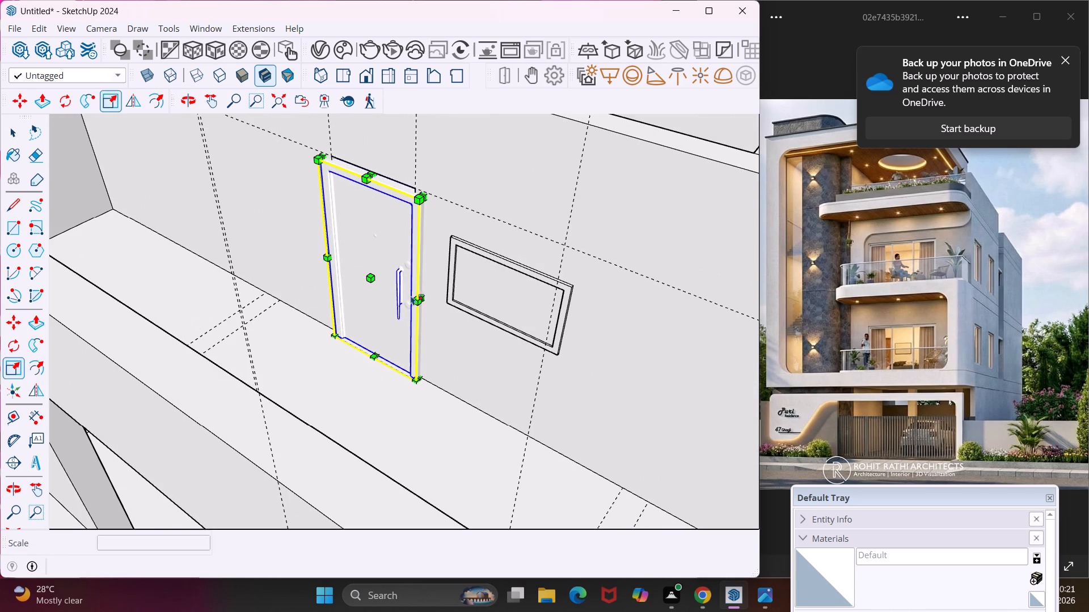
scroll(422, 300, "up", 8)
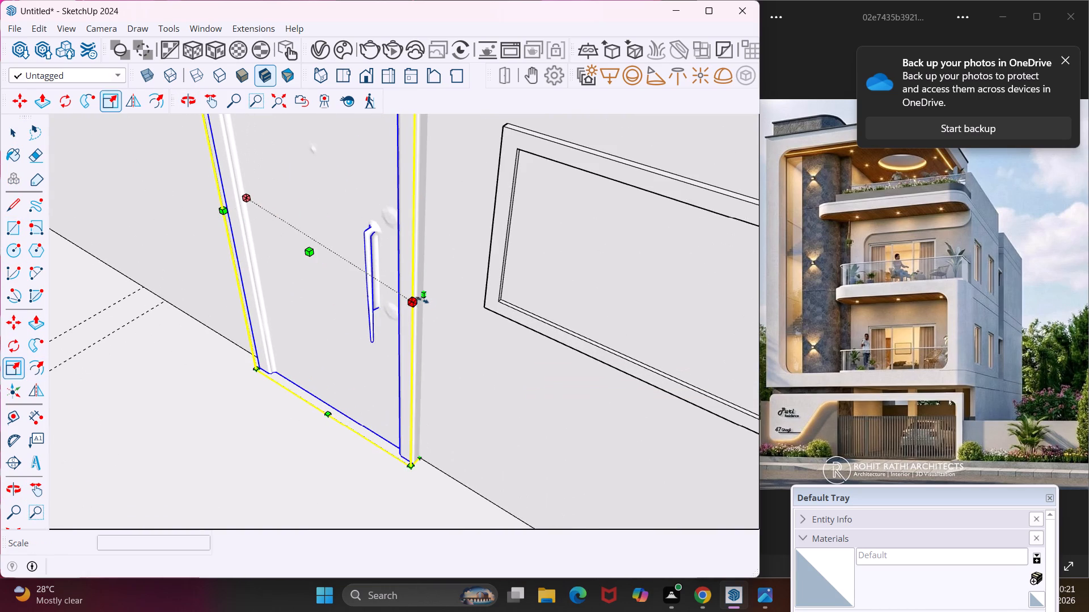
left_click(424, 296)
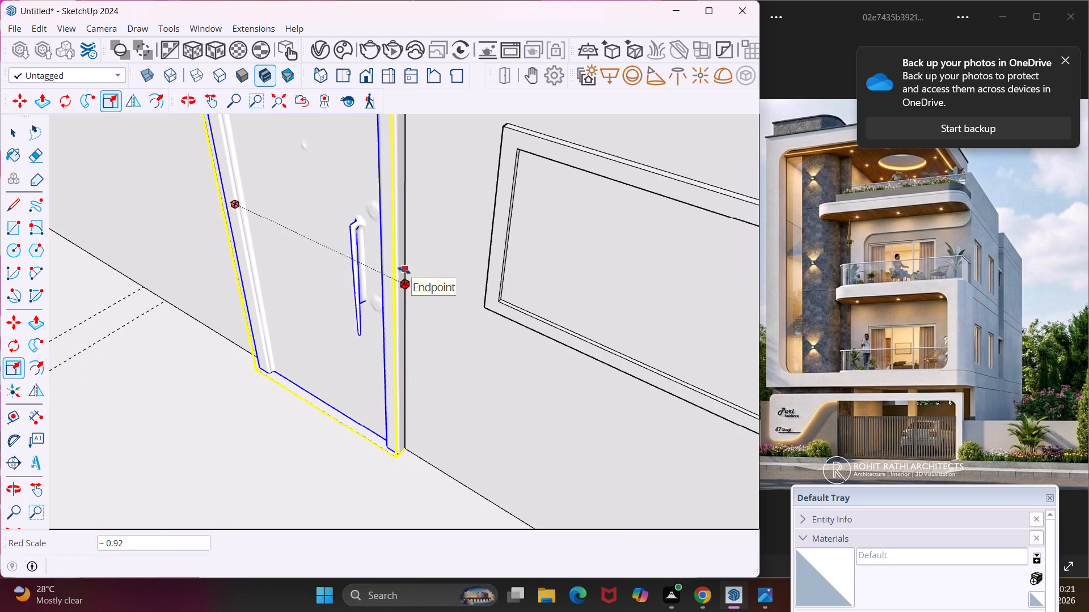
left_click(404, 270)
middle_click_drag(391, 266, 577, 271)
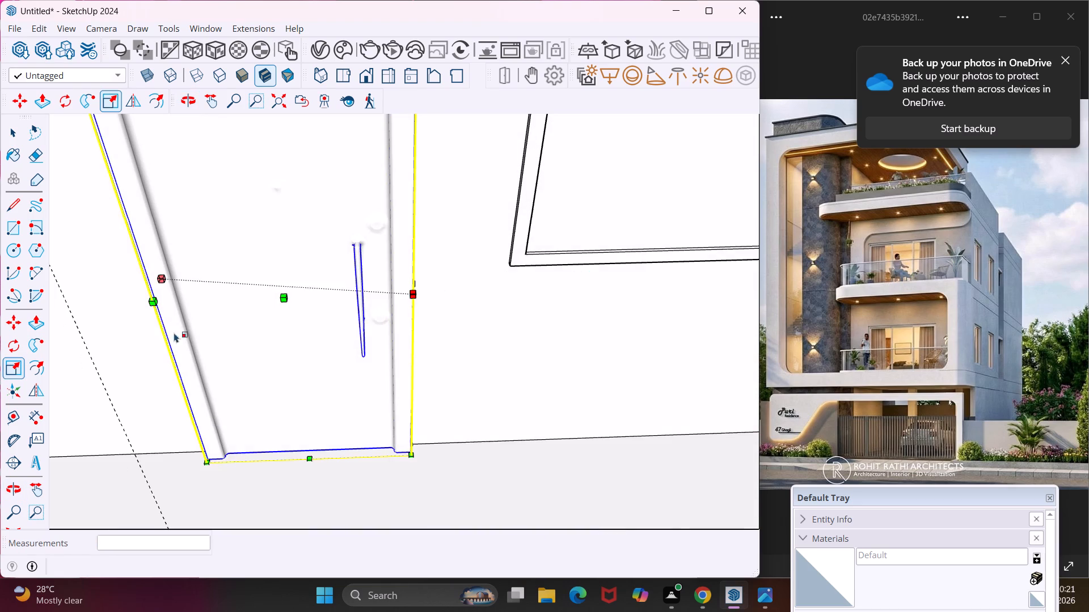
middle_click_drag(130, 316, 309, 294)
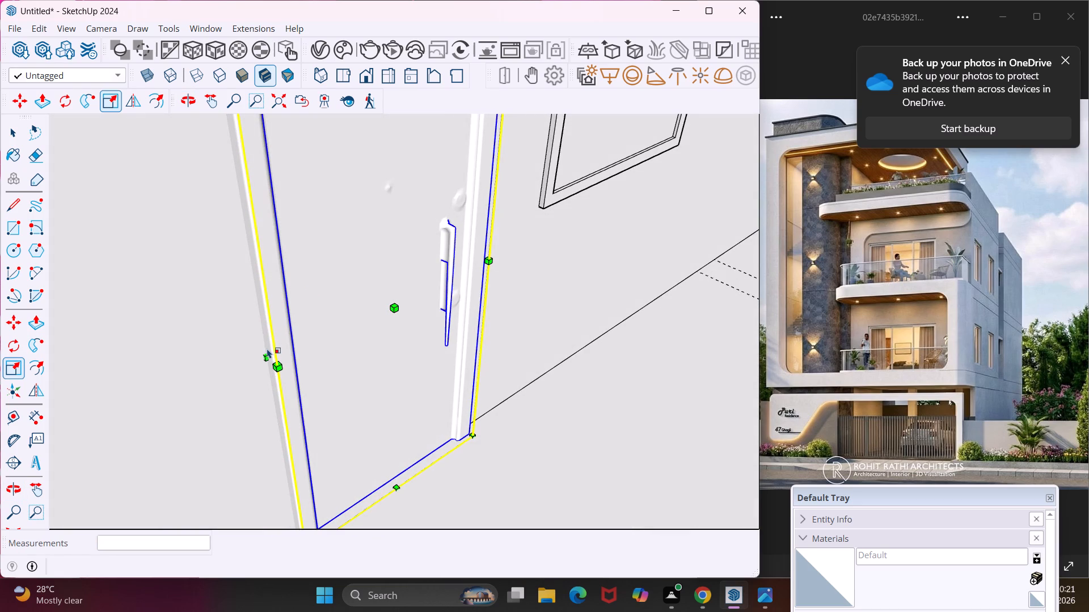
left_click(267, 356)
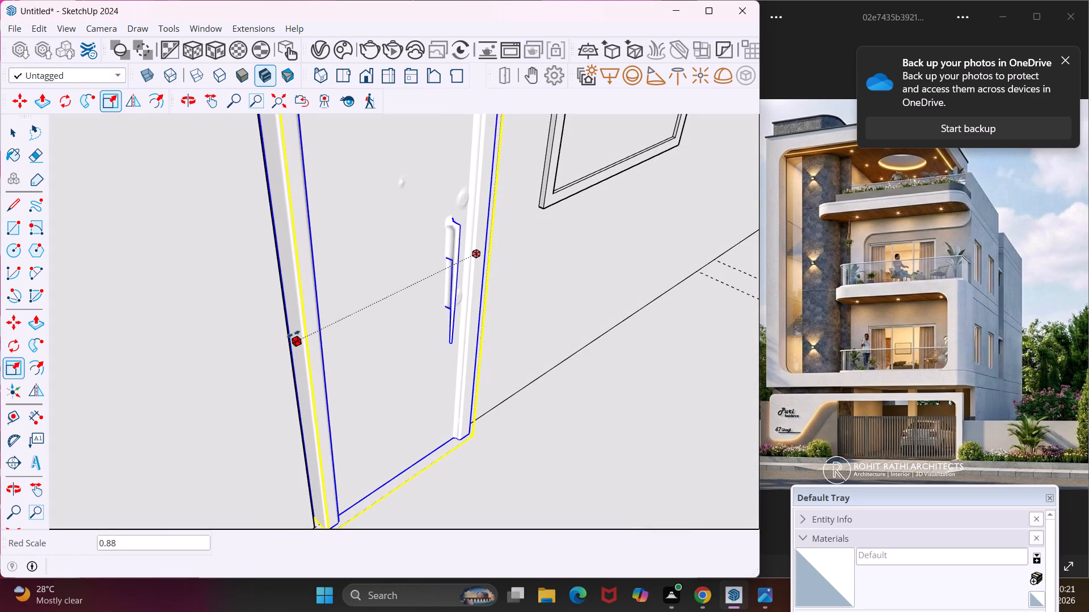
left_click(286, 335)
Scale the inserted door along the blue axis by about 1.02 to fit the top of the opening.
middle_click_drag(314, 318, 210, 355)
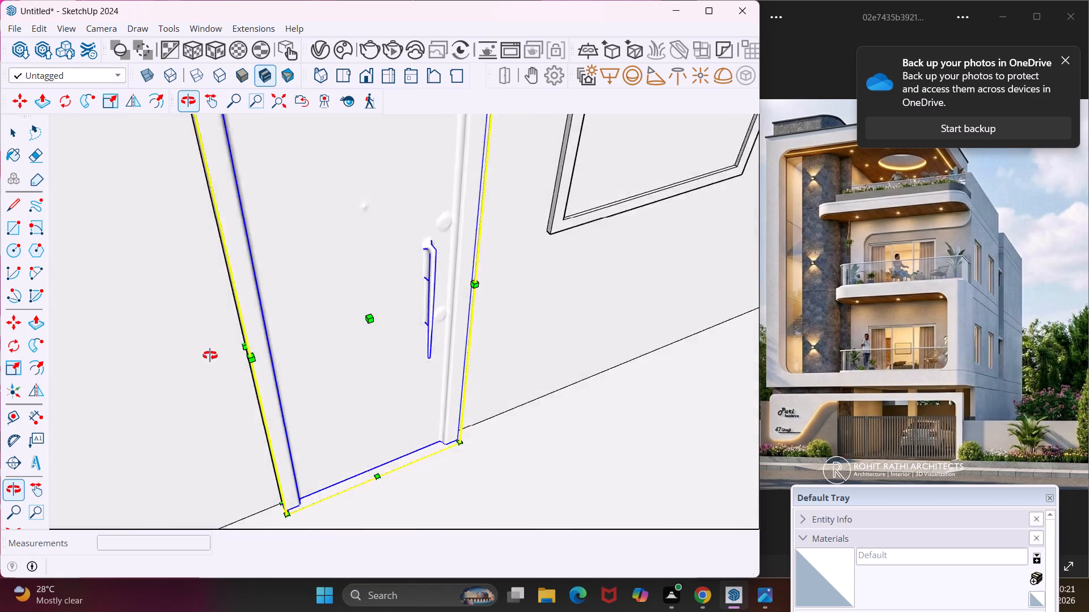
middle_click_drag(210, 355, 164, 370)
scroll(179, 357, "down", 5)
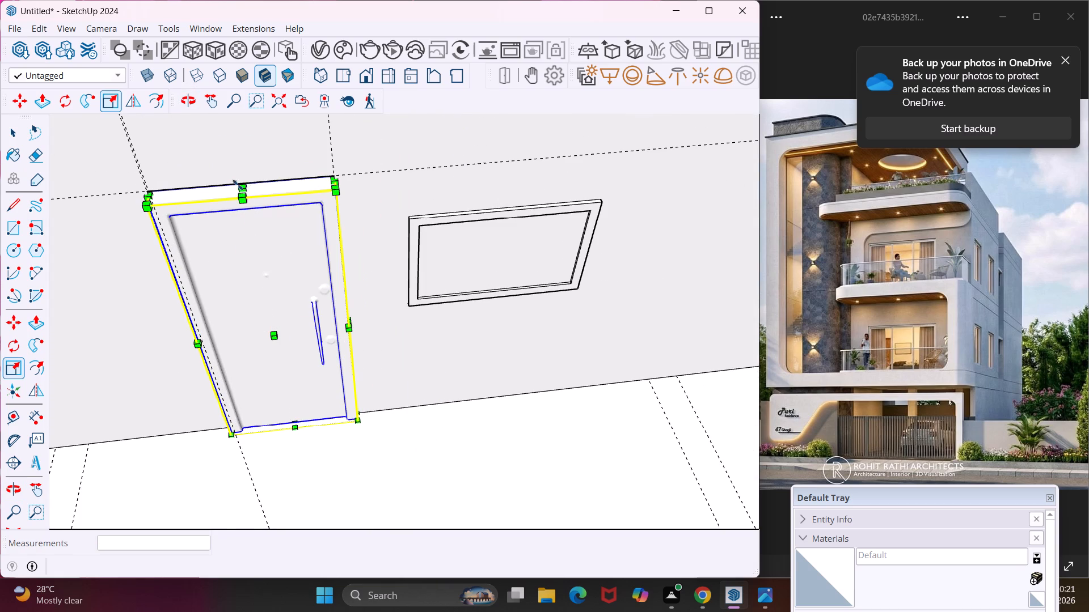
scroll(246, 186, "up", 9)
left_click(240, 189)
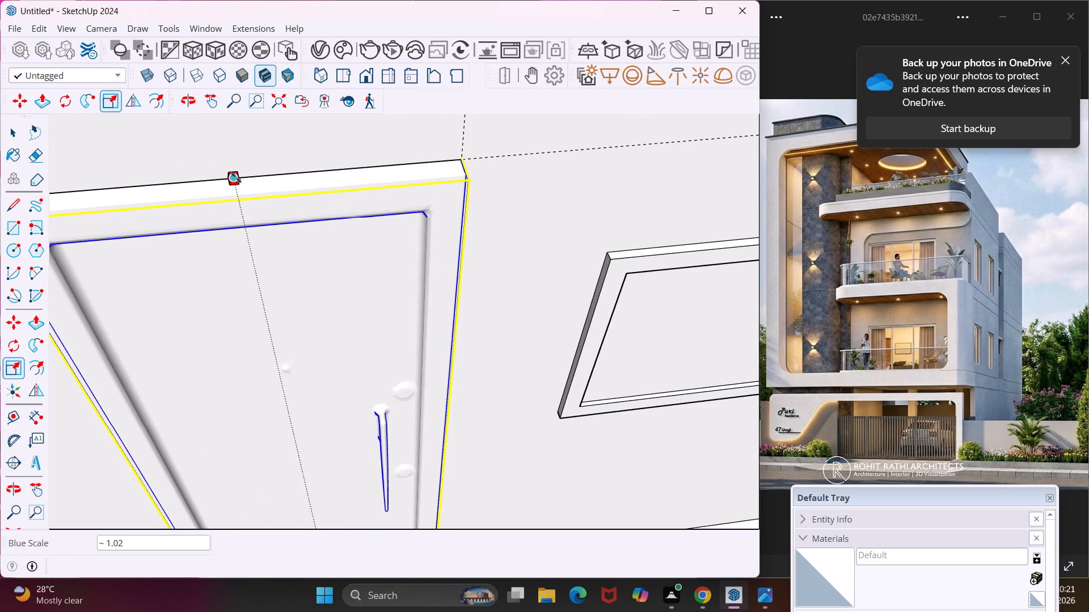
middle_click_drag(234, 171, 116, 134)
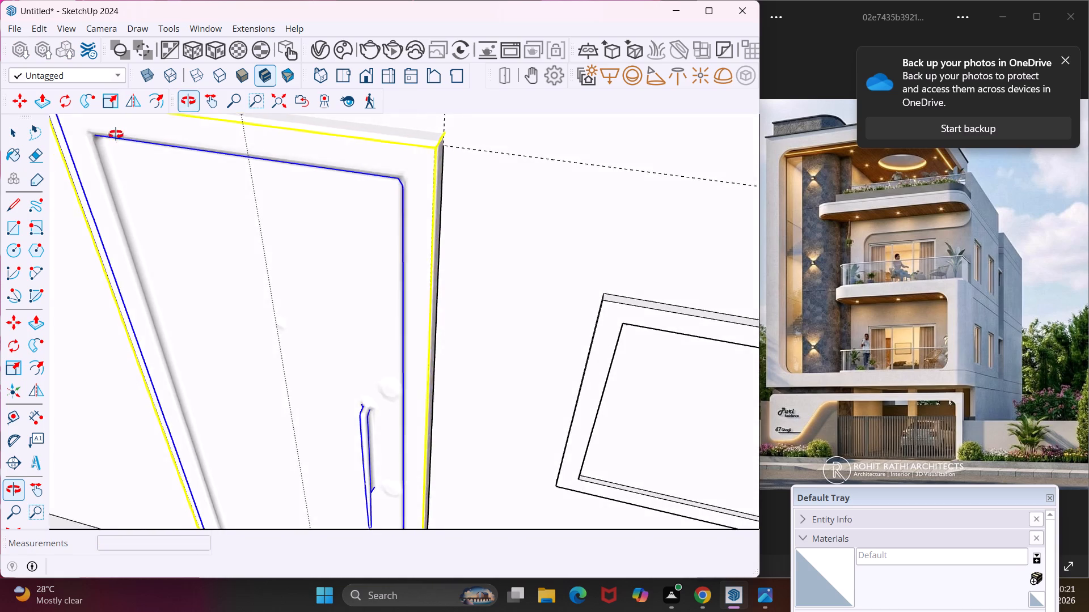
middle_click_drag(116, 134, 106, 139)
left_click(288, 121)
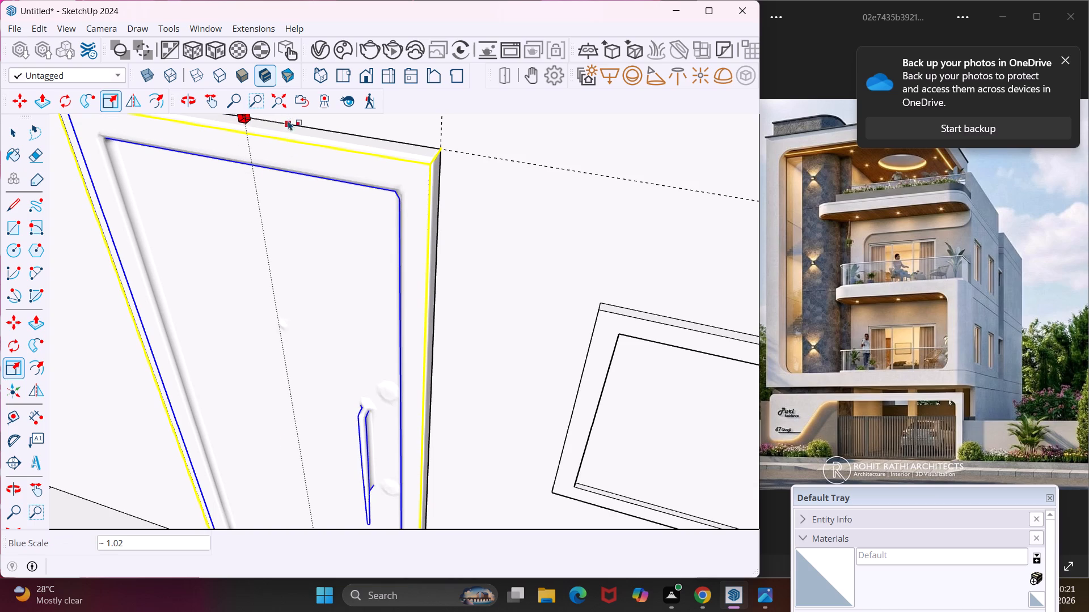
key("Escape")
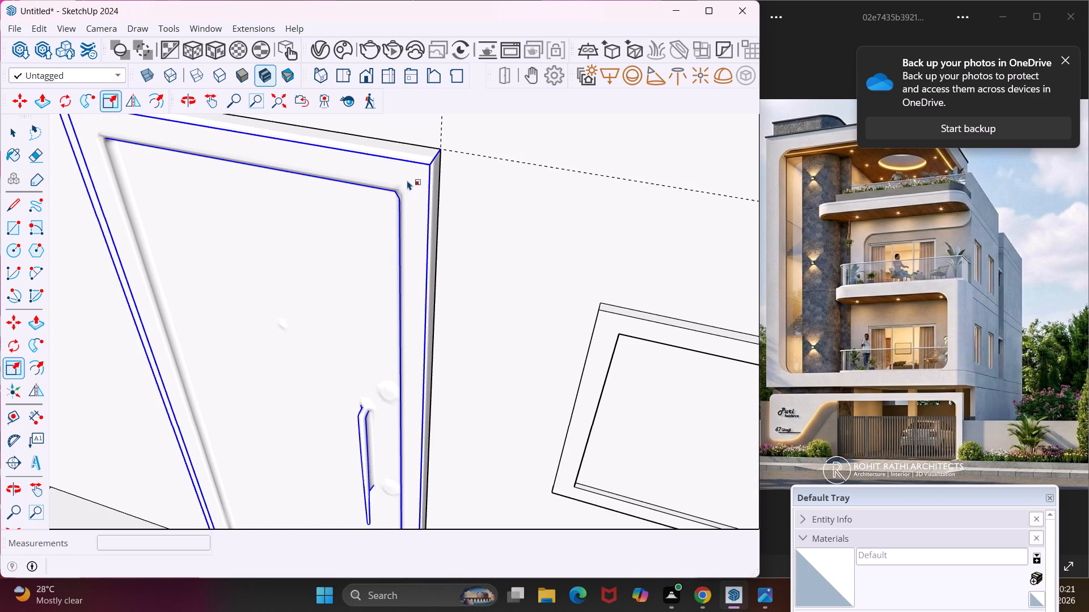
Move the door about 2 13/16" from its upper front corner to the matching corner of the wall opening.
key("m")
left_click(431, 165)
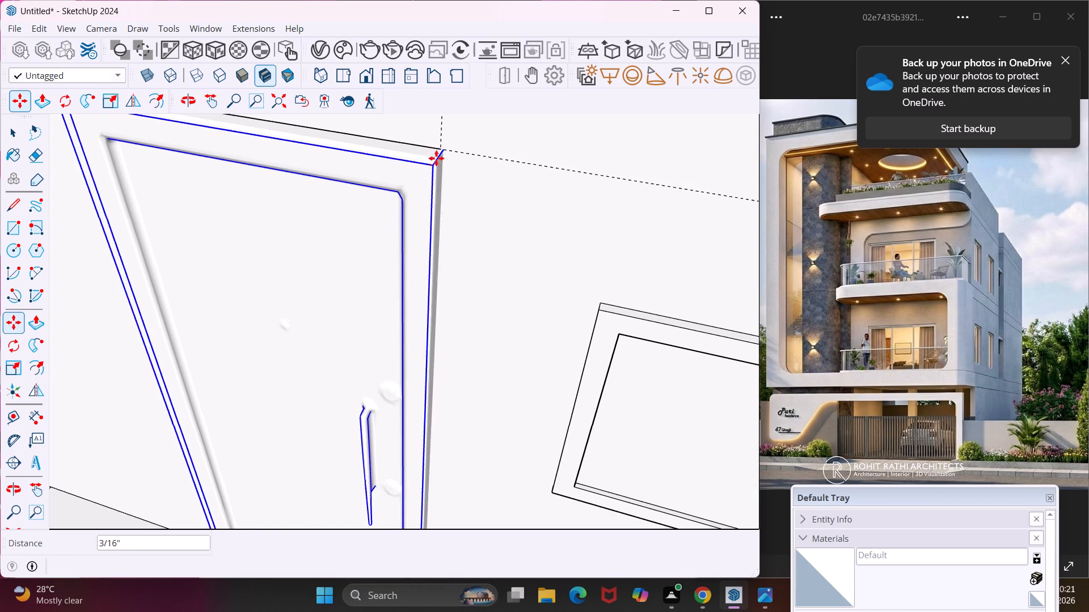
left_click(441, 147)
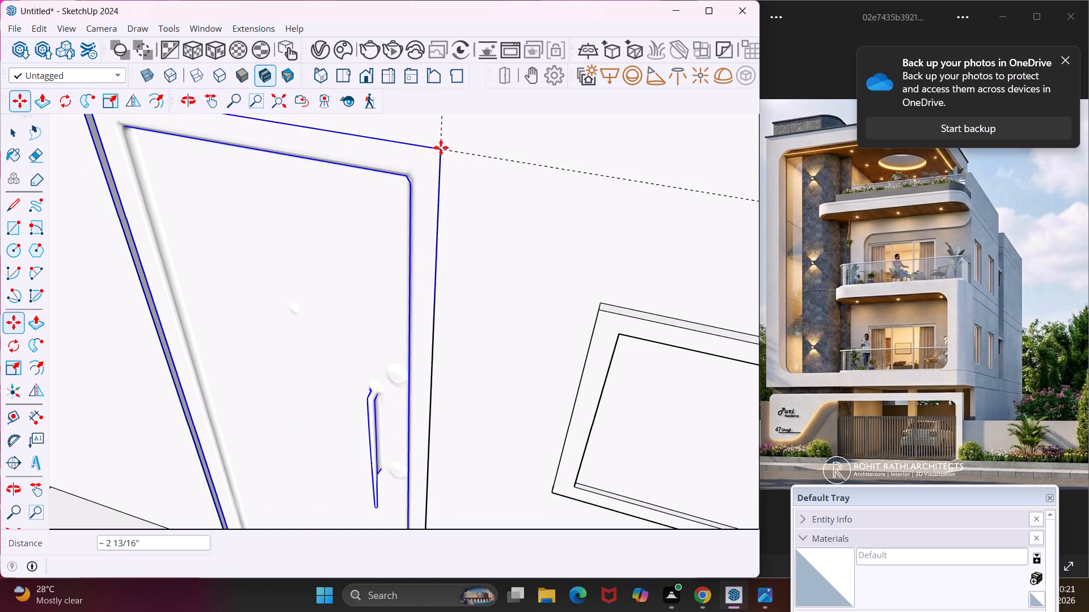
key("Escape")
key("space")
scroll(392, 198, "down", 5)
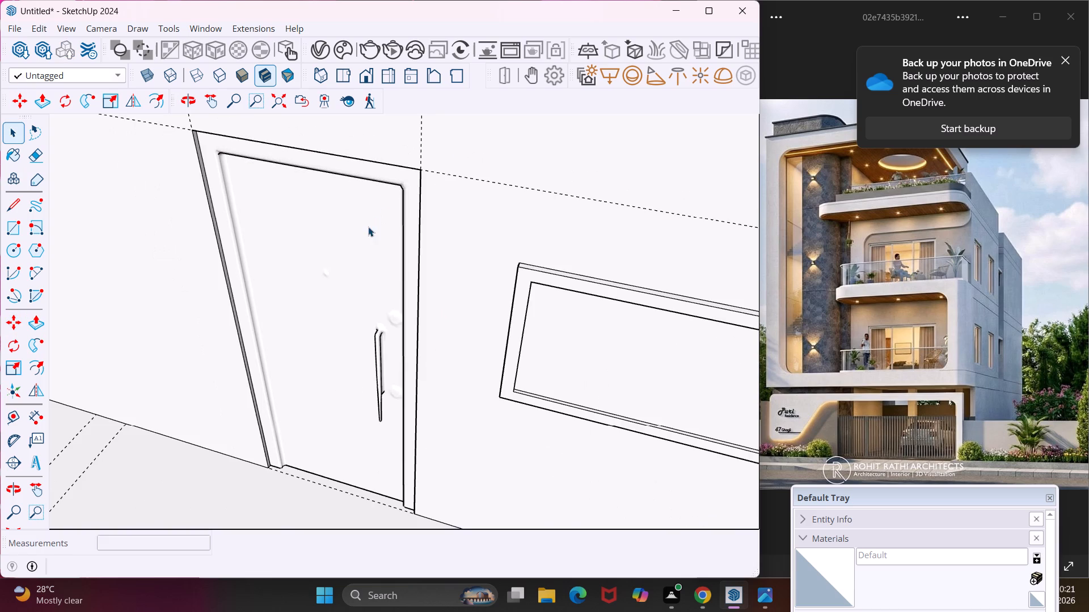
middle_click_drag(354, 249, 457, 236)
scroll(400, 232, "down", 3)
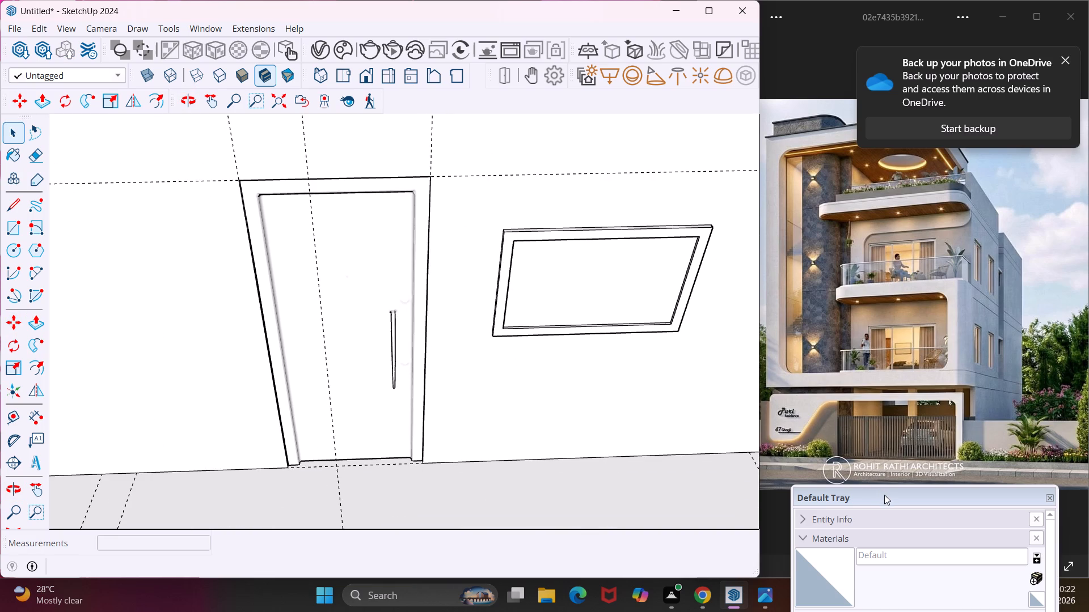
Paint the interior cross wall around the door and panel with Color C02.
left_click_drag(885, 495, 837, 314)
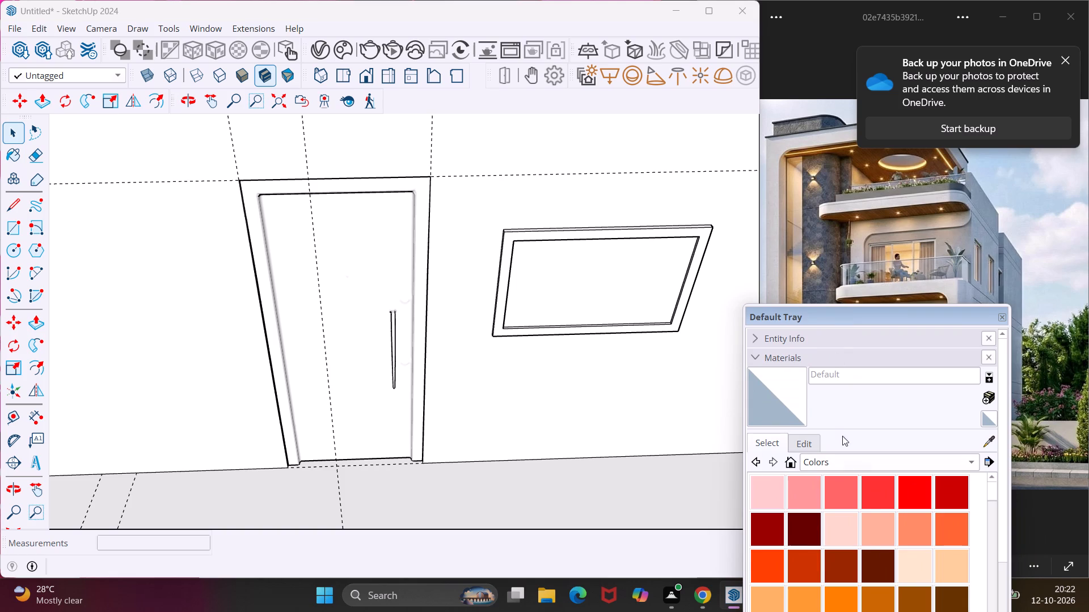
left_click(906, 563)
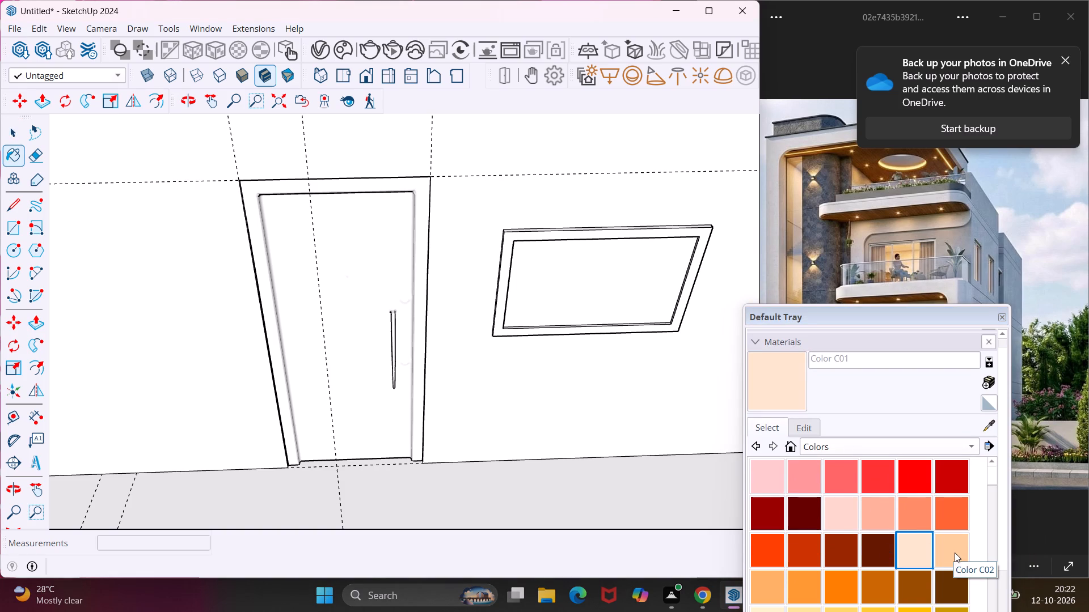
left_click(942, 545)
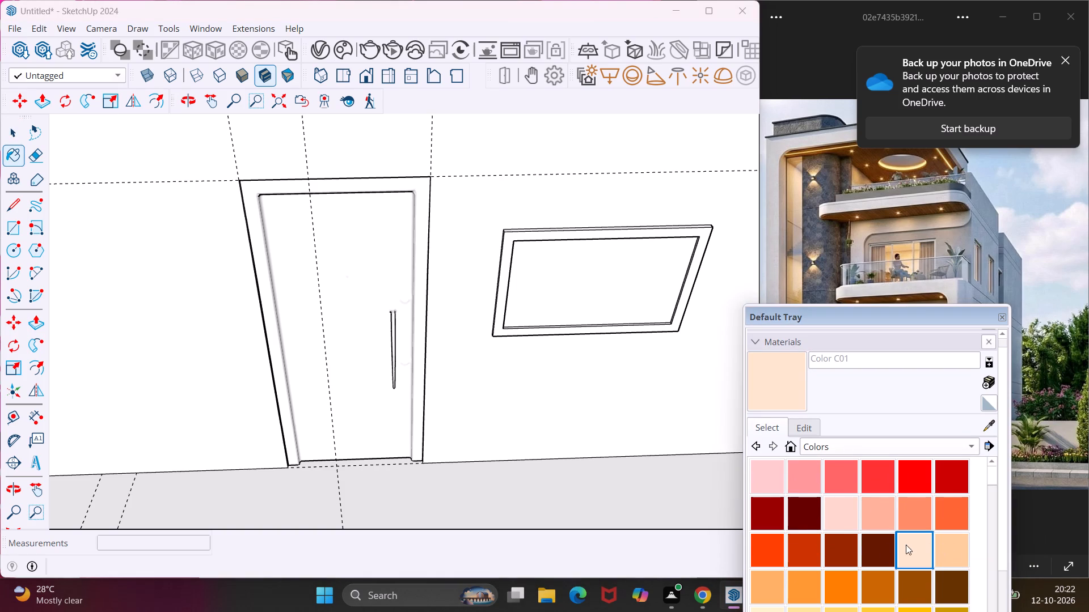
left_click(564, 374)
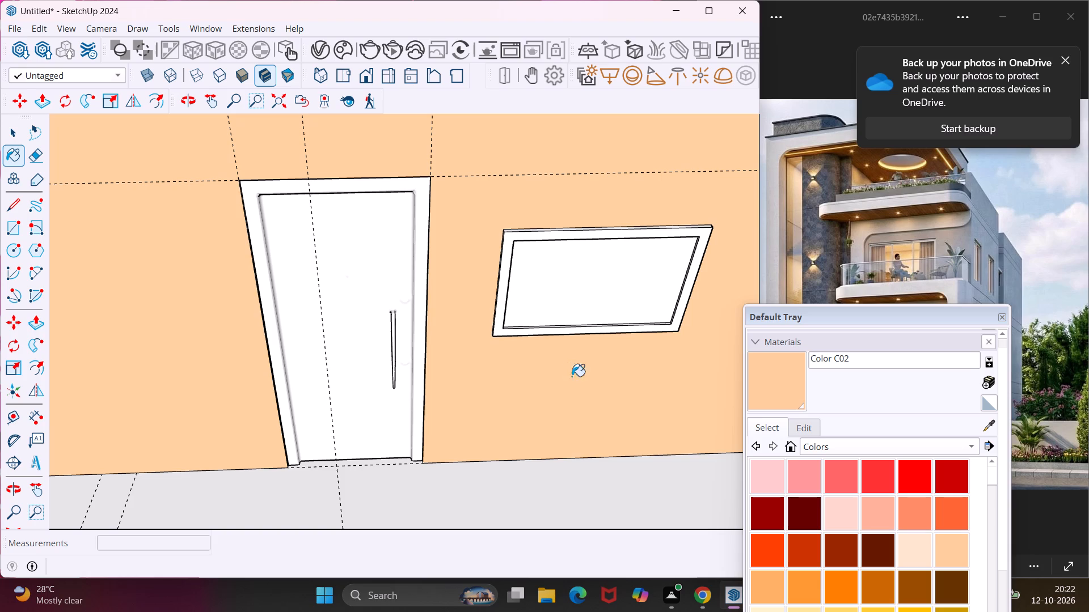
Paint the interior cross wall around the door and panel with Color C01.
left_click(906, 549)
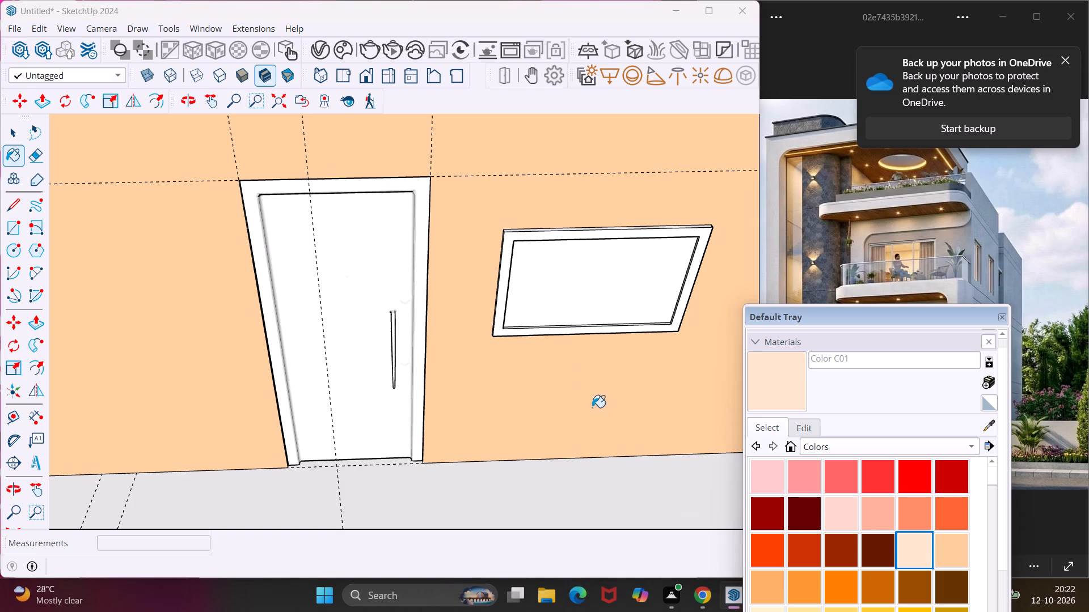
left_click(589, 401)
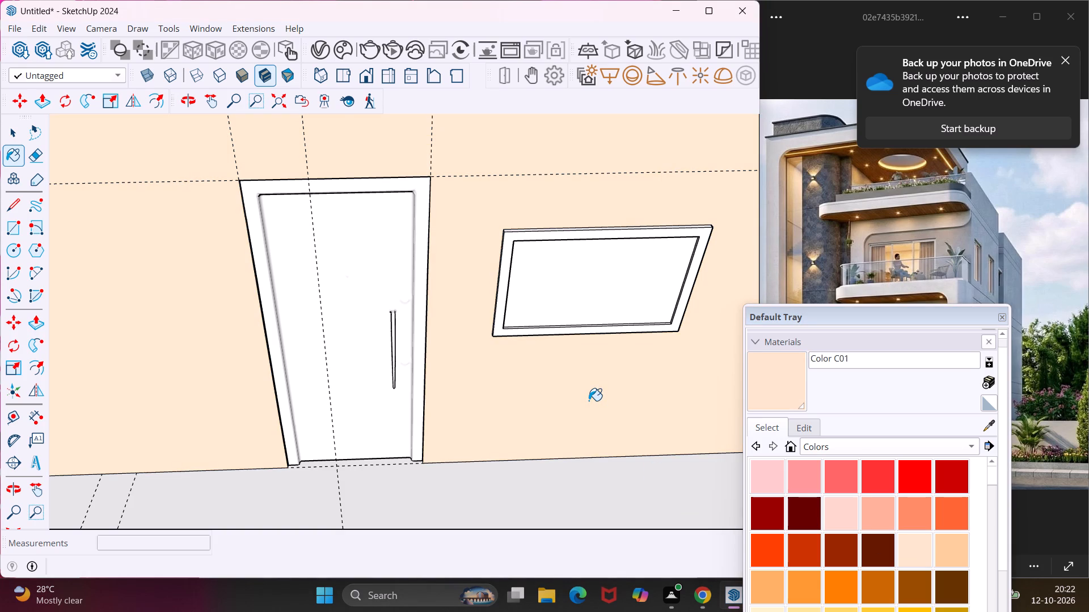
Paint the wall panel border's front face, outer top edge and door-side outer edge with Color M07.
scroll(907, 563, "down", 3)
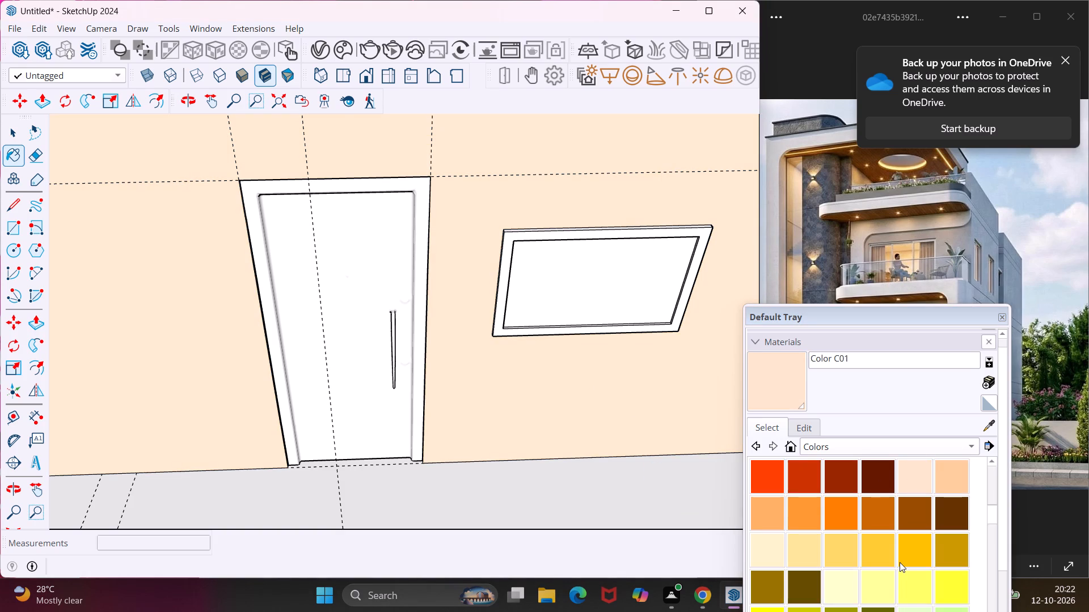
scroll(900, 562, "down", 7)
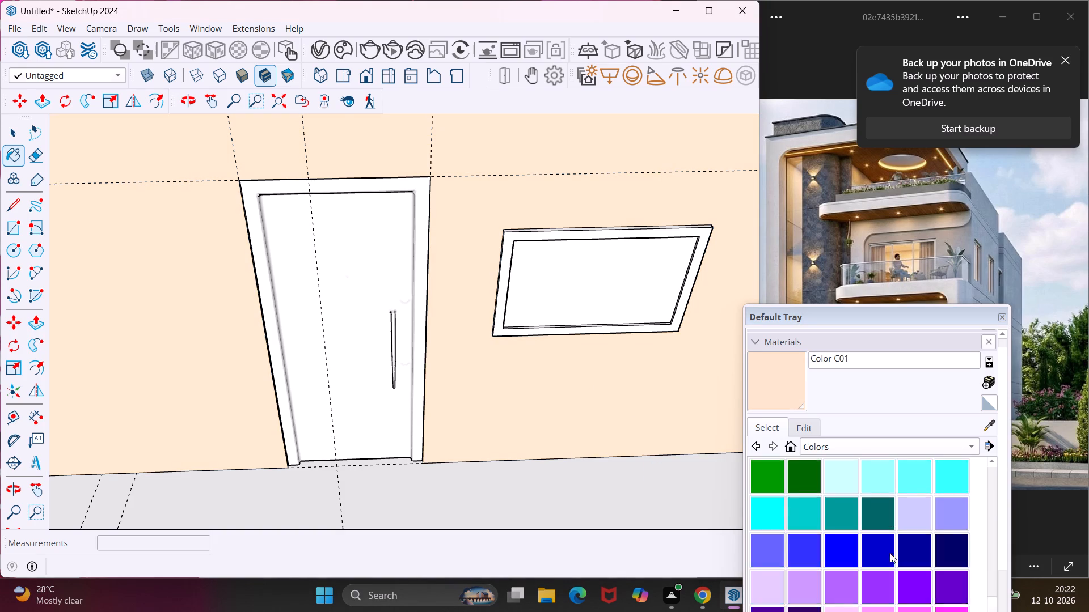
scroll(887, 549, "down", 5)
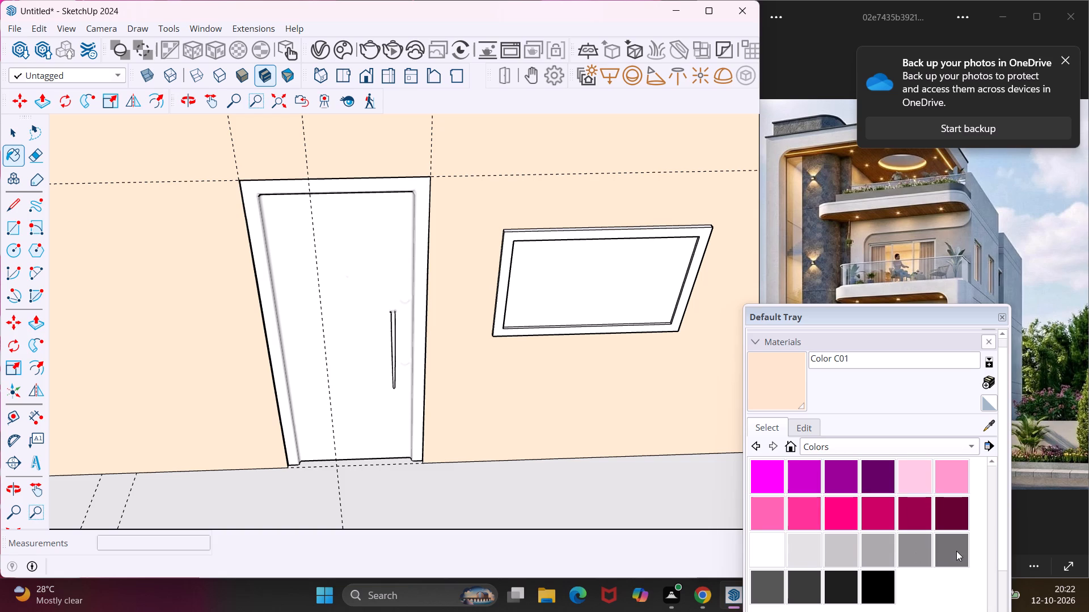
left_click(803, 582)
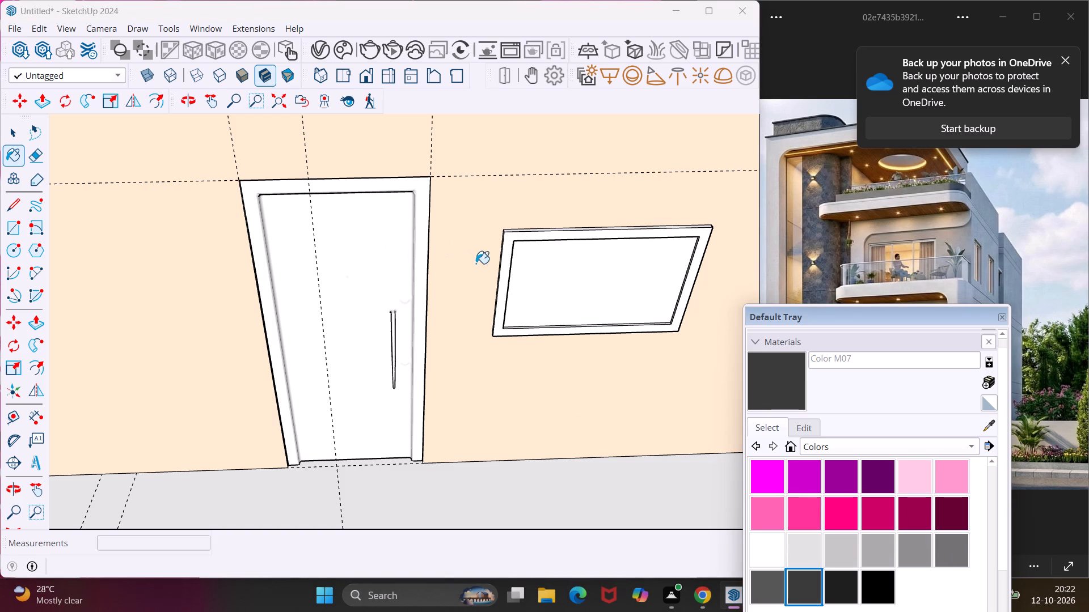
scroll(520, 239, "up", 9)
left_click(517, 237)
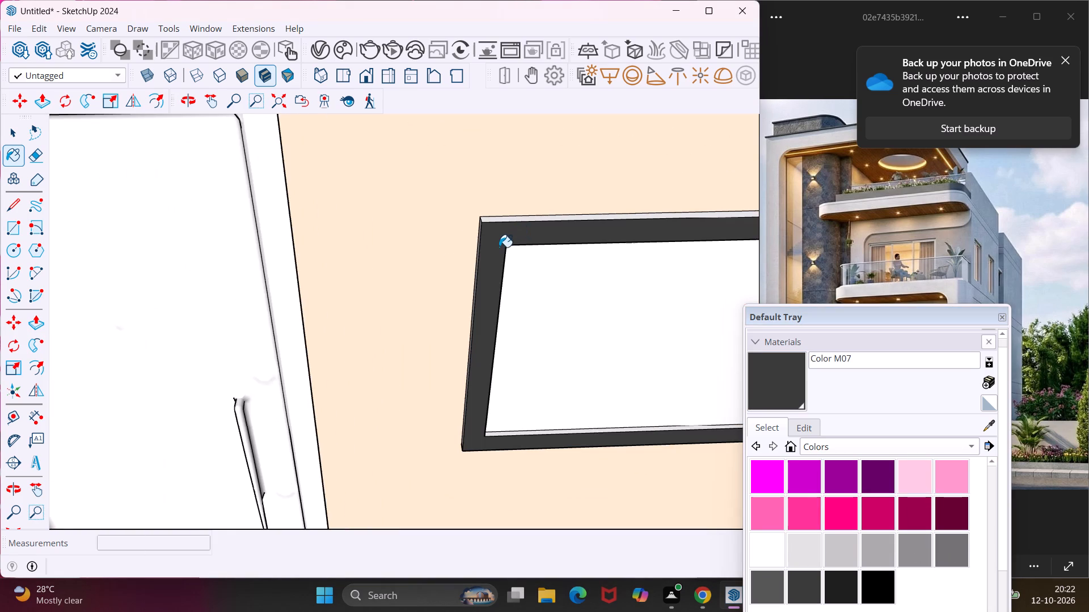
middle_click_drag(499, 247, 519, 323)
scroll(504, 243, "up", 5)
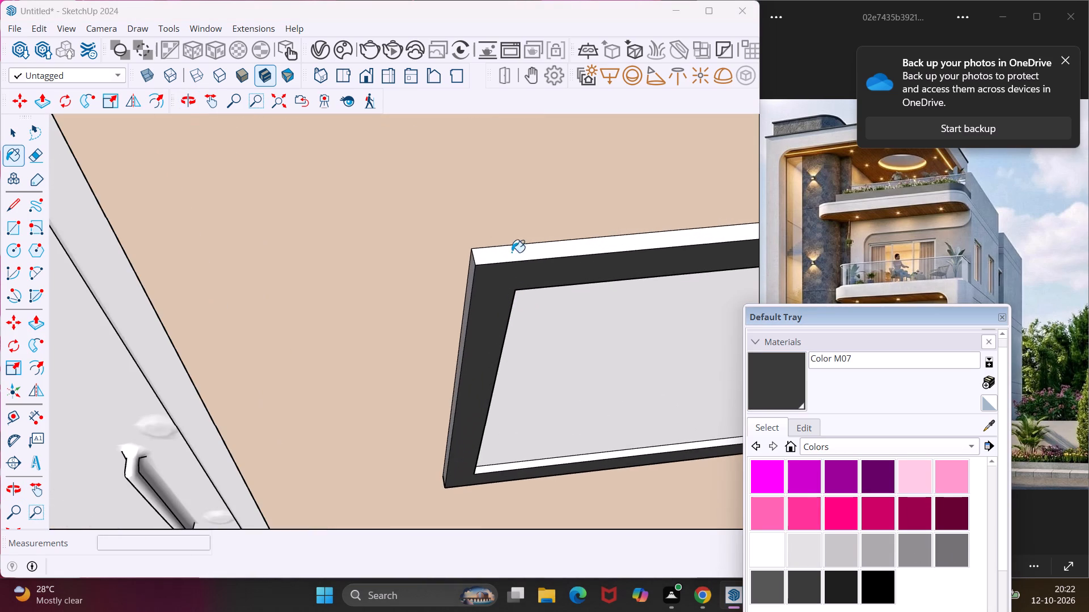
left_click(512, 256)
middle_click_drag(472, 290, 568, 262)
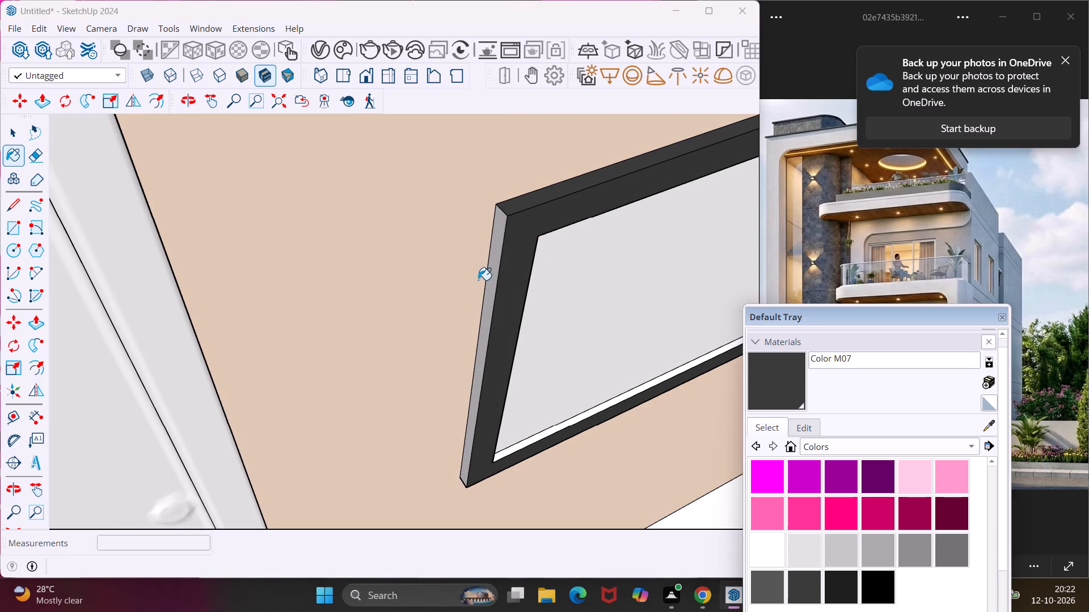
left_click(492, 279)
Paint the inner recess edges of the panel border, on the door side and along the top, with Color M07.
middle_click_drag(512, 291, 318, 265)
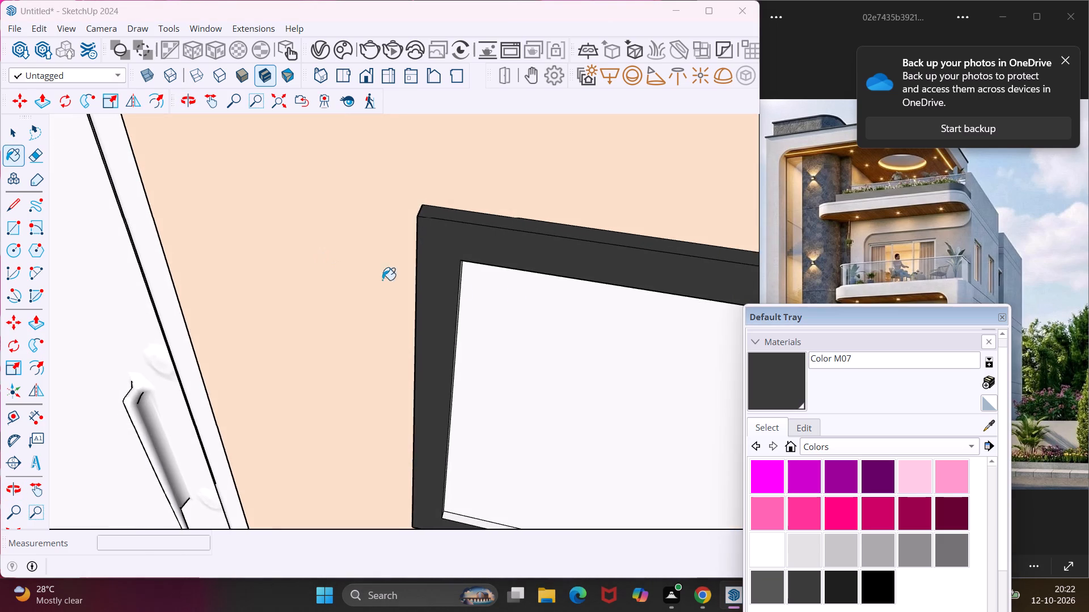
middle_click_drag(503, 298, 418, 261)
scroll(421, 262, "up", 4)
left_click(423, 265)
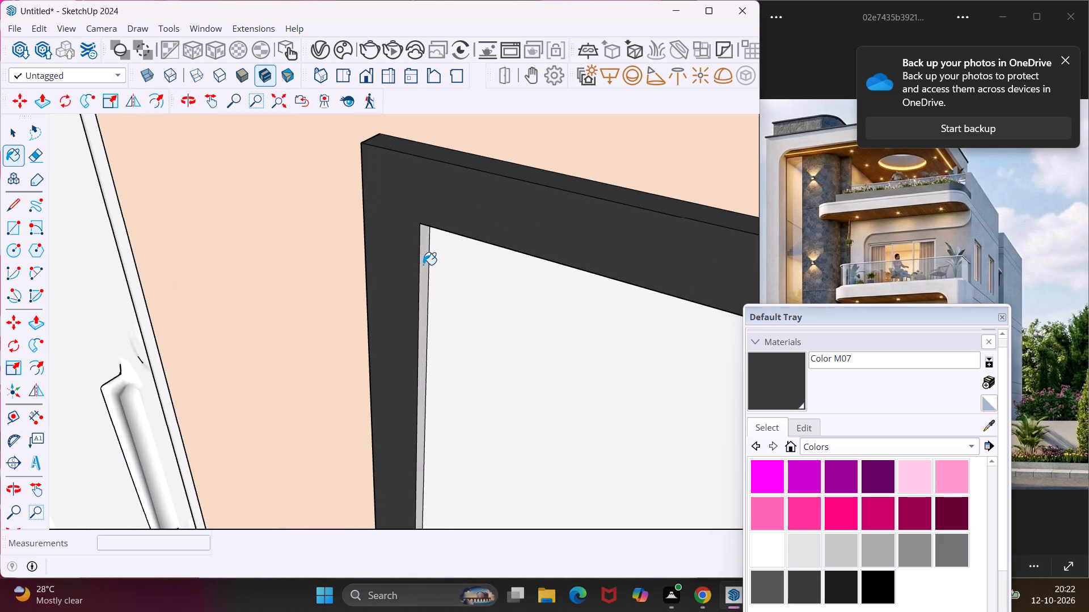
middle_click_drag(423, 265, 600, 86)
middle_click_drag(451, 316, 530, 257)
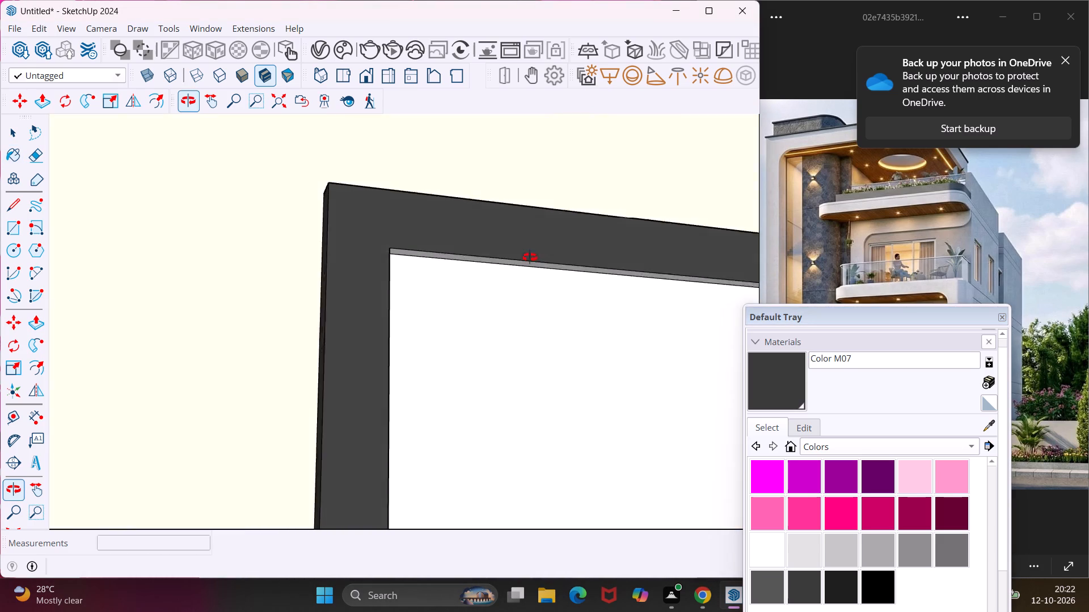
middle_click_drag(530, 257, 551, 246)
left_click(525, 285)
scroll(532, 286, "up", 5)
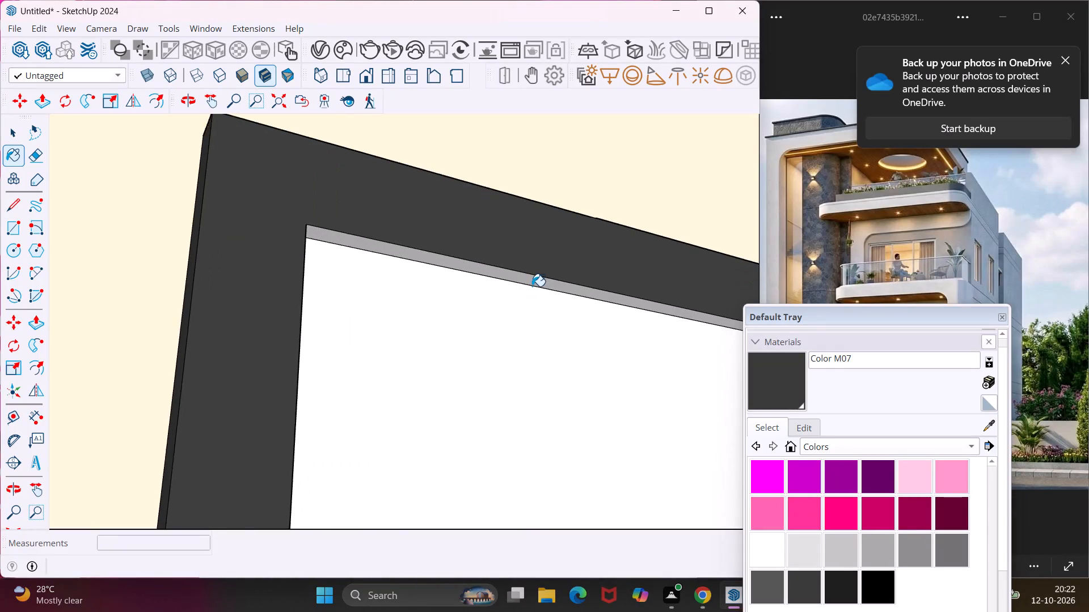
left_click(532, 283)
Paint the panel border's outer side edge farthest from the door with Color M07.
middle_click_drag(540, 282, 323, 350)
scroll(320, 350, "up", 1)
scroll(301, 348, "down", 5)
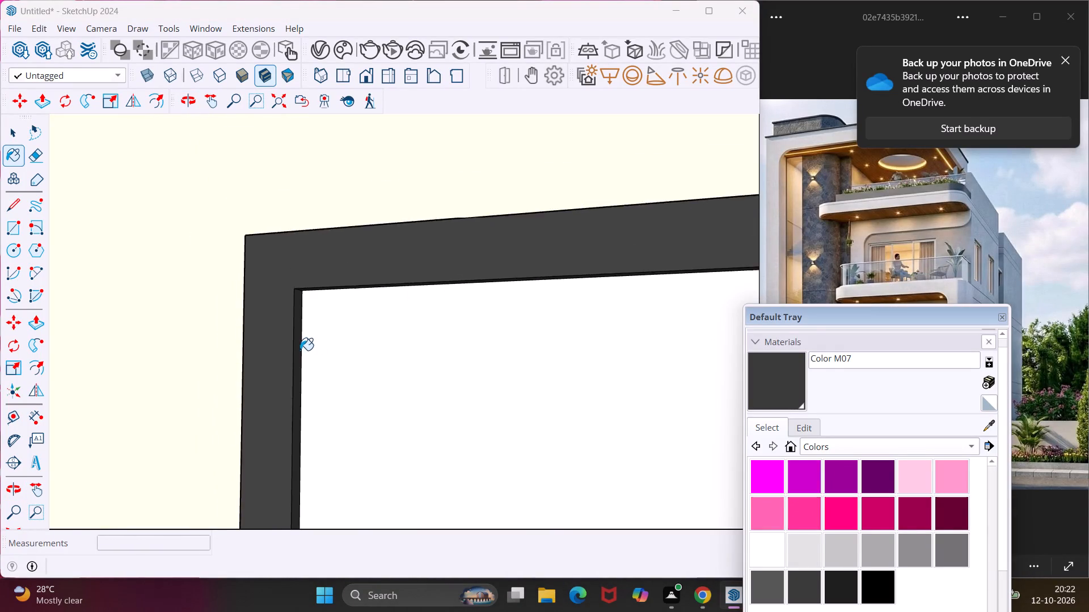
scroll(300, 350, "down", 15)
middle_click_drag(567, 350, 357, 363)
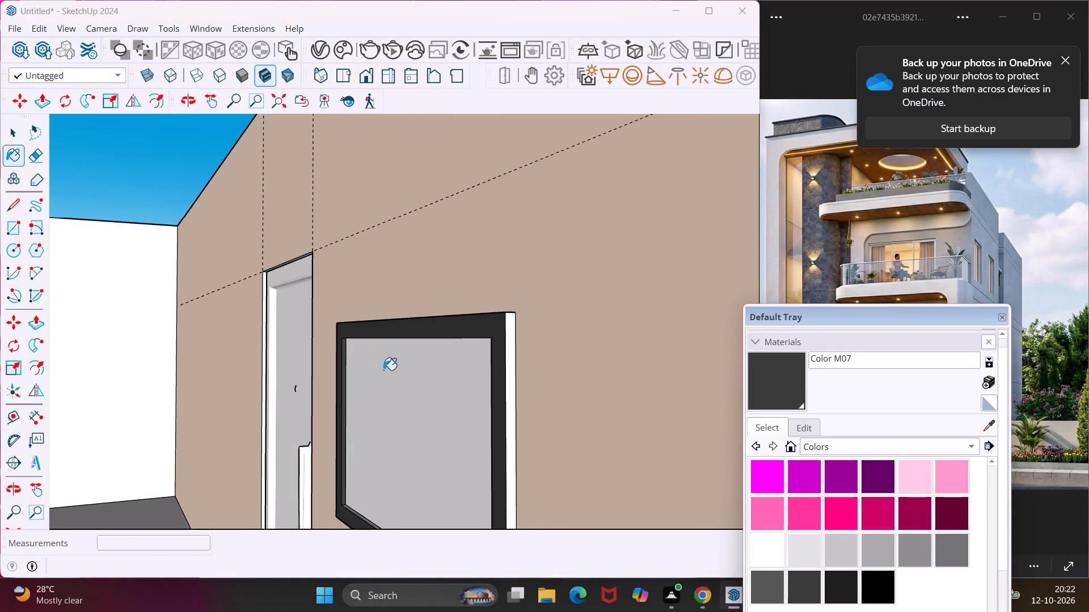
left_click(508, 356)
Paint the inner bottom recess edge of the panel border with Color M07.
middle_click_drag(449, 365, 465, 368)
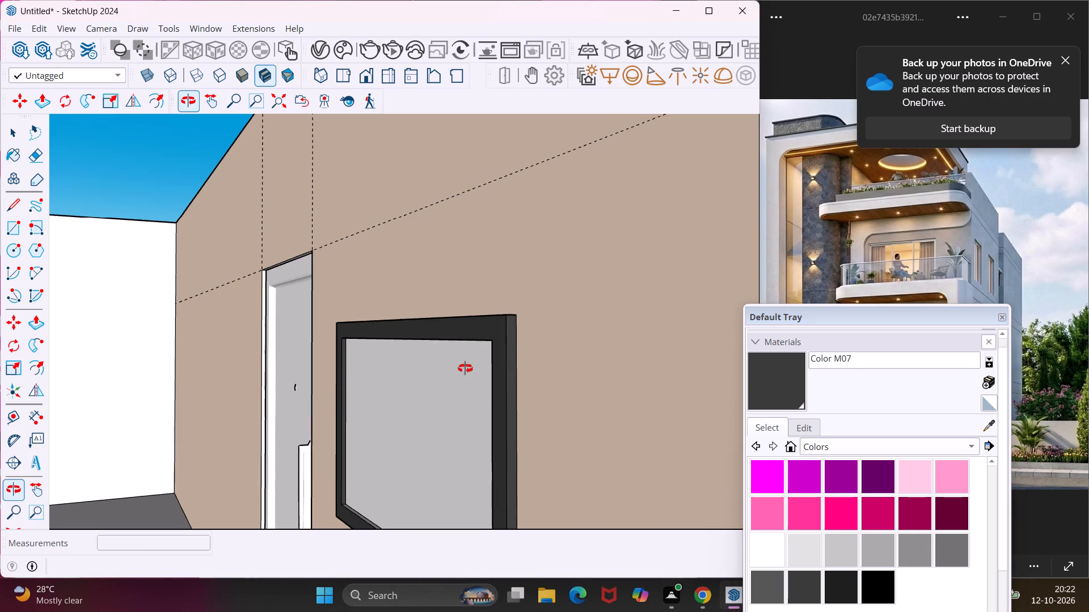
middle_click_drag(465, 368, 611, 348)
scroll(592, 334, "down", 4)
middle_click_drag(589, 443, 599, 495)
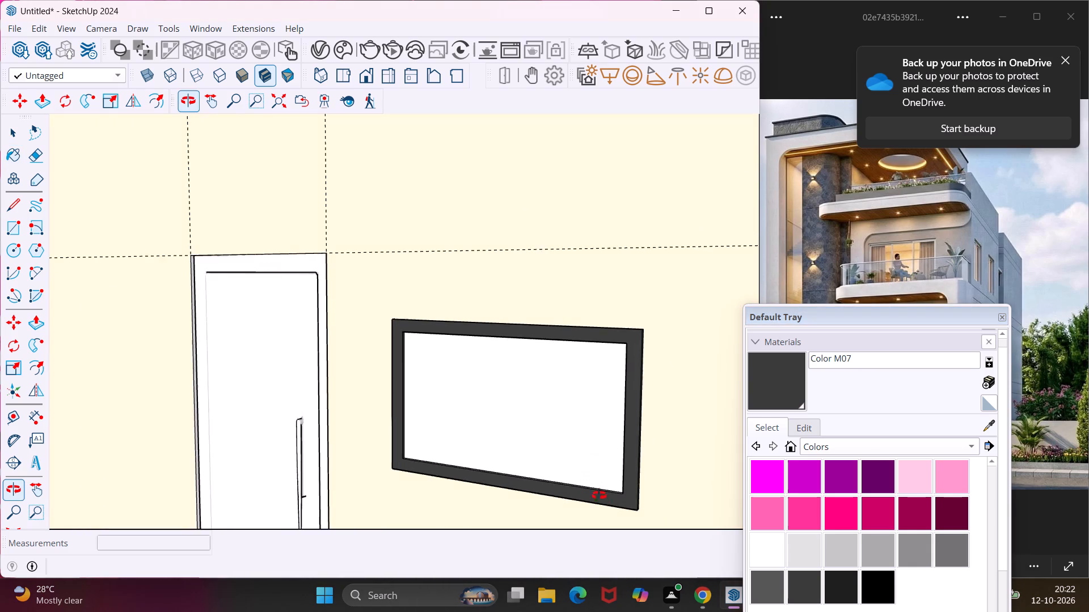
middle_click_drag(599, 495, 615, 515)
scroll(602, 478, "up", 9)
middle_click_drag(601, 504, 596, 521)
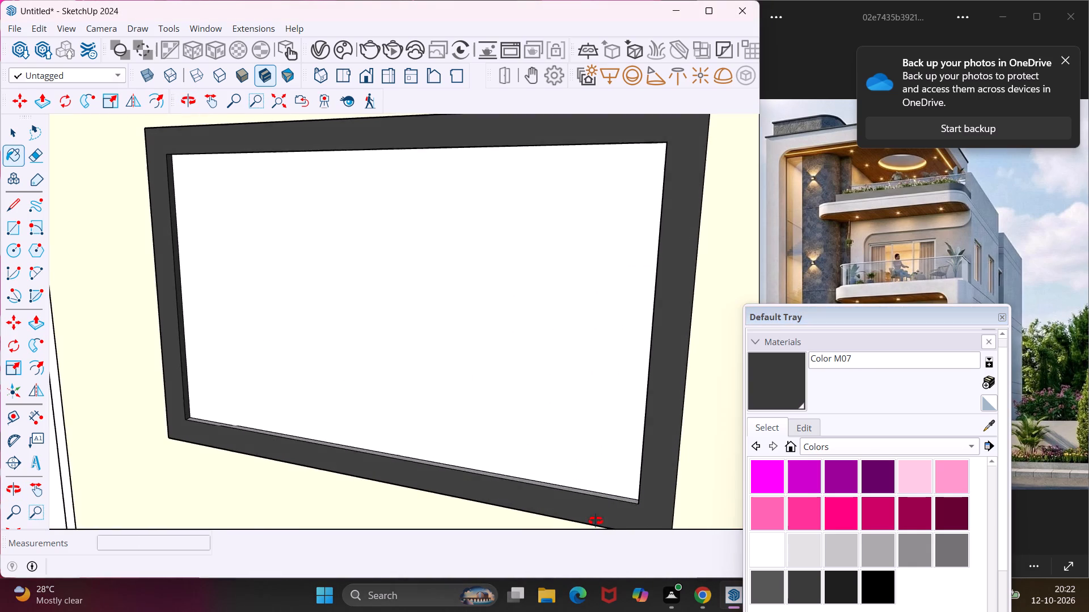
middle_click_drag(596, 521, 591, 532)
scroll(587, 504, "up", 4)
left_click(587, 504)
Paint the outer bottom edge of the wall panel border with Color M07.
middle_click_drag(505, 494, 514, 475)
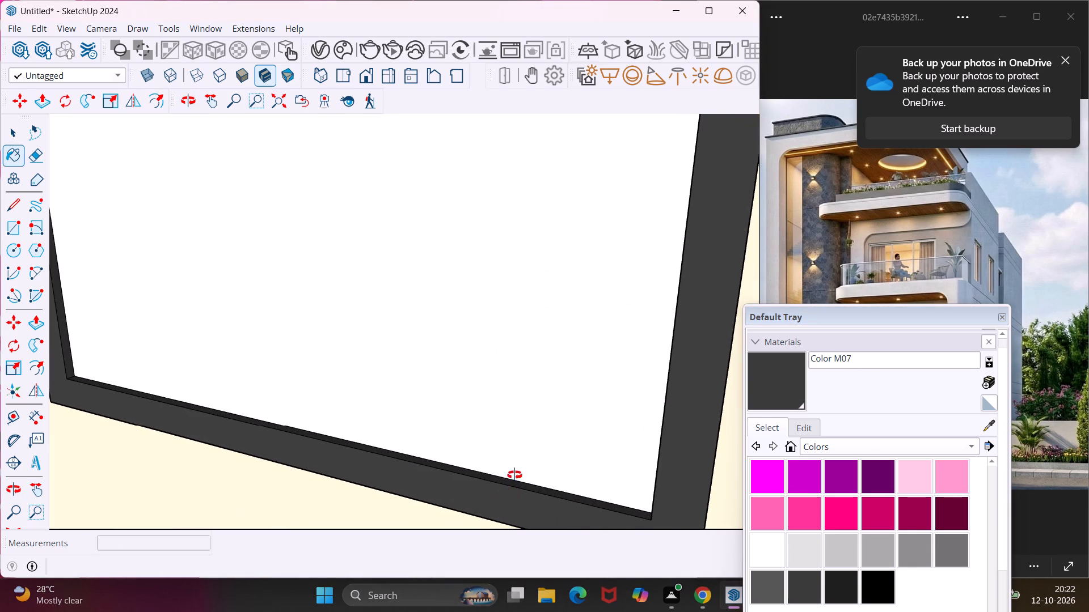
middle_click_drag(514, 475, 666, 246)
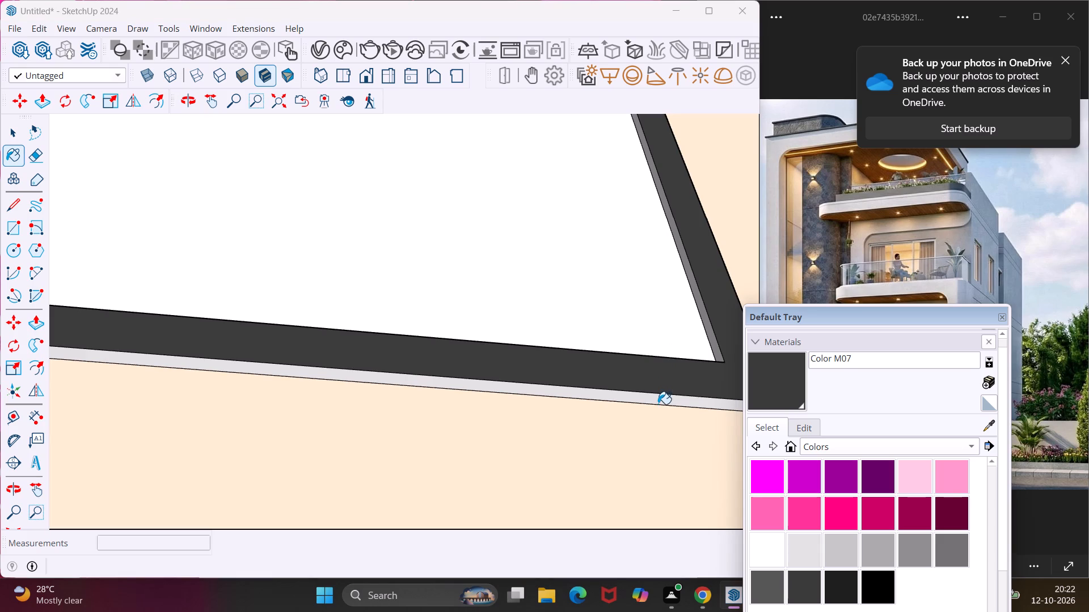
left_click(658, 406)
scroll(687, 401, "up", 3)
left_click(687, 401)
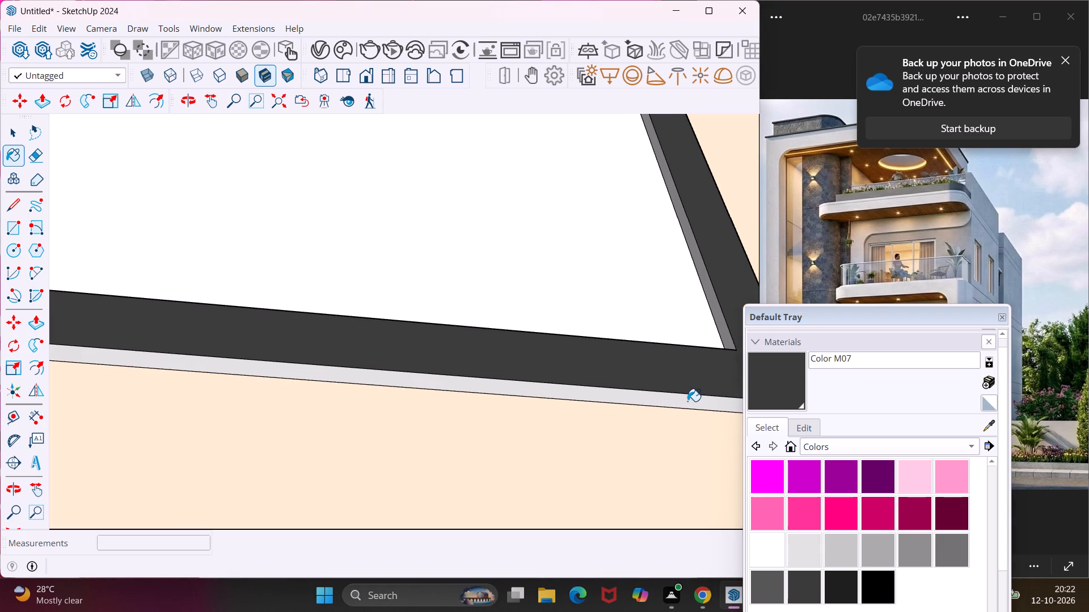
left_click(716, 317)
middle_click_drag(716, 318, 706, 416)
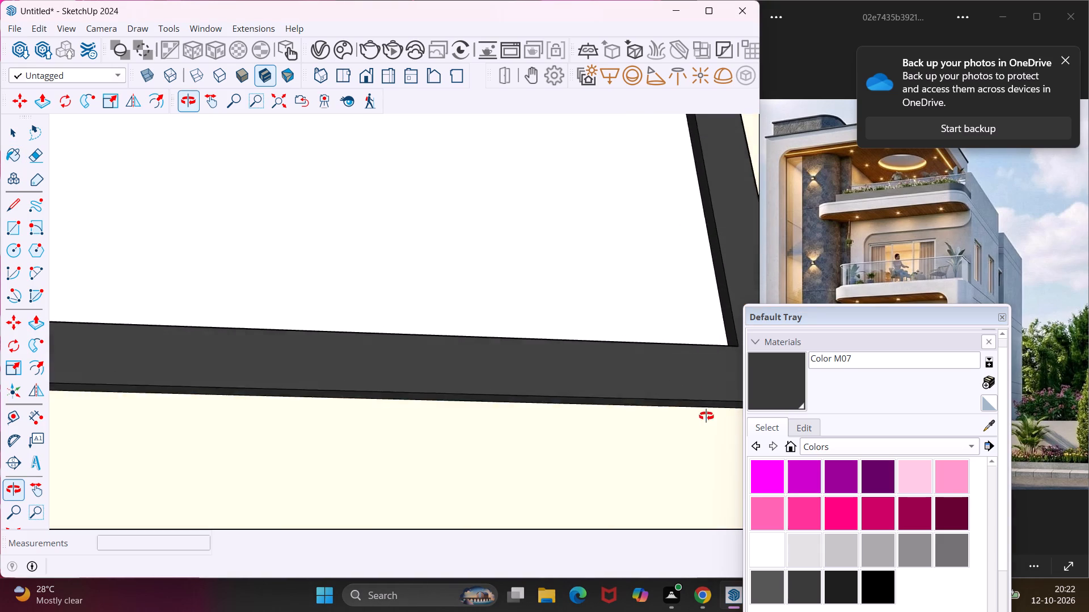
middle_click_drag(706, 416, 703, 422)
Paint the inner face of the framed wall panel with Color M00.
scroll(636, 385, "down", 6)
middle_click_drag(600, 376, 623, 462)
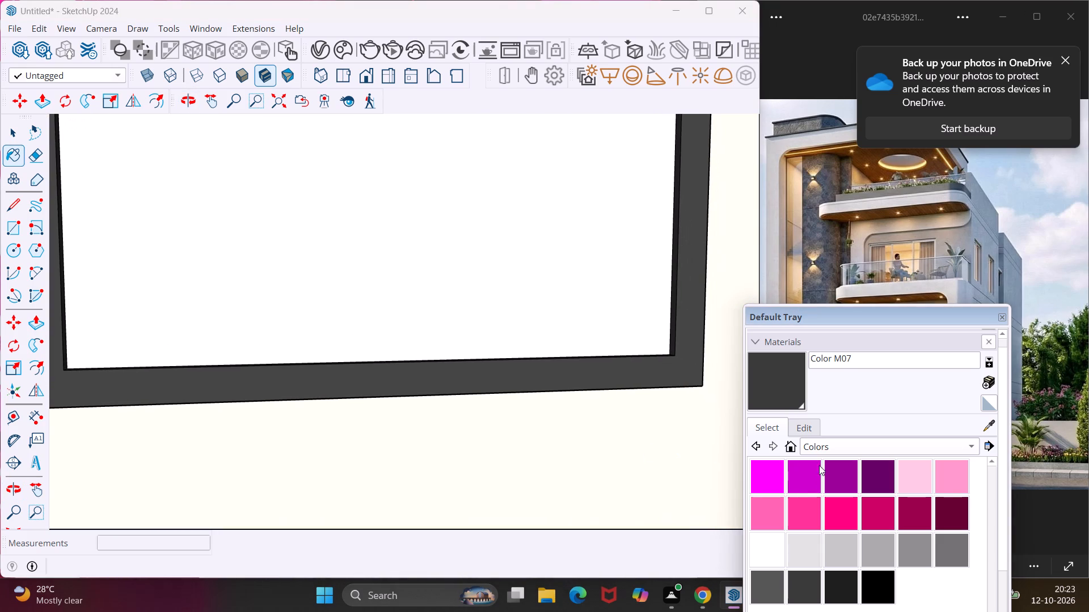
scroll(823, 473, "down", 5)
scroll(826, 487, "up", 3)
left_click(762, 556)
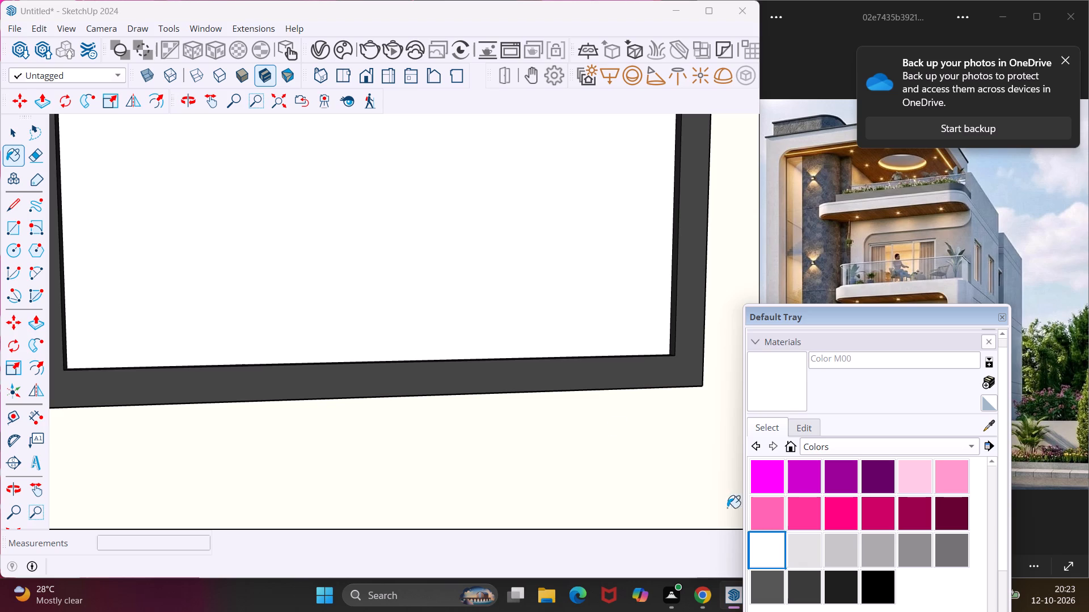
left_click(453, 277)
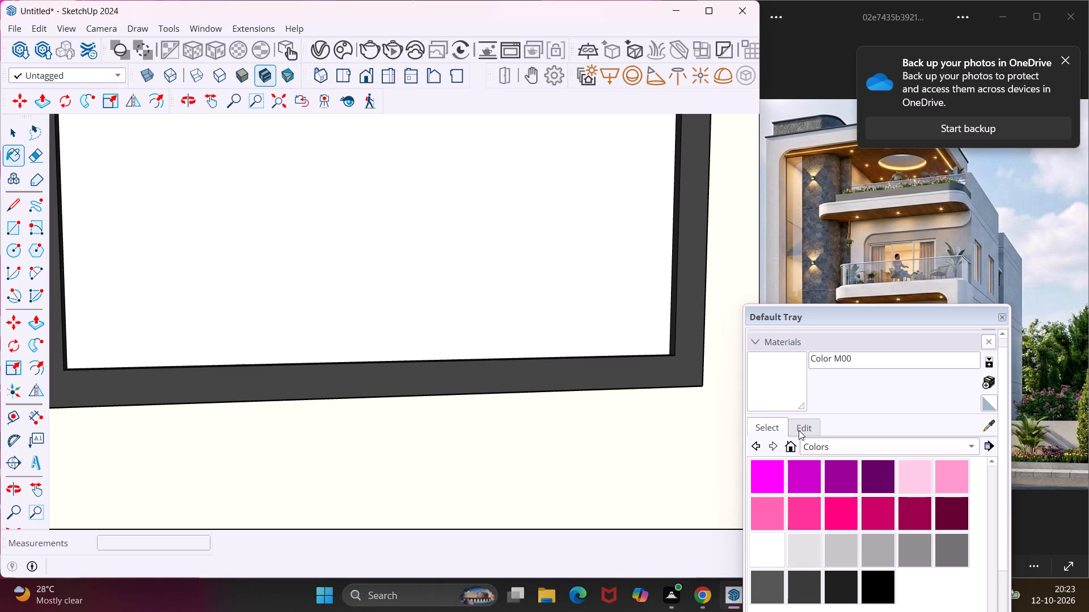
Give Color M00 the texture image download (1).png from the painting downloading folder on the Desktop.
left_click(799, 430)
scroll(877, 500, "down", 1)
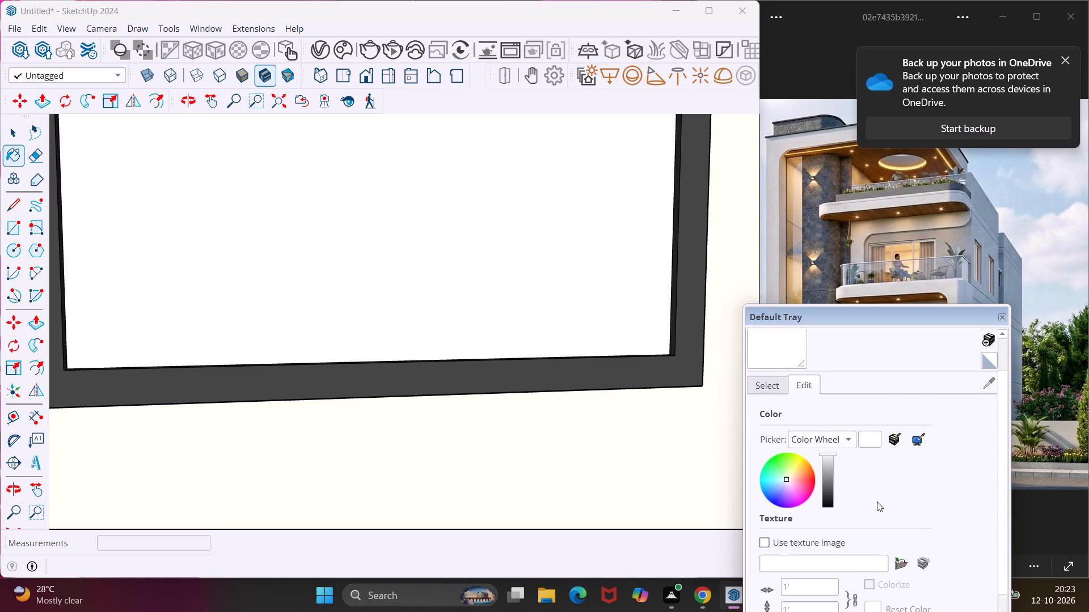
left_click(901, 559)
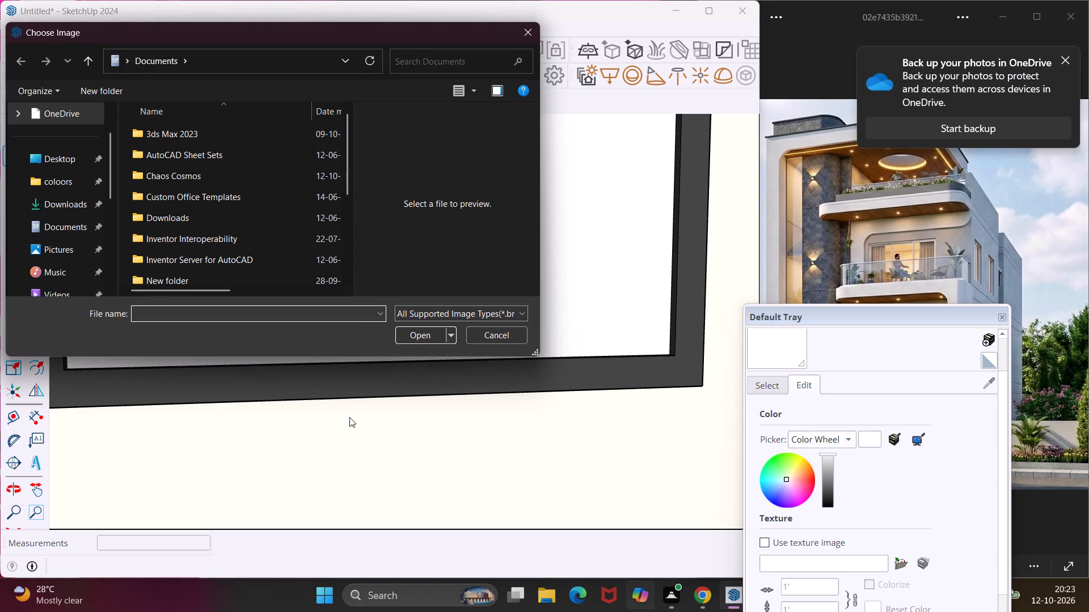
left_click(71, 164)
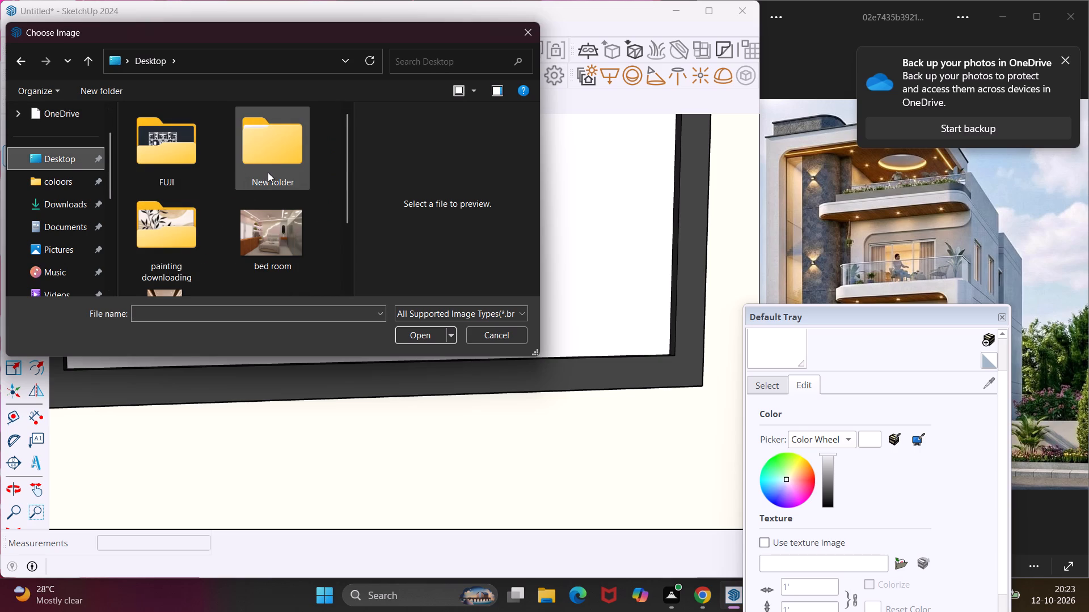
left_click(182, 225)
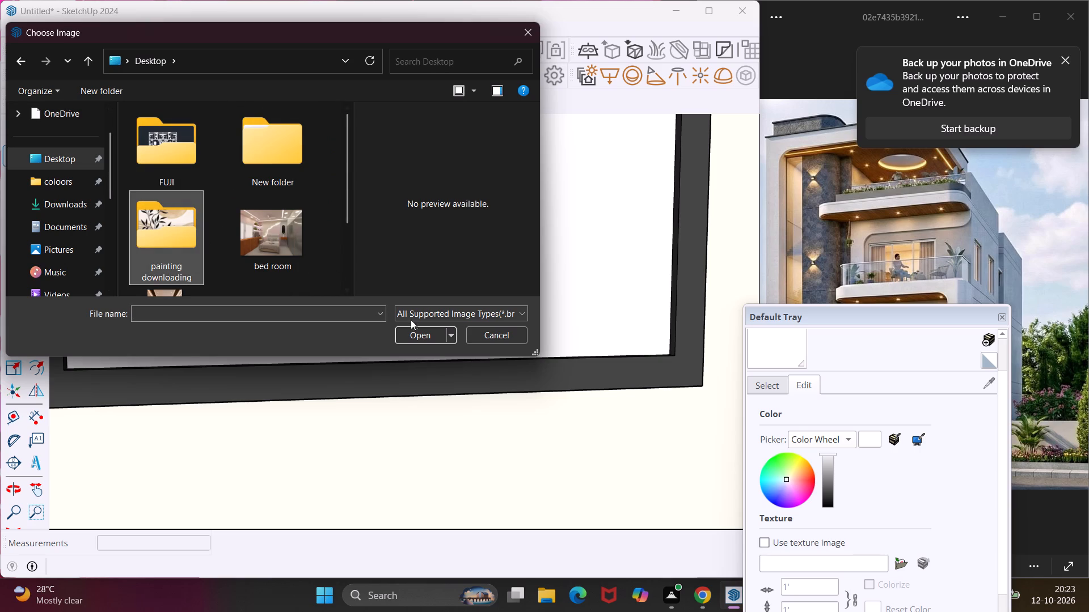
left_click(426, 334)
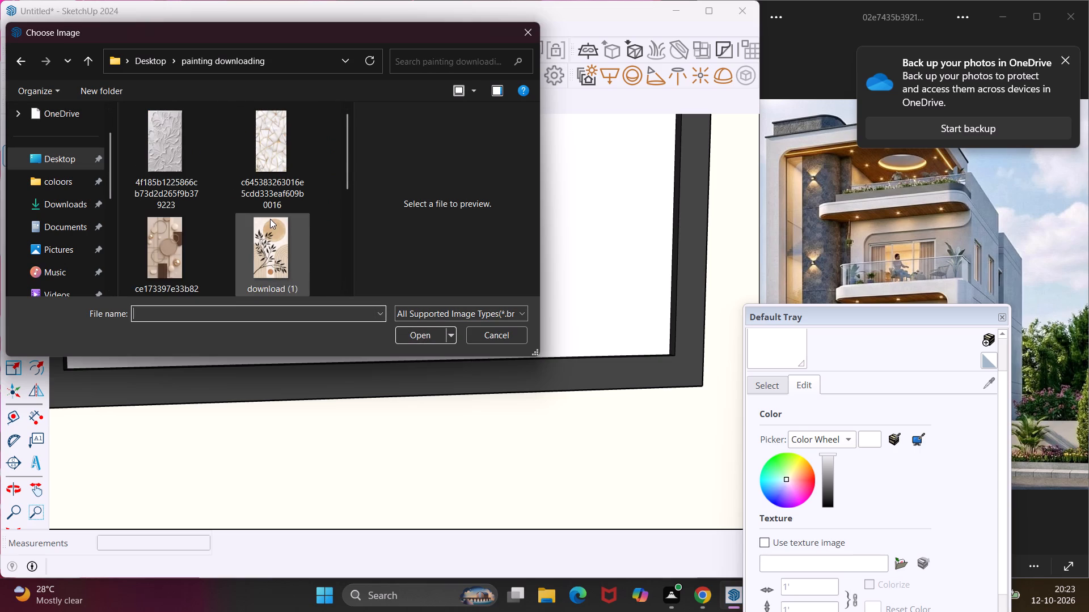
left_click(270, 219)
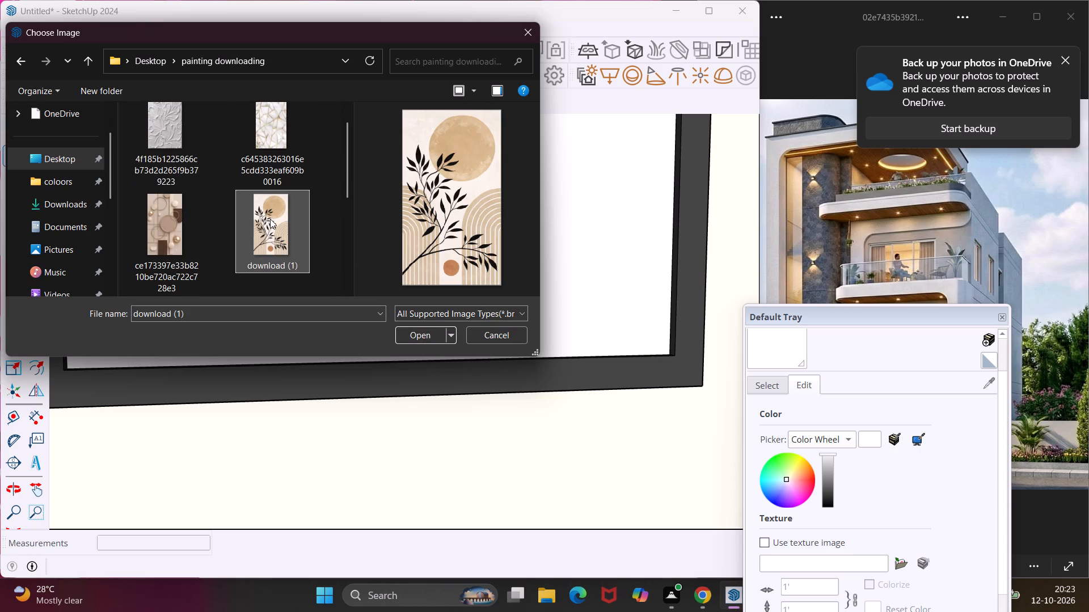
left_click(426, 331)
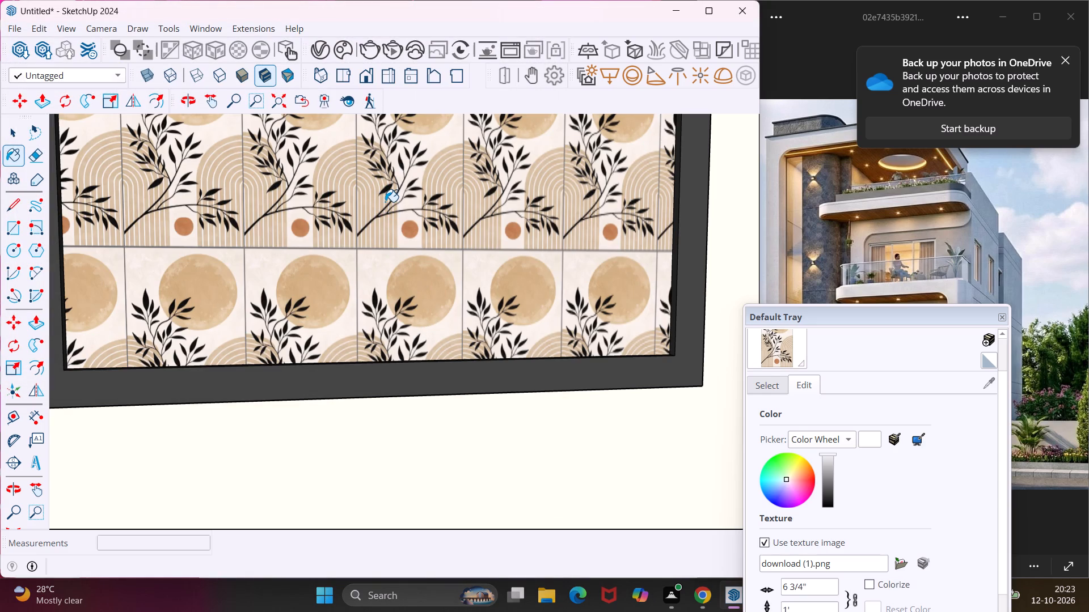
Start positioning the texture on the framed panel's inner face and move its red pin to the bottom door-side inner corner.
left_click(208, 101)
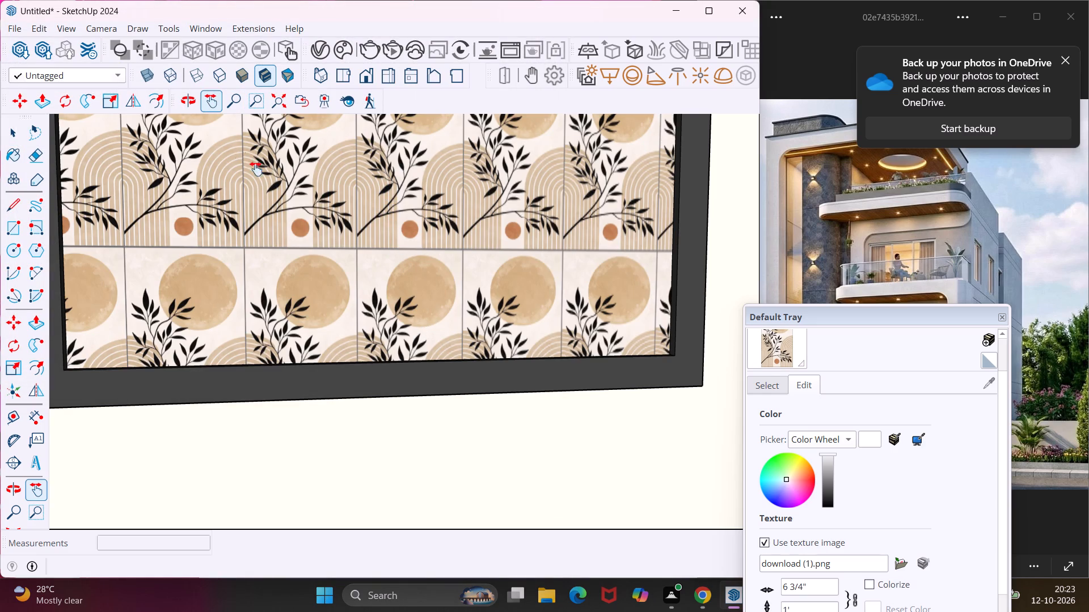
left_click_drag(276, 180, 306, 348)
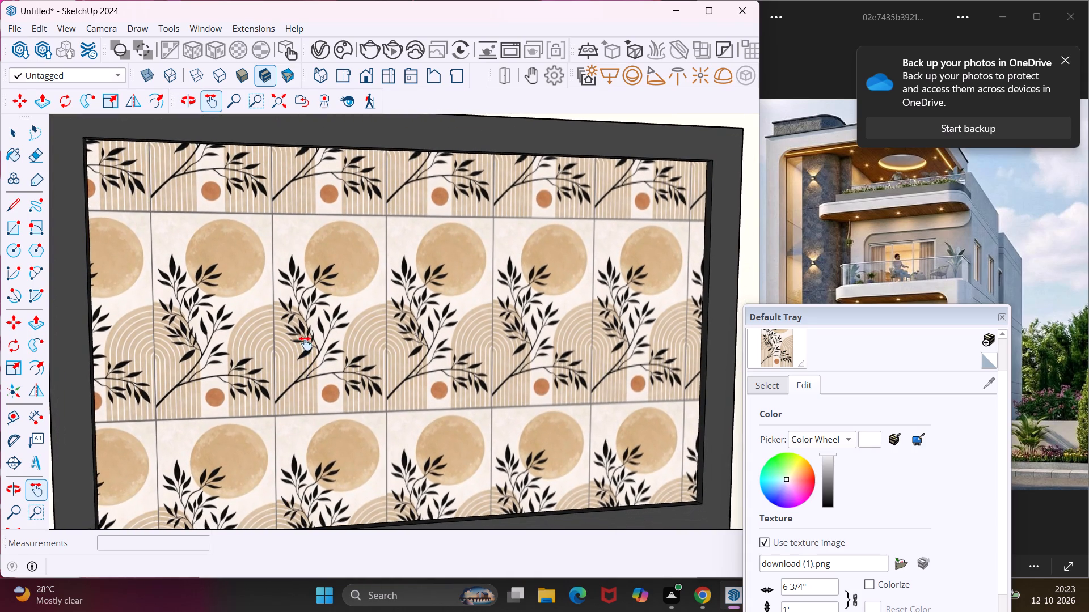
scroll(315, 316, "down", 1)
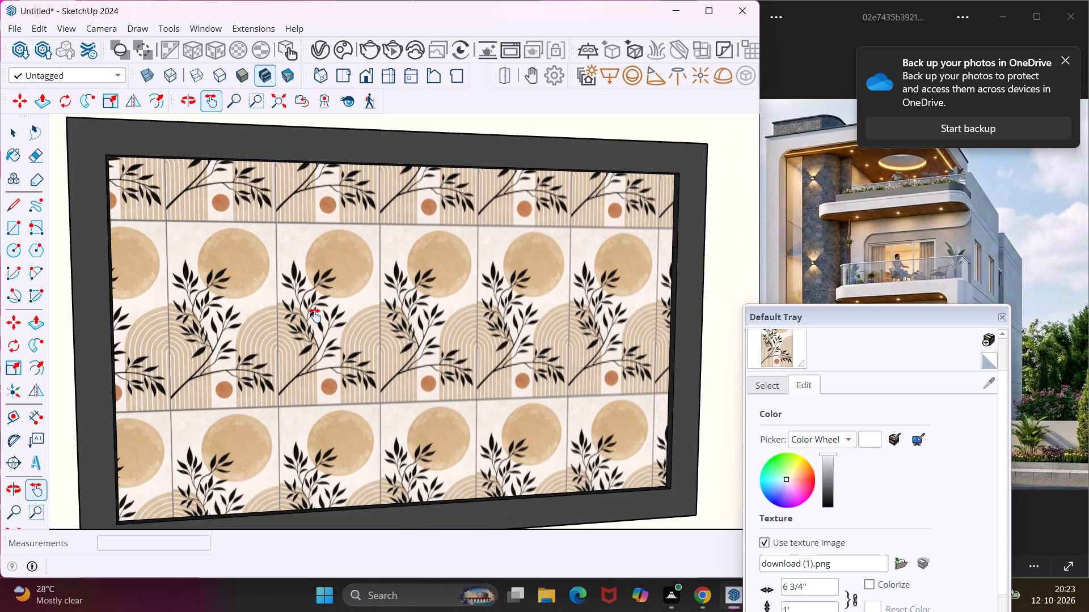
right_click(315, 316)
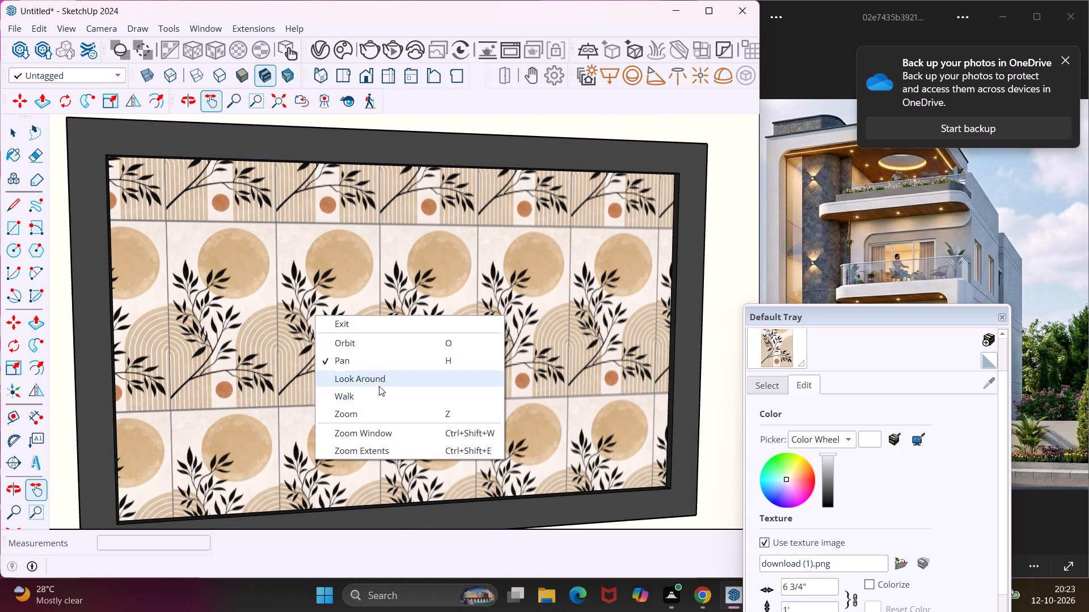
left_click(343, 271)
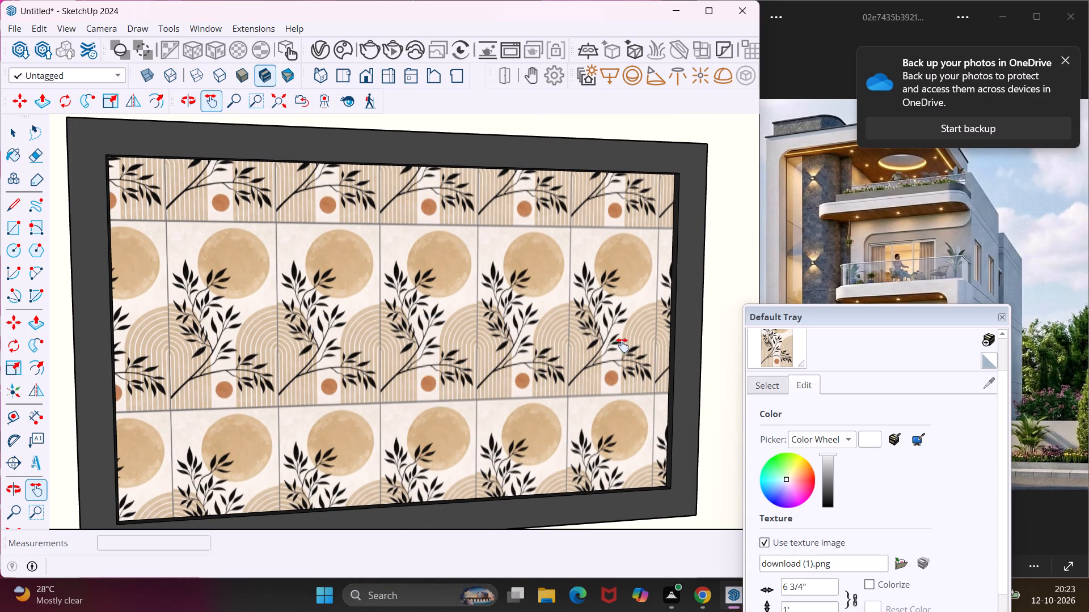
left_click(781, 355)
left_click(475, 342)
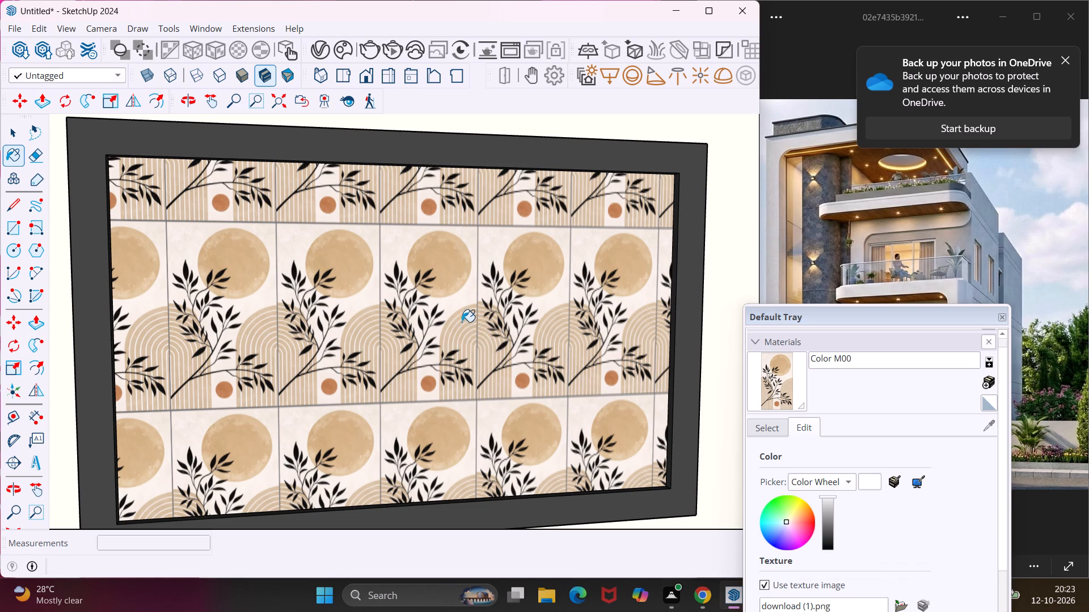
right_click(455, 311)
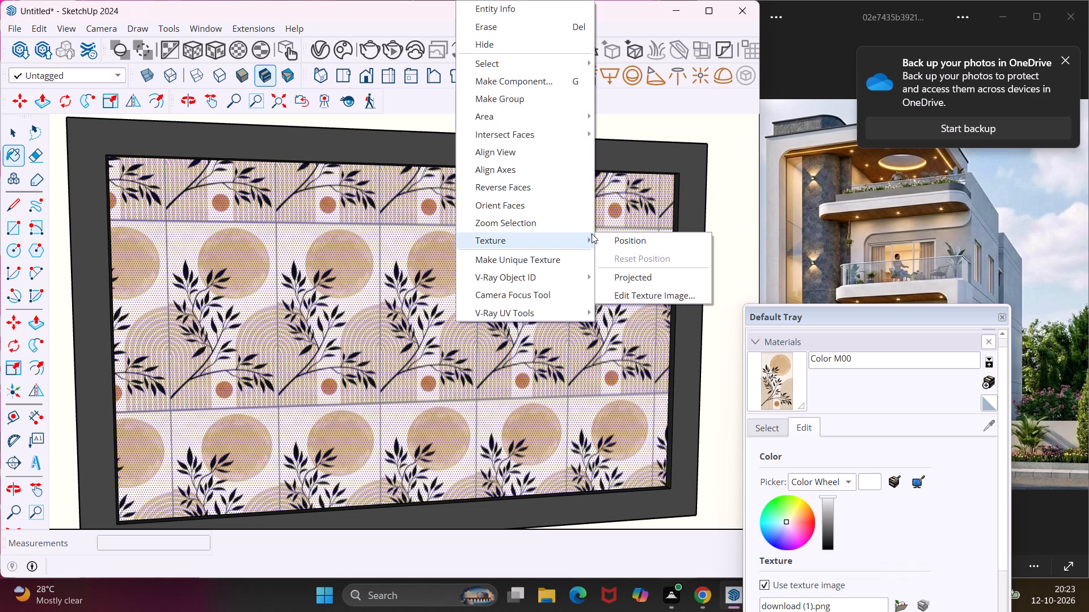
left_click(610, 235)
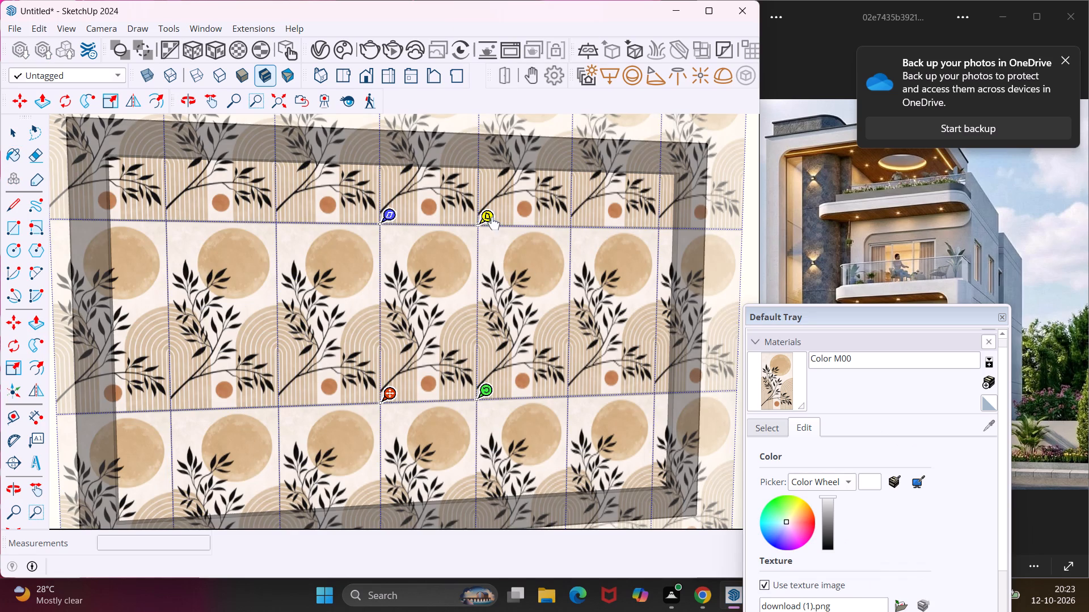
left_click_drag(392, 397, 254, 461)
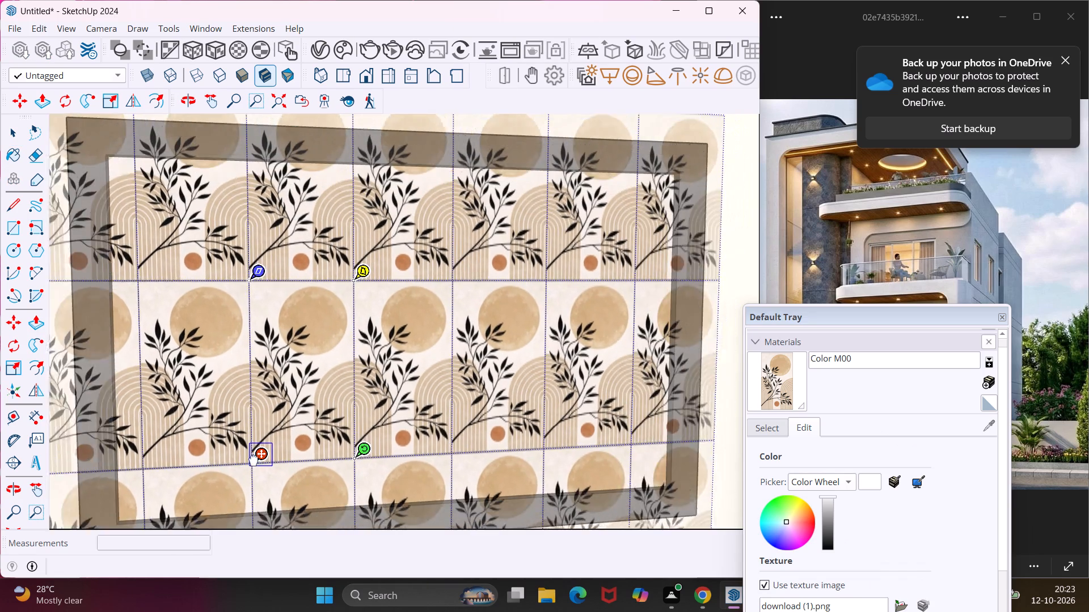
left_click_drag(254, 461, 137, 515)
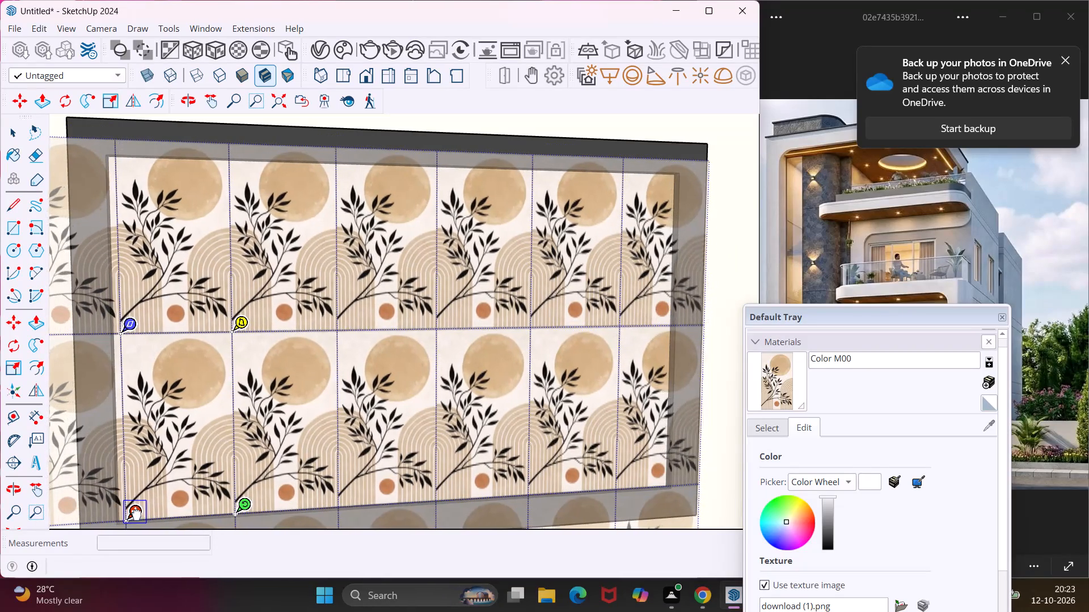
left_click_drag(137, 515, 129, 515)
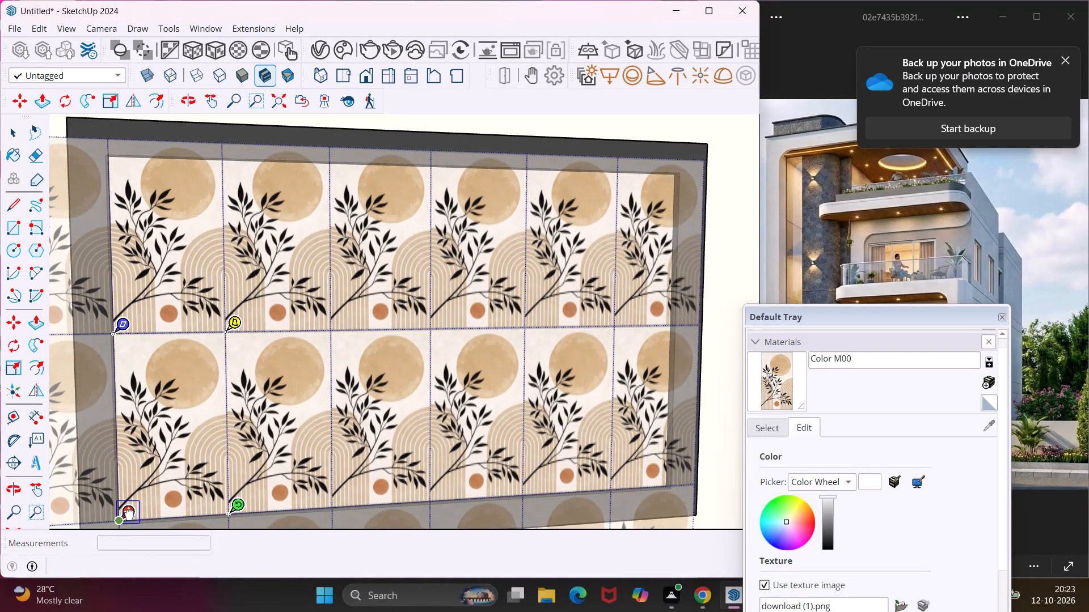
left_click_drag(129, 515, 133, 515)
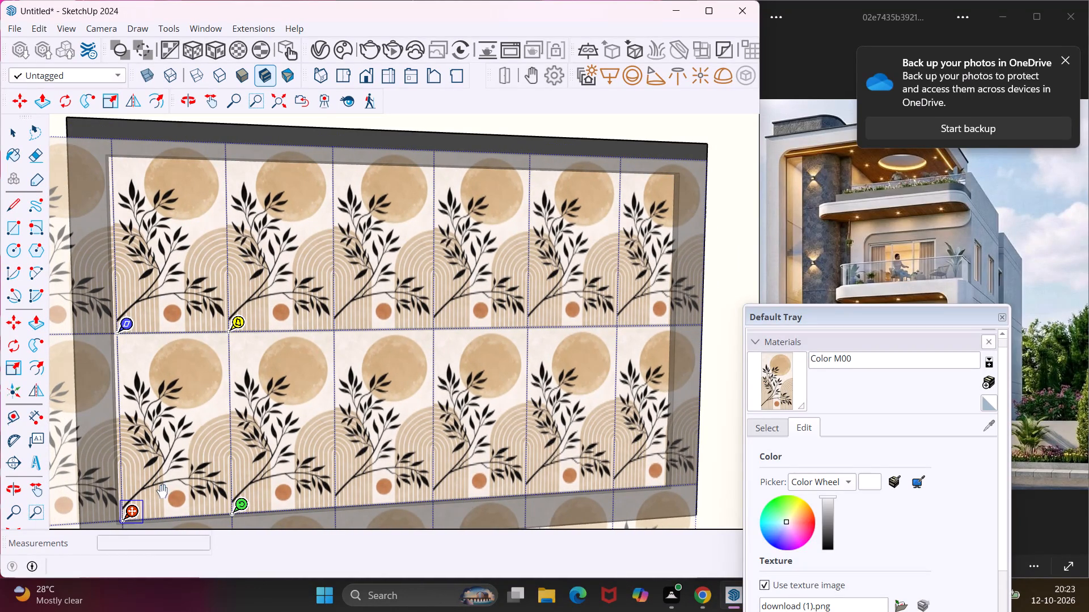
Distort the panel texture outward with its yellow pin and move its blue pin to the top door-side inner corner.
left_click_drag(238, 334, 314, 288)
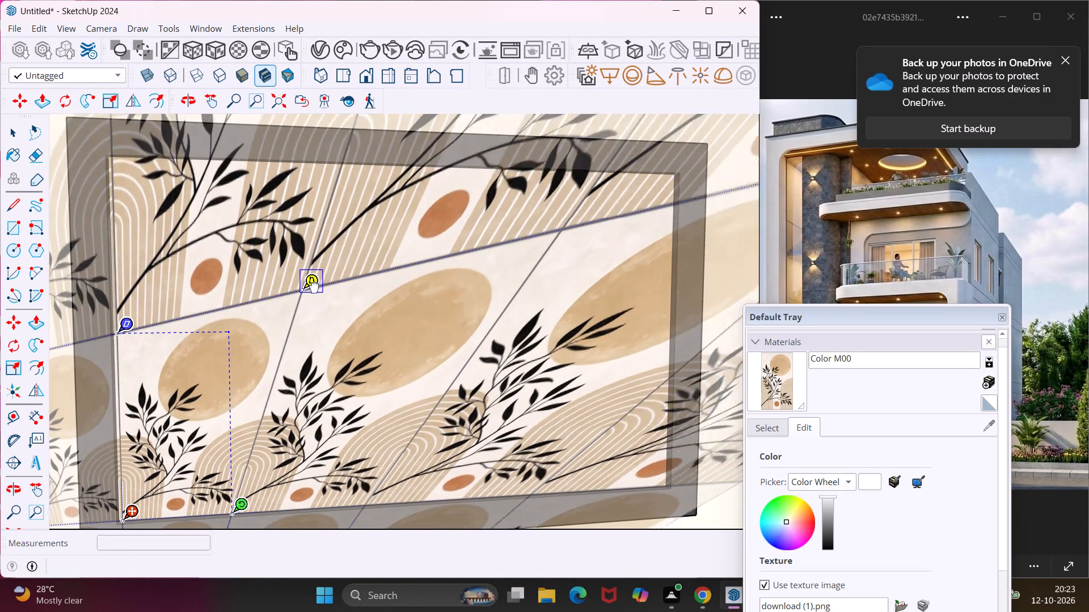
left_click_drag(314, 288, 320, 283)
left_click(125, 337)
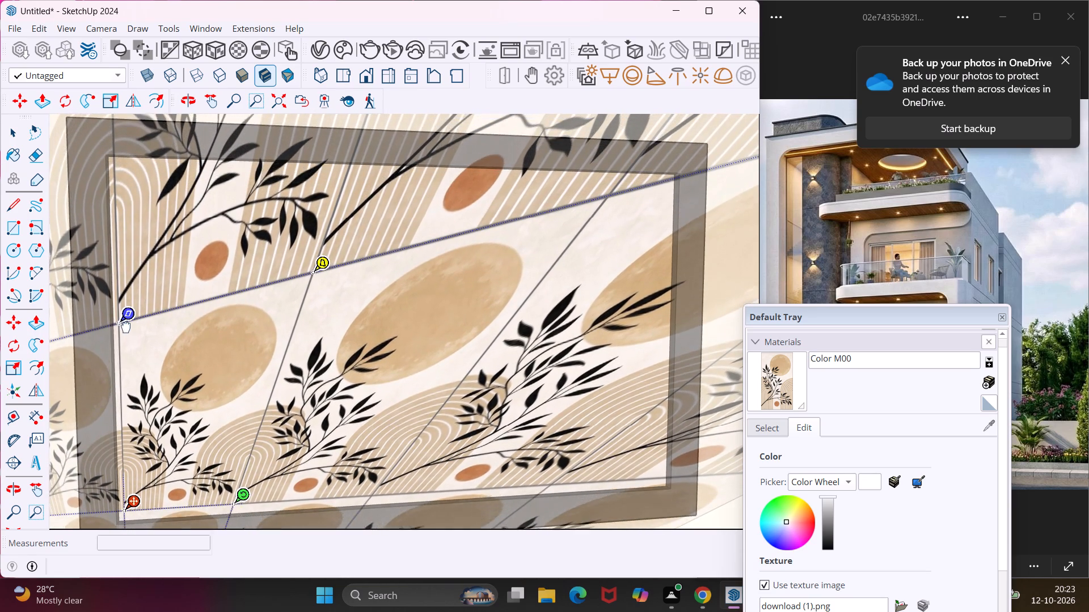
left_click_drag(123, 329, 121, 177)
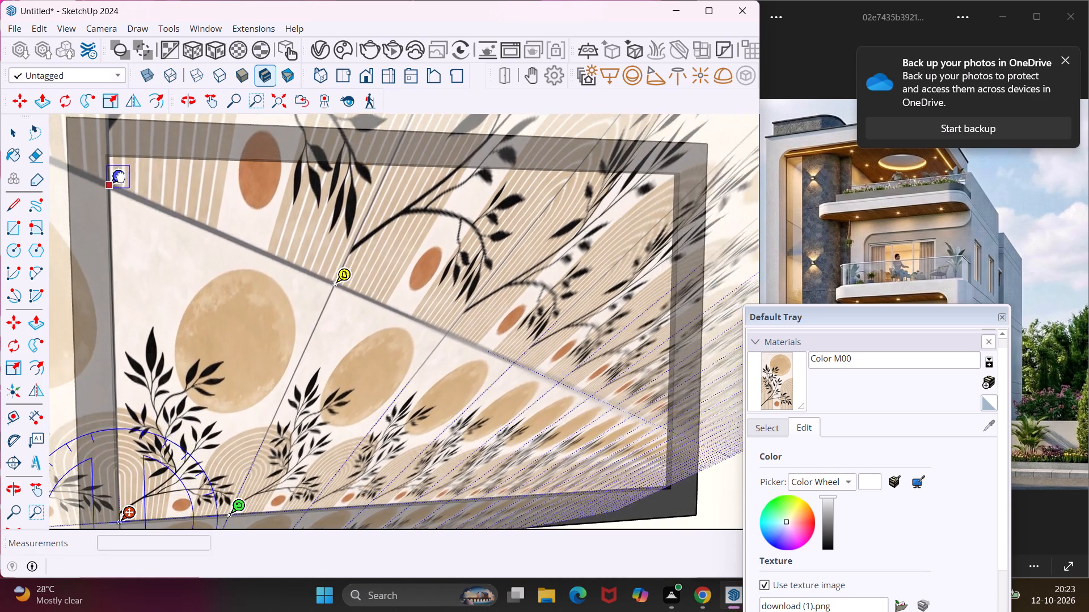
left_click_drag(121, 177, 121, 158)
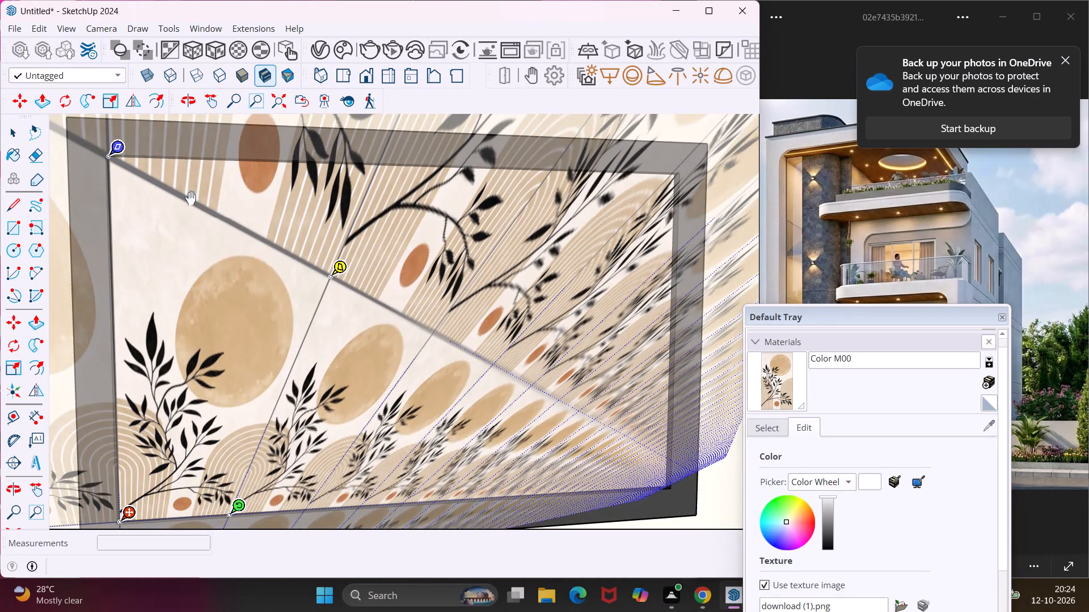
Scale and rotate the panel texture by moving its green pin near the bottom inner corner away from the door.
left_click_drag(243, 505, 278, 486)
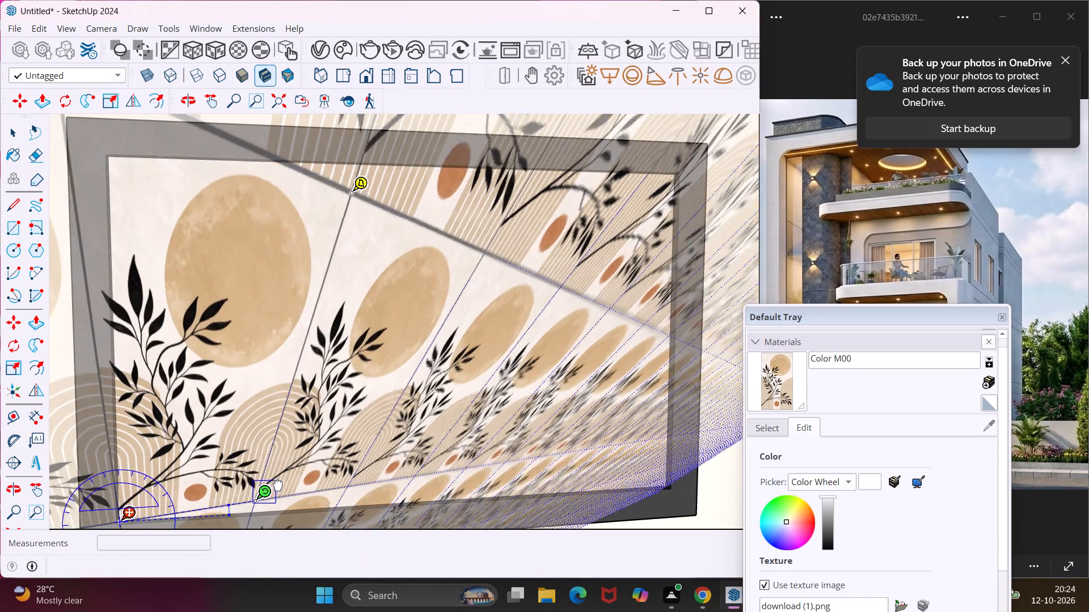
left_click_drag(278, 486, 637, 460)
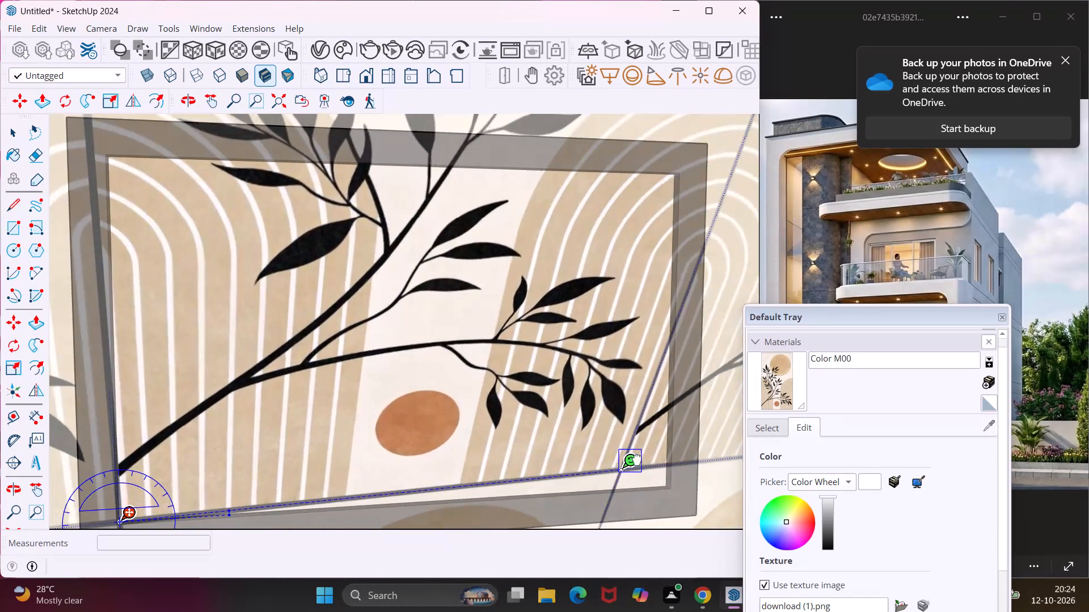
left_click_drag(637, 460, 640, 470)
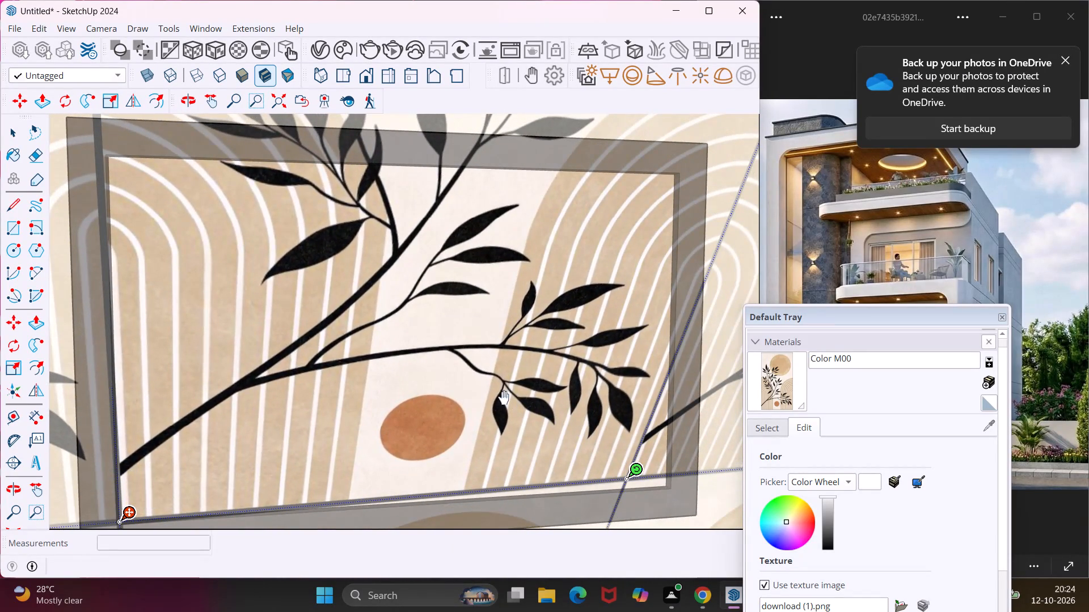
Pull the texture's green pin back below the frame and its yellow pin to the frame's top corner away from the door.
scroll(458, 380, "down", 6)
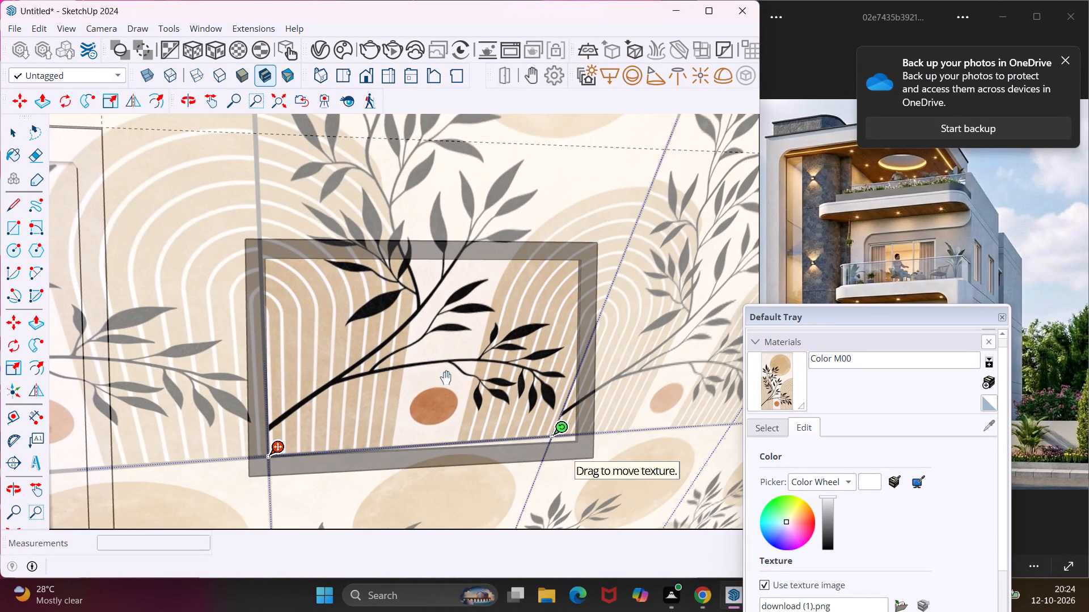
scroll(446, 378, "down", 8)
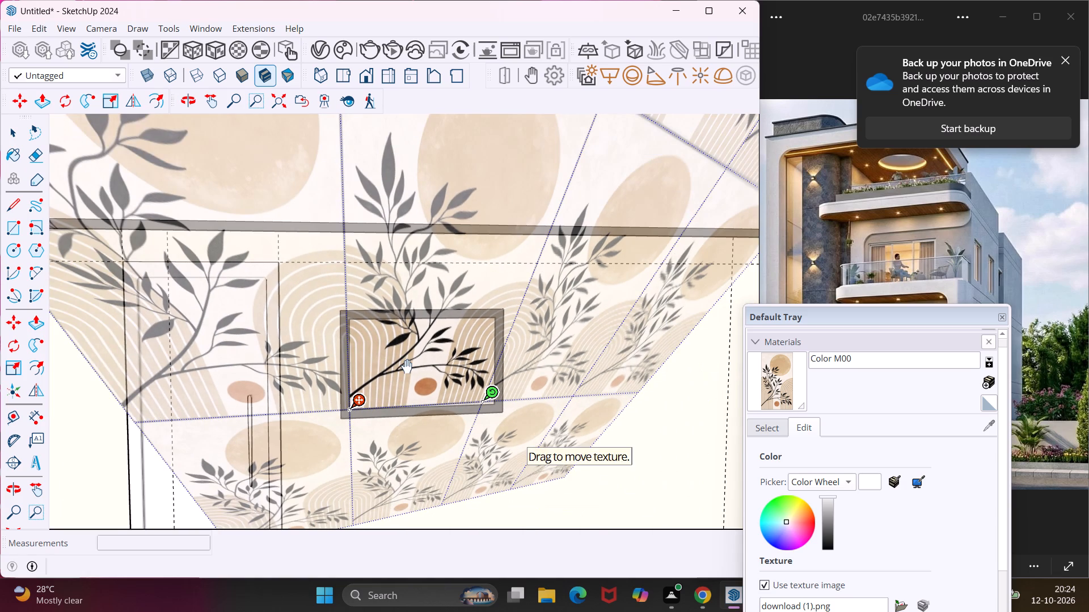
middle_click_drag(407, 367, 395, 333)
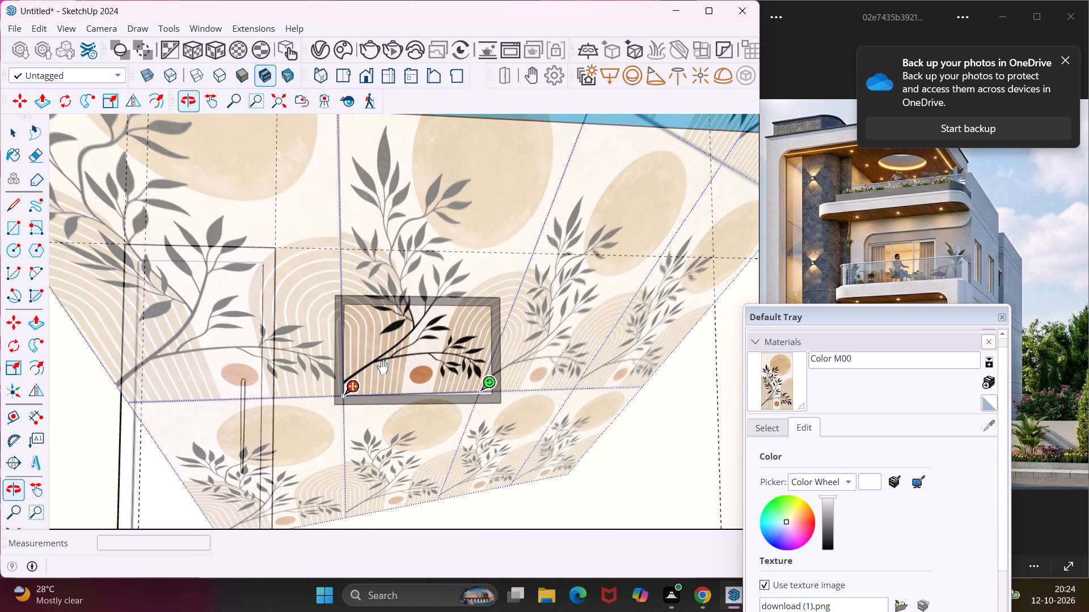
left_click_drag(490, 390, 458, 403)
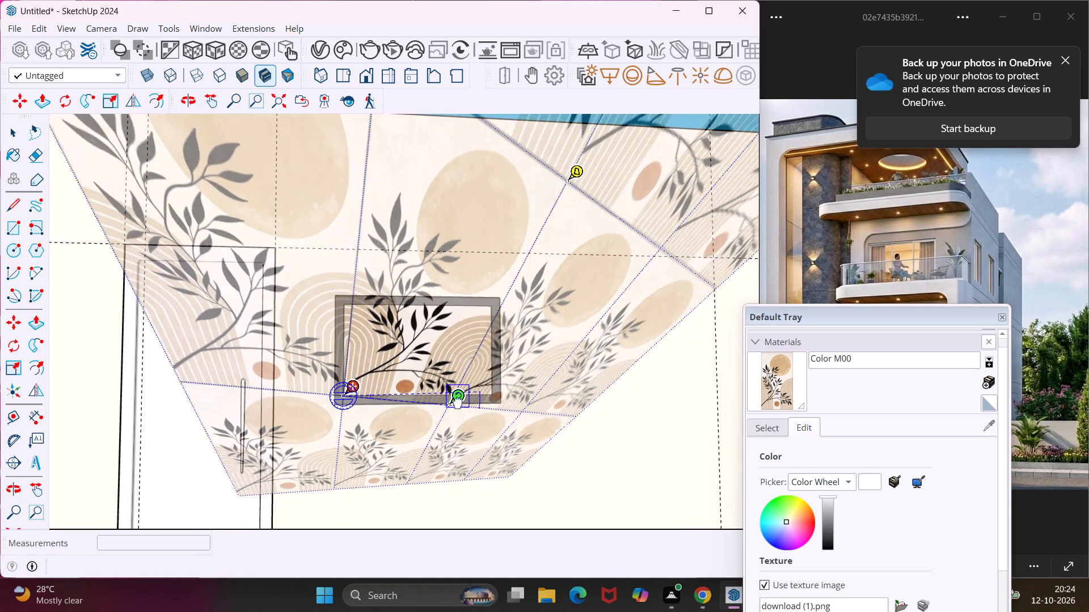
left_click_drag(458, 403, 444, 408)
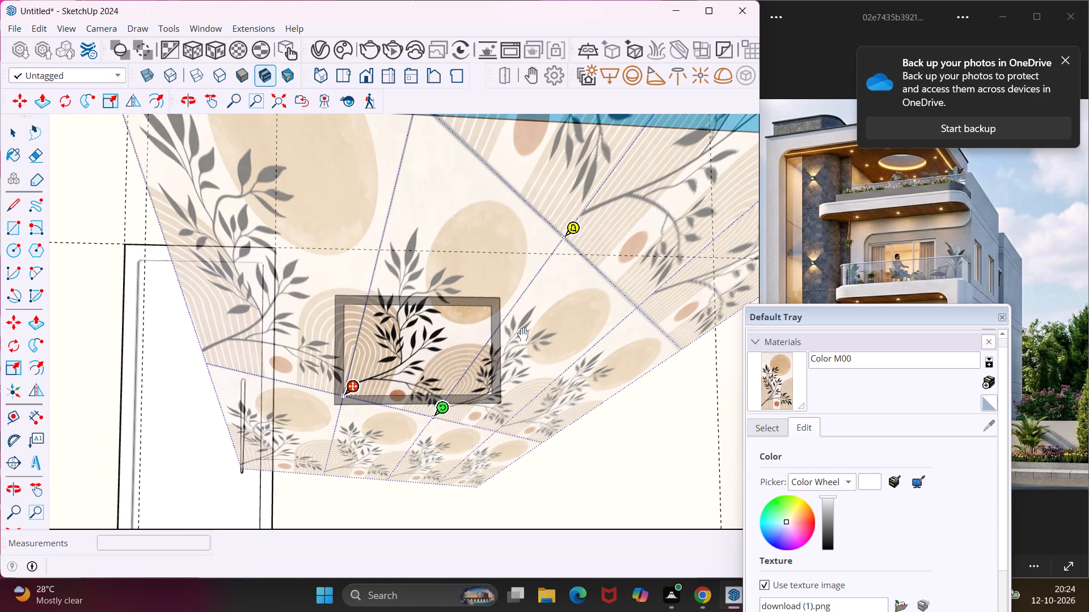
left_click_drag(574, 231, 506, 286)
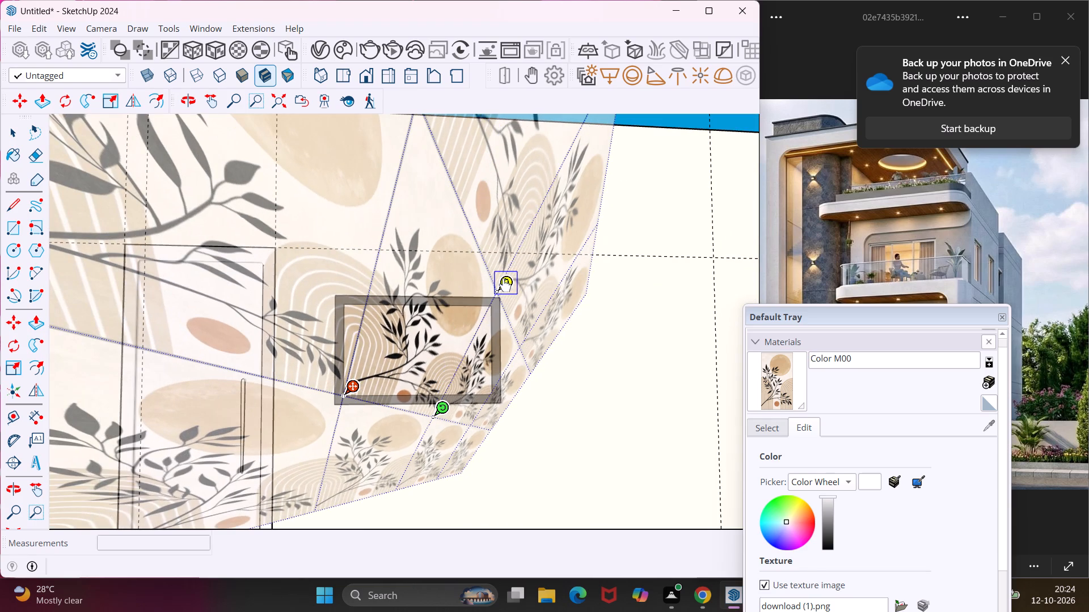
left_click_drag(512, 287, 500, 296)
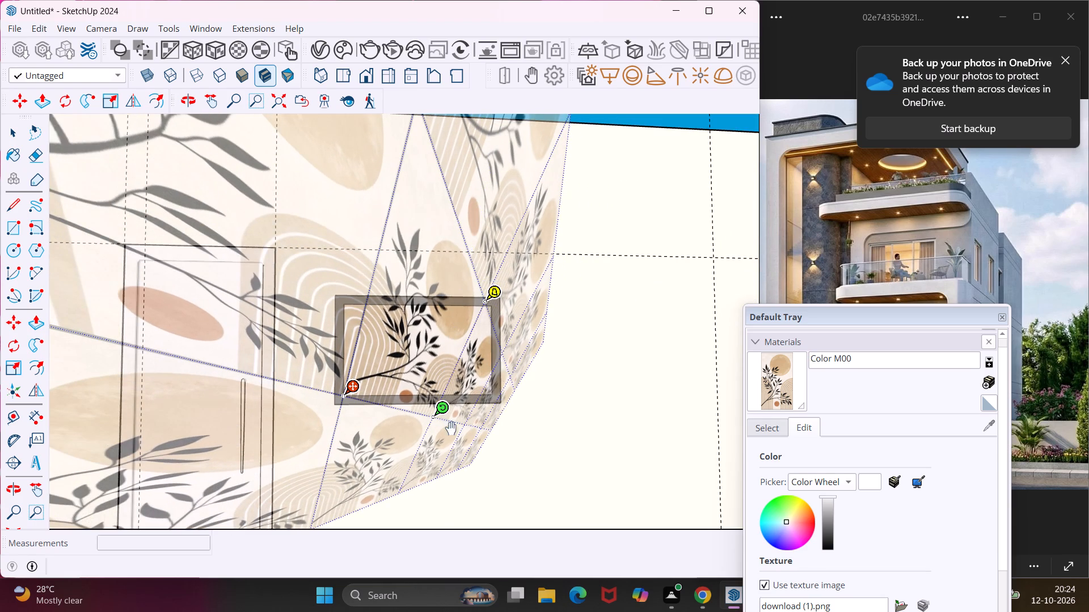
Move the texture's green pin to the panel's bottom corner away from the door.
left_click_drag(444, 410, 501, 394)
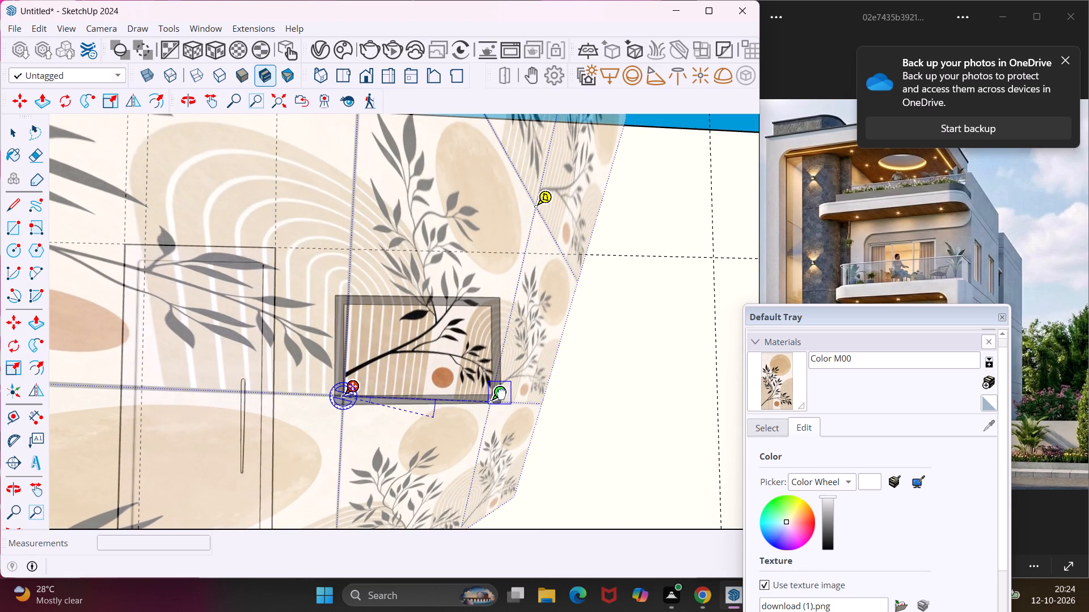
left_click_drag(501, 394, 504, 393)
Fit the painting to the panel's top edge, with the blue pin at the door-side corner and the yellow pin at the opposite one.
scroll(406, 313, "down", 2)
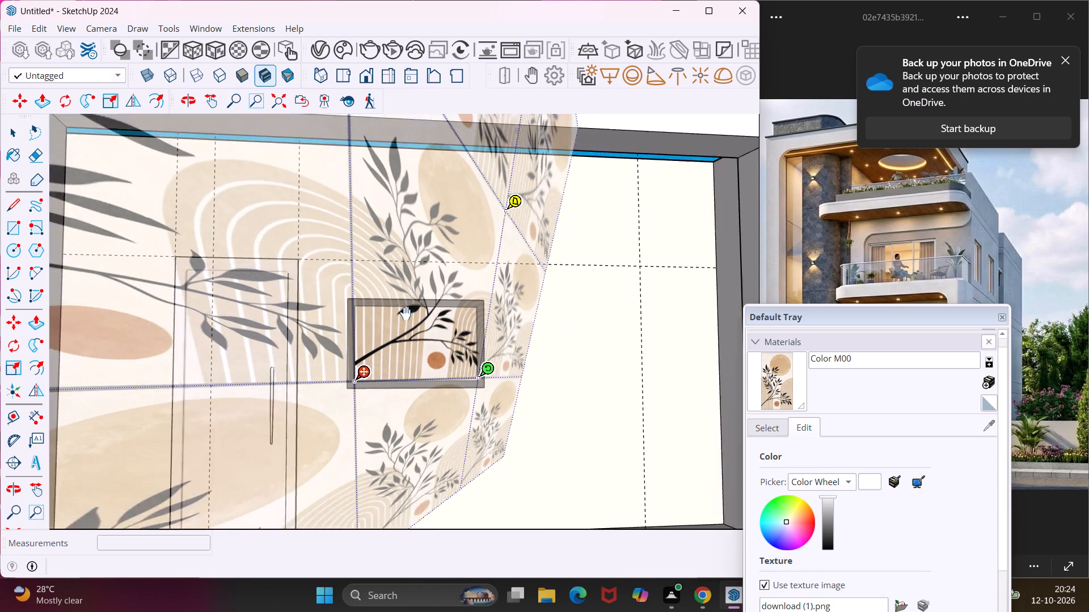
scroll(406, 313, "down", 7)
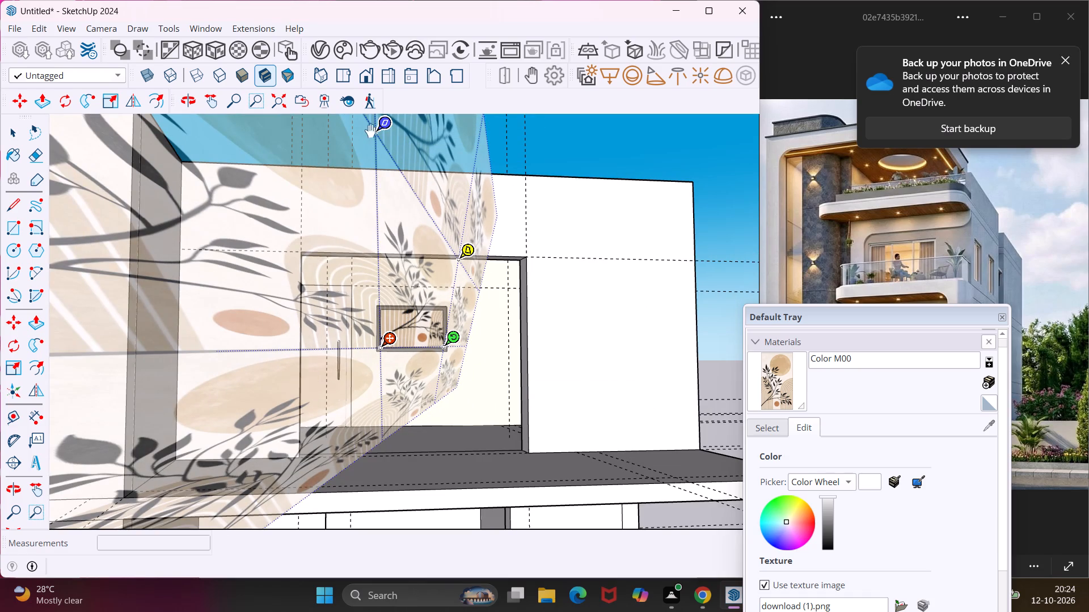
left_click_drag(385, 124, 378, 300)
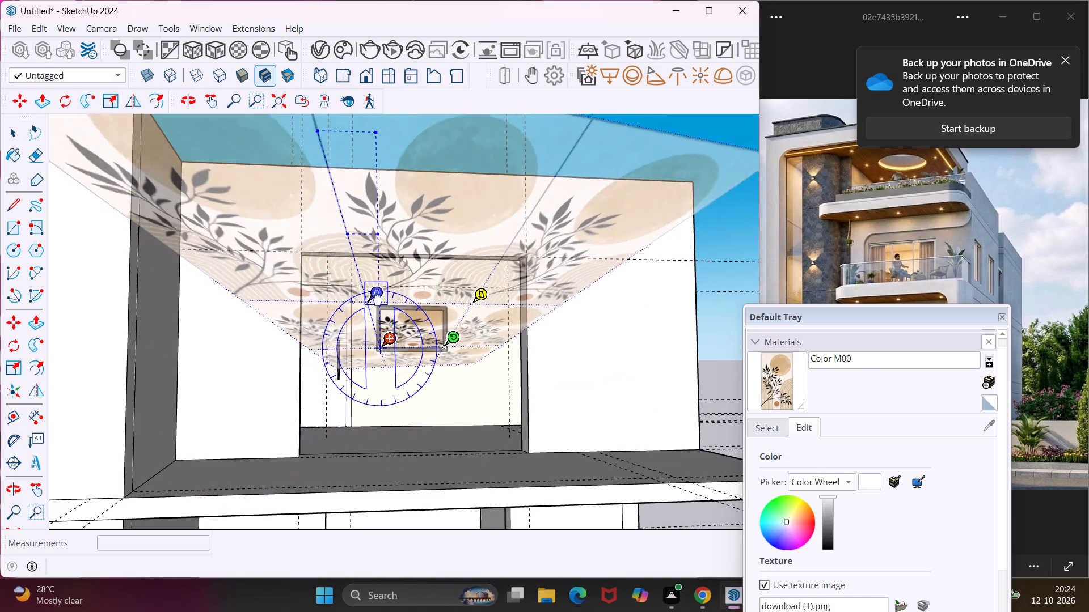
left_click_drag(378, 300, 389, 303)
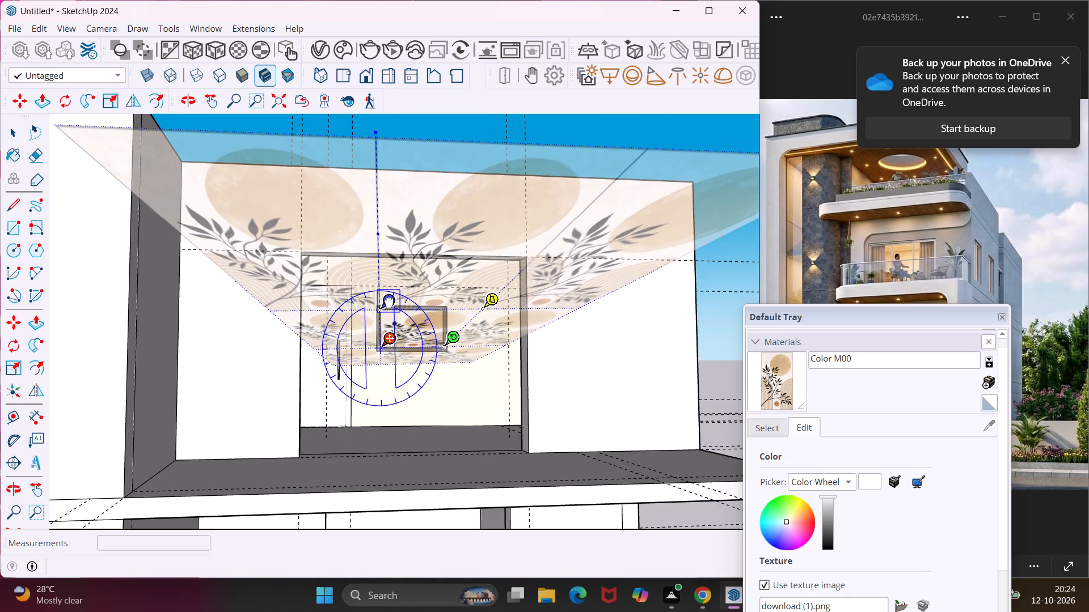
left_click_drag(389, 303, 390, 303)
left_click_drag(490, 303, 464, 302)
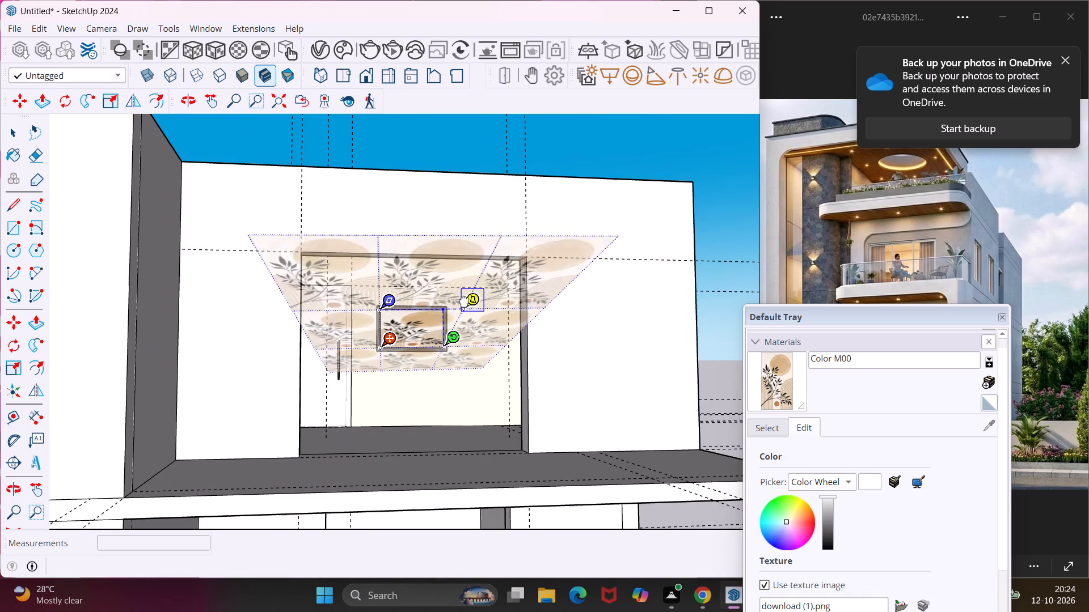
left_click_drag(464, 302, 444, 307)
Check the four pins against the panel corners, apply the texture position and return to the Select tool.
scroll(432, 322, "up", 4)
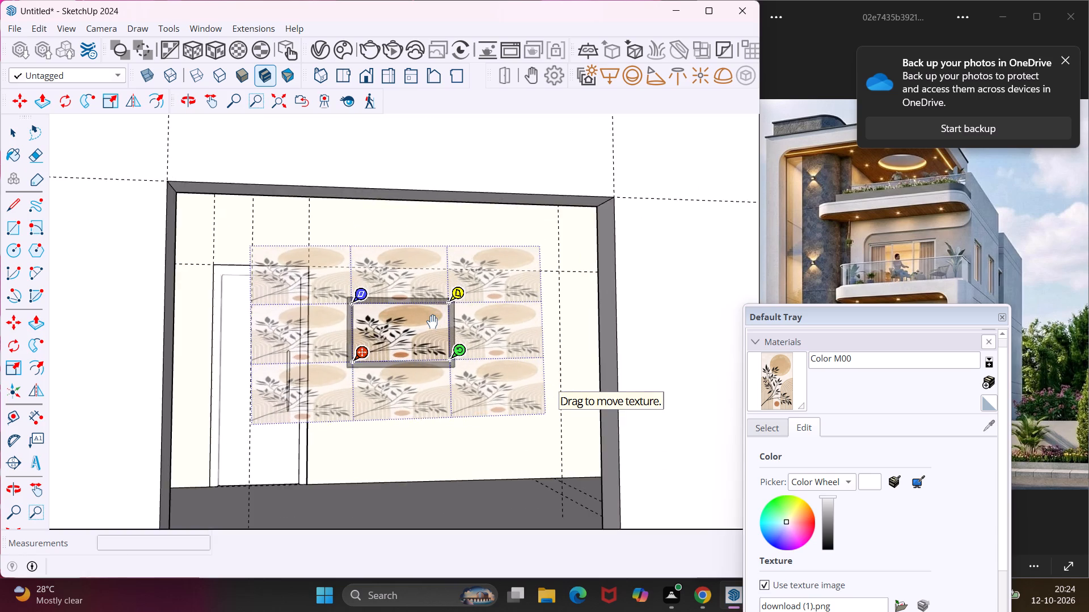
scroll(432, 322, "up", 8)
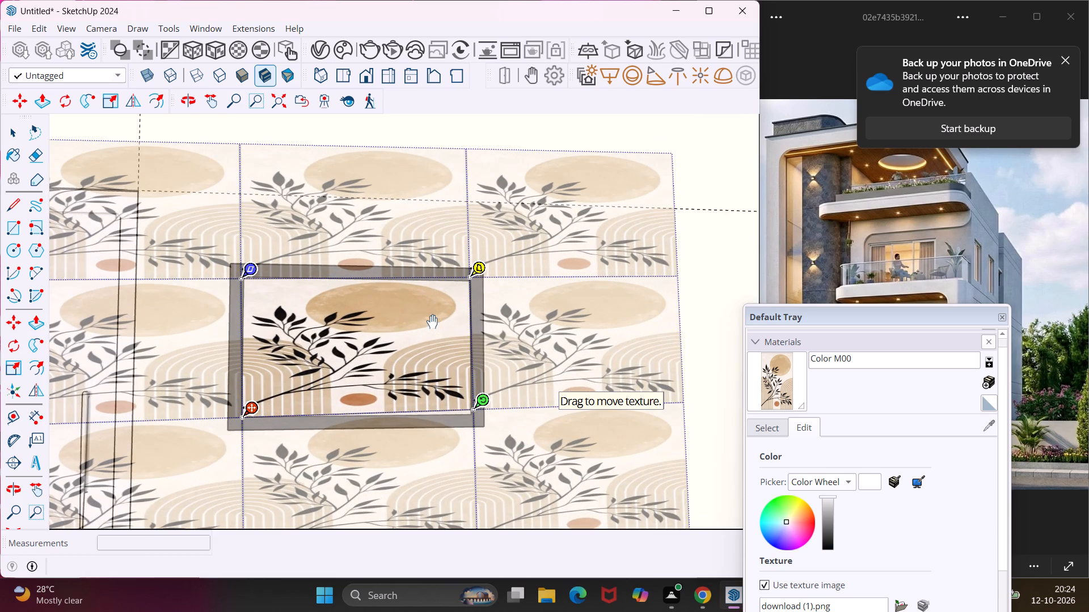
left_click(476, 412)
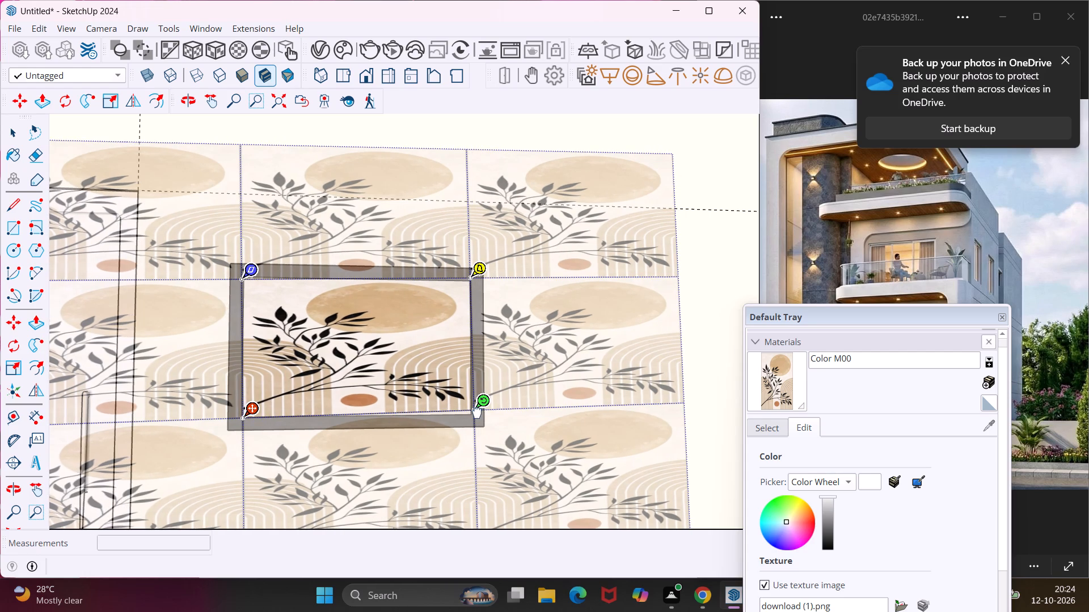
scroll(495, 343, "down", 5)
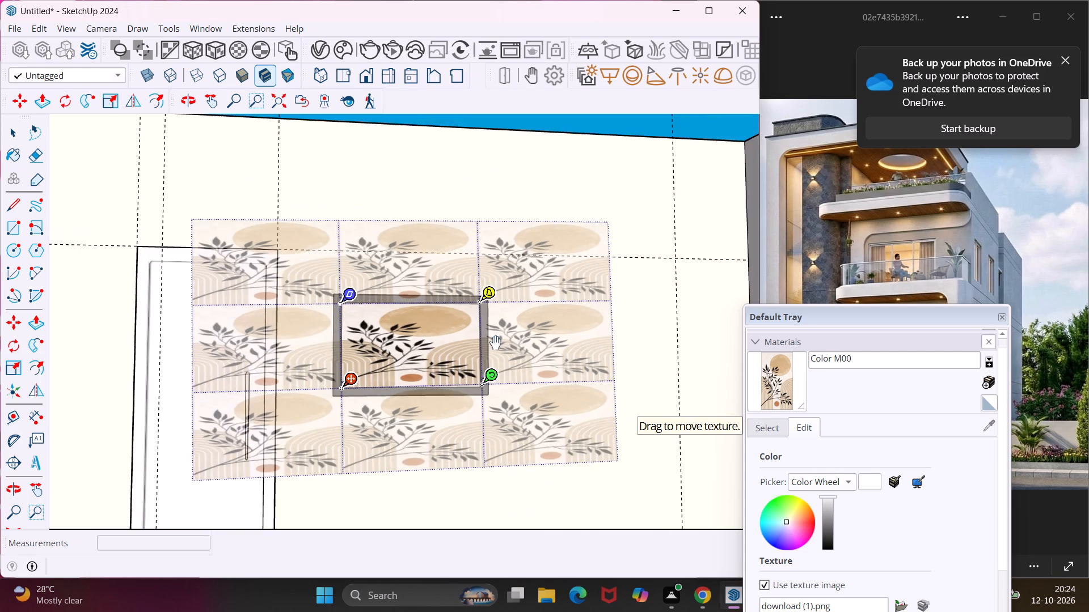
scroll(495, 346, "down", 6)
left_click(565, 129)
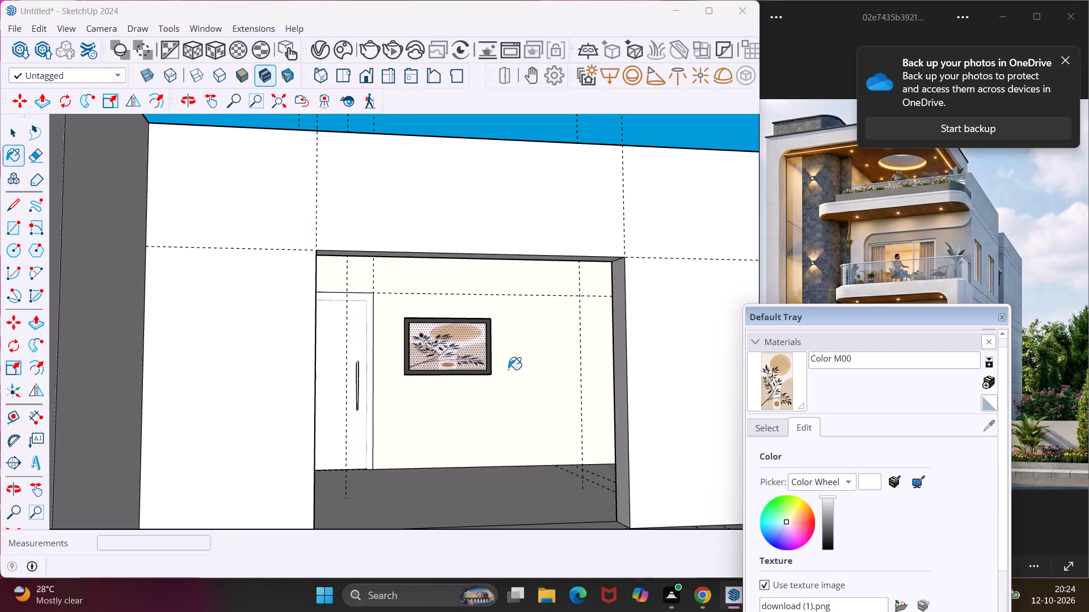
key("Escape")
key("space")
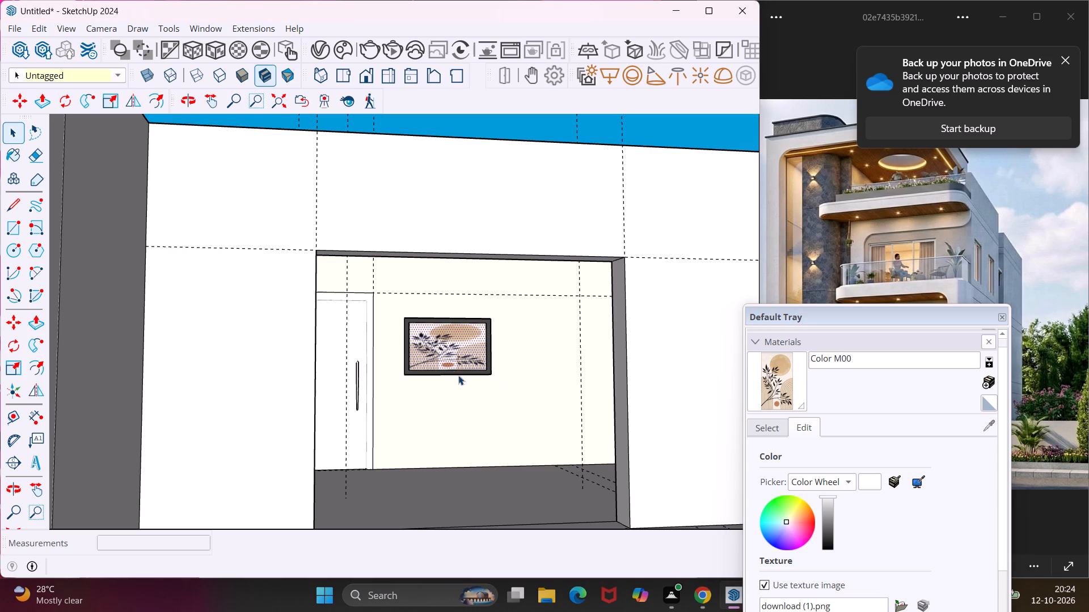
Open the Chaos Cosmos browser and look through the downloaded assets for items to furnish the residence.
scroll(454, 371, "down", 1)
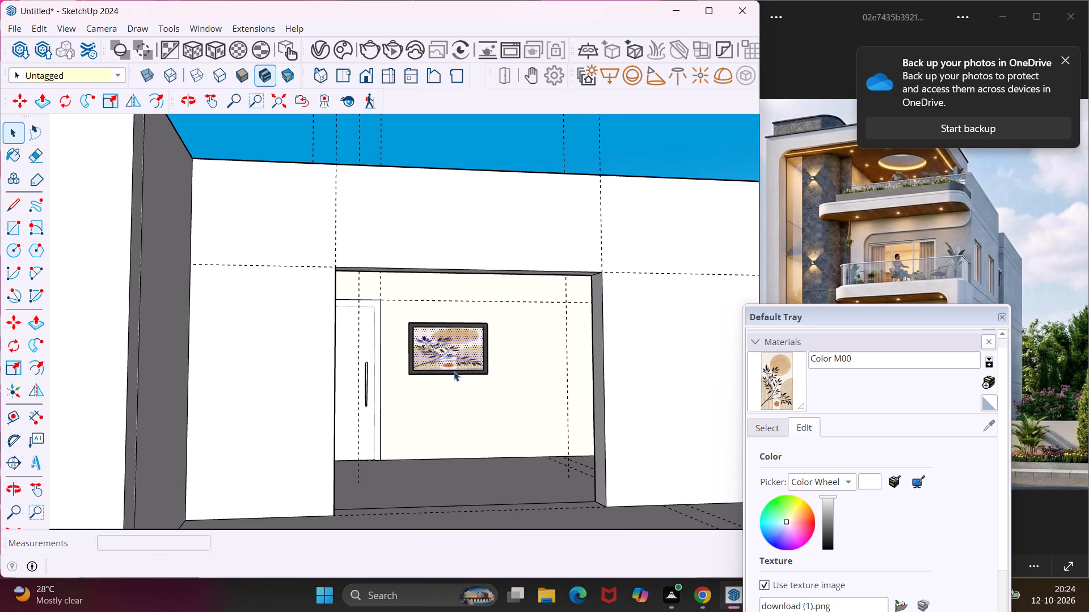
middle_click_drag(454, 371, 396, 379)
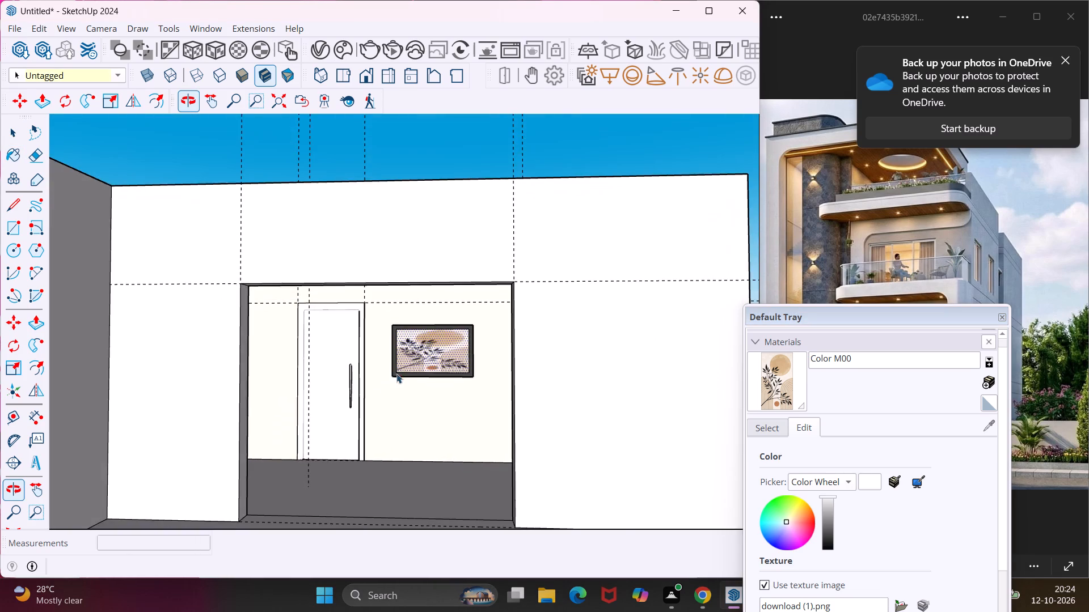
scroll(393, 367, "down", 7)
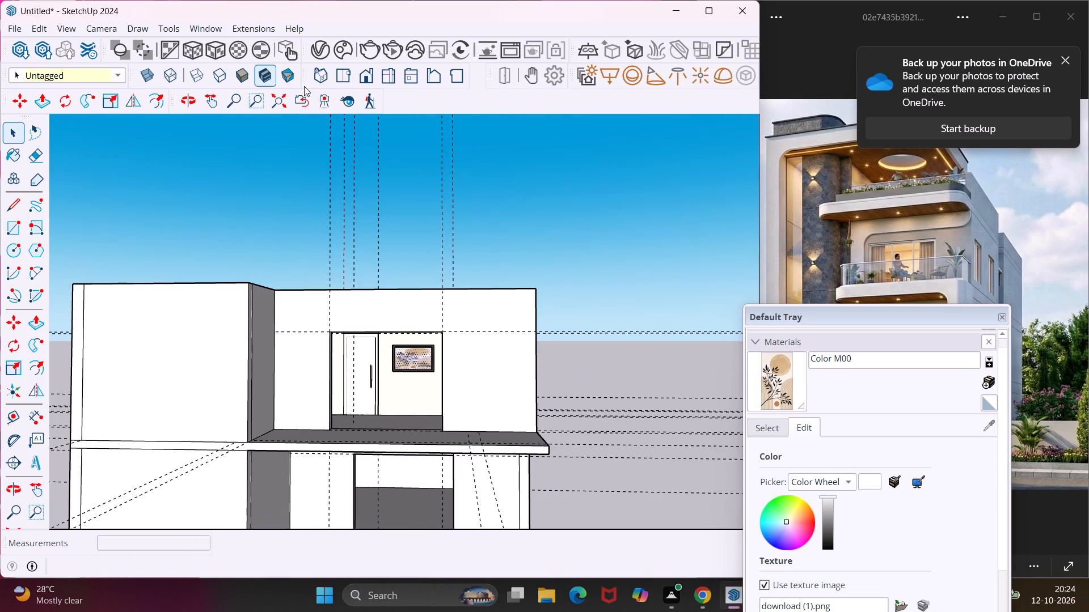
left_click(345, 52)
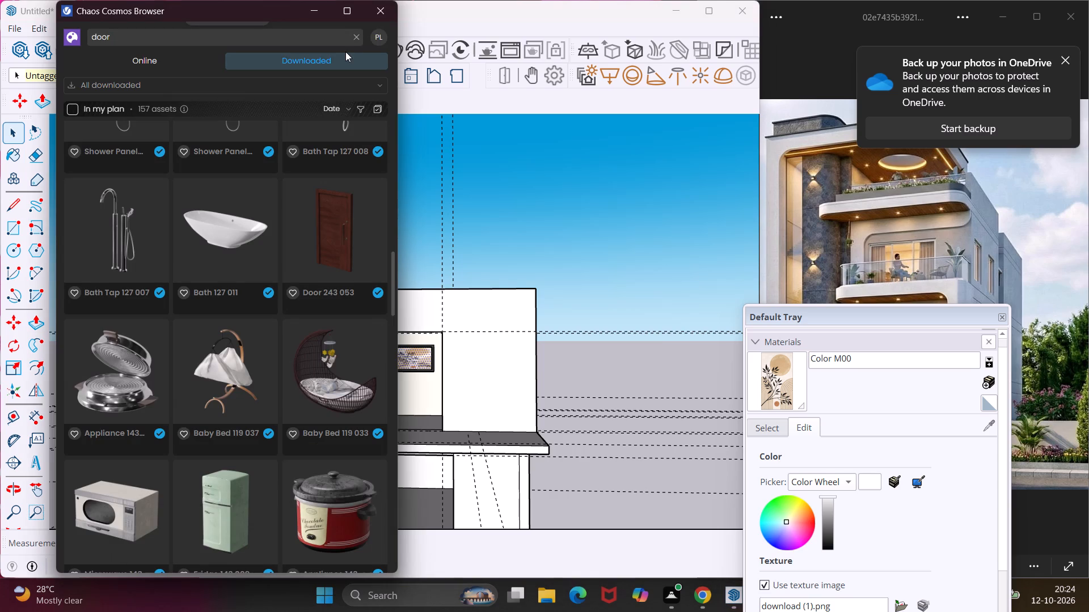
scroll(297, 293, "down", 9)
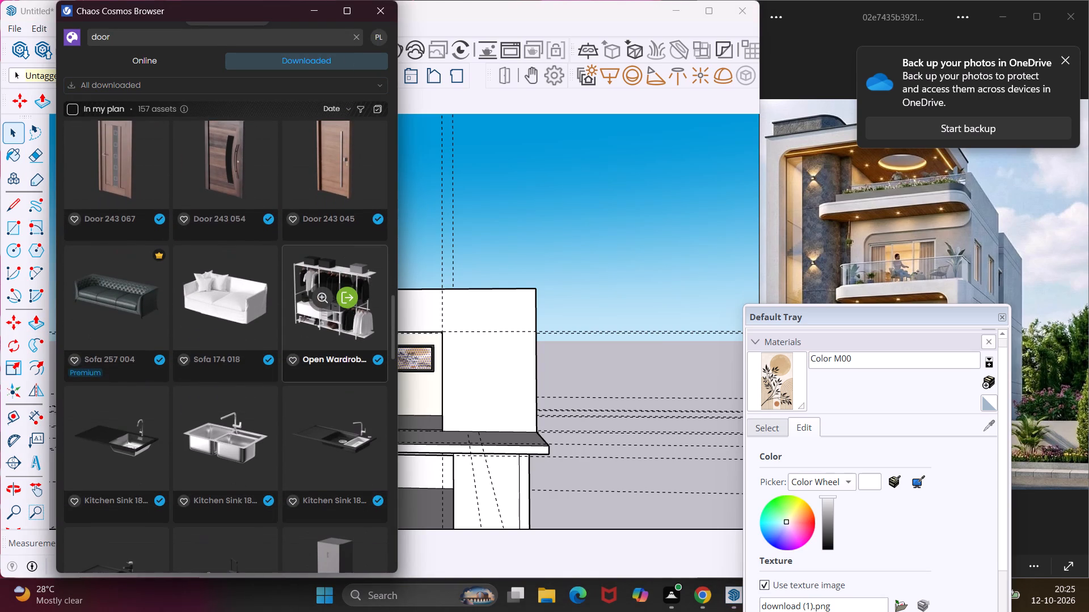
scroll(297, 293, "down", 15)
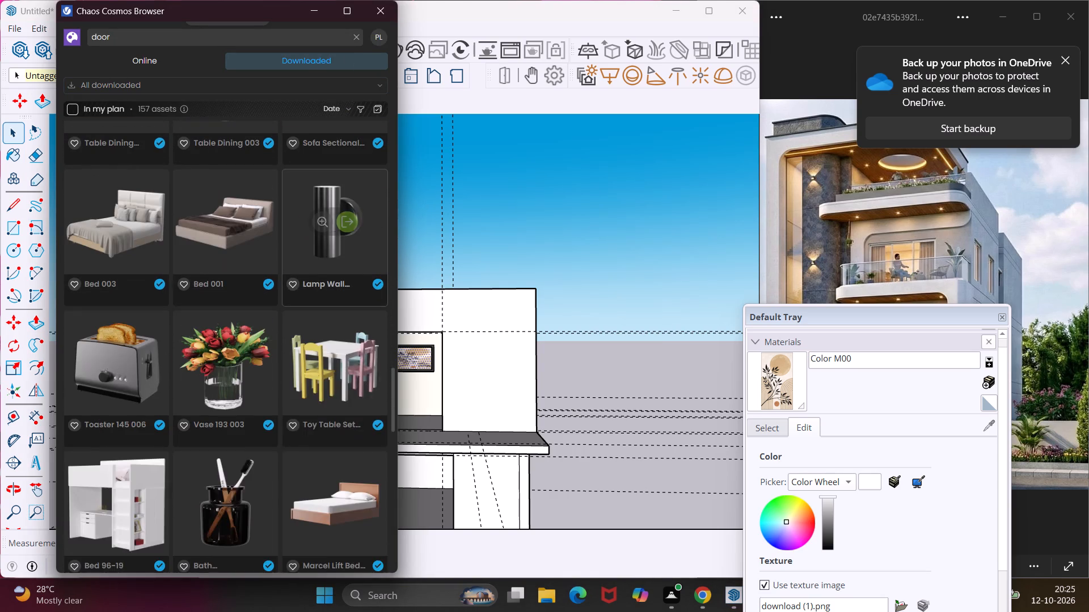
scroll(297, 293, "down", 12)
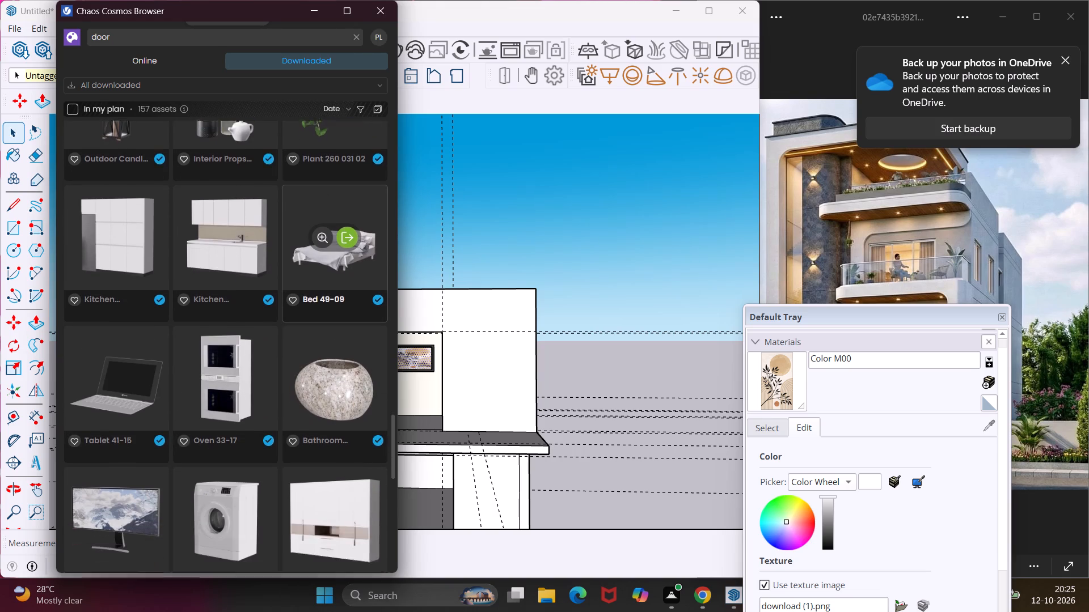
scroll(297, 293, "down", 1)
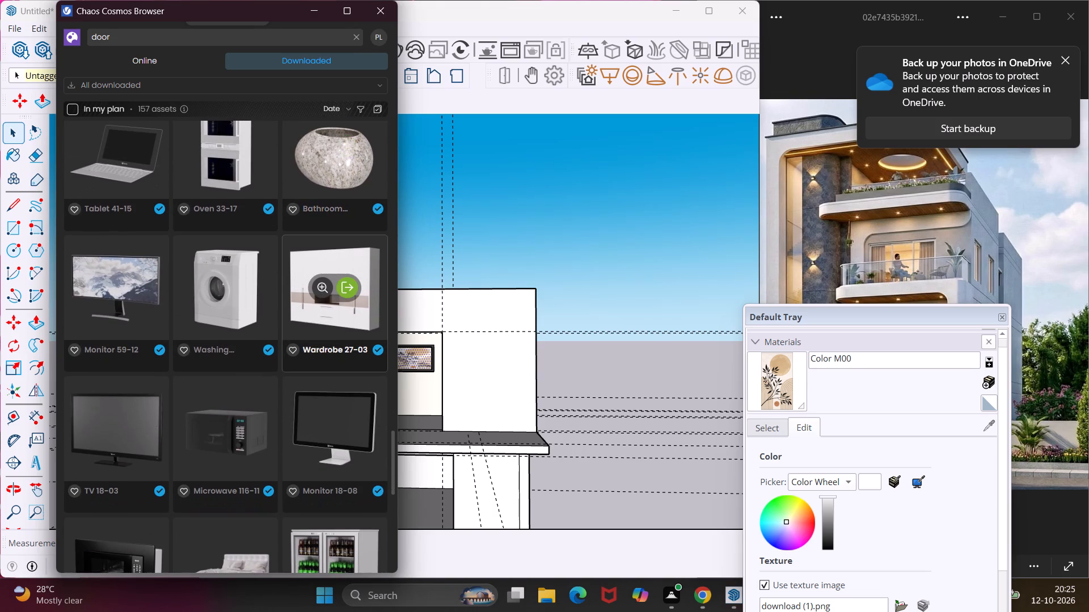
scroll(297, 294, "up", 5)
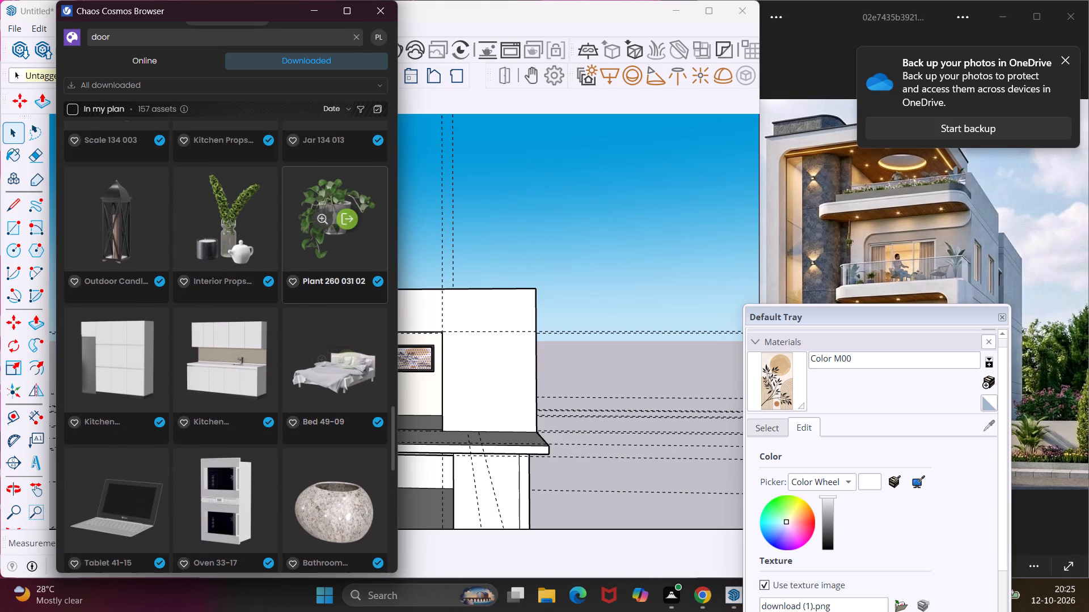
scroll(297, 294, "up", 6)
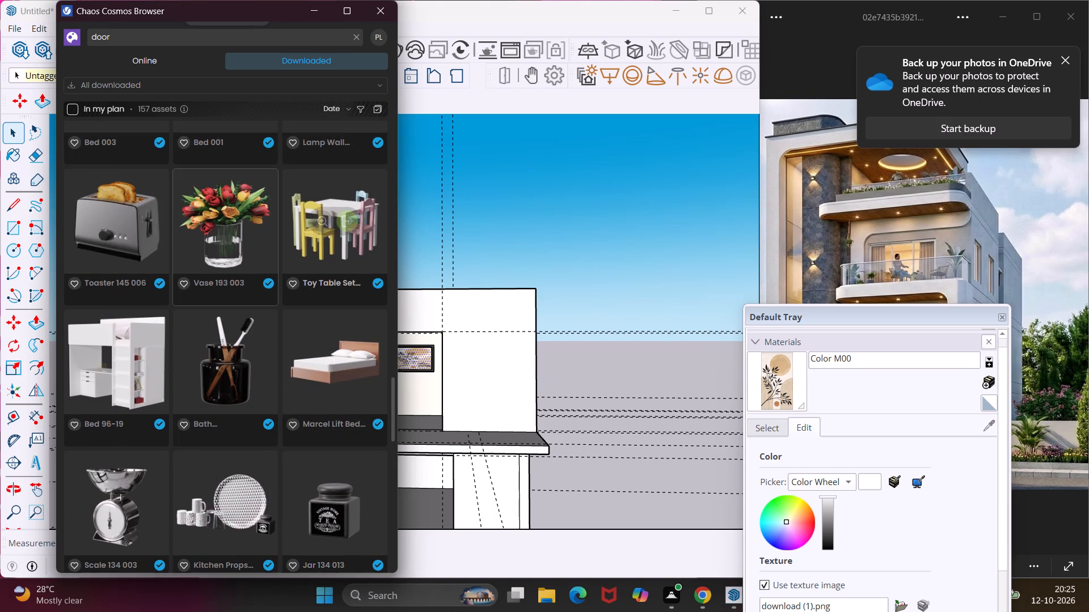
Replace the previous search term and search the downloaded Chaos Cosmos assets for "window".
left_click(222, 36)
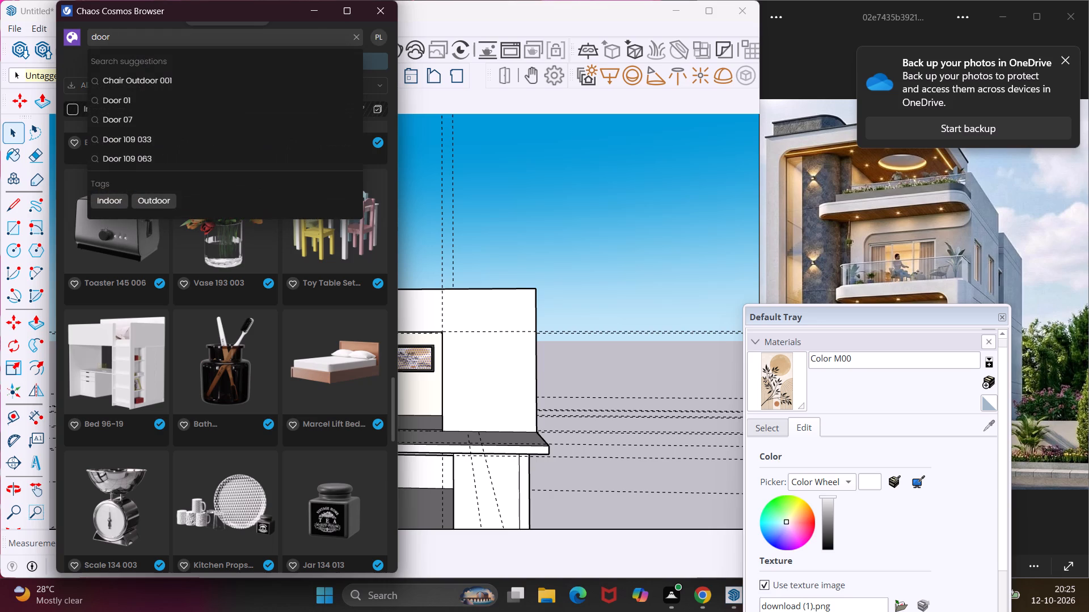
key("BackSpace")
key("BackSpace")
key("BackSpace")
key("BackSpace")
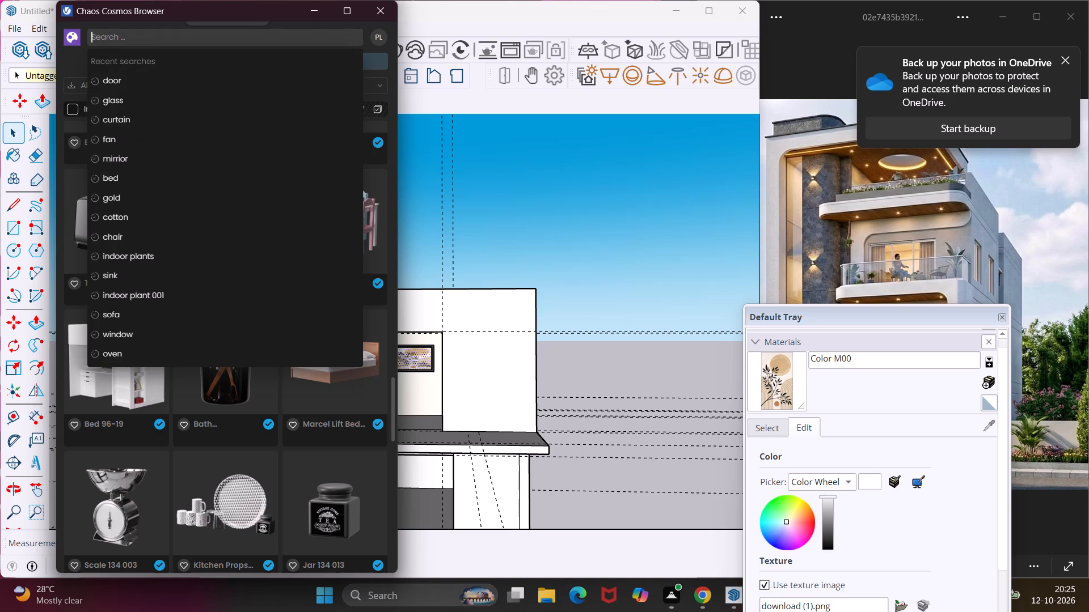
type("win")
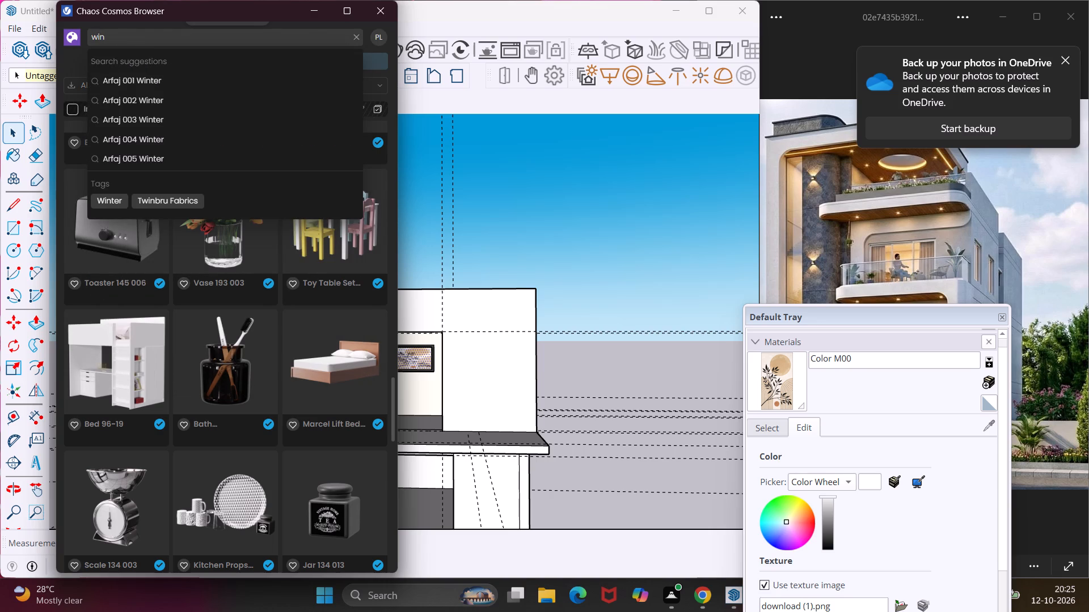
type("do")
key("w")
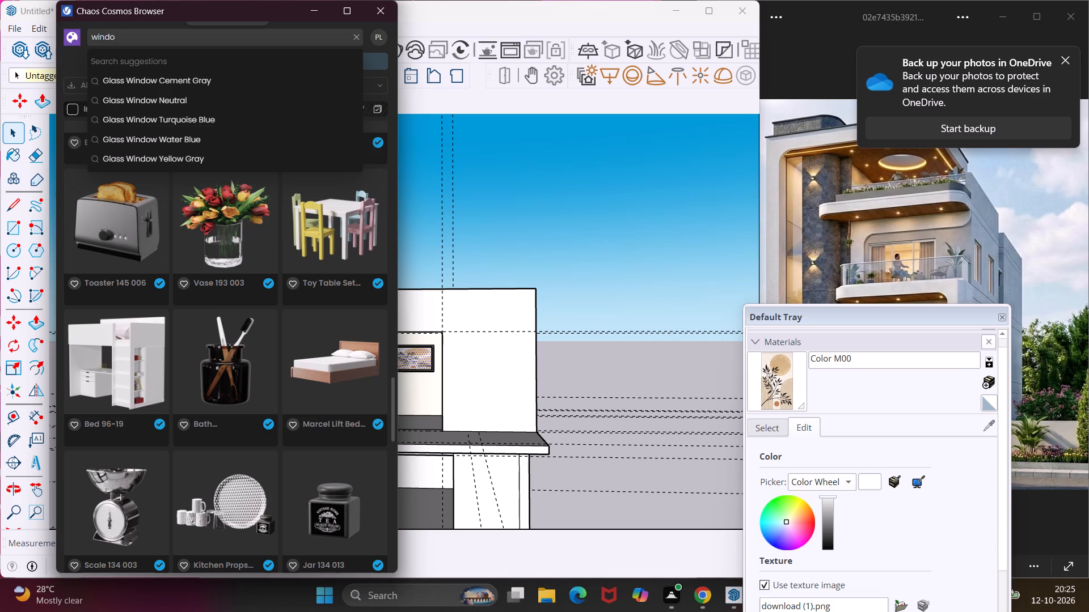
key("Return")
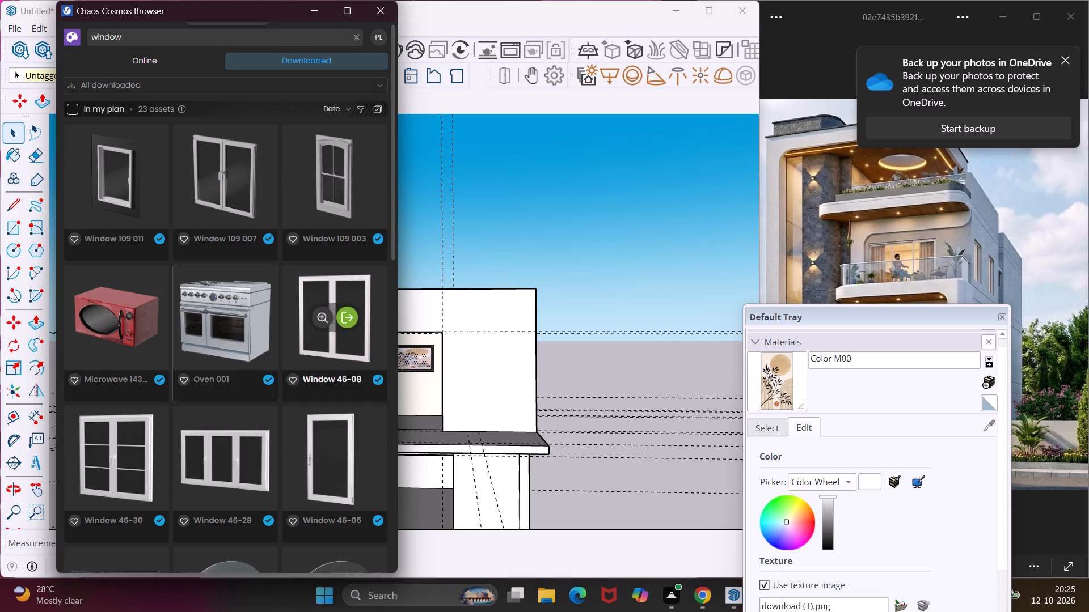
Import the three-panel Window 46-47 asset and place it at the upper-floor opening above the balcony slab.
scroll(268, 311, "down", 3)
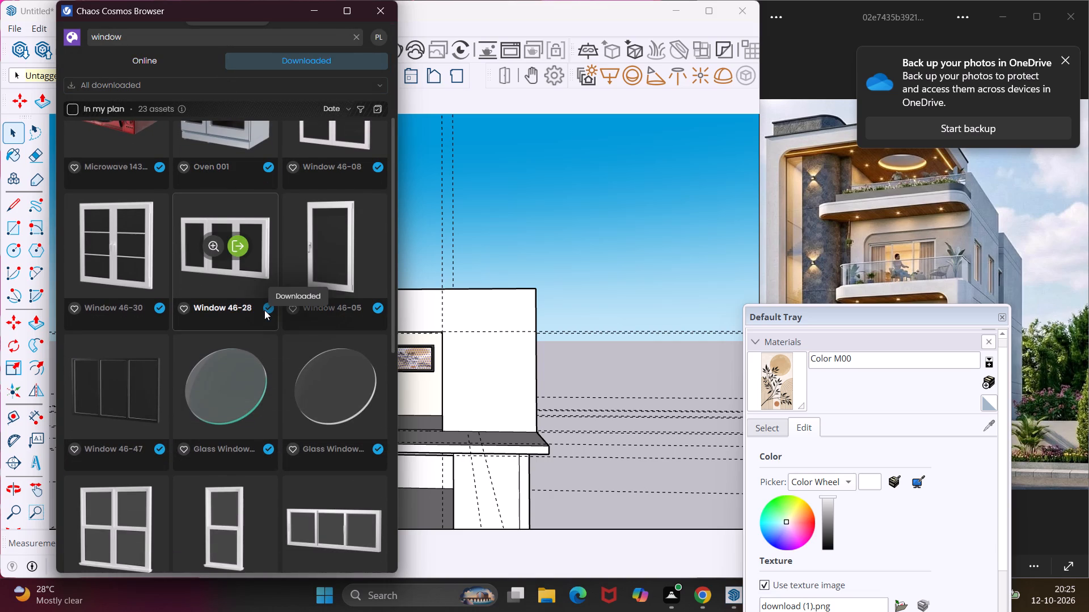
scroll(227, 364, "down", 1)
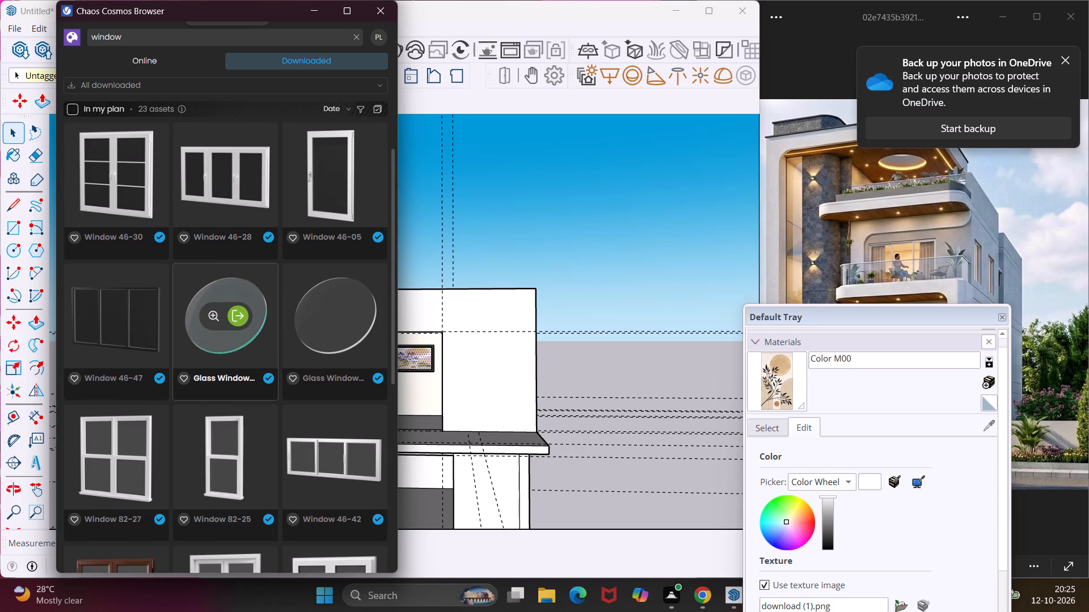
left_click(130, 313)
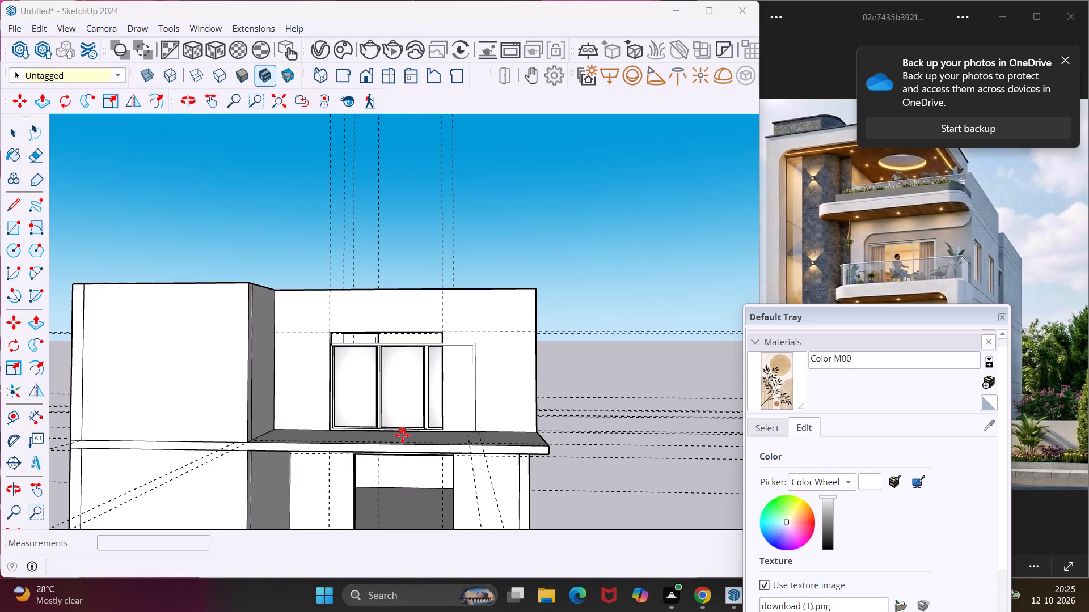
scroll(402, 435, "up", 3)
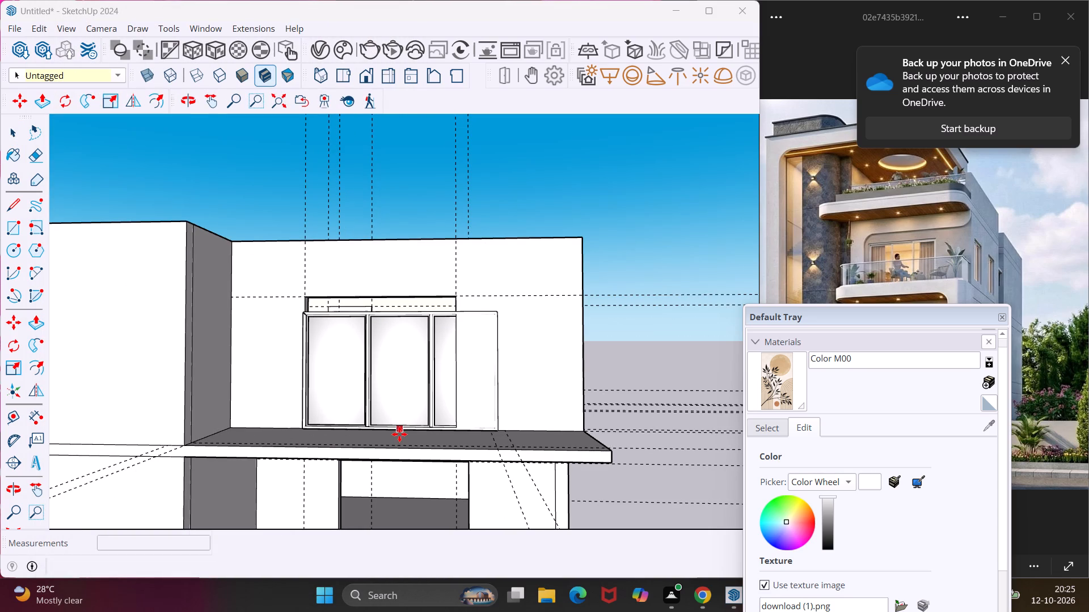
left_click(399, 434)
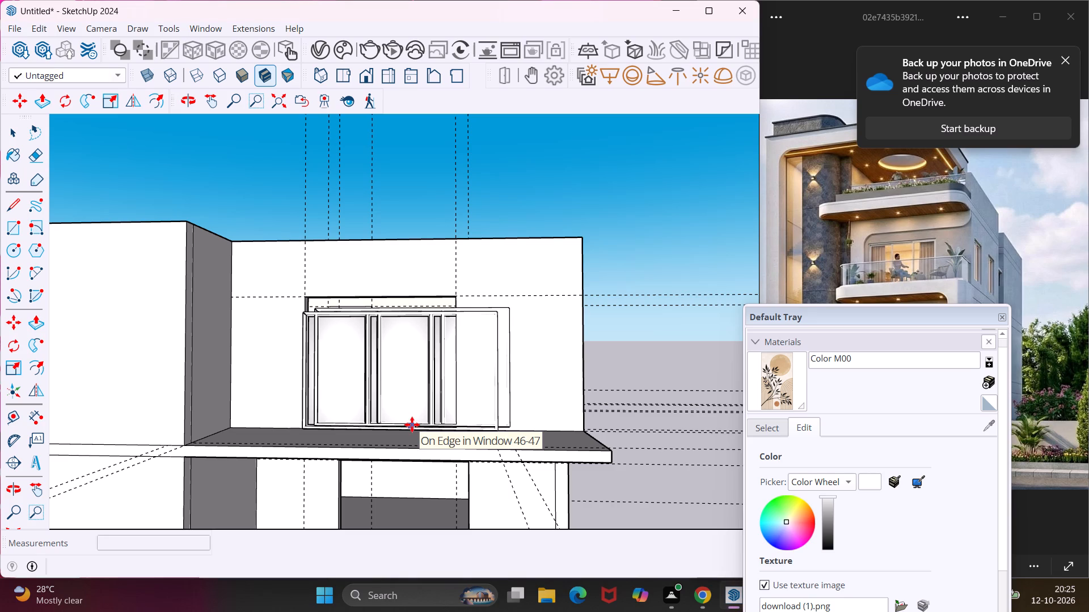
scroll(412, 424, "down", 5)
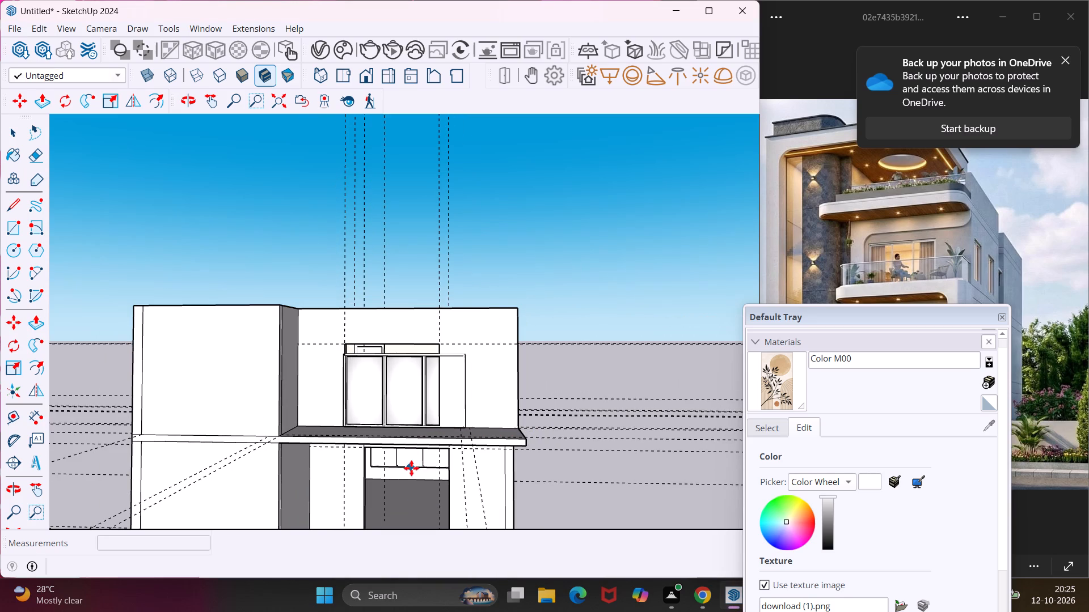
middle_click_drag(411, 468, 384, 410)
key("Escape")
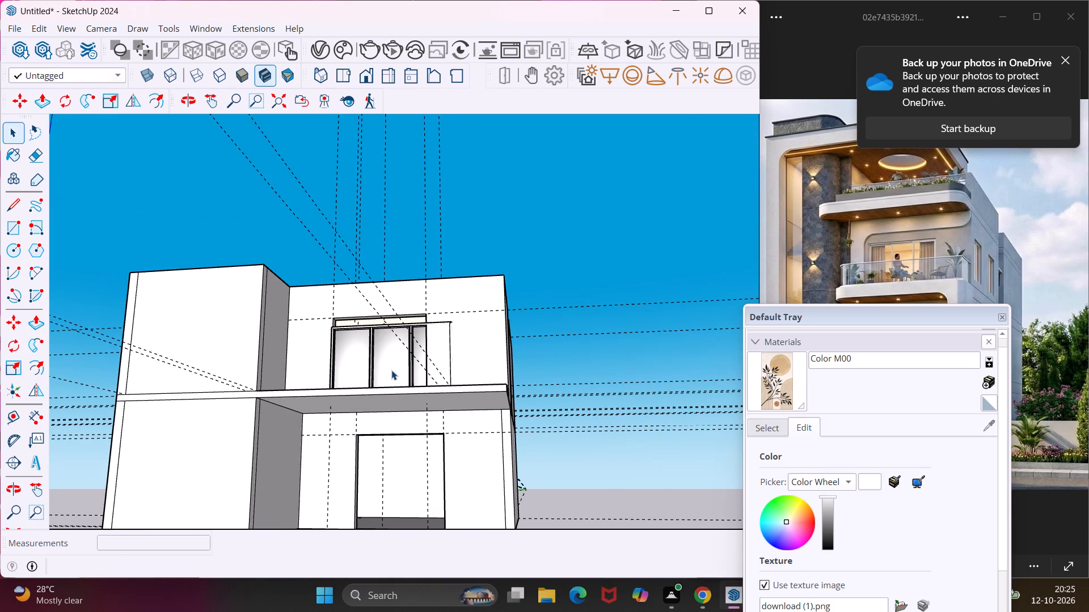
Scale the placed window along the red axis by about 0.79 to fit the upper-floor opening's width.
scroll(399, 362, "down", 3)
left_click(407, 362)
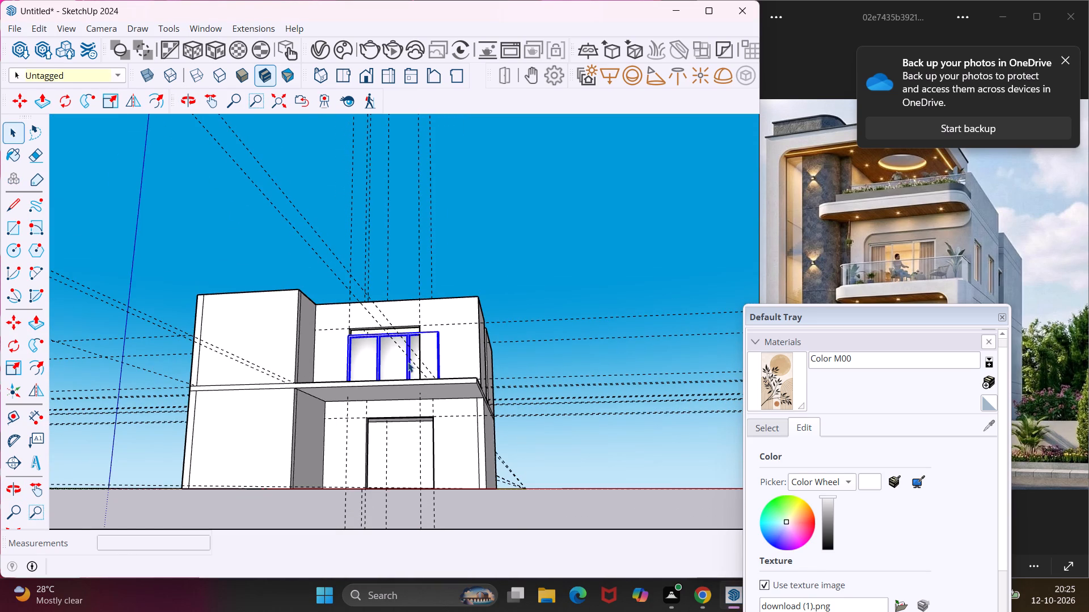
middle_click_drag(408, 363, 309, 461)
scroll(397, 396, "up", 5)
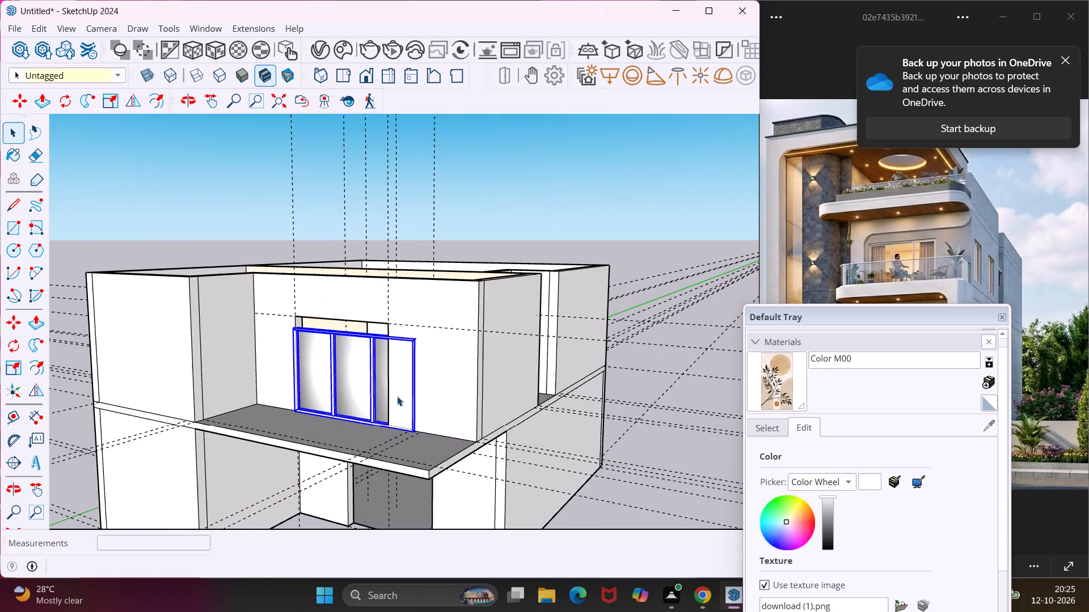
scroll(397, 396, "up", 3)
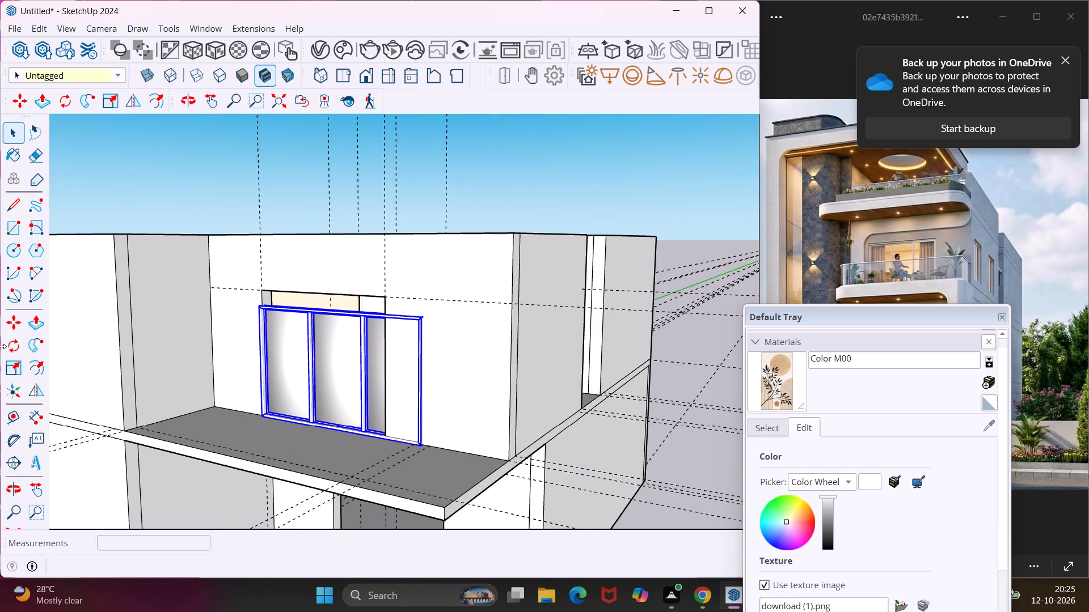
left_click(16, 362)
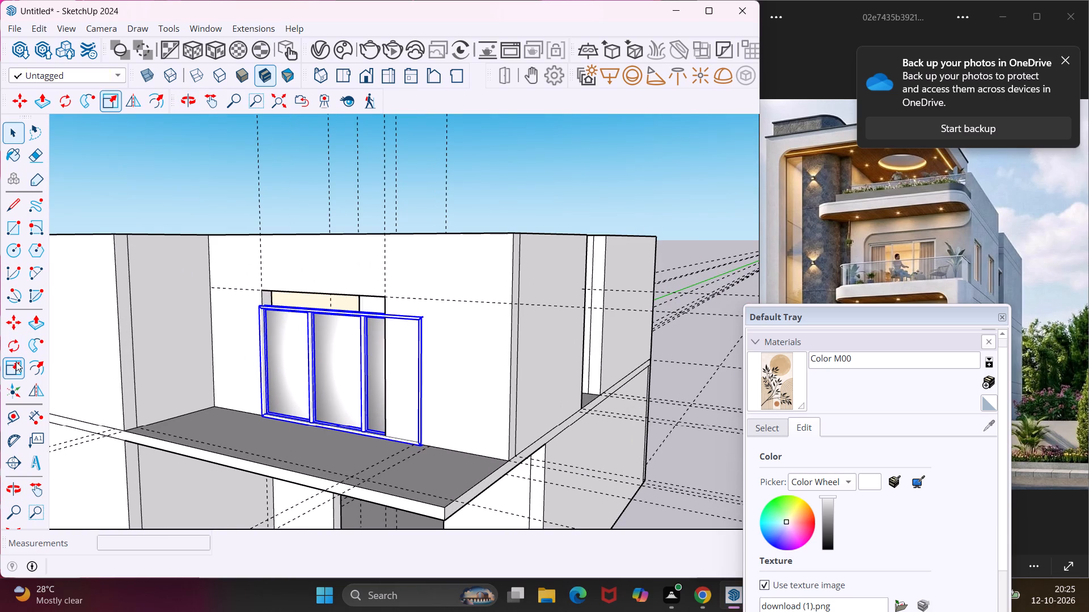
scroll(428, 381, "up", 10)
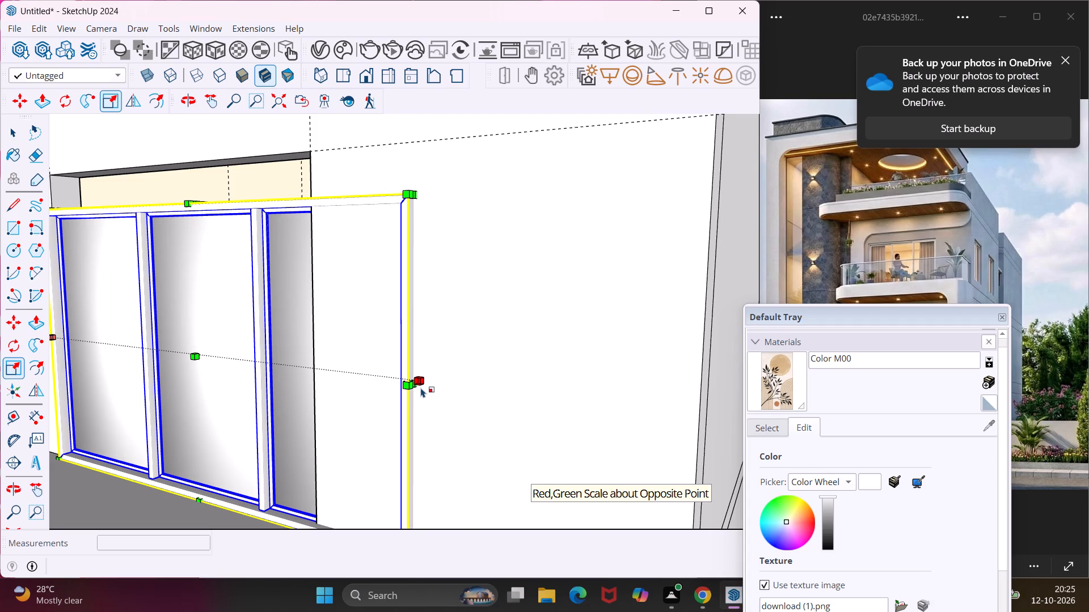
scroll(419, 387, "up", 8)
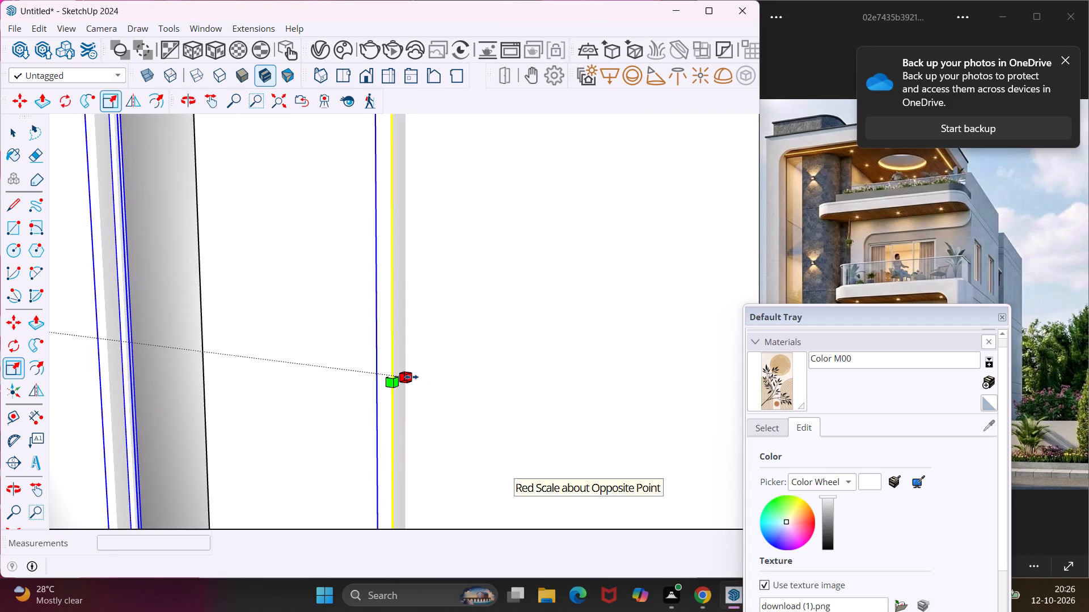
left_click(411, 377)
scroll(372, 357, "down", 12)
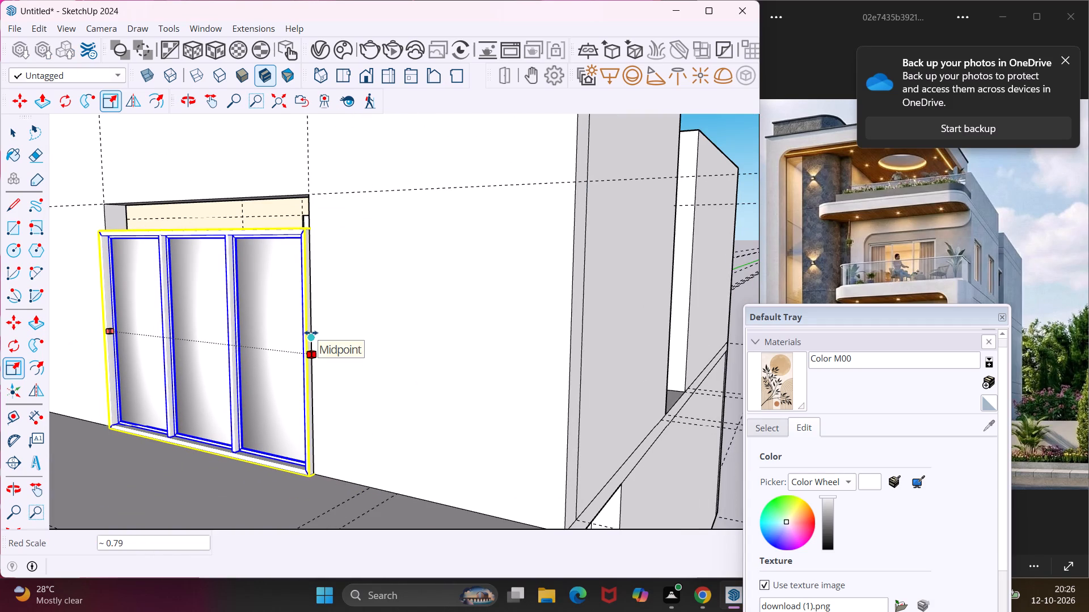
left_click(313, 333)
Scale the window along the blue axis by 1.14 so its top reaches the opening's upper edge.
middle_click_drag(315, 333, 582, 337)
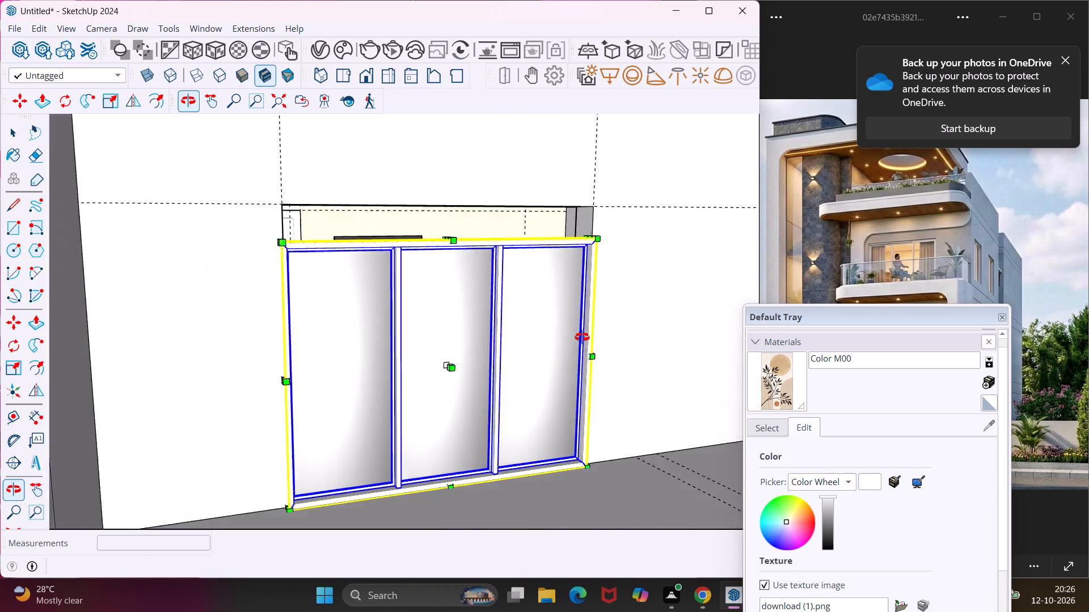
middle_click_drag(582, 337, 551, 392)
scroll(445, 308, "up", 5)
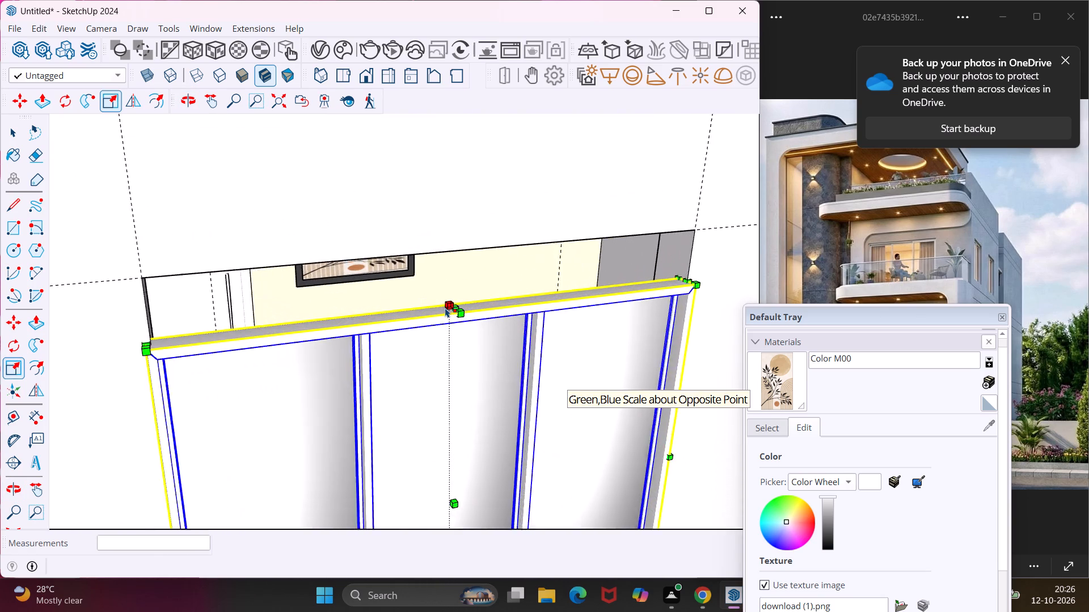
scroll(445, 308, "up", 5)
left_click(455, 307)
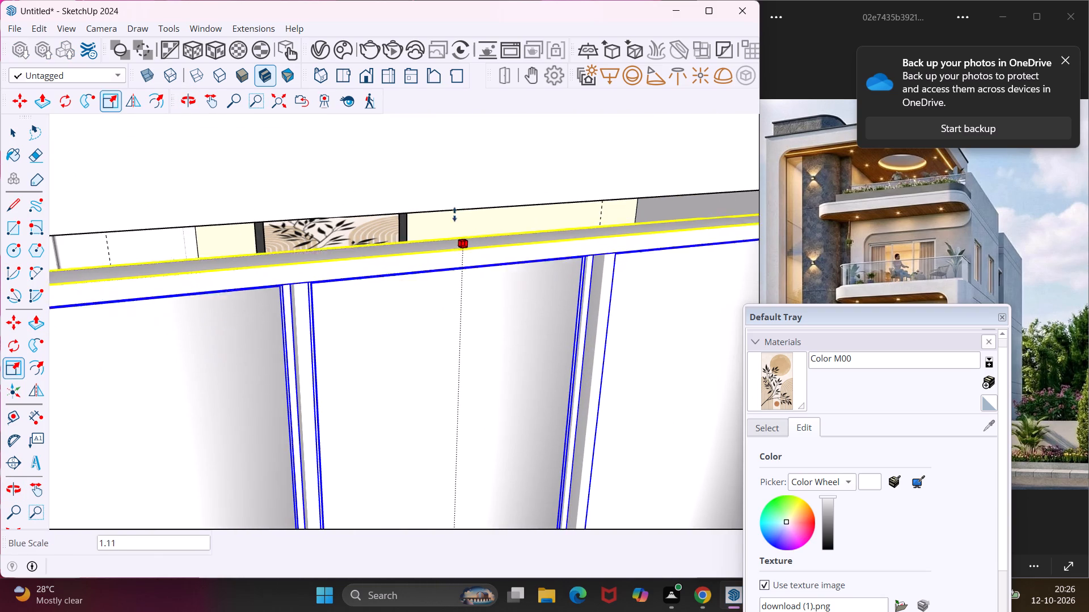
left_click(457, 203)
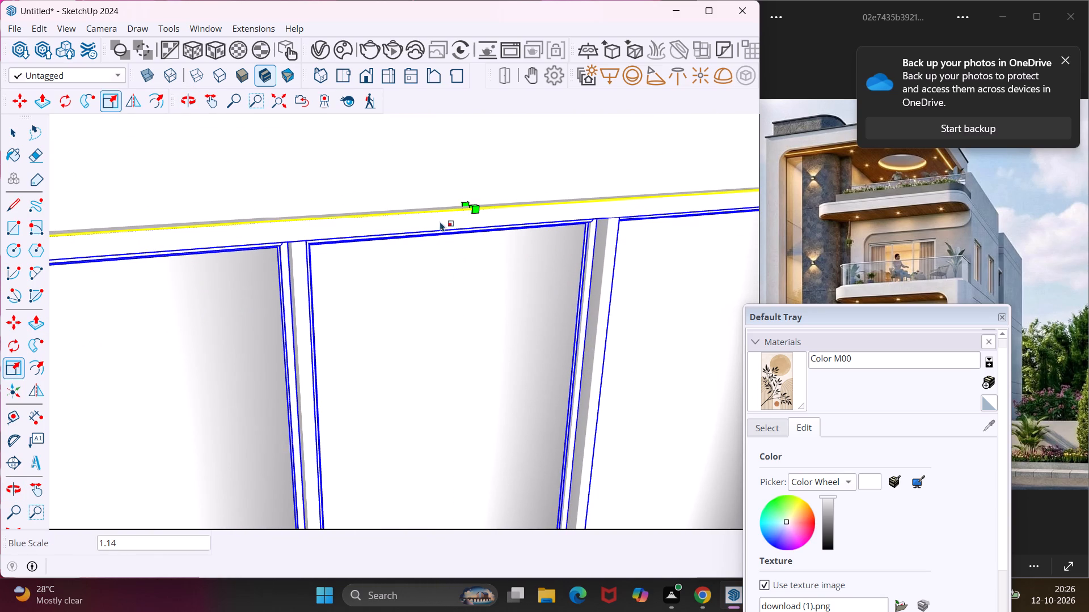
Move the window about 2 1/8" into the opening, snapping its bottom frame corner to the wall opening's bottom corner.
scroll(428, 226, "down", 5)
middle_click_drag(478, 301, 329, 176)
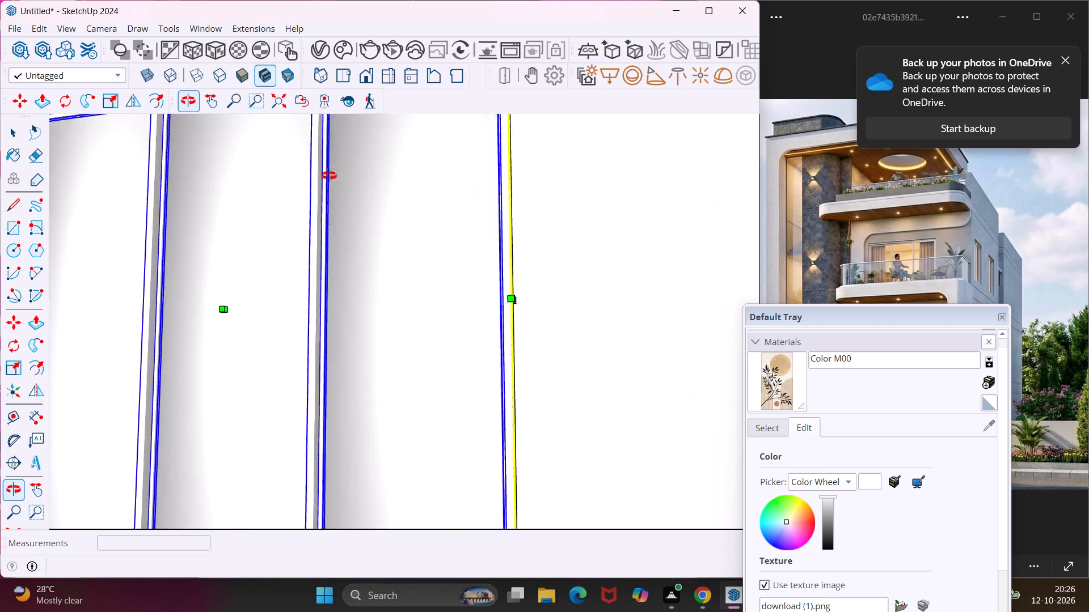
middle_click_drag(329, 176, 334, 173)
scroll(335, 173, "down", 4)
middle_click_drag(386, 316, 349, 354)
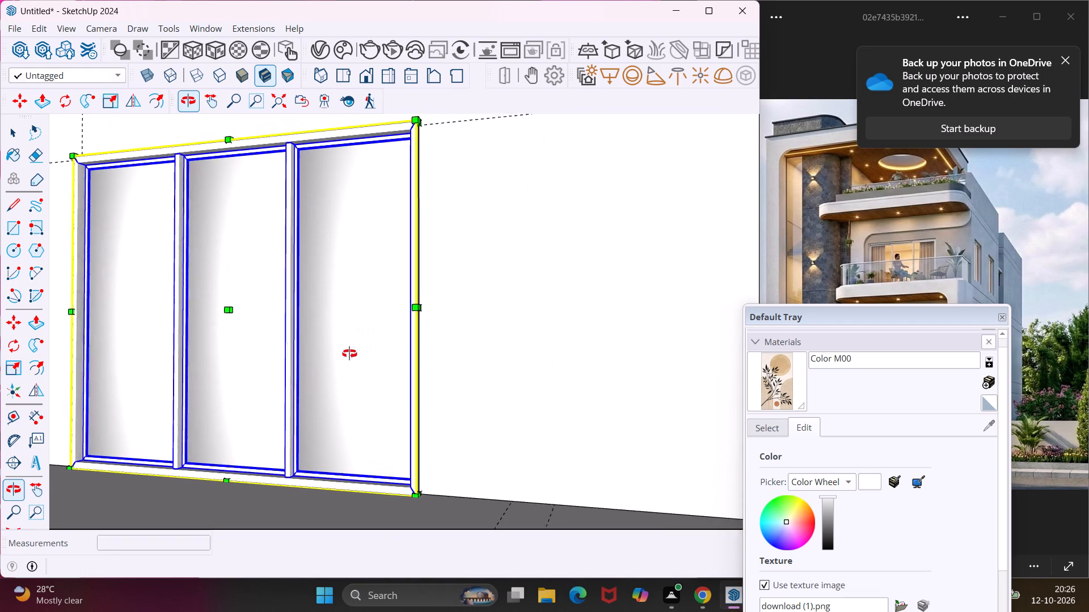
middle_click_drag(349, 354, 347, 355)
key("m")
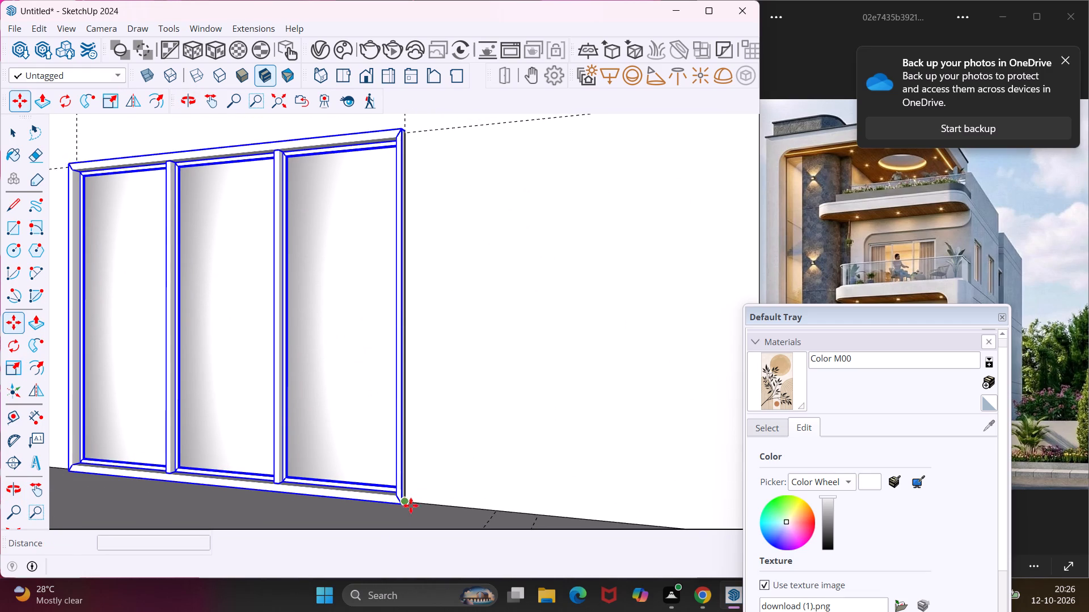
scroll(401, 505, "up", 10)
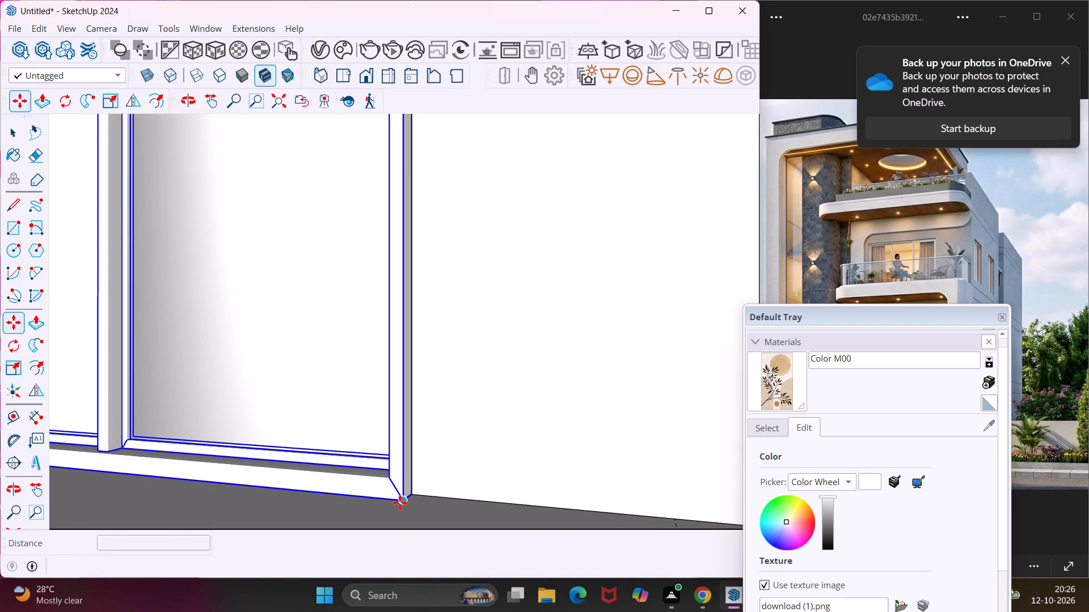
left_click(402, 502)
left_click(413, 490)
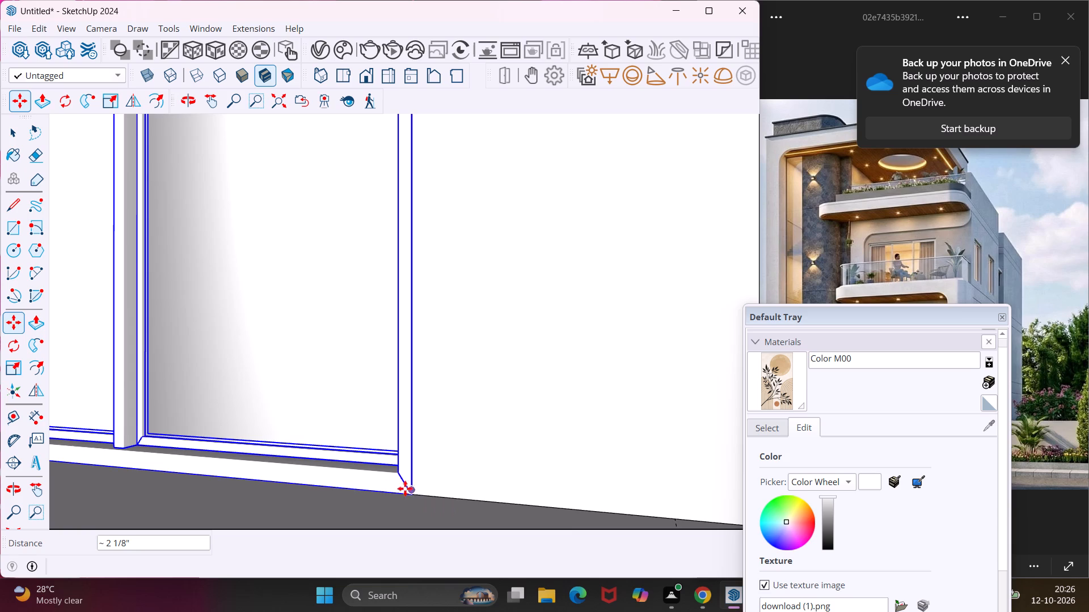
Copy the three-panel window from the upper-floor opening down about 10' 8 3/16" onto the ground-floor opening.
scroll(393, 478, "down", 17)
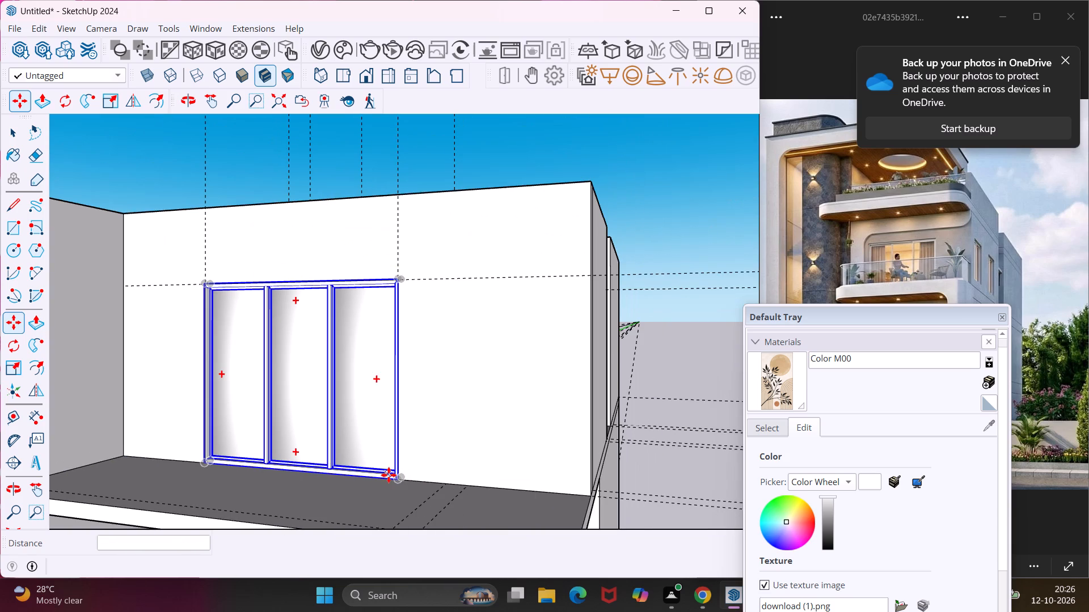
middle_click_drag(389, 475, 433, 444)
scroll(433, 444, "down", 5)
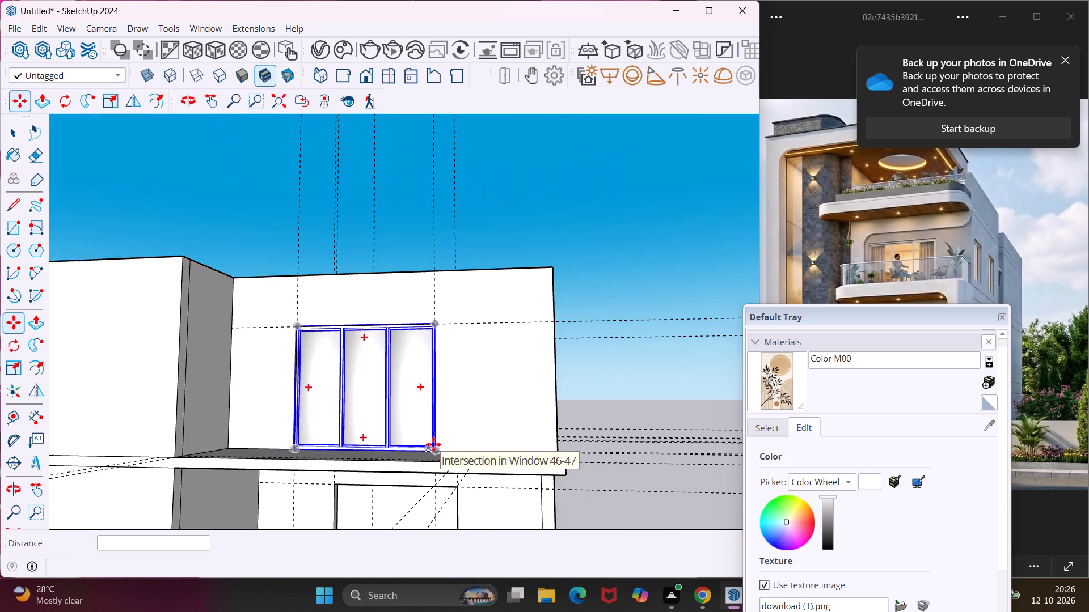
scroll(433, 444, "down", 3)
middle_click_drag(422, 466, 421, 448)
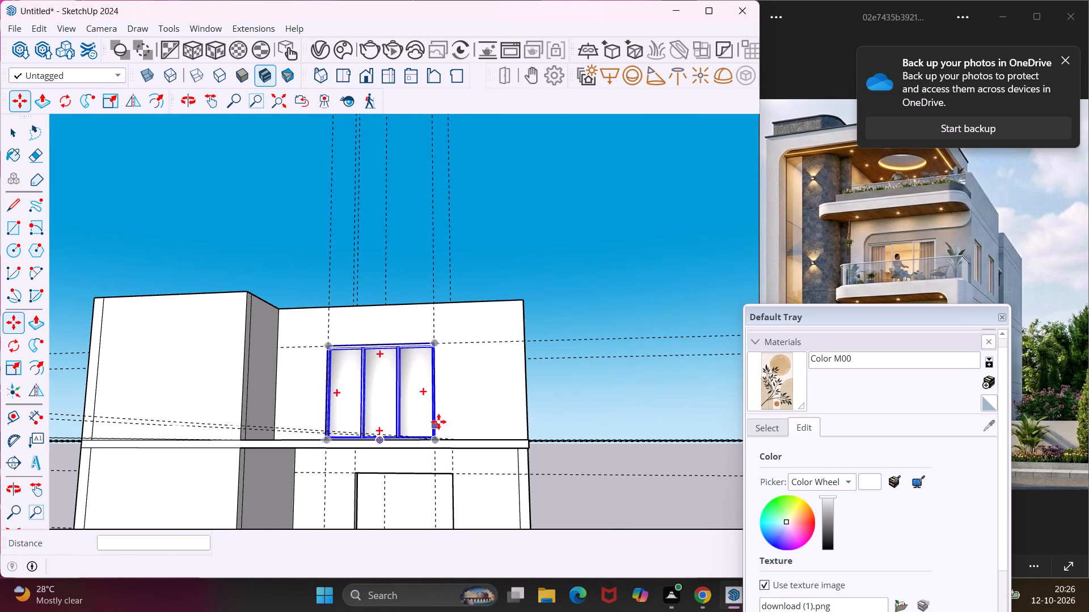
left_click(449, 411)
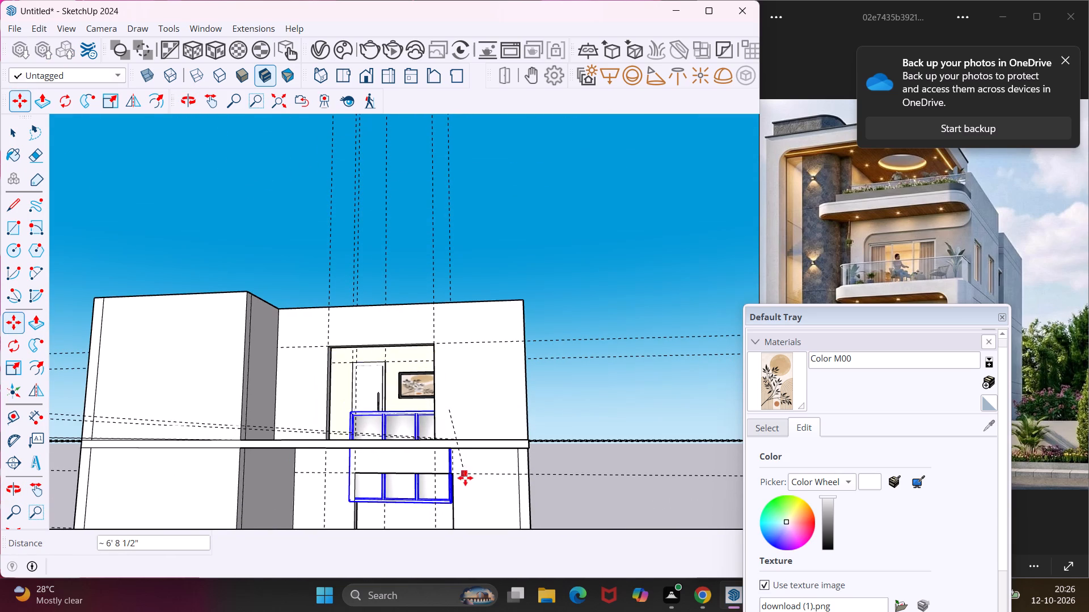
middle_click_drag(466, 494, 467, 396)
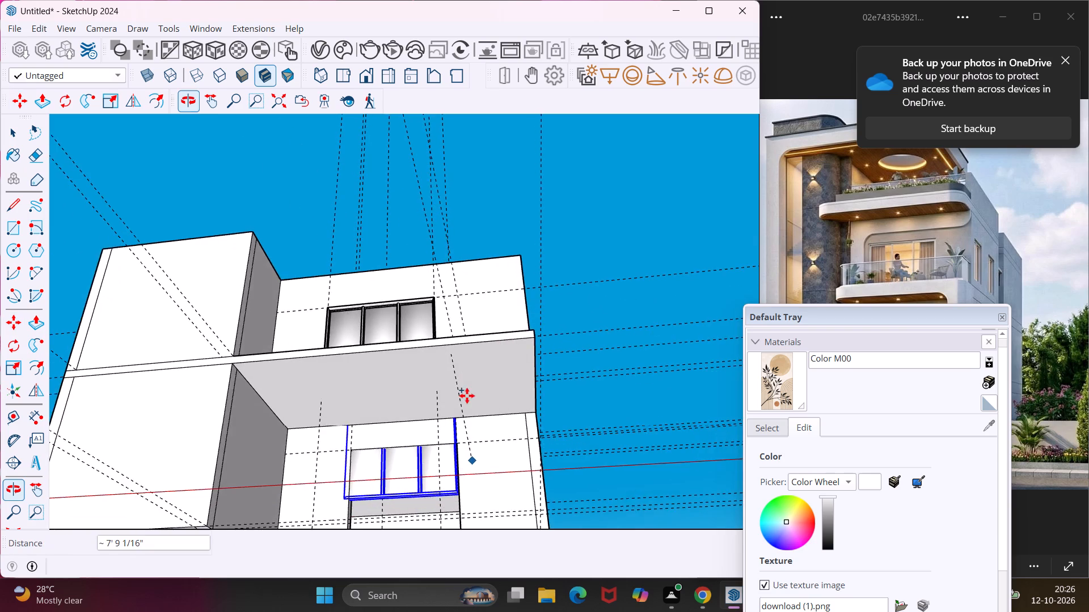
scroll(467, 396, "down", 5)
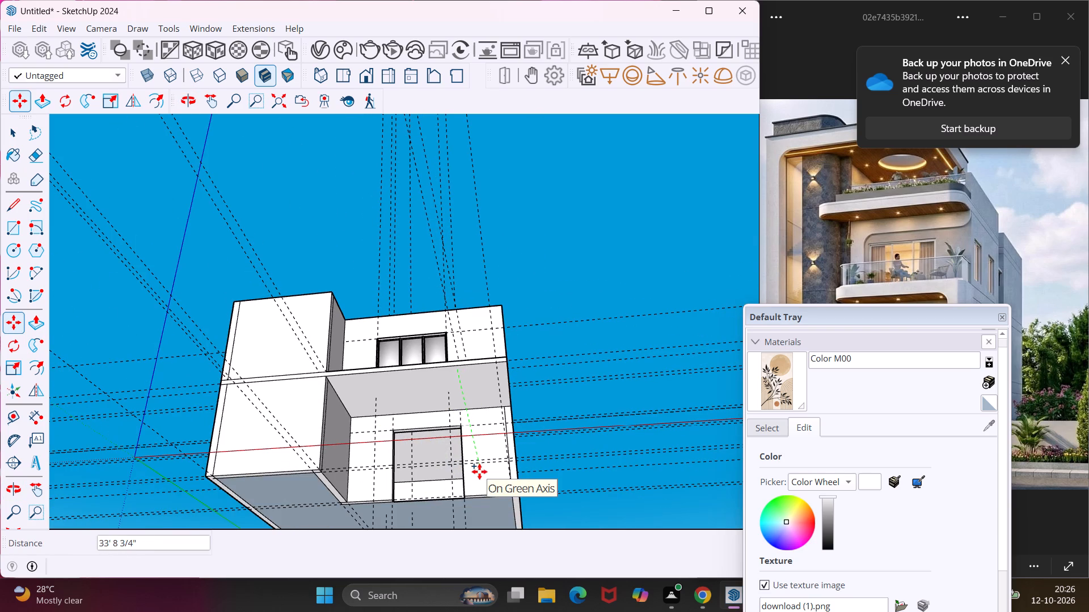
middle_click_drag(479, 471, 474, 501)
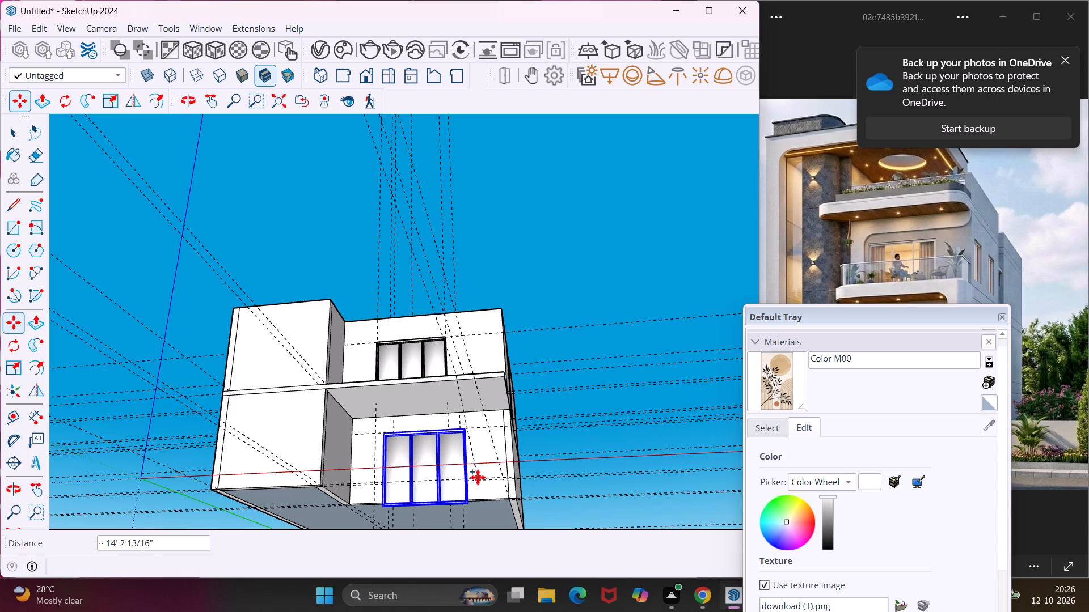
middle_click_drag(478, 477, 470, 511)
scroll(472, 474, "up", 3)
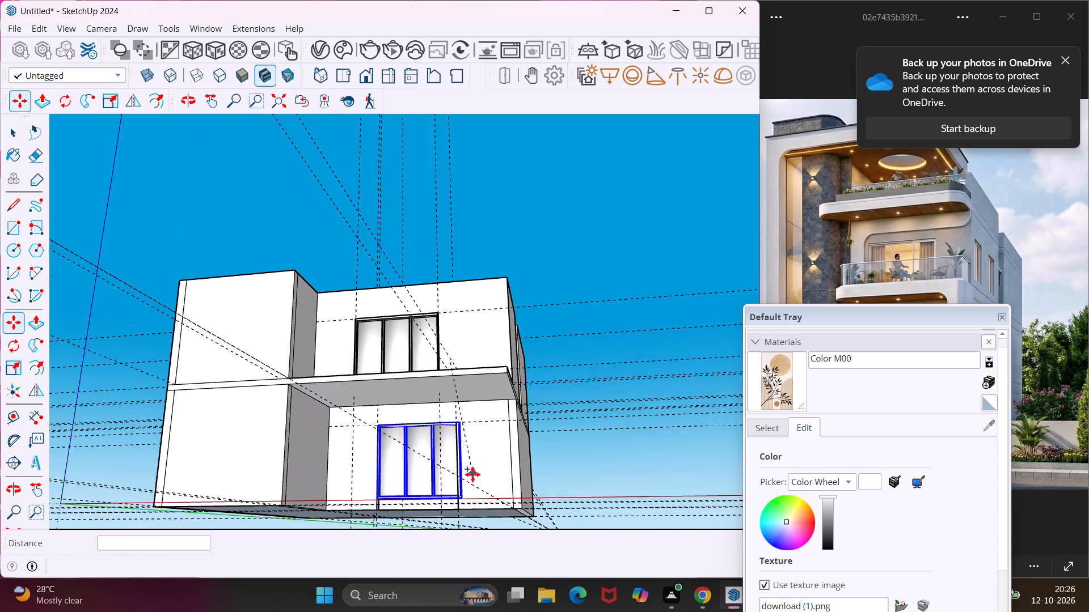
scroll(472, 474, "up", 7)
left_click(472, 474)
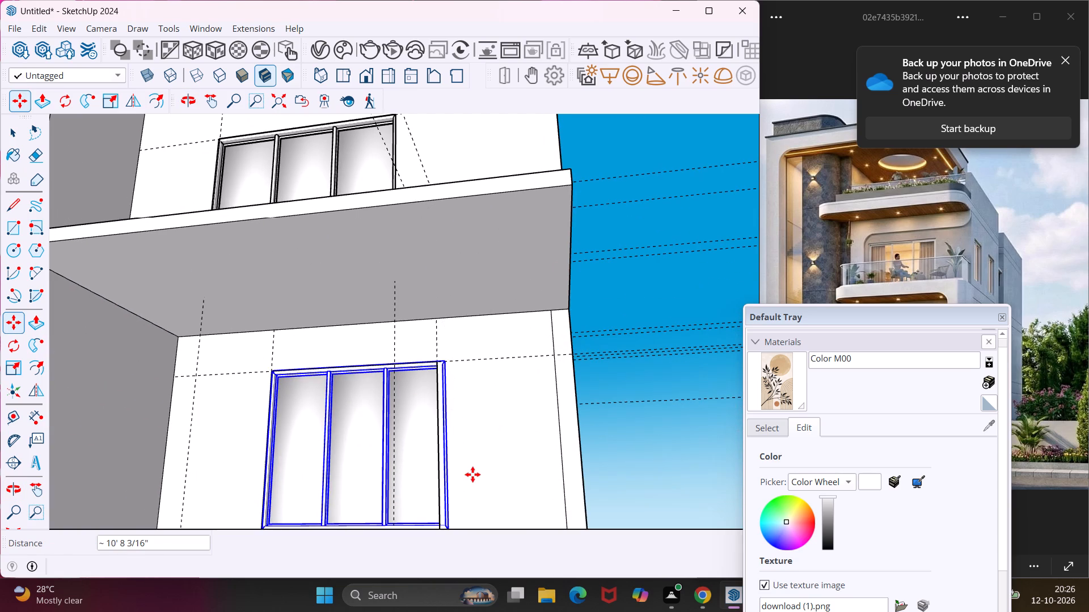
Scale the copied ground-floor window along the blue axis by about 1.14 so its bottom reaches the opening's base.
middle_click_drag(472, 474, 476, 429)
scroll(476, 429, "down", 3)
middle_click_drag(480, 443, 461, 474)
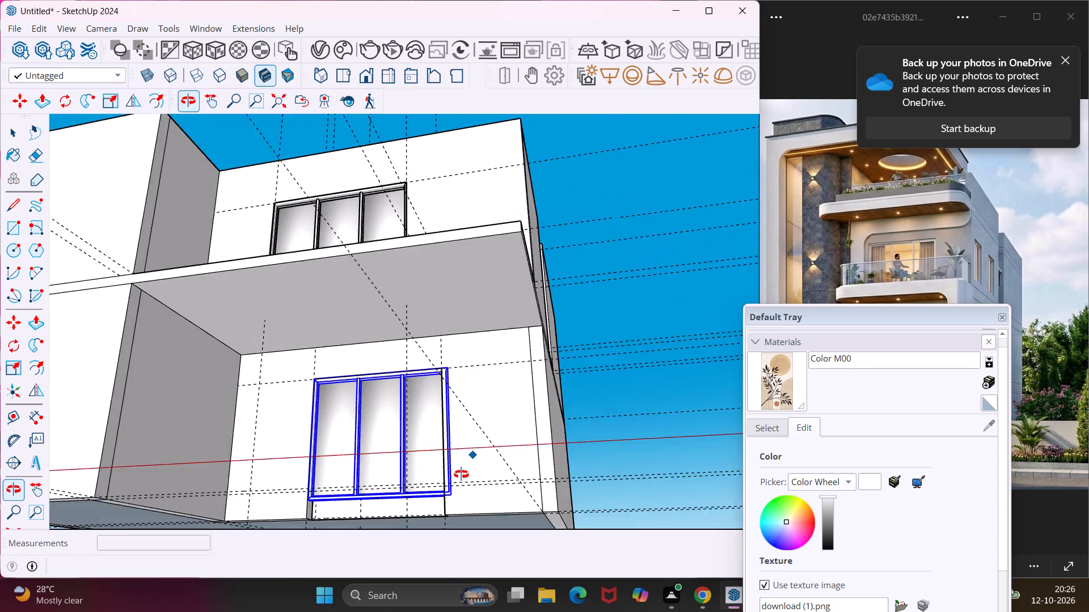
middle_click_drag(461, 474, 327, 506)
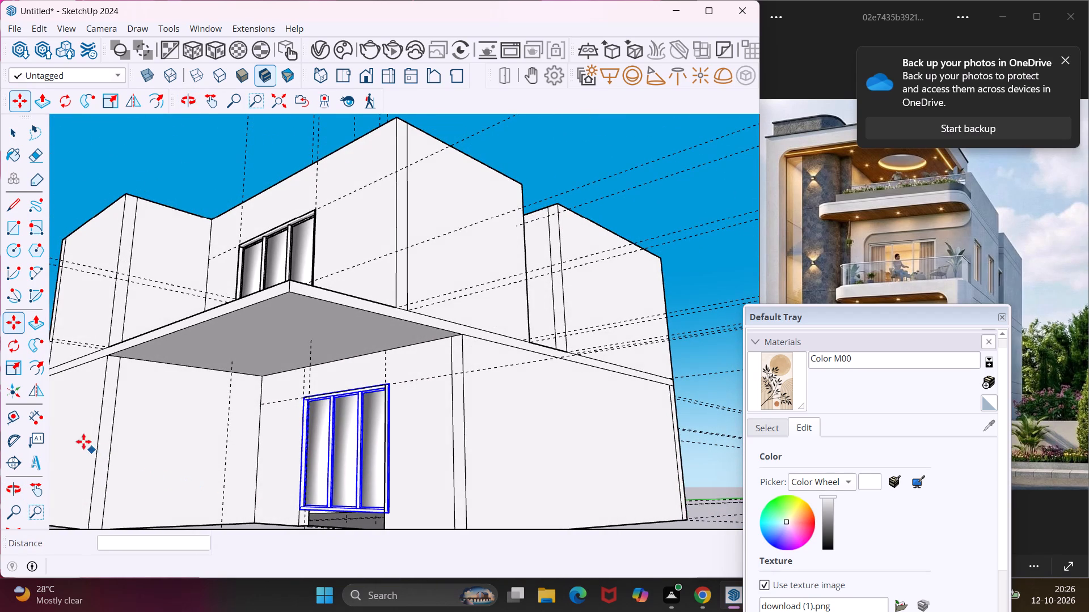
left_click(9, 373)
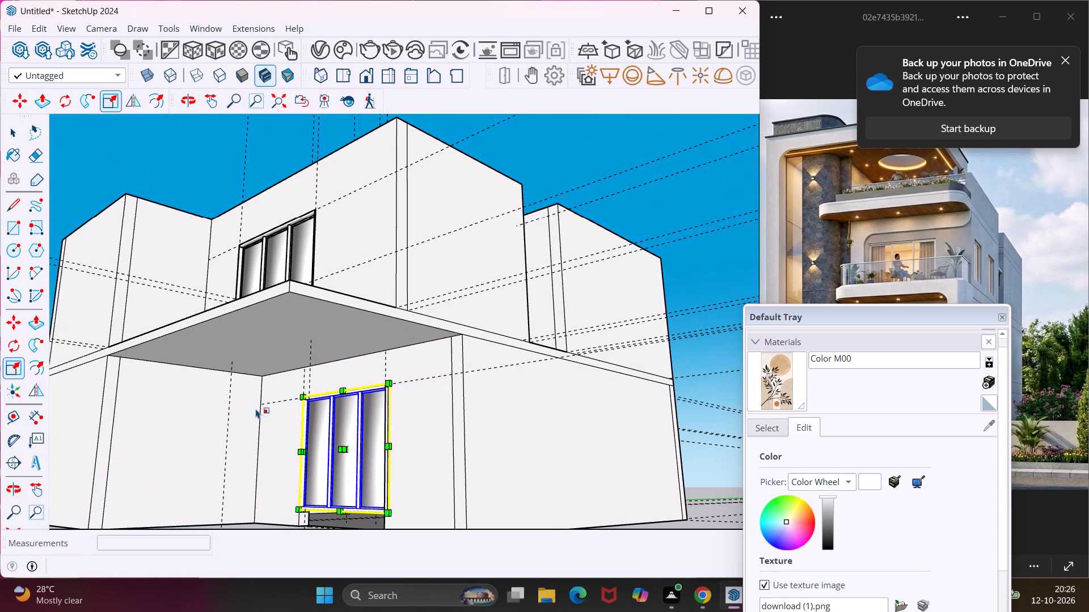
middle_click_drag(381, 453, 392, 386)
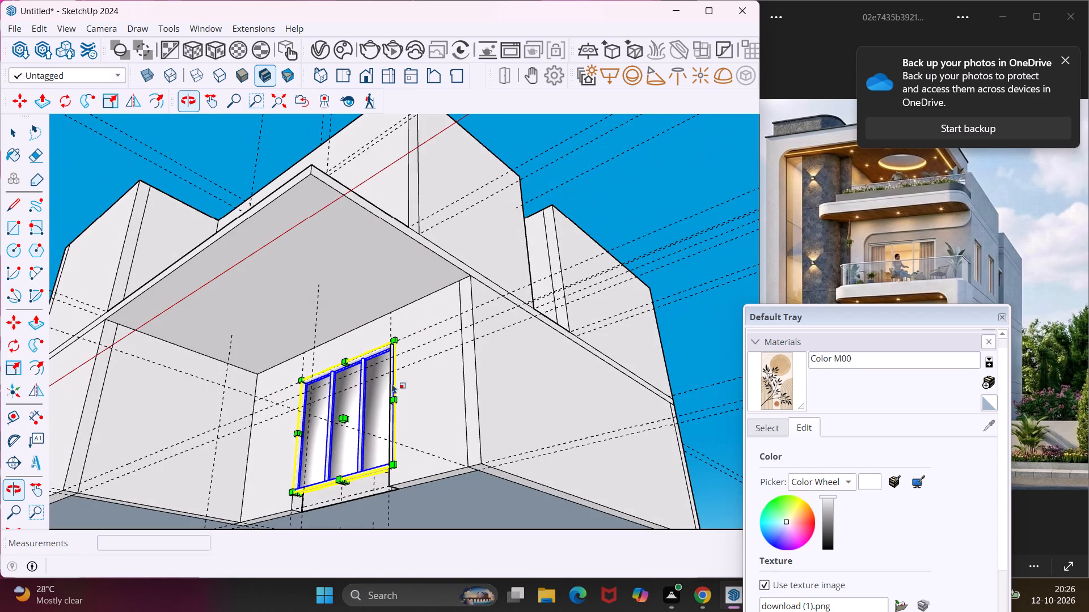
scroll(344, 484, "up", 11)
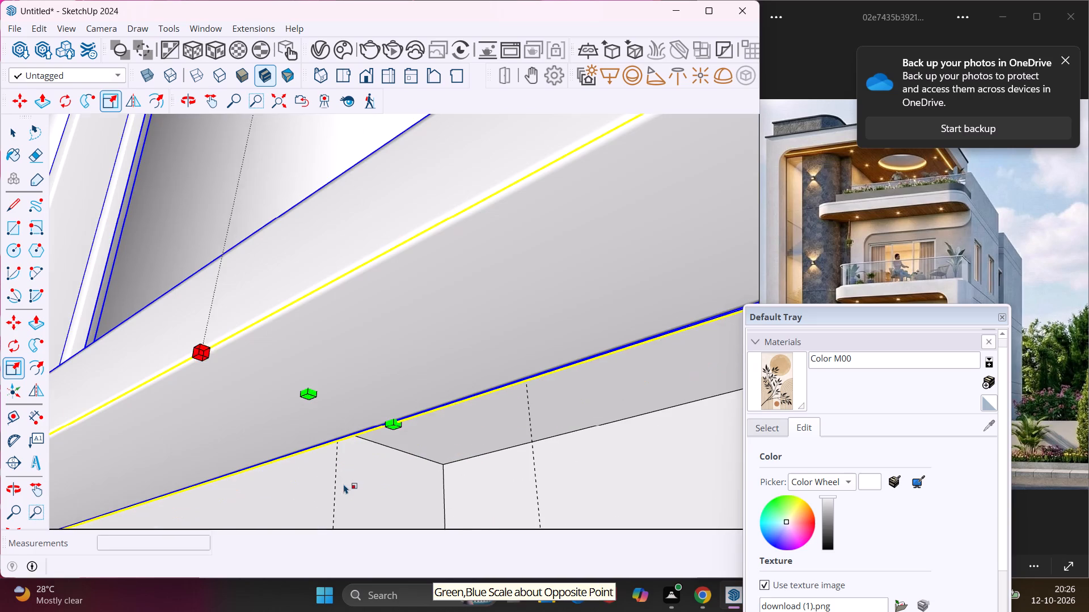
left_click(308, 394)
scroll(308, 394, "down", 7)
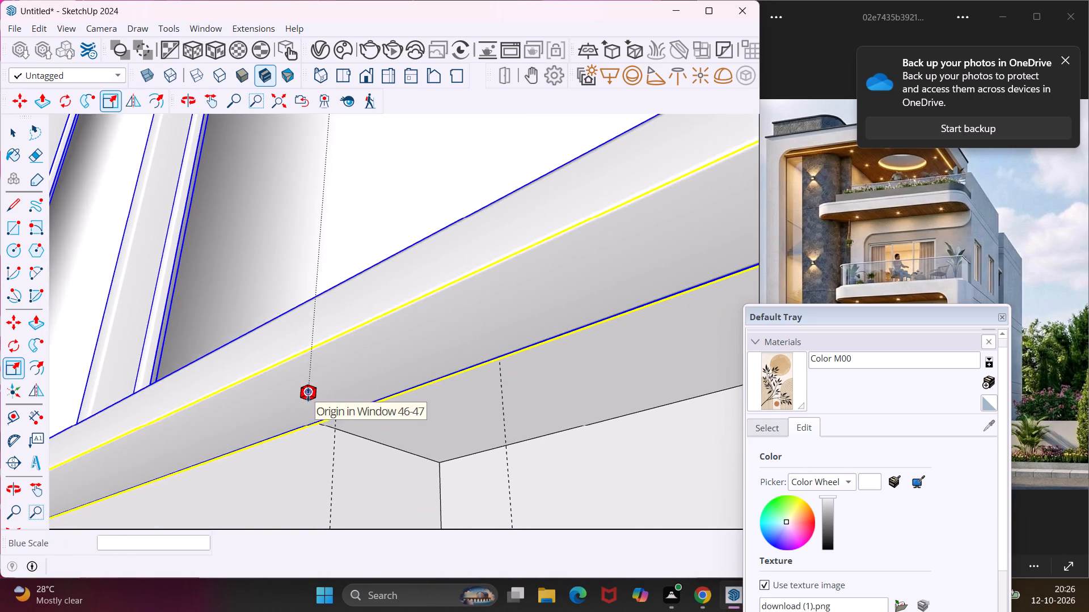
scroll(308, 394, "down", 17)
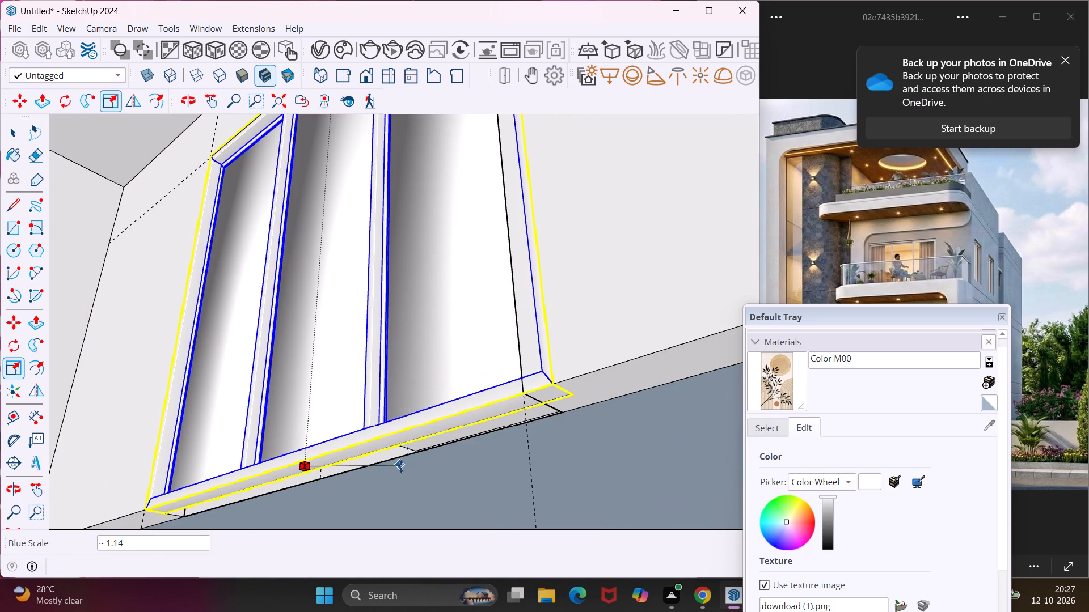
left_click(405, 465)
Scale the ground-floor window along the red axis by about 0.96 to match the opening's side edge, and deselect it.
middle_click_drag(411, 453, 402, 460)
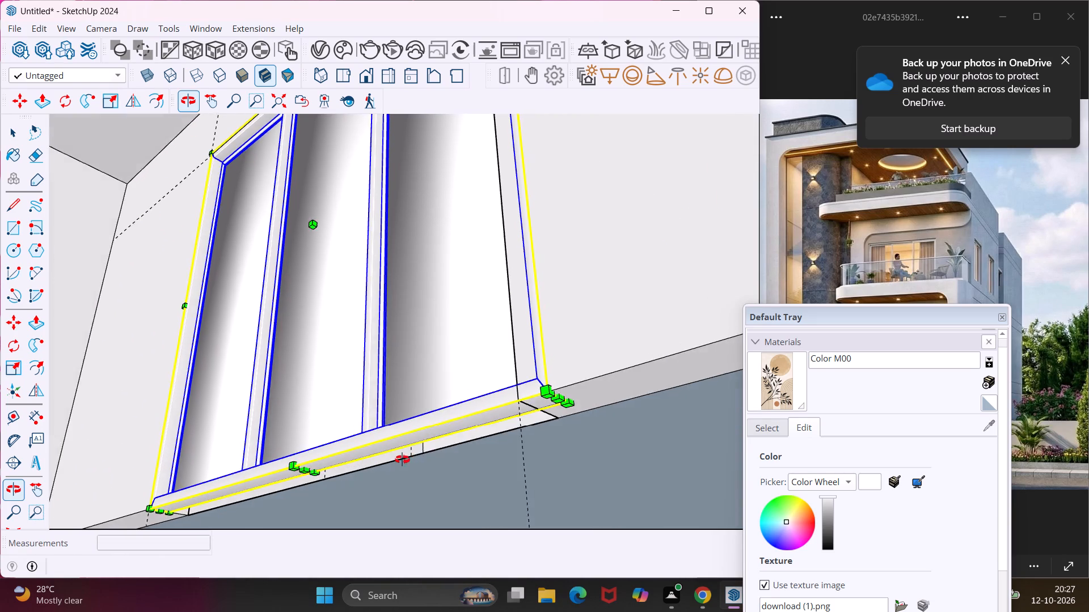
middle_click_drag(402, 460, 237, 467)
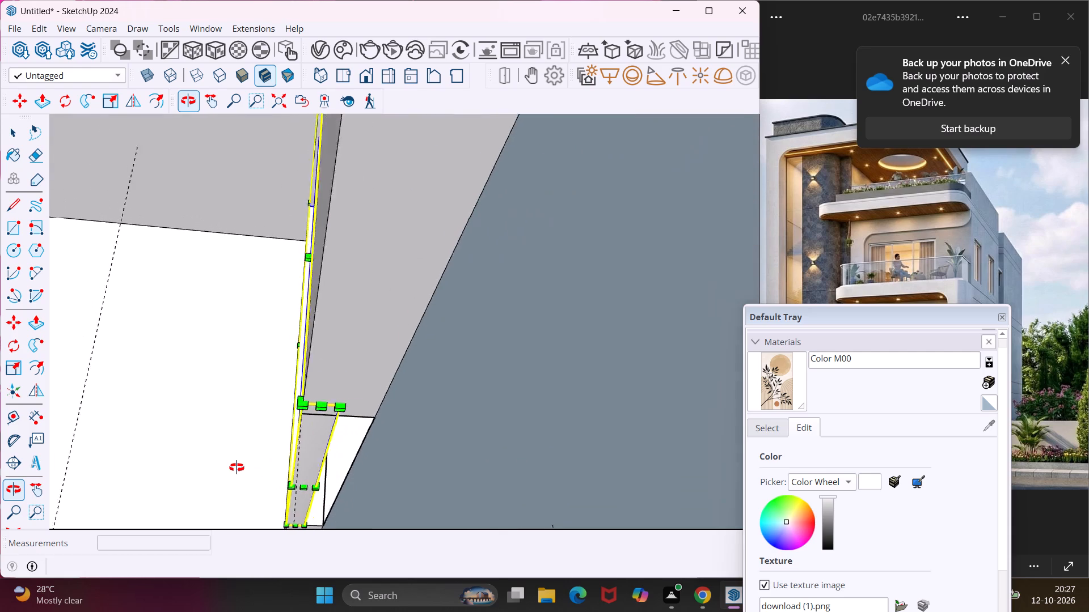
middle_click_drag(237, 467, 550, 441)
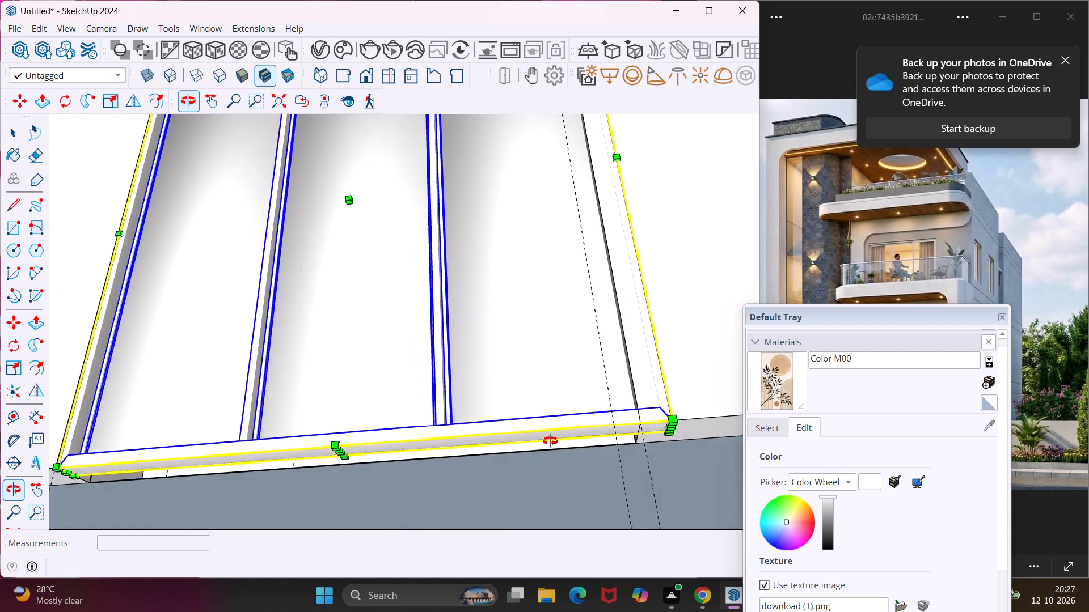
middle_click_drag(550, 441, 543, 424)
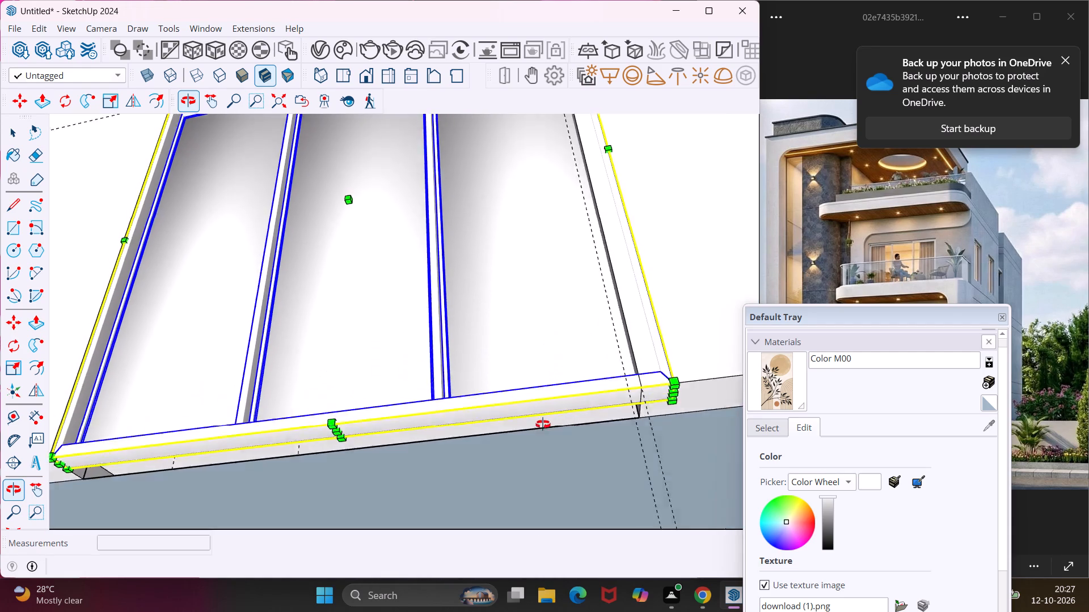
middle_click_drag(543, 424, 446, 501)
scroll(389, 436, "down", 5)
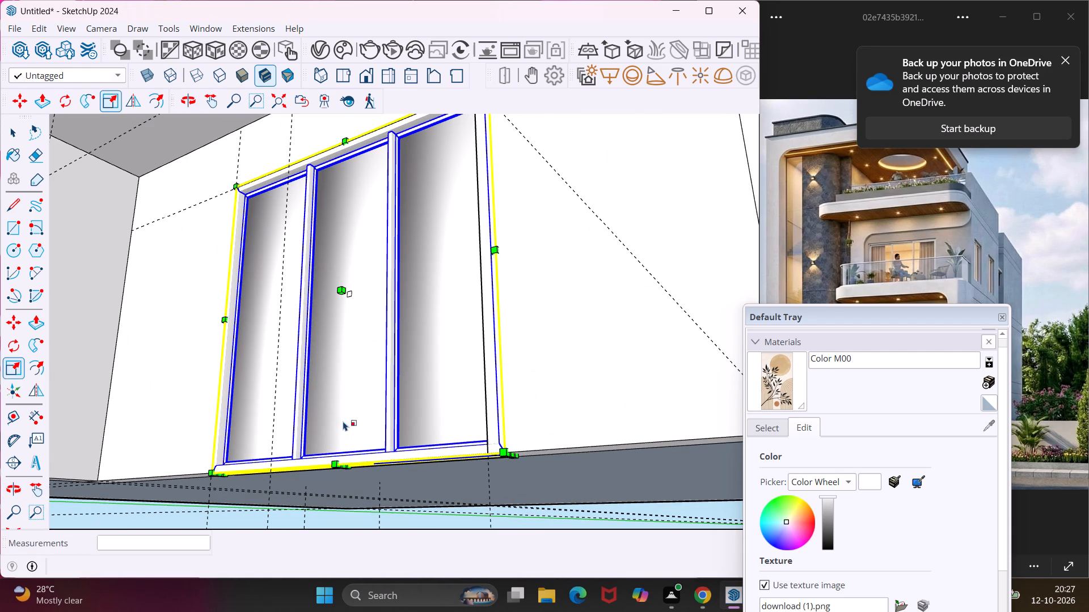
middle_click_drag(497, 248, 758, 308)
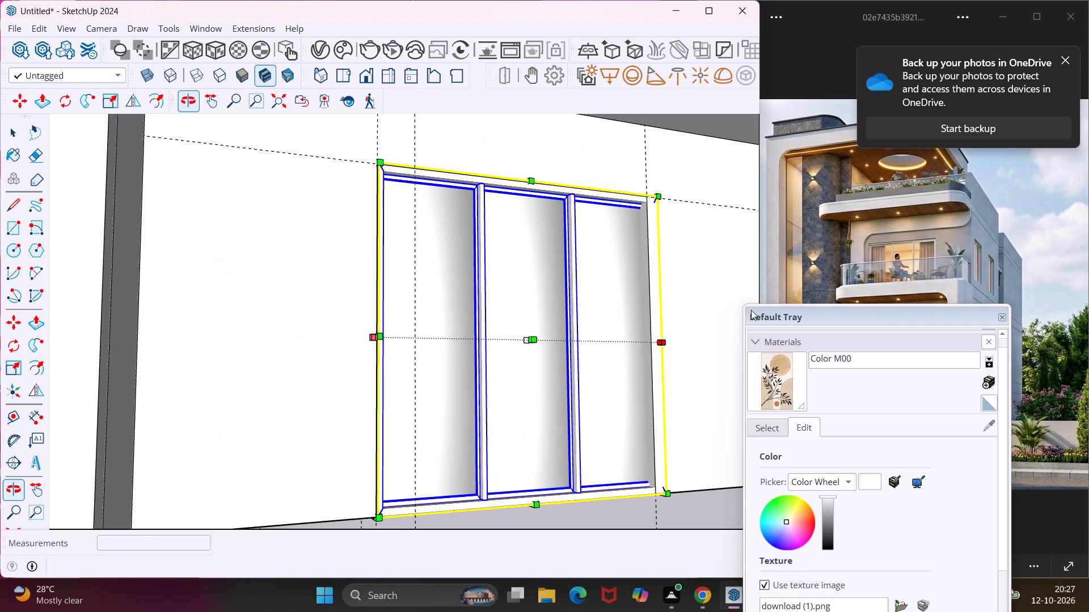
middle_click_drag(683, 326, 510, 340)
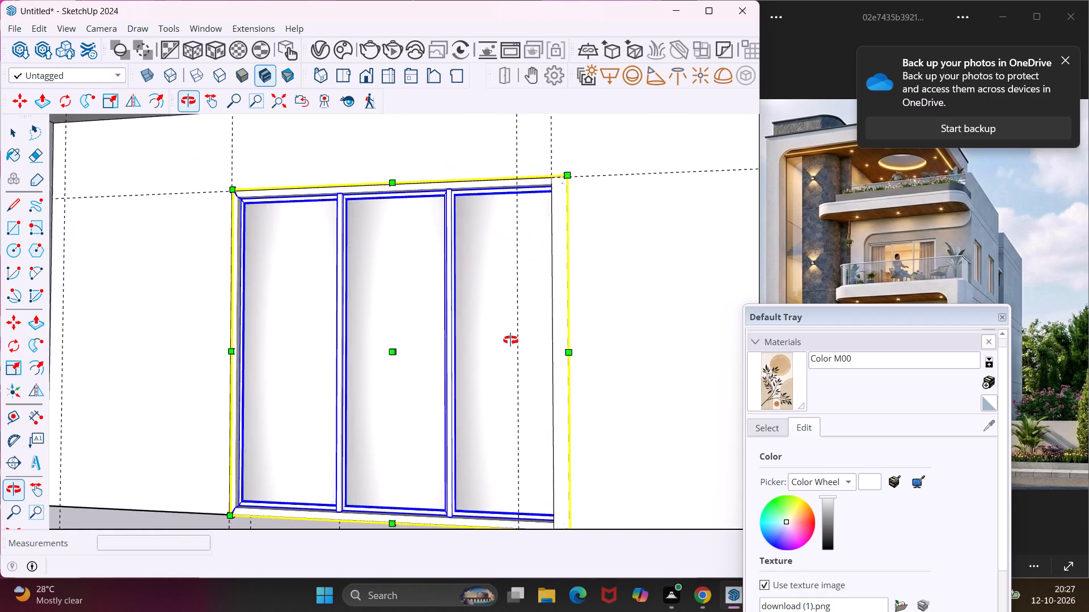
middle_click_drag(510, 340, 431, 355)
scroll(436, 379, "up", 3)
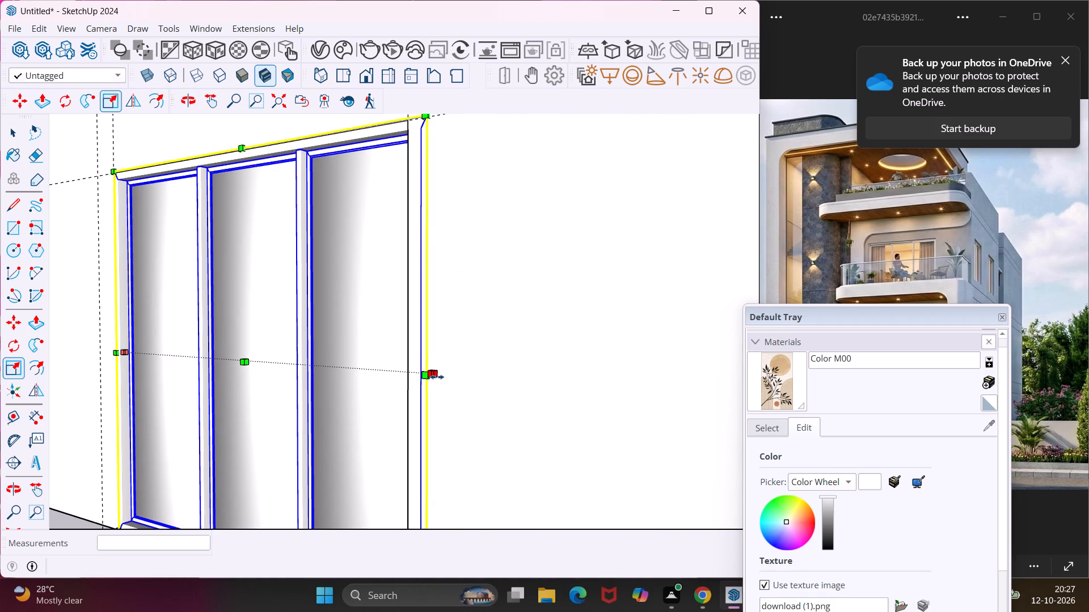
left_click(437, 377)
left_click(410, 365)
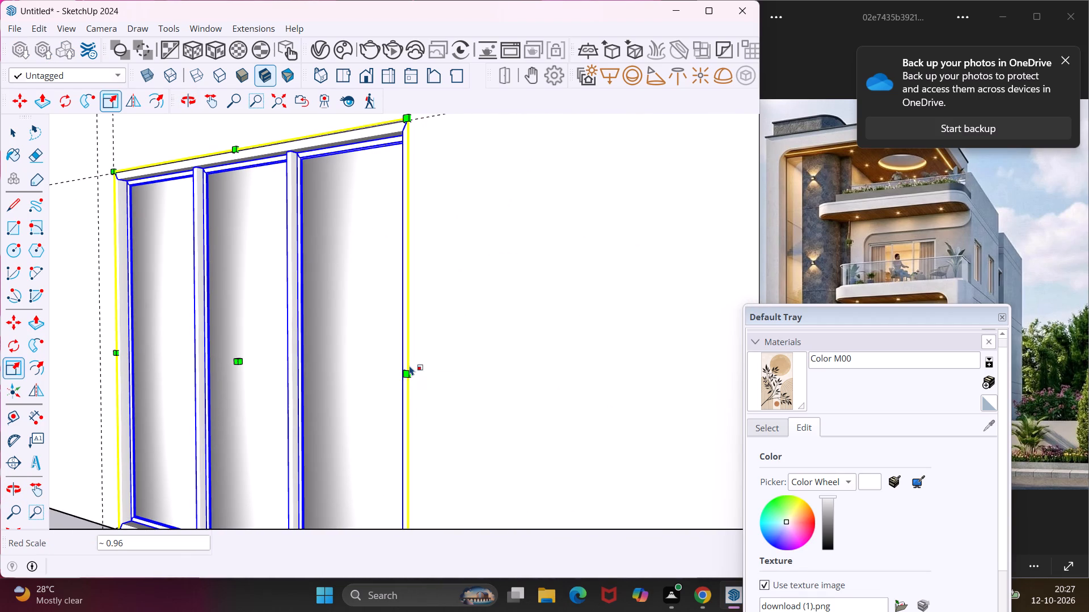
middle_click_drag(410, 365, 539, 369)
scroll(539, 369, "up", 1)
key("Escape")
key("space")
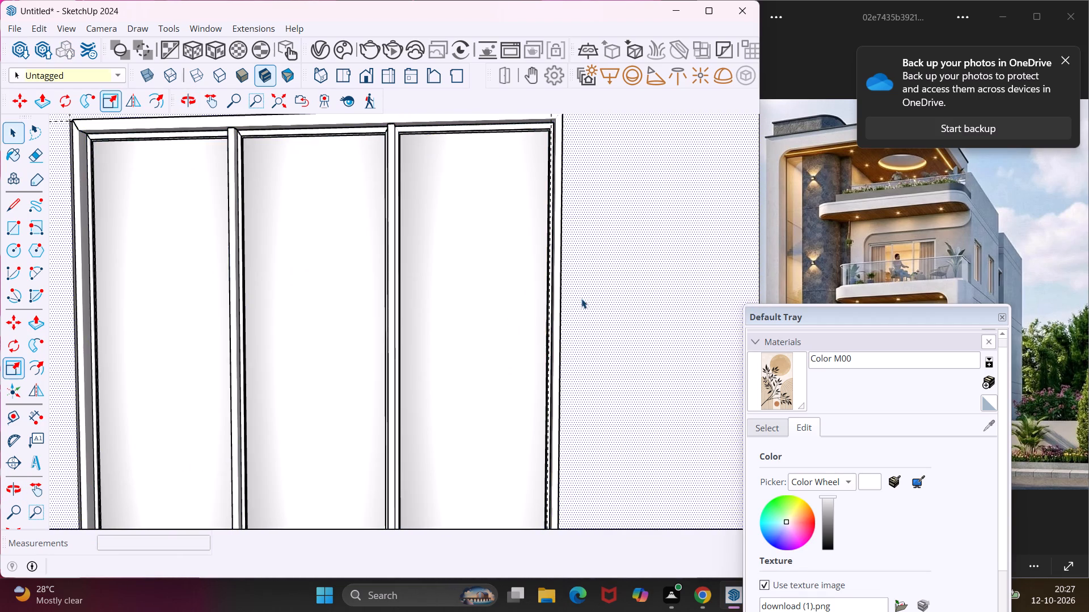
Move the Default Tray down so it no longer covers the lower storeys of the reference image.
scroll(583, 293, "down", 13)
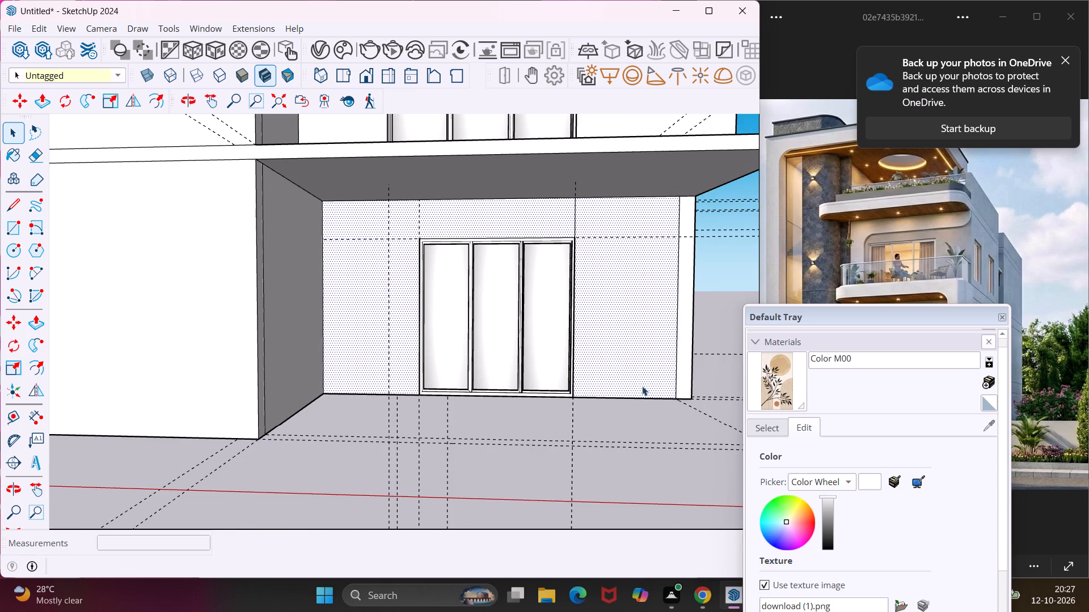
middle_click_drag(642, 386, 286, 252)
scroll(301, 261, "down", 4)
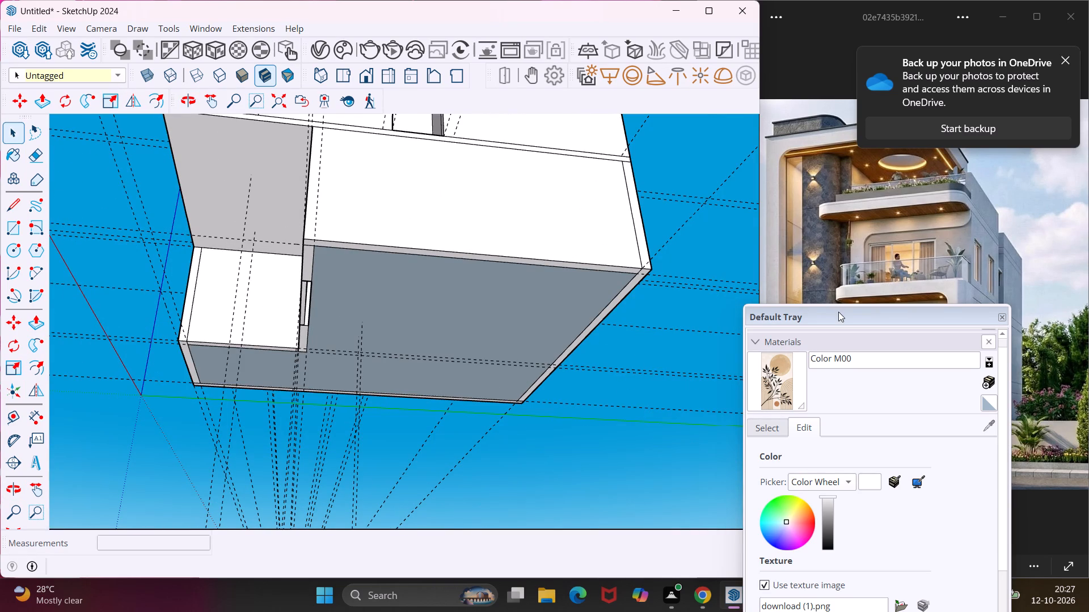
left_click_drag(838, 314, 906, 472)
Draw a rectangle about 3' 3 1/8" by 4' across the back wall of the upper-floor side recess.
middle_click_drag(658, 283, 638, 280)
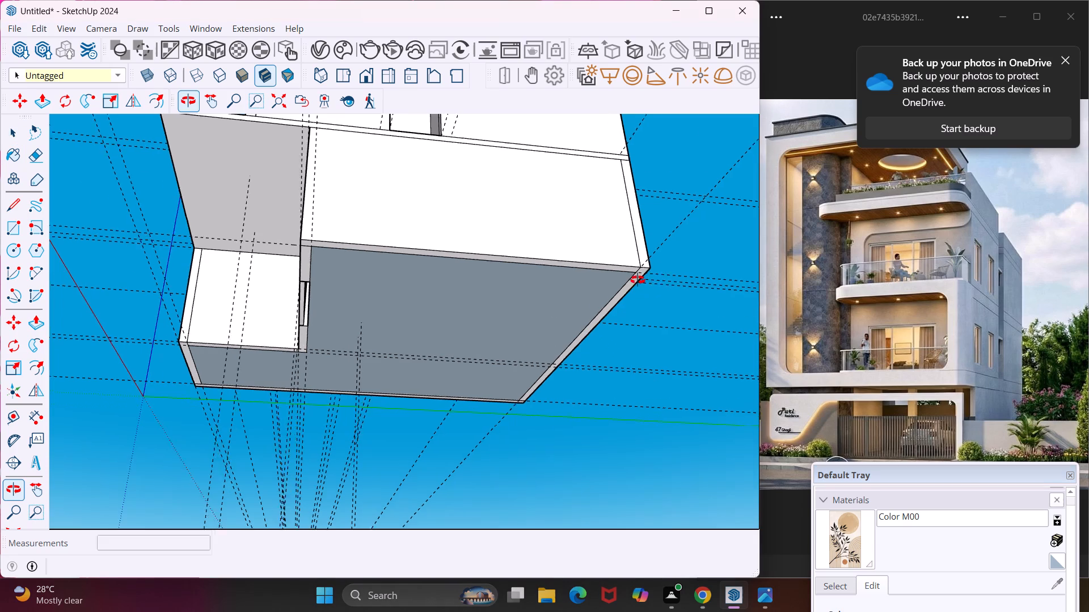
middle_click_drag(638, 280, 347, 370)
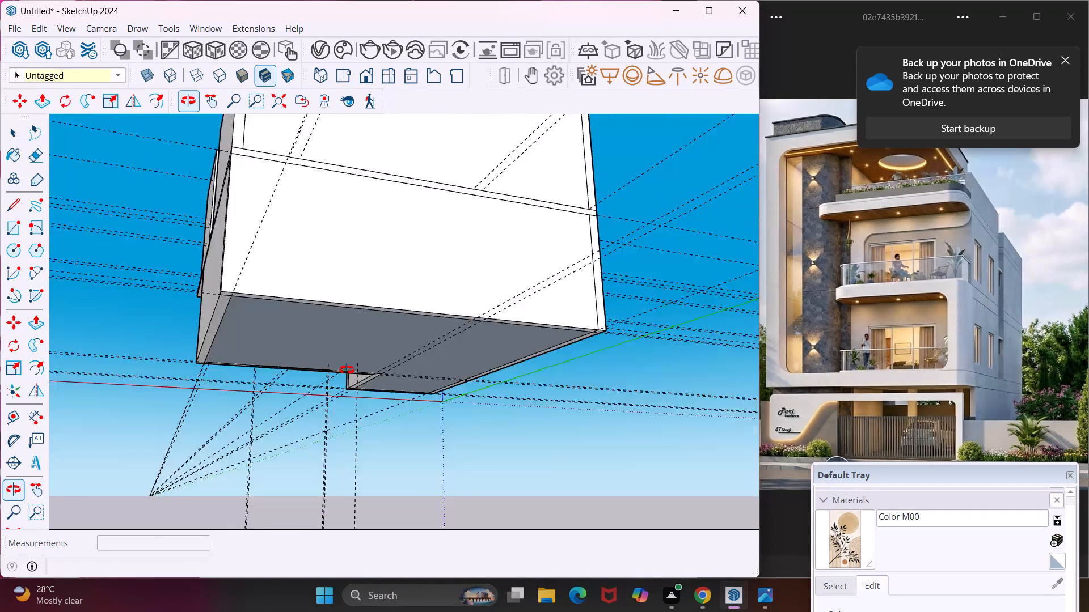
middle_click_drag(347, 370, 697, 508)
scroll(474, 248, "up", 3)
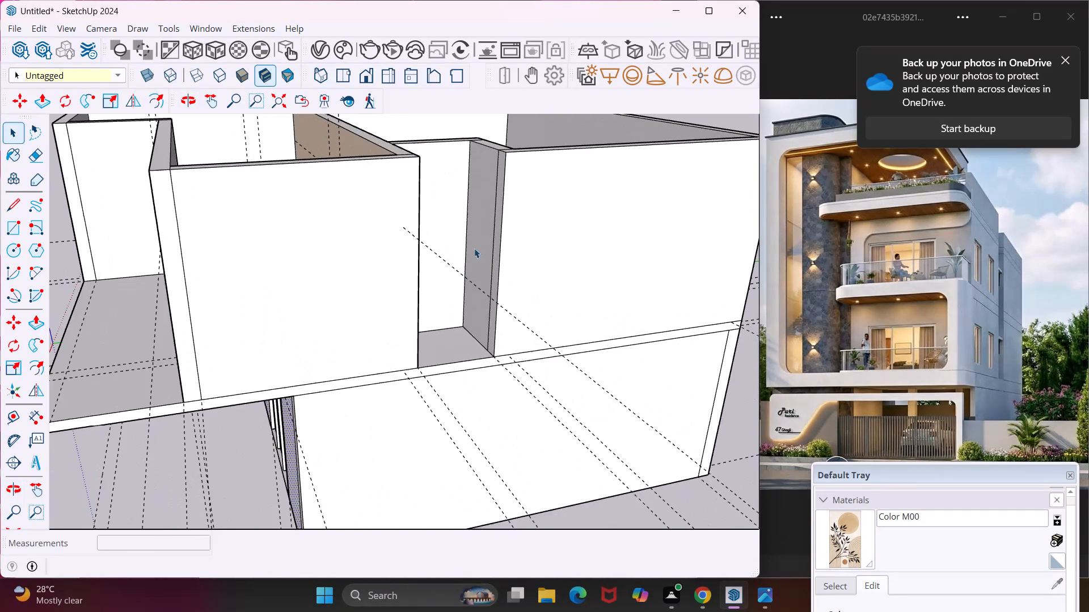
middle_click_drag(474, 248, 361, 256)
scroll(361, 256, "up", 1)
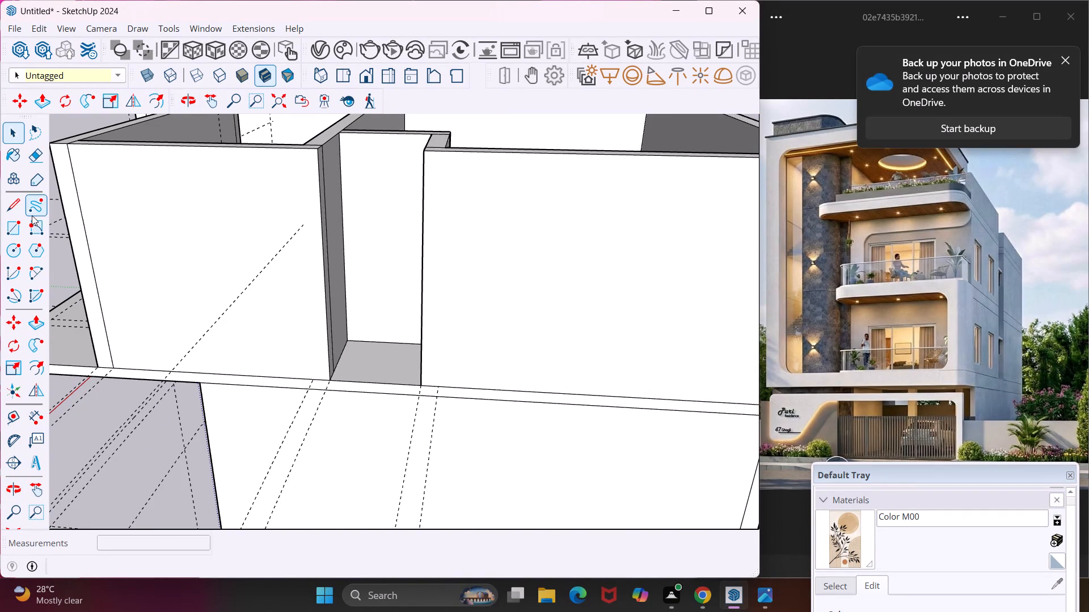
left_click(14, 224)
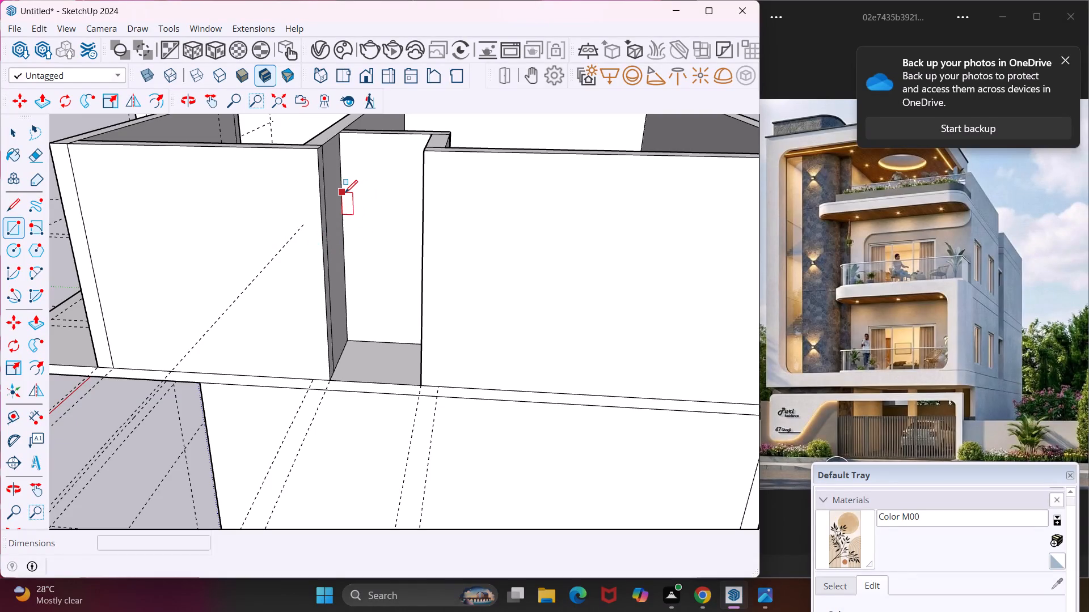
left_click(344, 192)
middle_click_drag(403, 228, 476, 245)
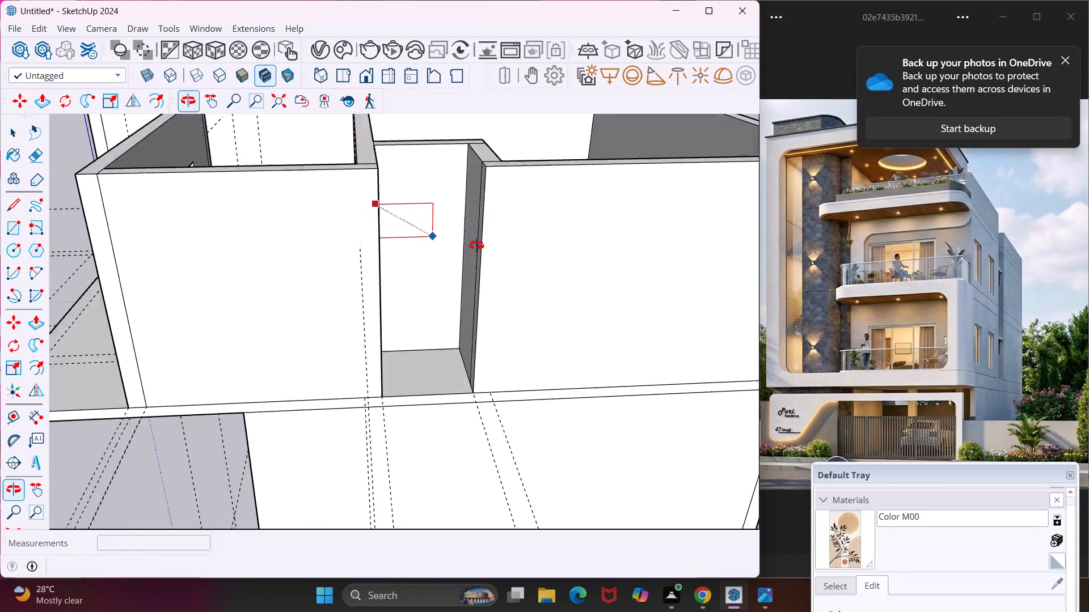
middle_click_drag(476, 245, 488, 248)
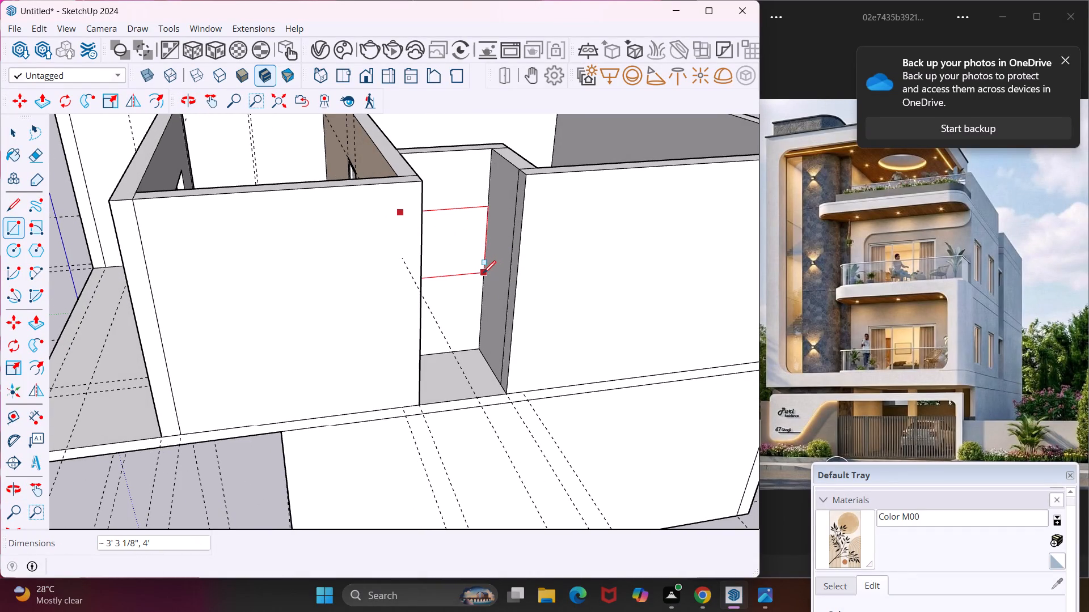
left_click(483, 272)
key("Escape")
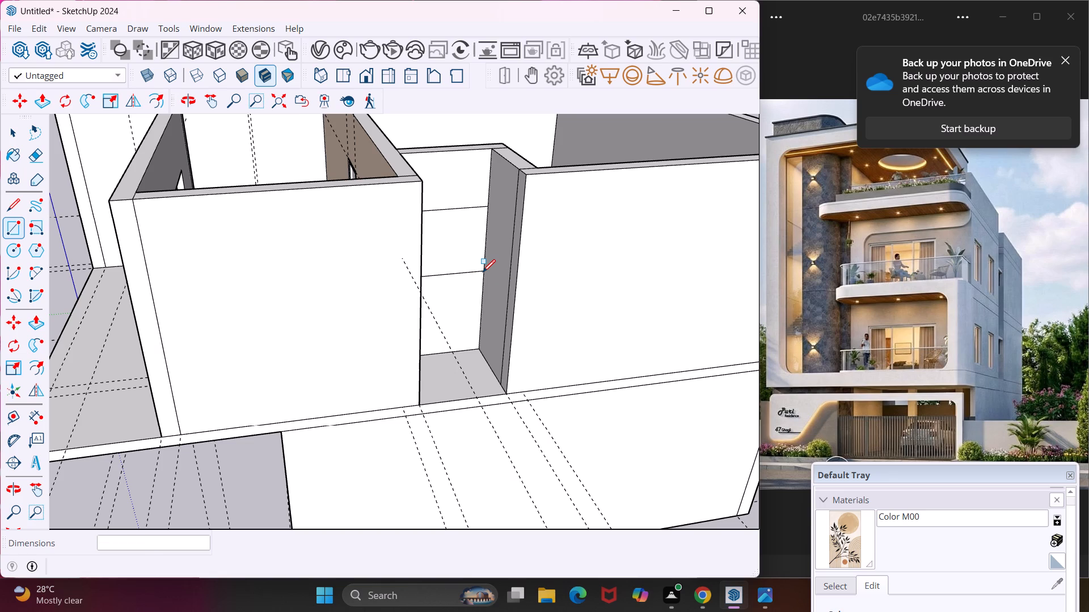
Push the rectangle on the upper-floor recess wall in by 9" to cut a window opening through the wall.
key("space")
left_click(459, 264)
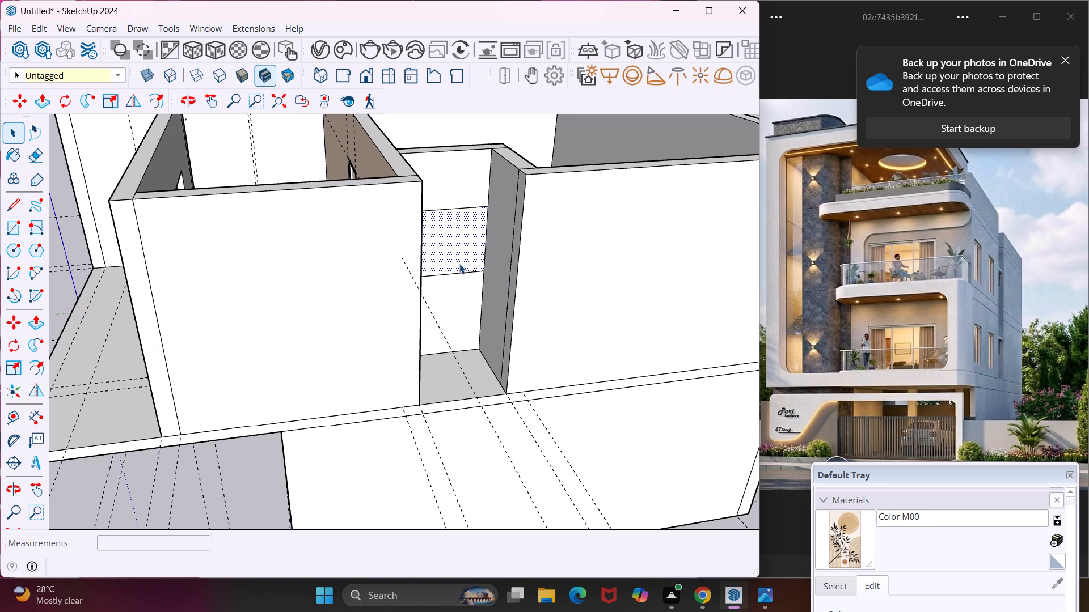
key("p")
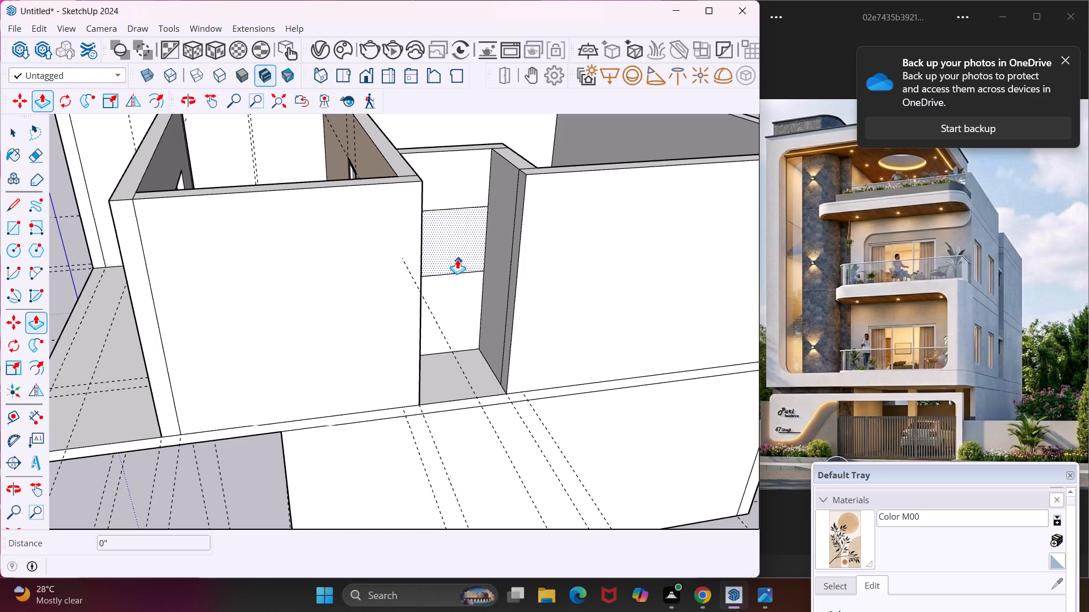
left_click(452, 253)
middle_click_drag(436, 150, 443, 189)
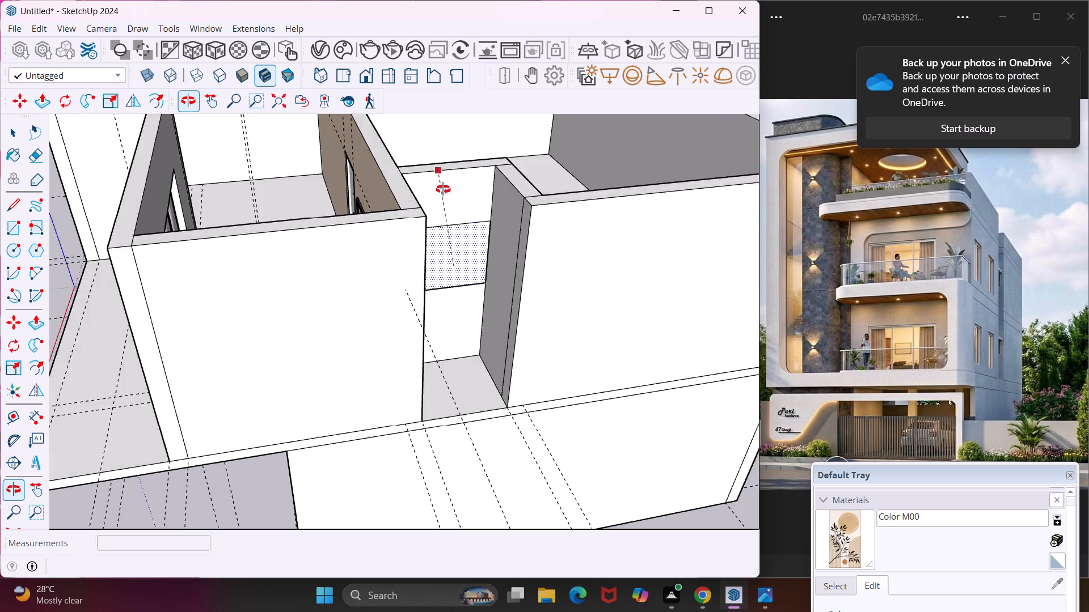
middle_click_drag(443, 189, 478, 276)
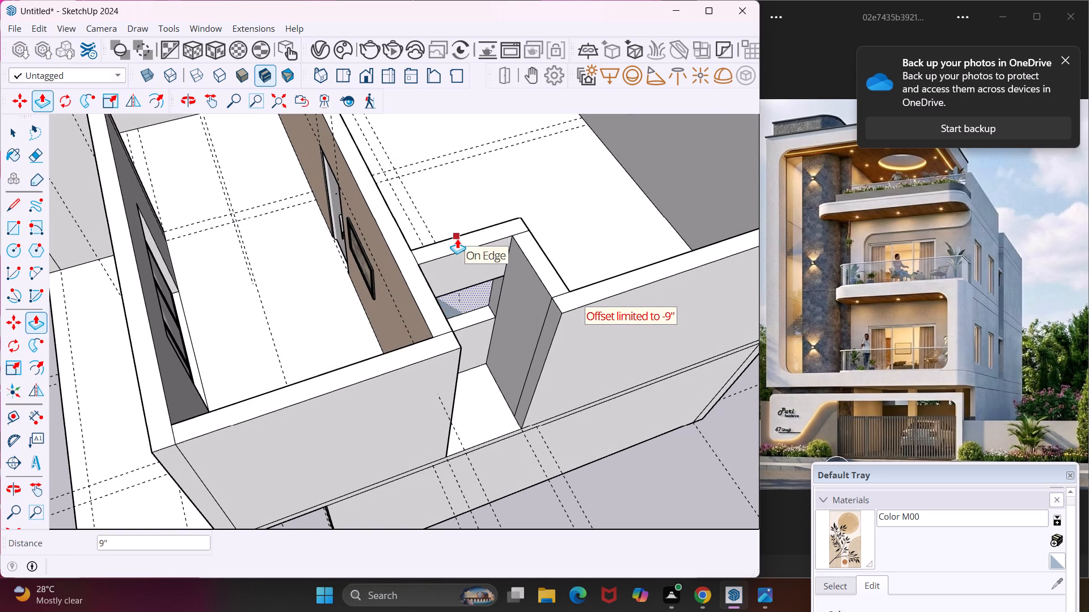
left_click(457, 239)
middle_click_drag(482, 302, 436, 221)
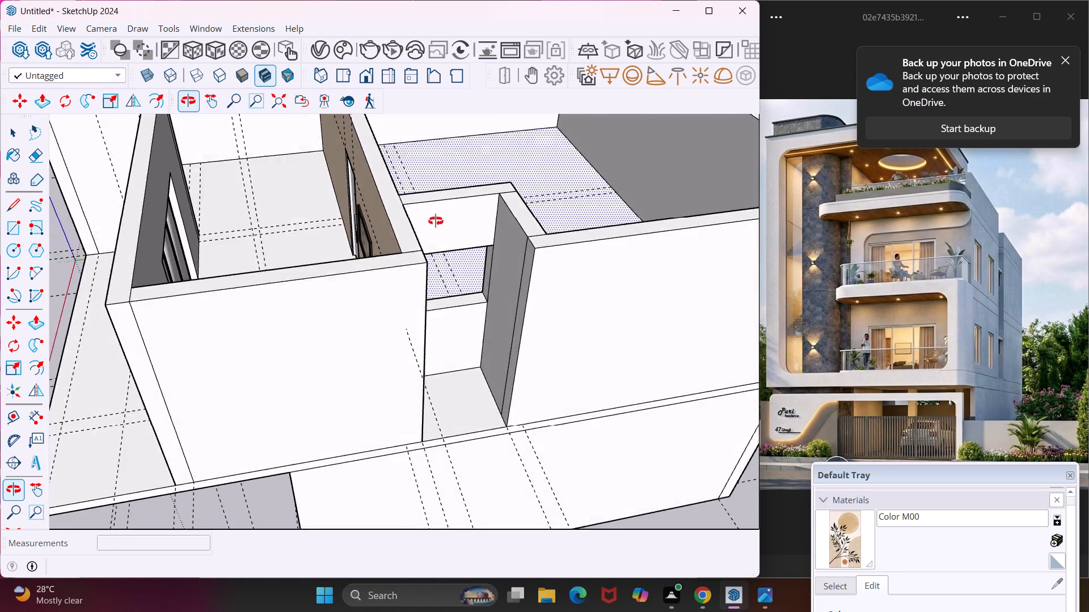
middle_click_drag(436, 221, 399, 165)
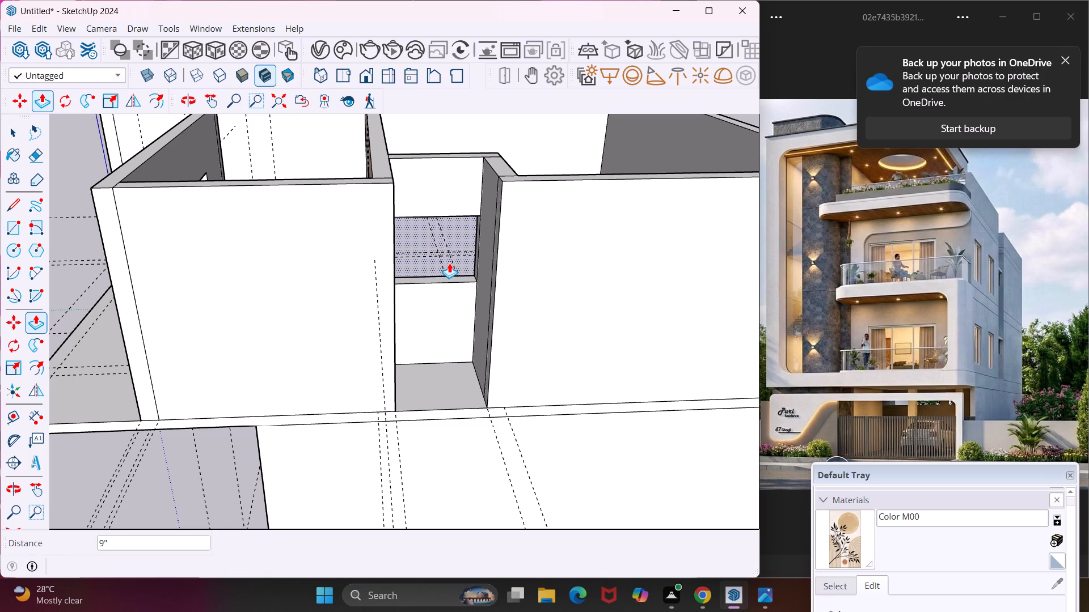
key("Escape")
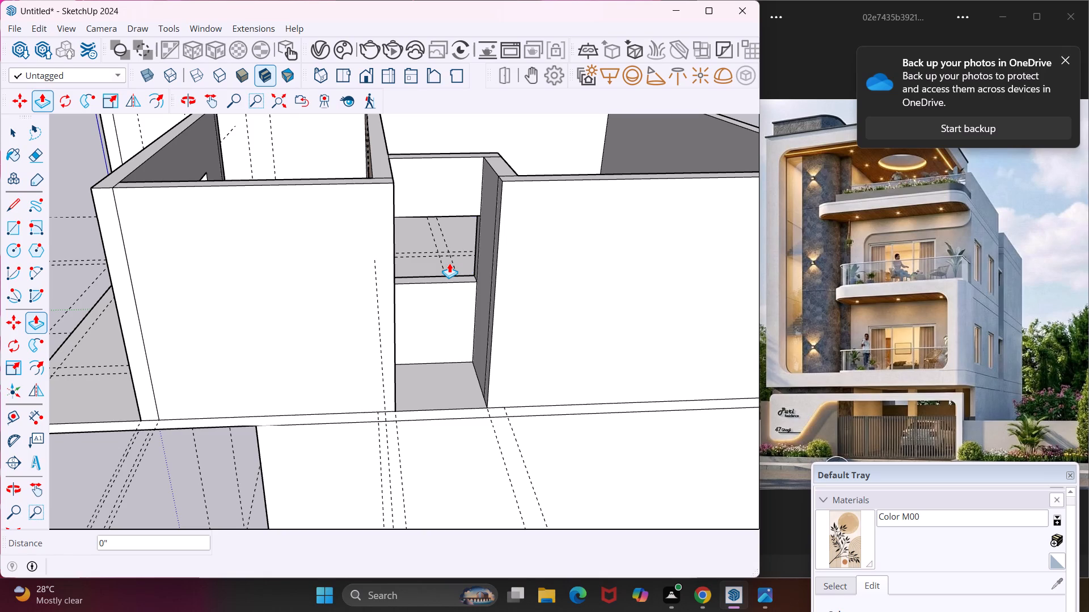
key("space")
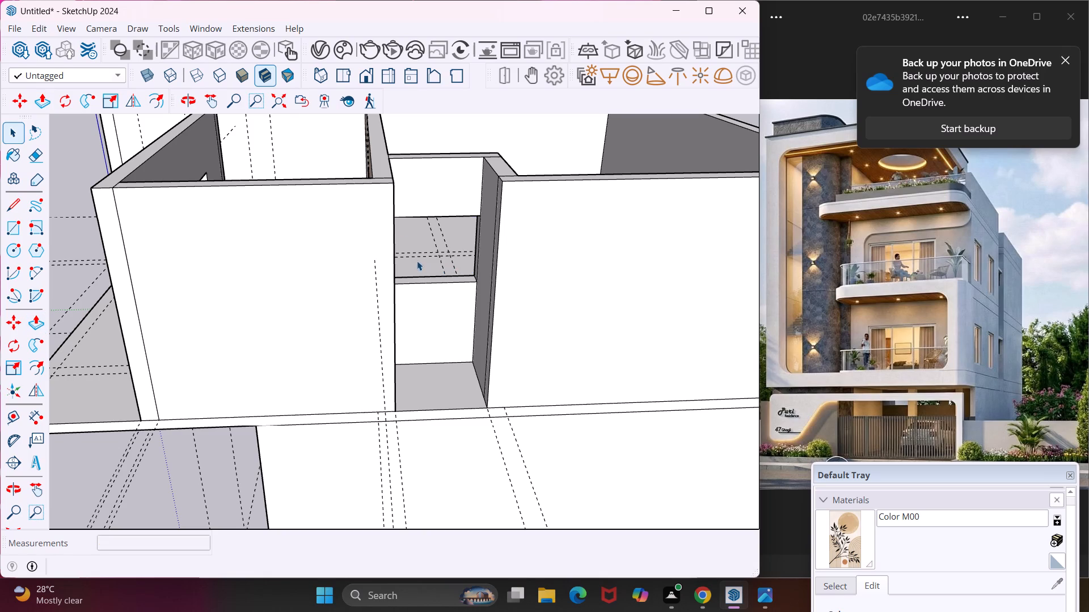
Insert the downloaded Window 46-06 from the Chaos Cosmos library and place one on the ground outside the side wall.
left_click(340, 46)
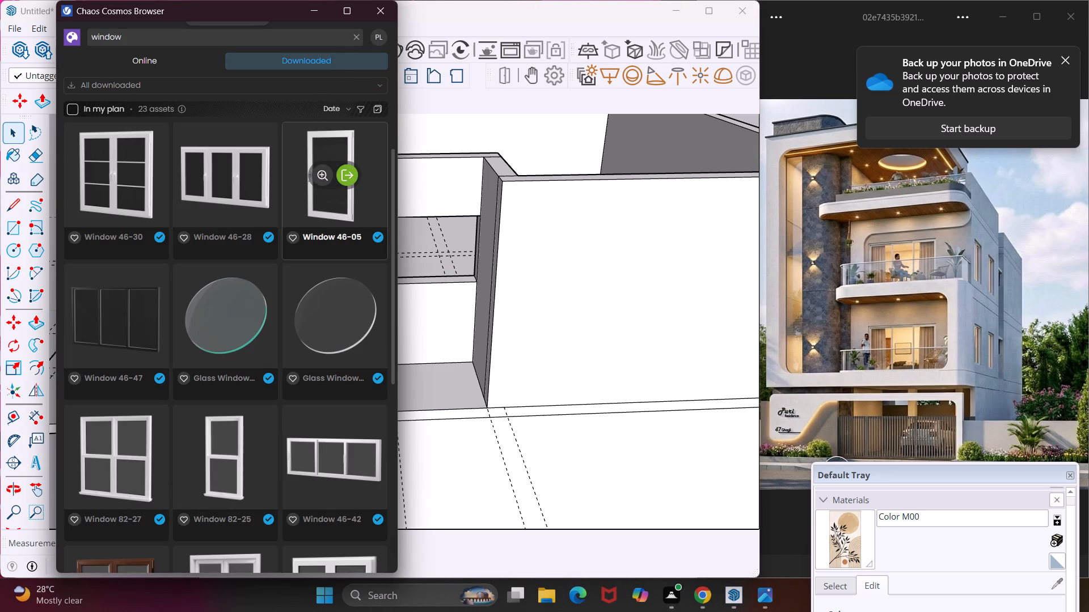
scroll(209, 448, "down", 1)
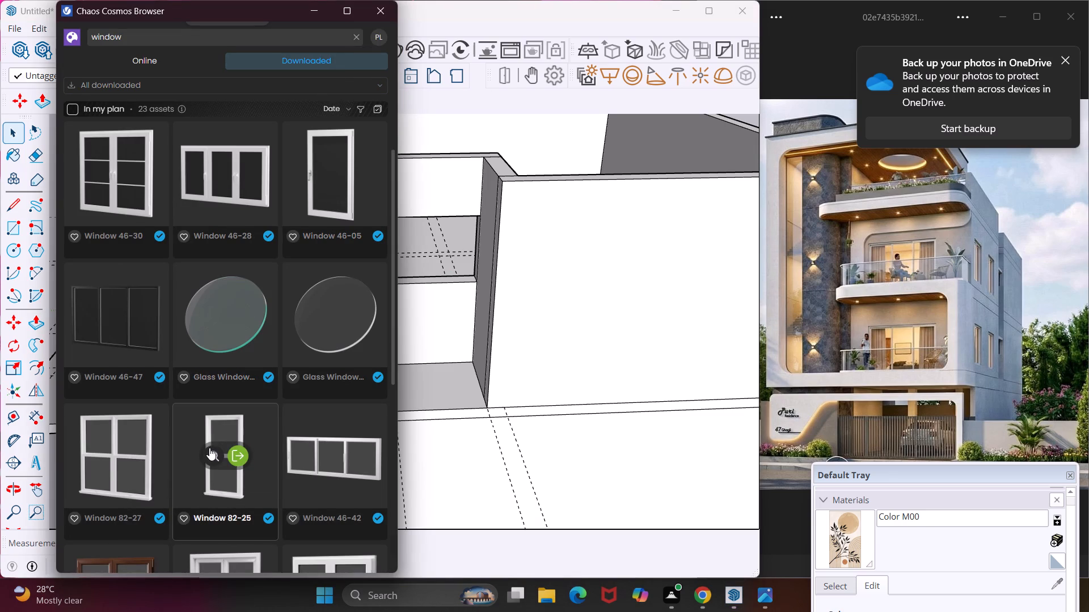
scroll(209, 450, "down", 2)
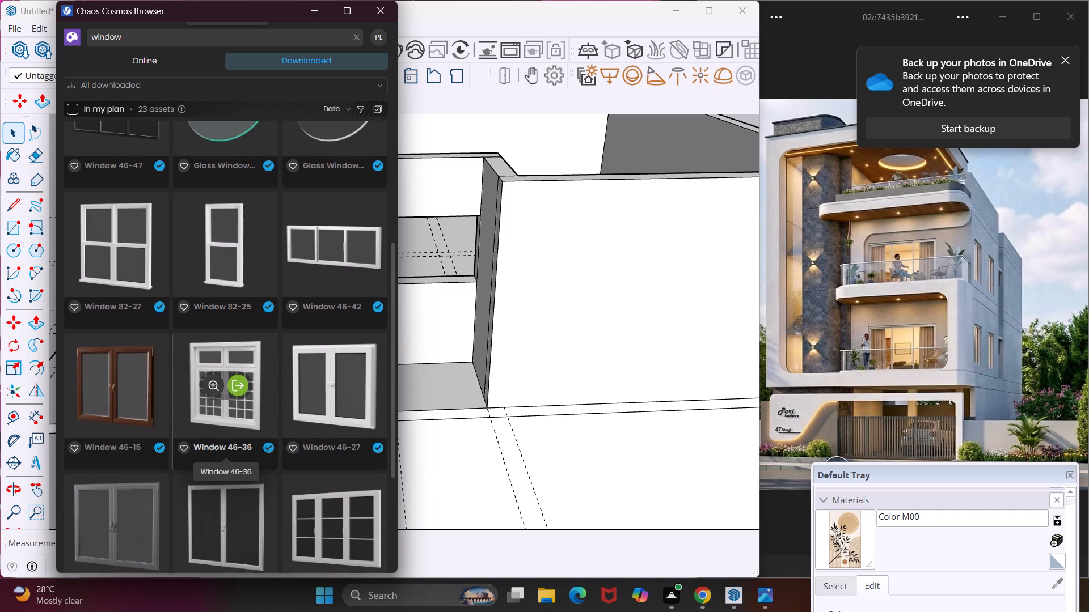
scroll(237, 516, "down", 1)
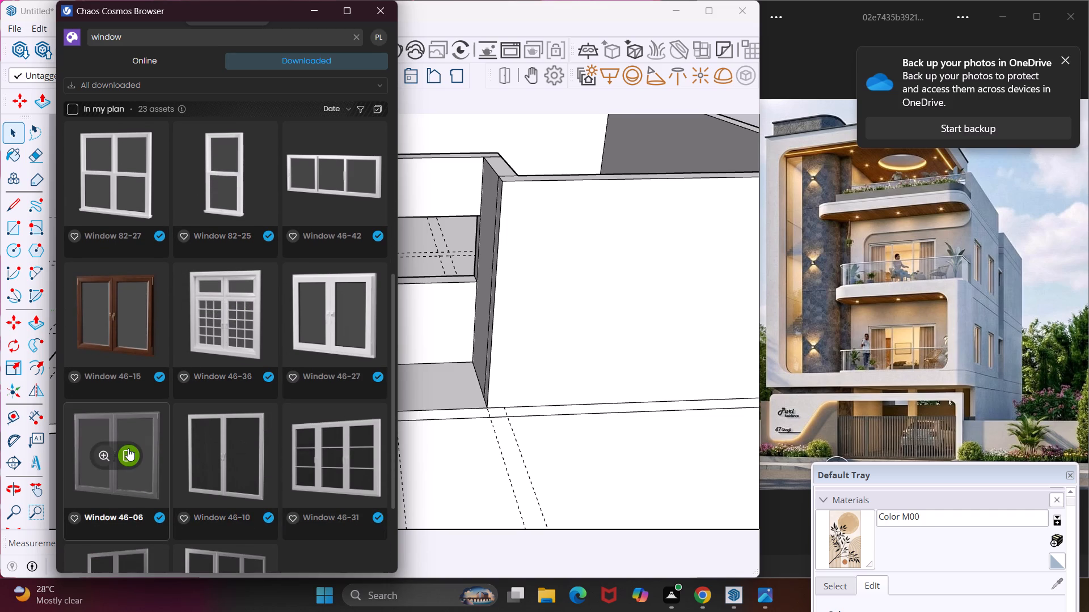
left_click(128, 448)
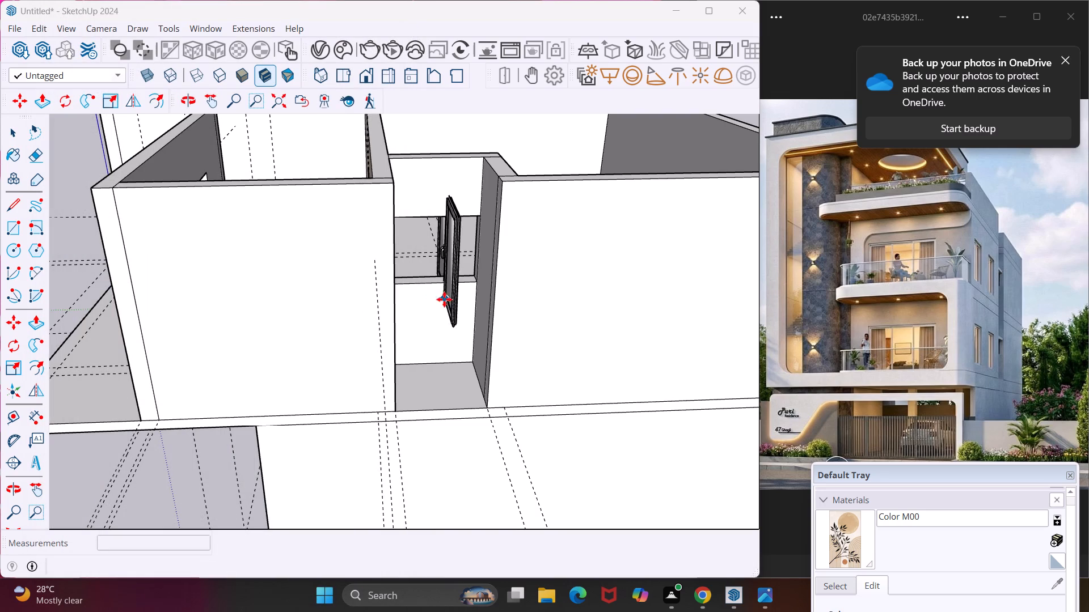
middle_click_drag(442, 382, 474, 241)
scroll(474, 240, "down", 9)
middle_click_drag(533, 369, 594, 427)
scroll(542, 382, "down", 1)
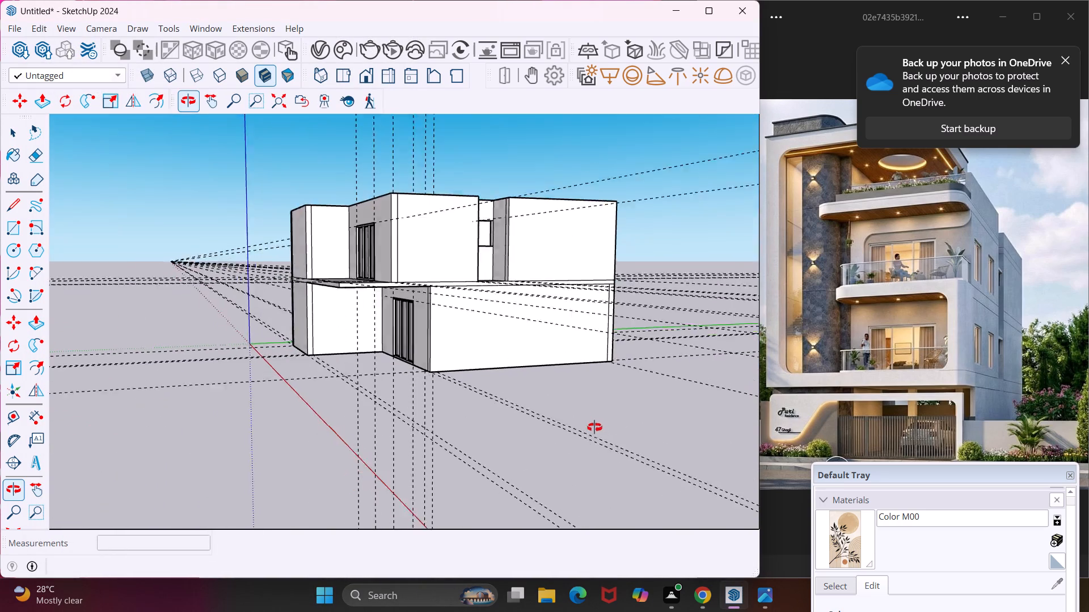
middle_click_drag(594, 427, 605, 435)
left_click(565, 413)
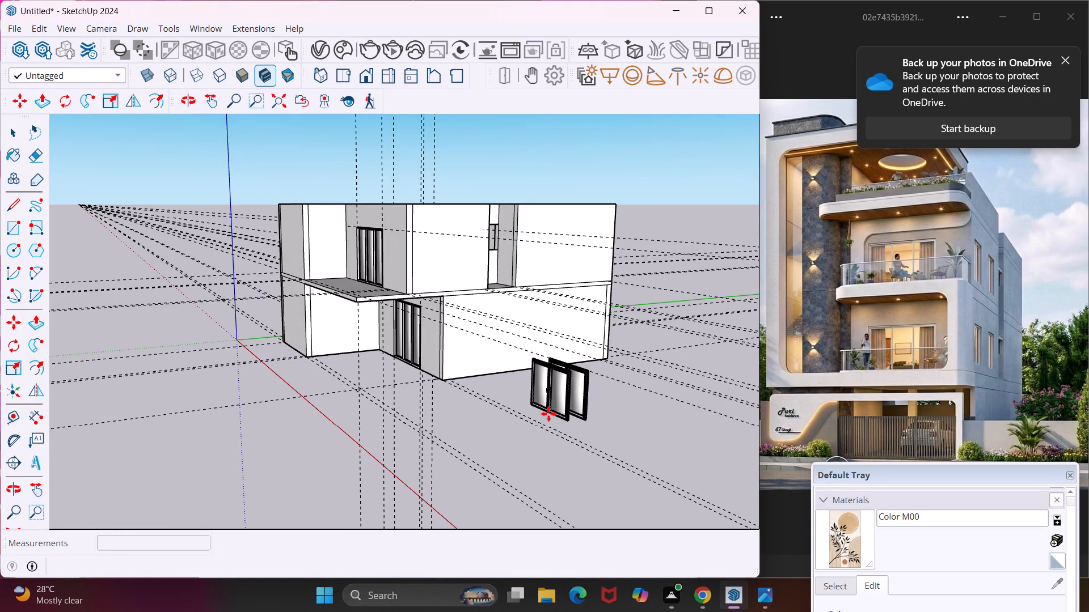
key("Escape")
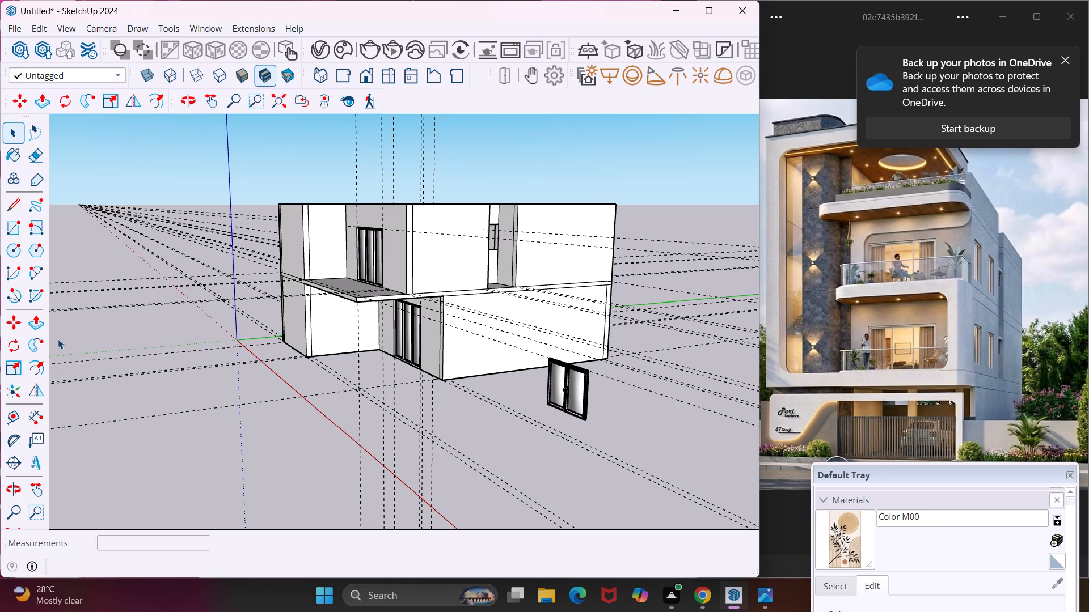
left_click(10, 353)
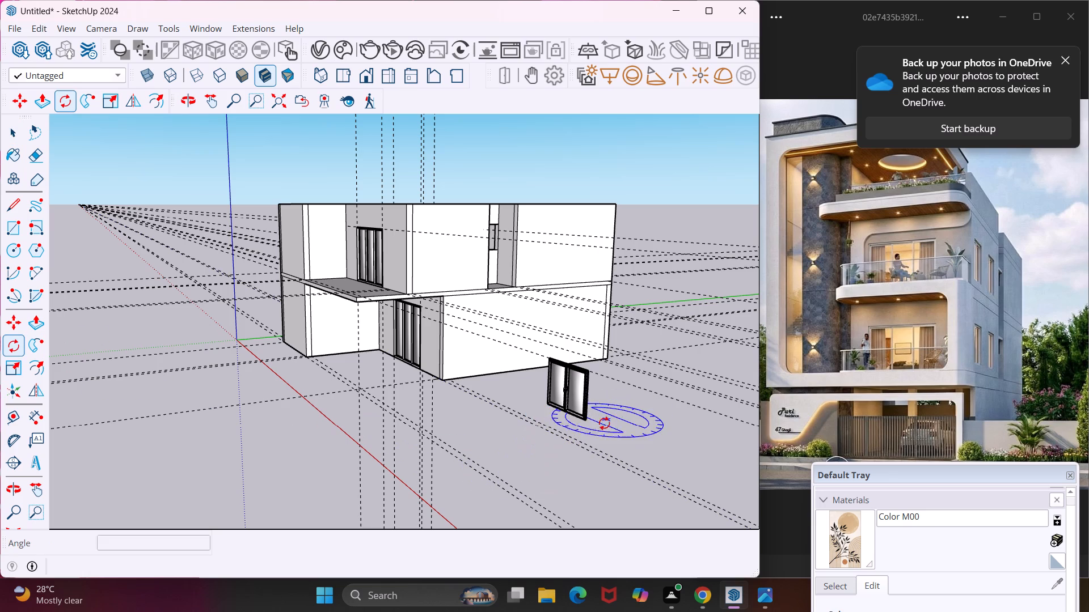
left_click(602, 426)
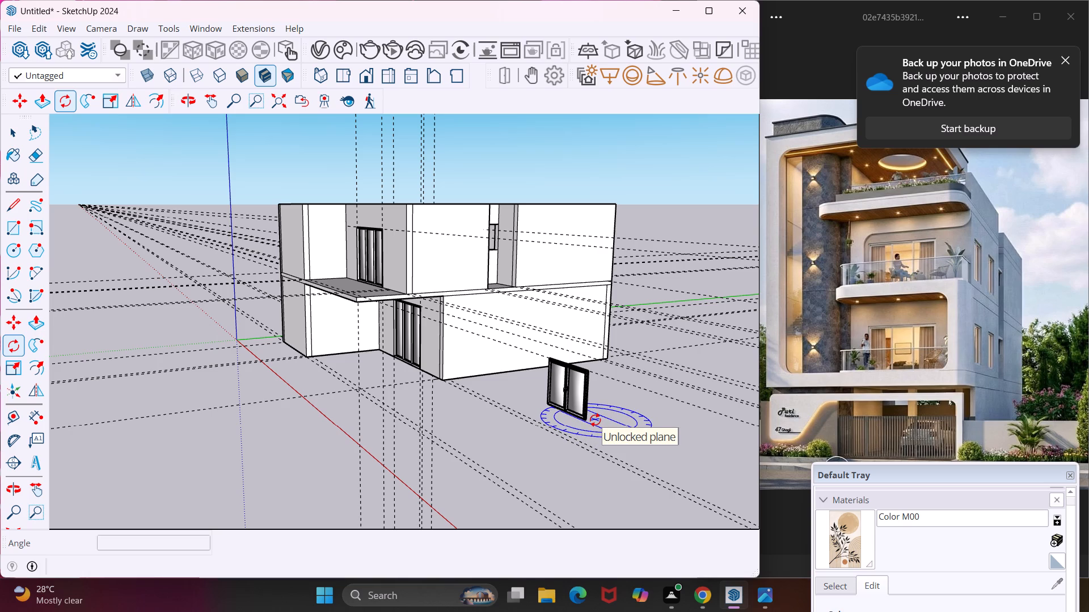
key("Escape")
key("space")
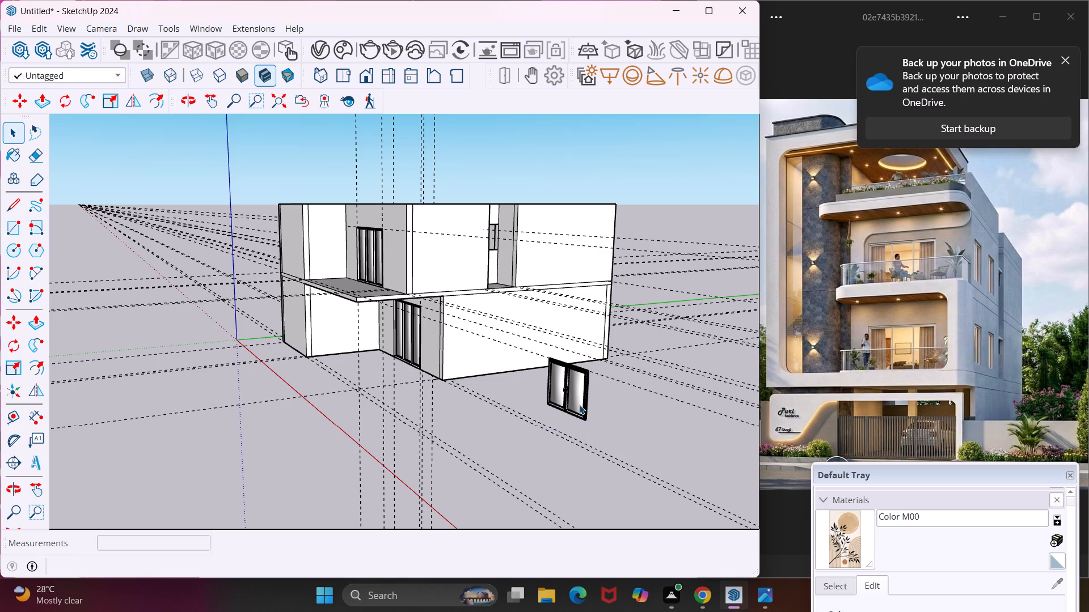
Rotate the placed two-panel window 90 degrees on the ground plane so it runs parallel to the side recess opening.
left_click(579, 405)
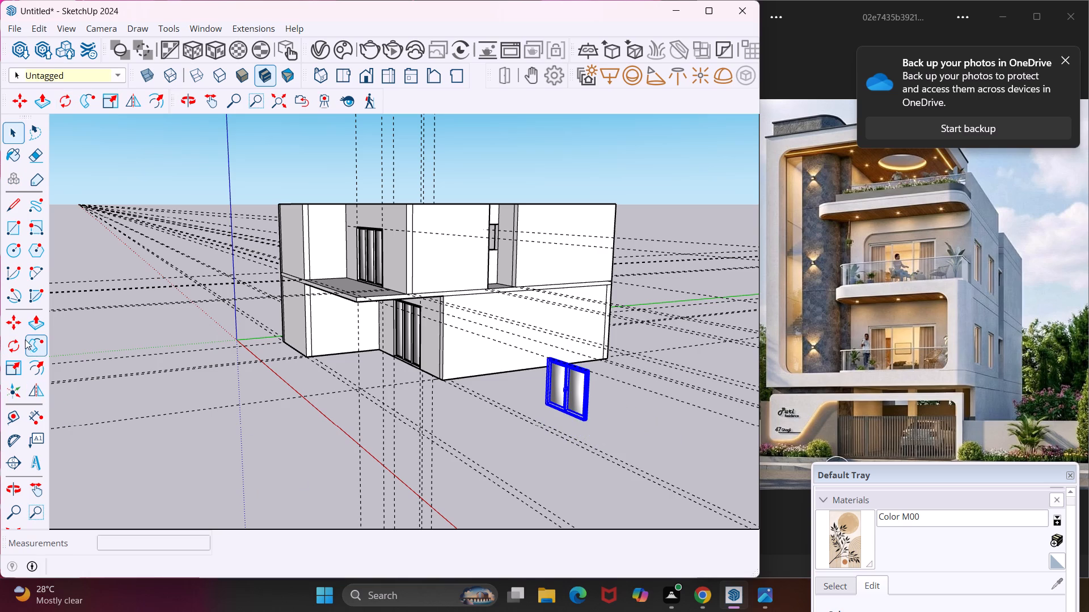
left_click(22, 337)
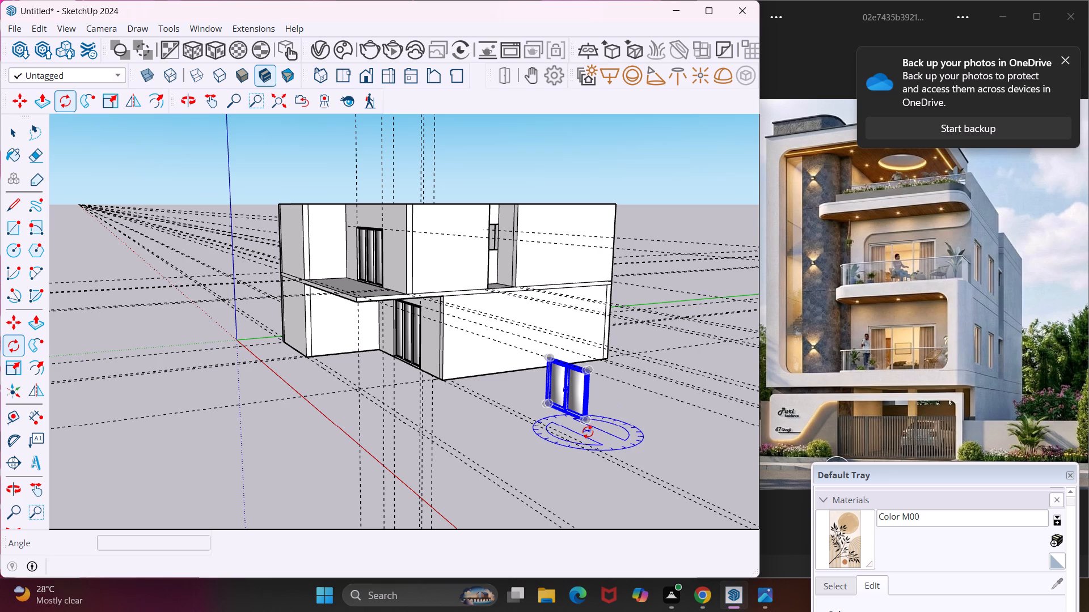
left_click(588, 432)
left_click(625, 457)
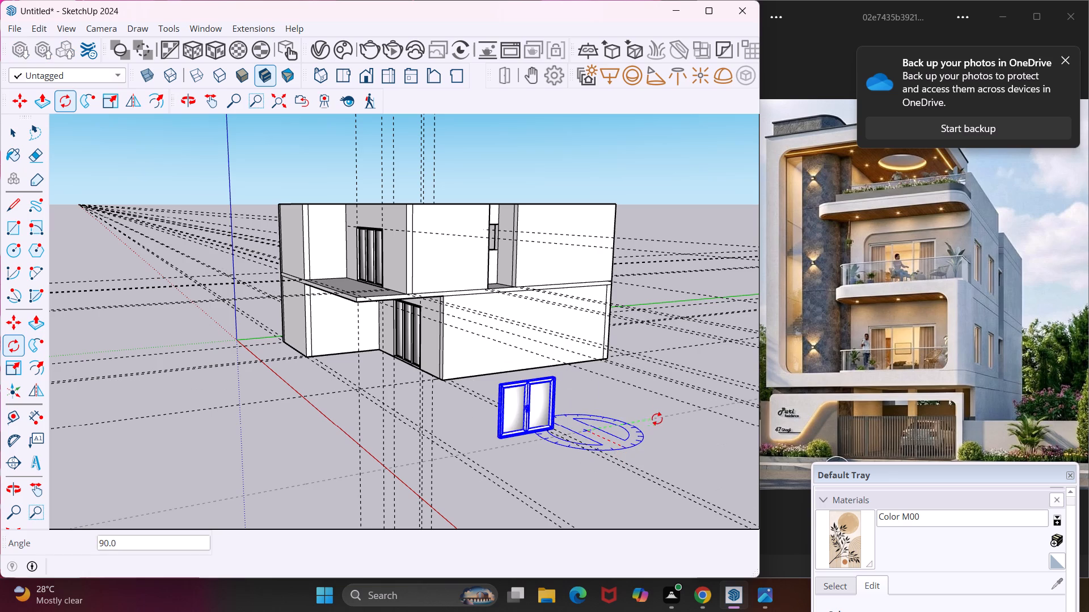
type("90")
key("Return")
Move the two-panel window by its bottom corner to the lower corner of the upper-floor side recess's window opening.
key("m")
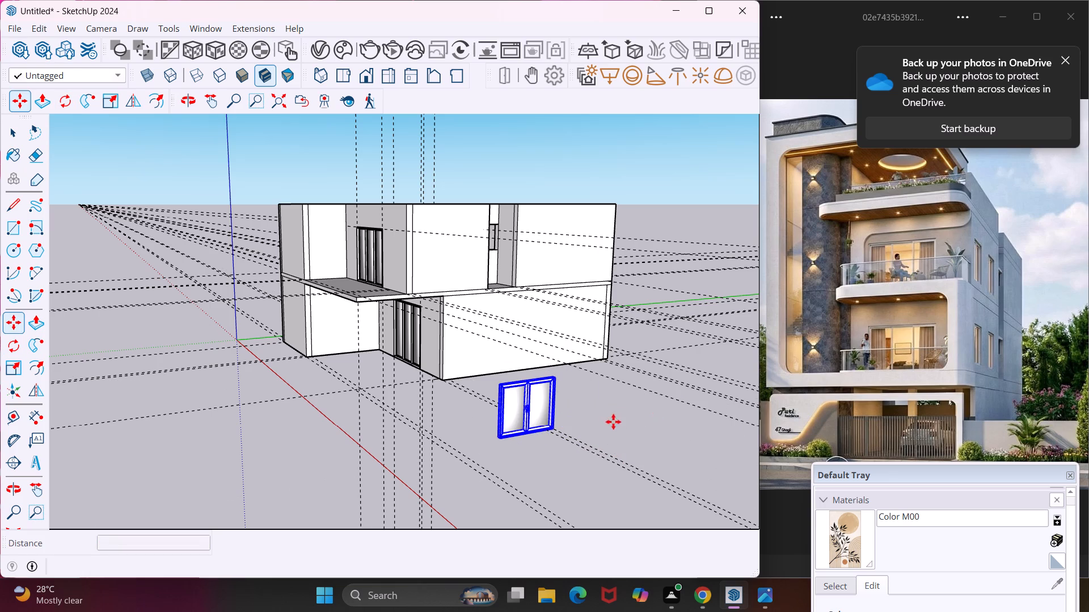
scroll(551, 428, "up", 16)
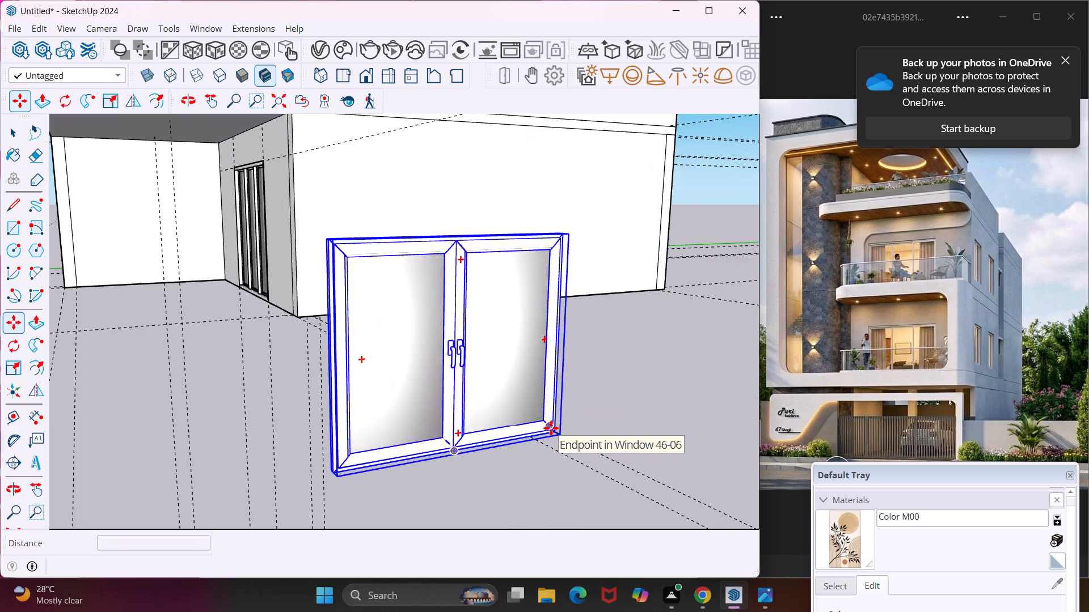
scroll(551, 428, "up", 3)
left_click(568, 441)
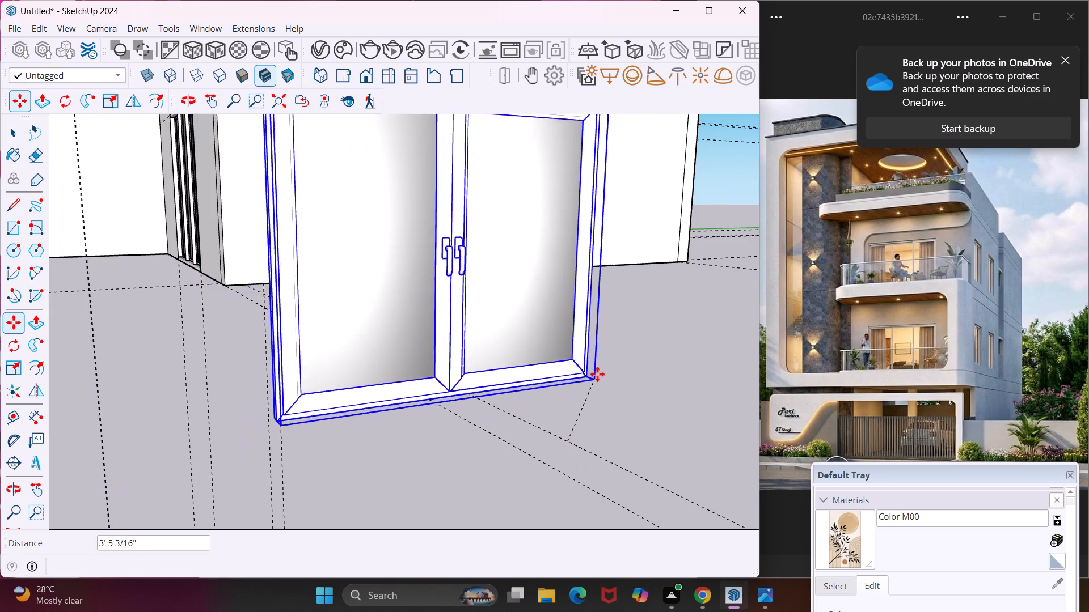
scroll(597, 374, "down", 6)
scroll(646, 333, "down", 1)
middle_click_drag(646, 333, 482, 395)
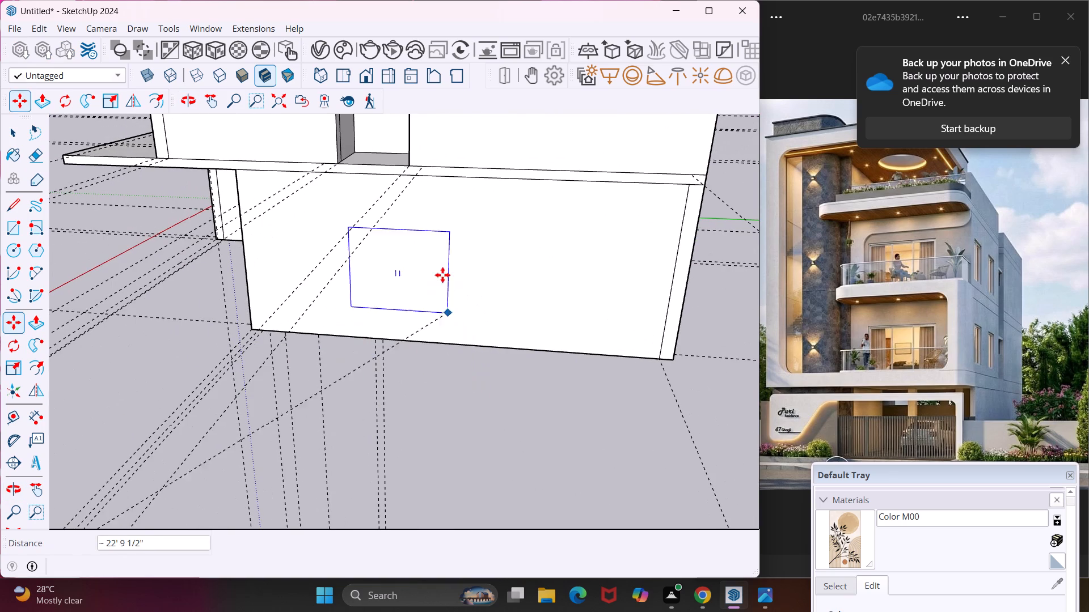
scroll(408, 160, "up", 11)
middle_click_drag(408, 160, 403, 166)
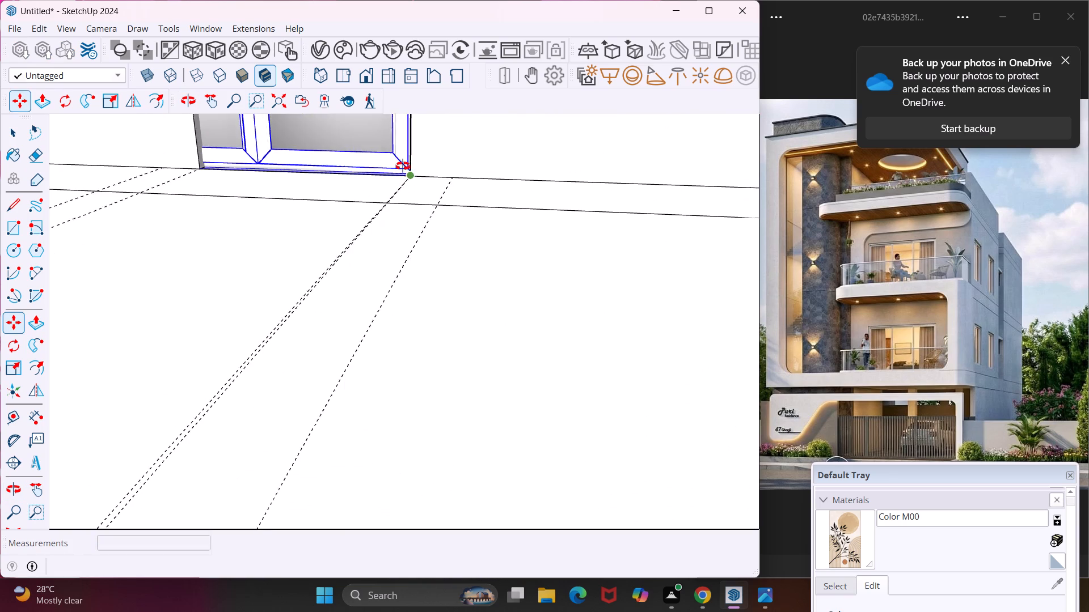
middle_click_drag(403, 166, 262, 262)
scroll(262, 262, "down", 10)
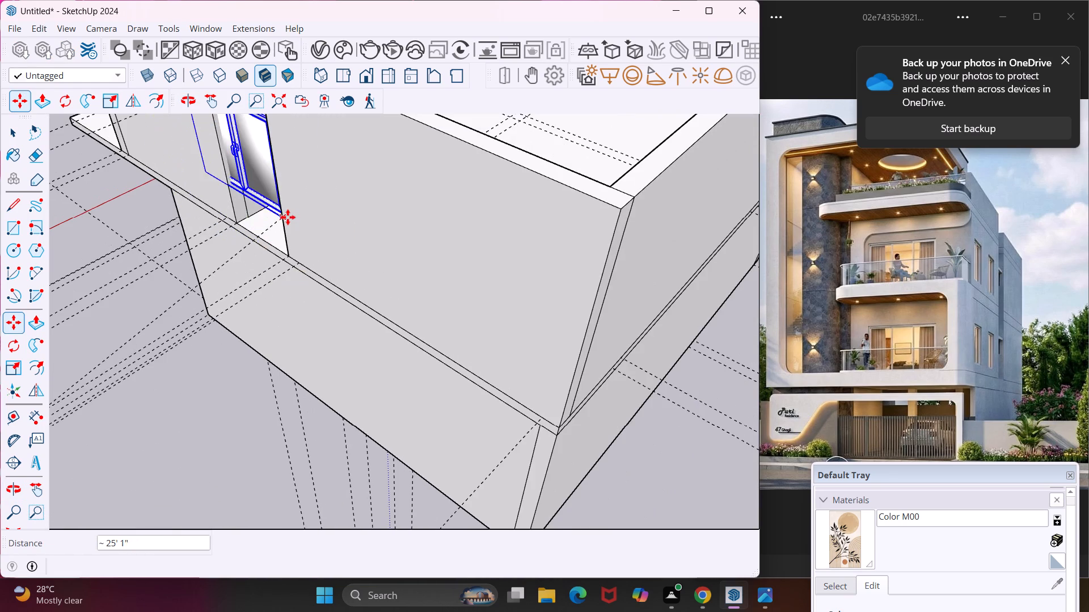
middle_click_drag(288, 217, 570, 218)
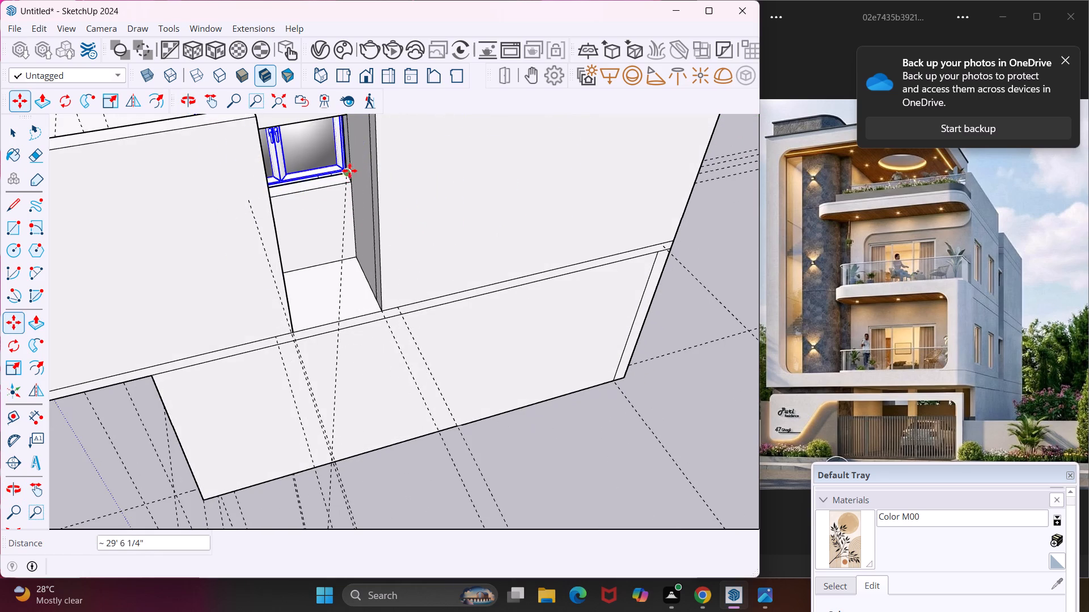
scroll(347, 174, "up", 15)
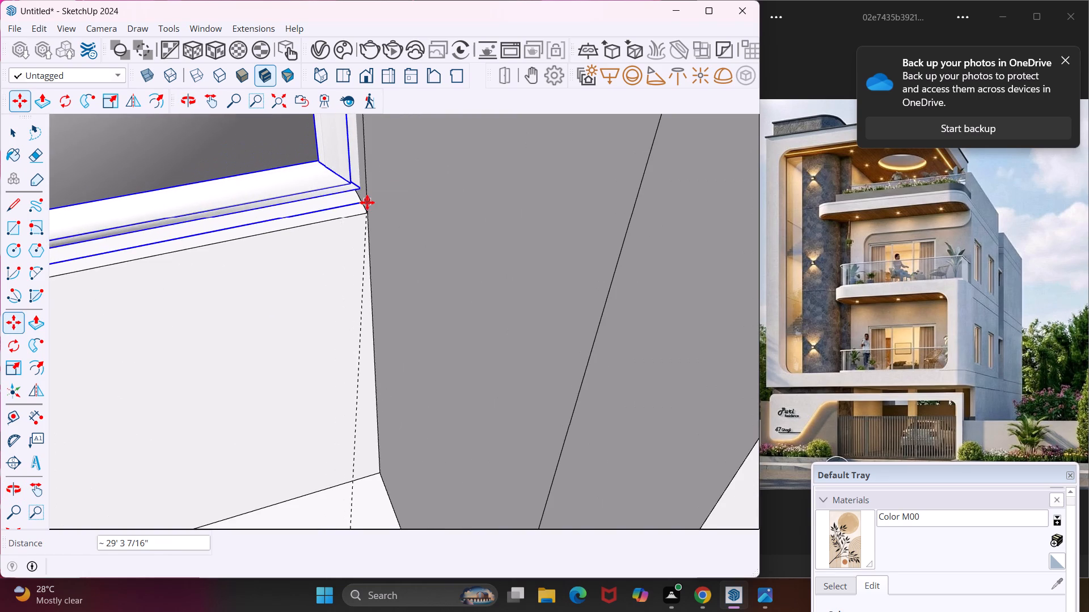
left_click(366, 210)
Scale the recess window's width along the red axis to about 0.69 so it fits between the opening's sides.
scroll(352, 198, "down", 10)
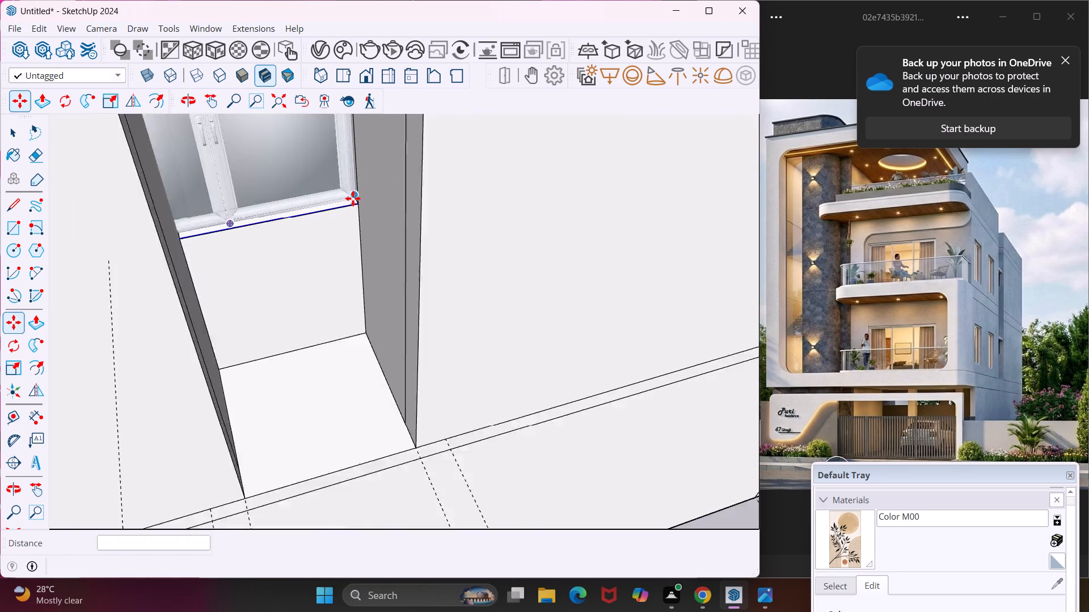
scroll(353, 198, "down", 9)
middle_click_drag(290, 192, 534, 220)
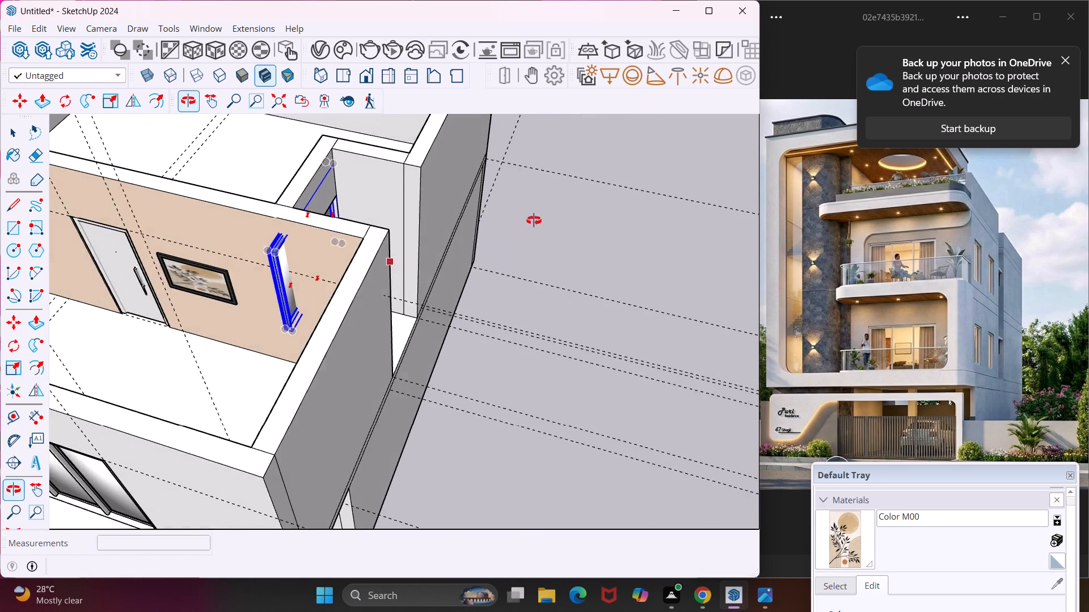
middle_click_drag(534, 220, 534, 220)
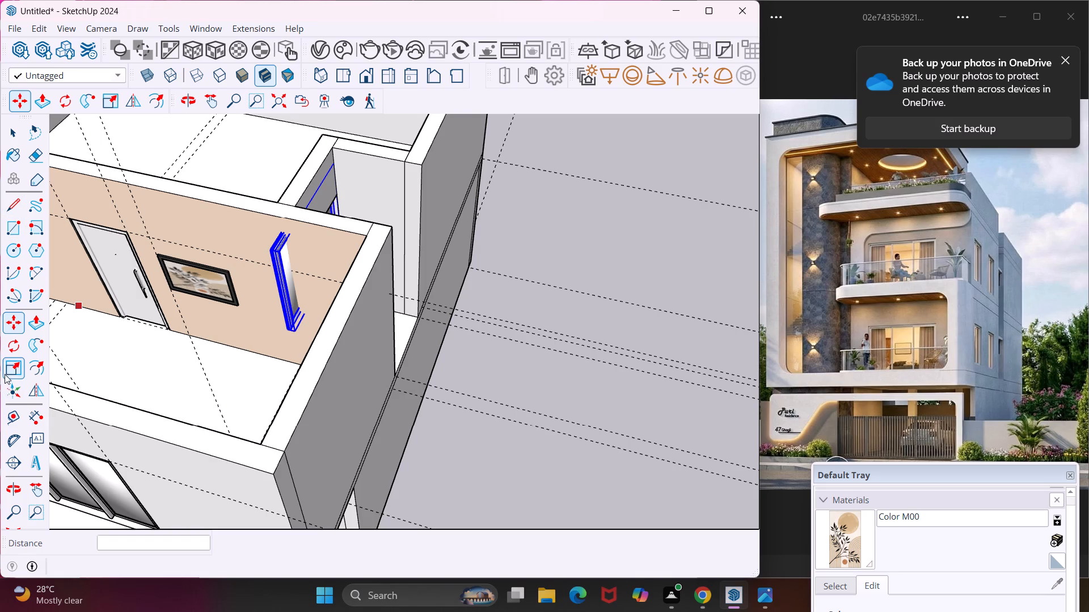
left_click(5, 368)
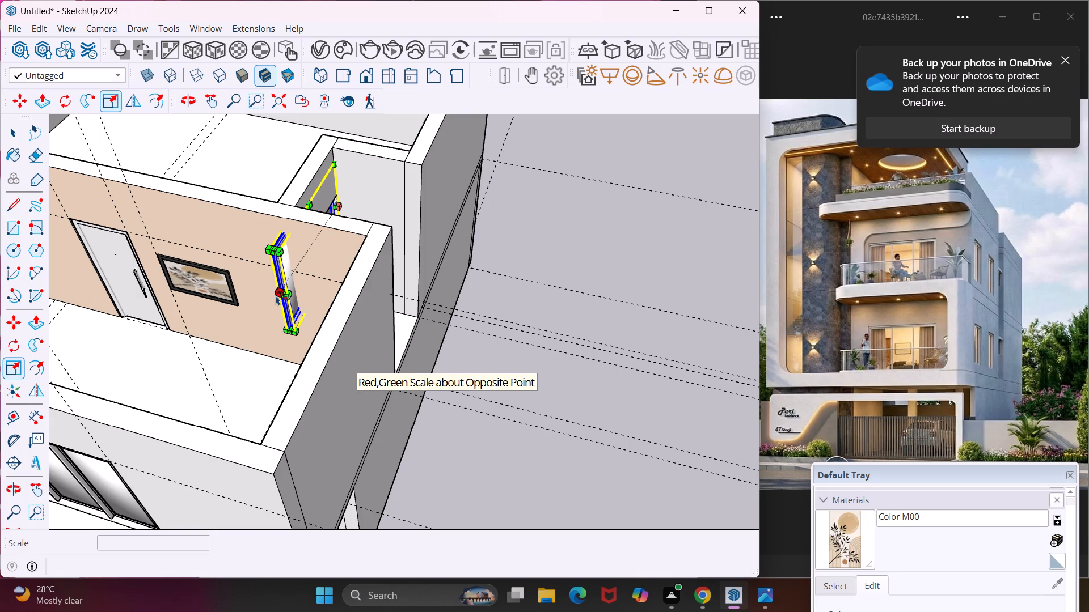
scroll(277, 295, "up", 8)
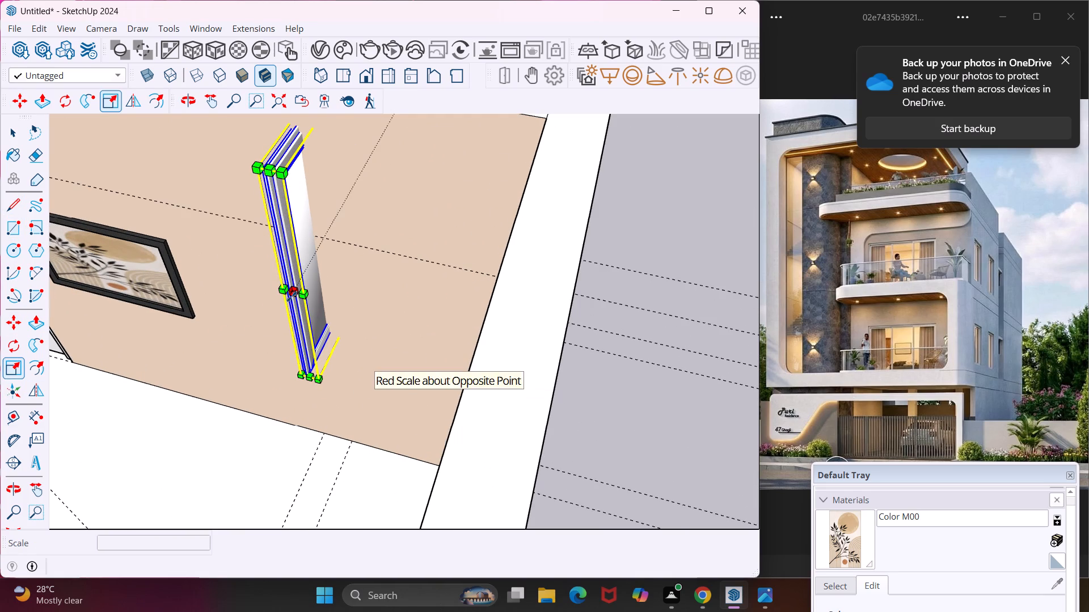
left_click(292, 296)
middle_click_drag(333, 226, 62, 286)
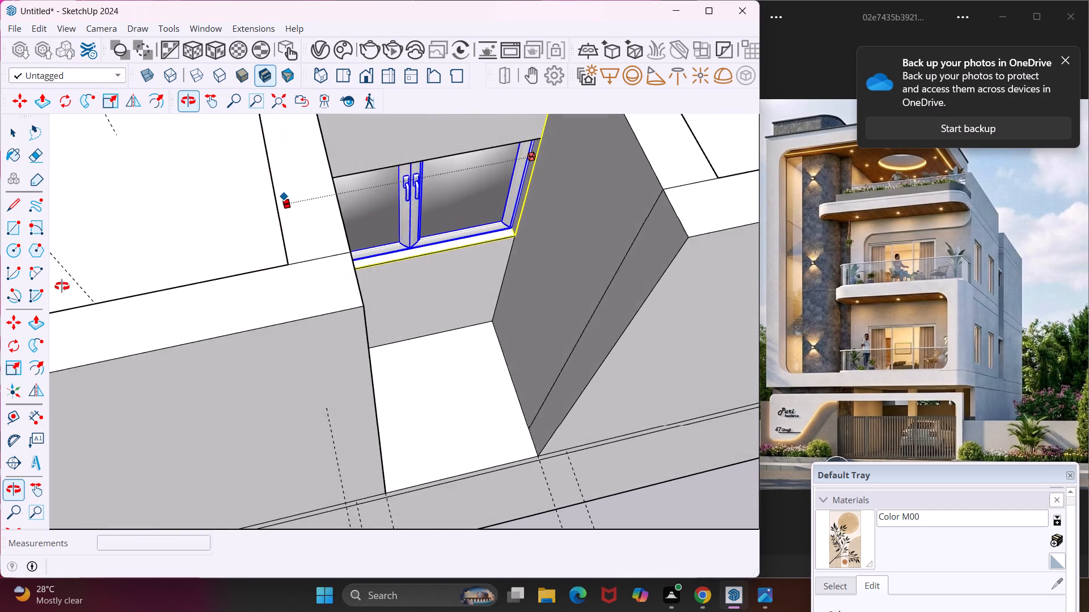
middle_click_drag(62, 286, 61, 287)
middle_click_drag(407, 258, 293, 233)
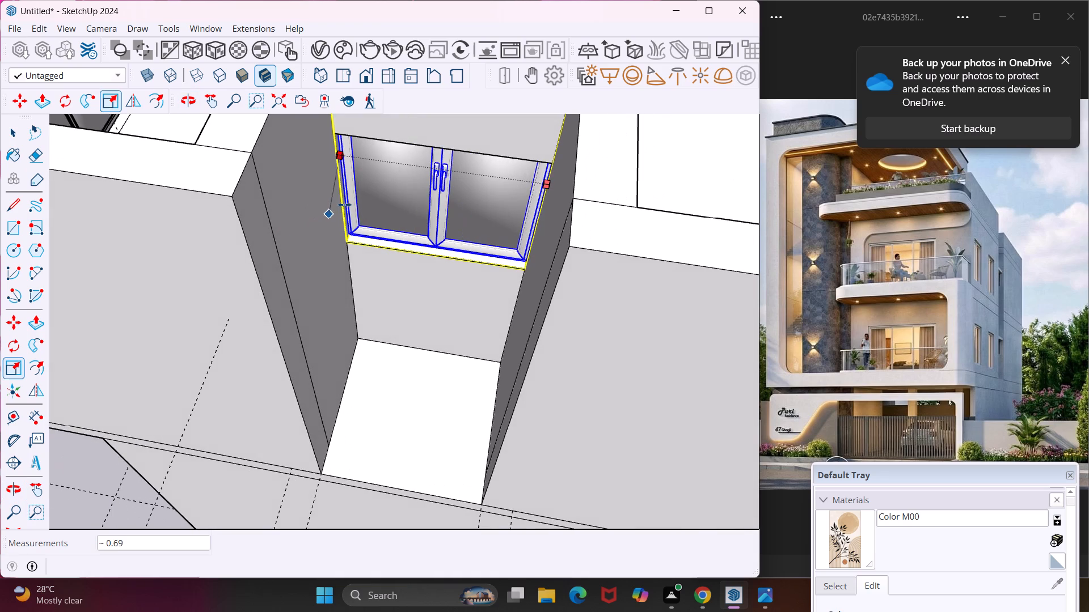
left_click(344, 205)
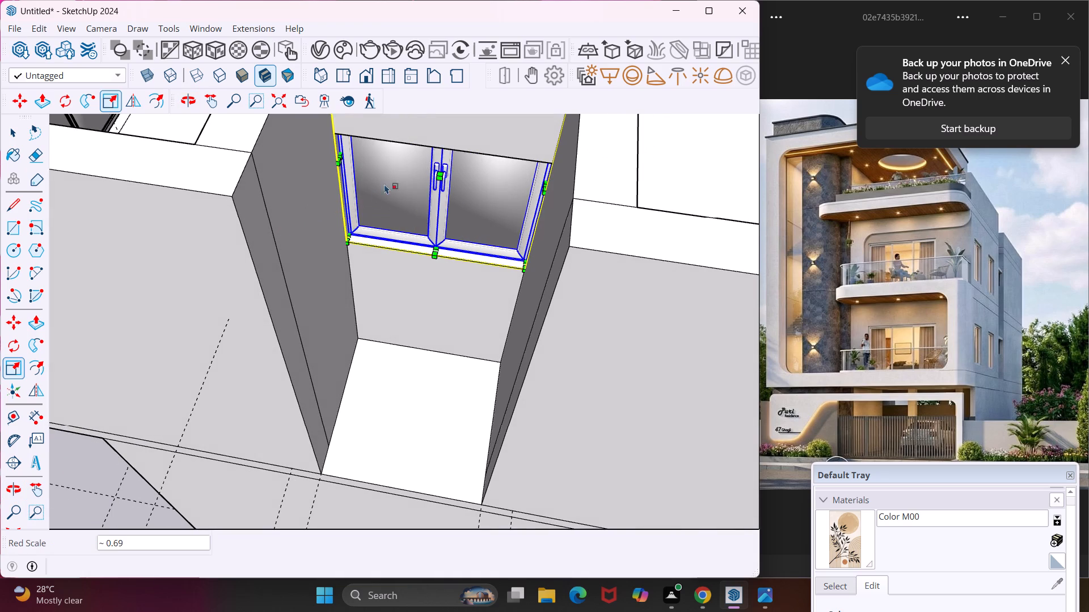
Scale the recess window from its top edge in green and blue to about 1.04, 0.65 to match the opening's height.
middle_click_drag(410, 167, 520, 290)
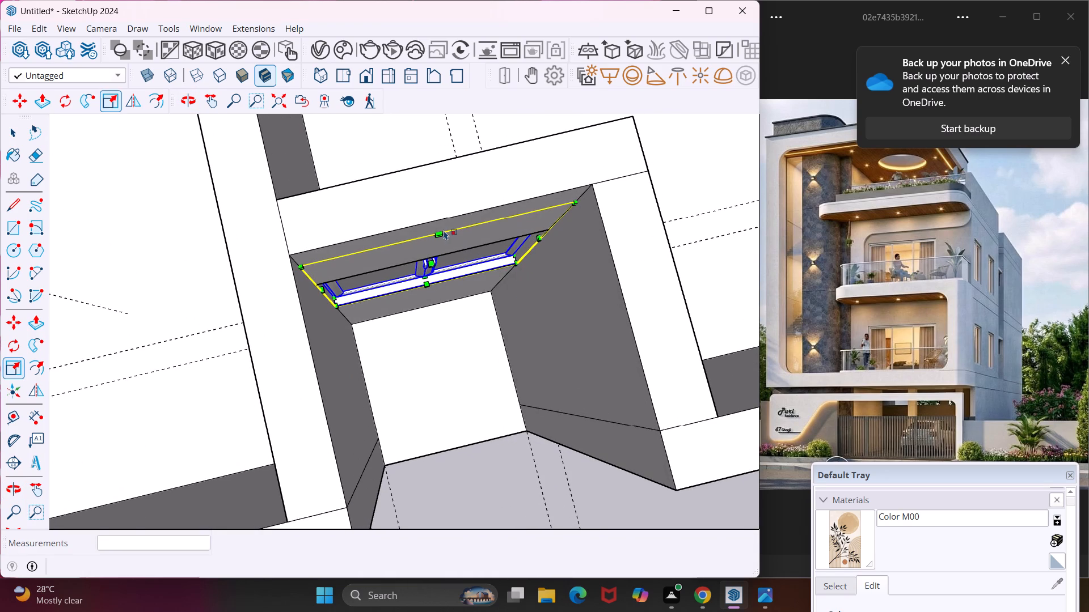
scroll(441, 230, "up", 8)
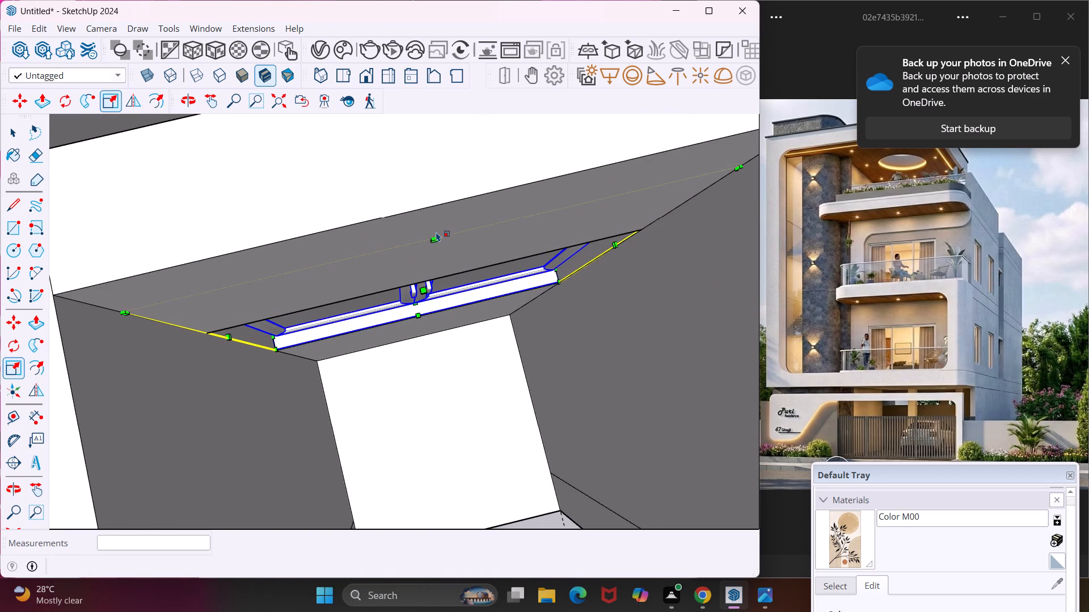
scroll(435, 231, "up", 3)
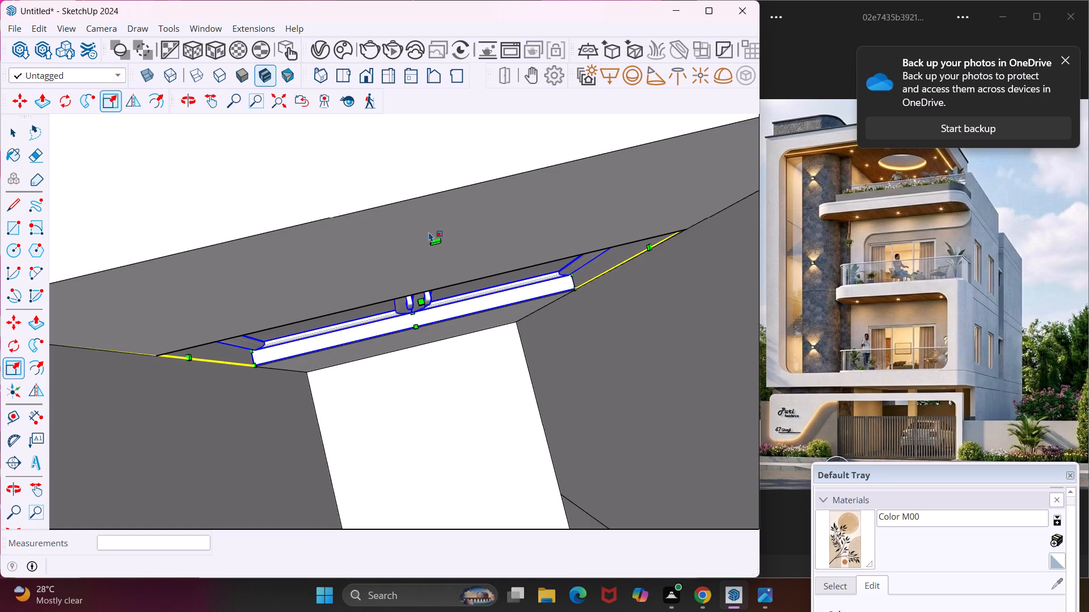
left_click(436, 230)
left_click(436, 236)
left_click(424, 292)
middle_click_drag(417, 292, 417, 292)
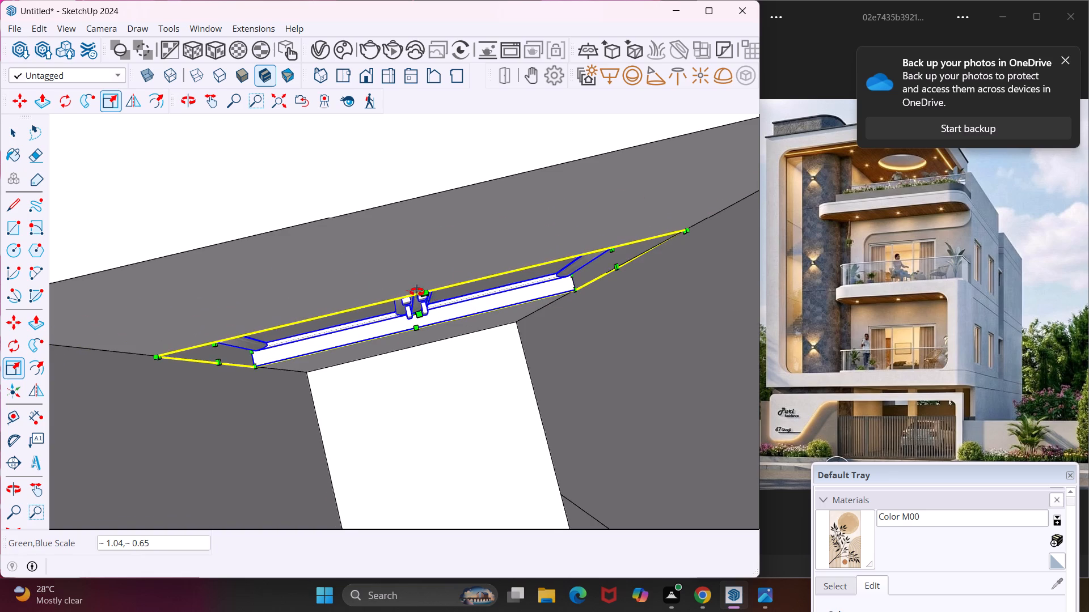
middle_click_drag(417, 292, 323, 202)
scroll(326, 207, "down", 18)
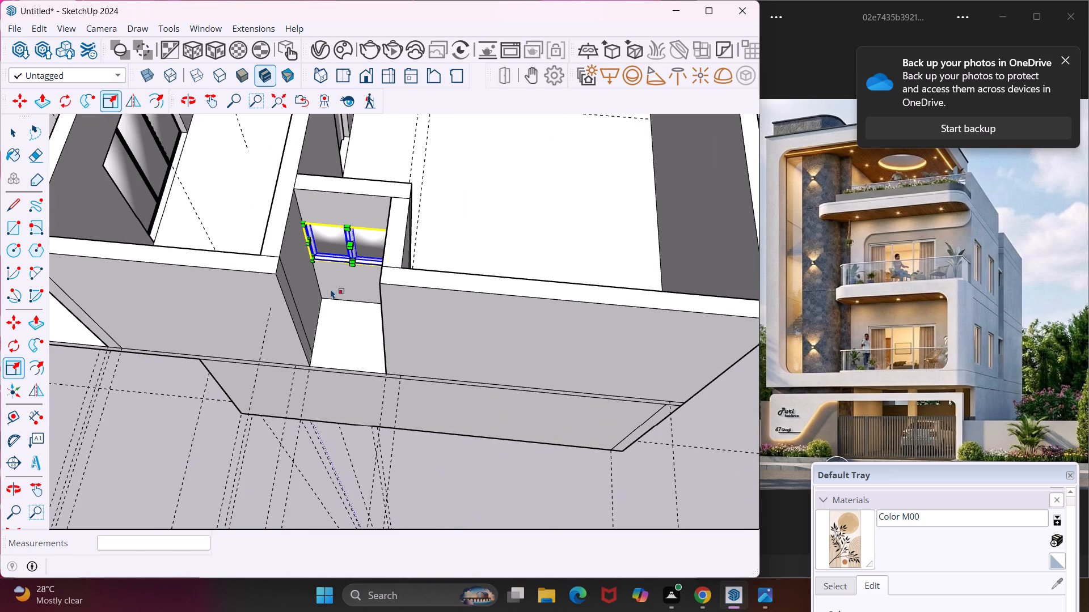
left_click(492, 465)
key("Escape")
key("space")
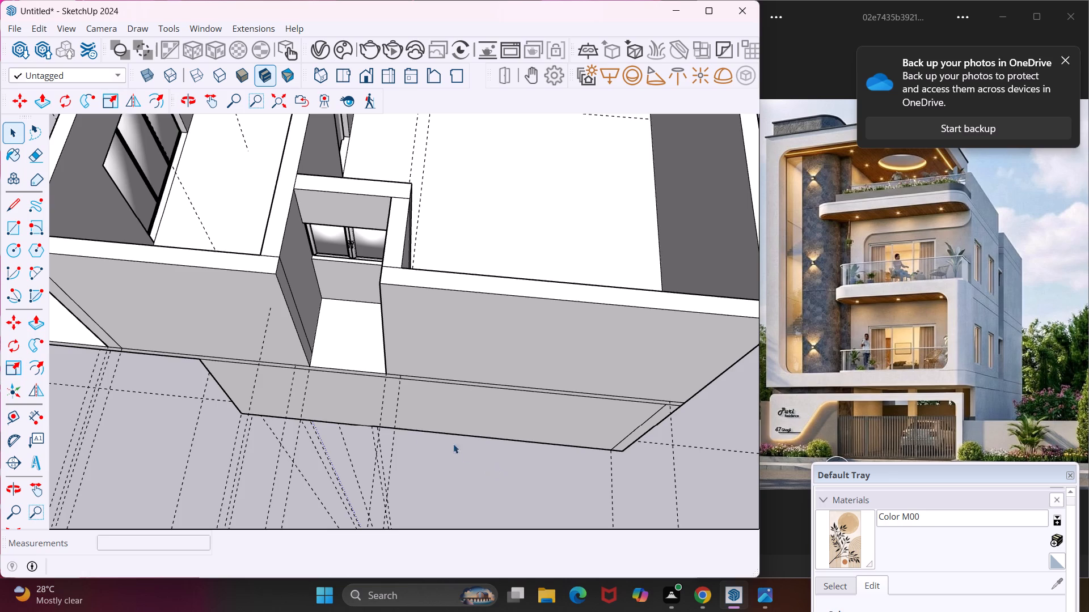
Draw a rectangle about 4 5/8" by 4' across the recess's back wall just above the window.
middle_click_drag(346, 408, 372, 288)
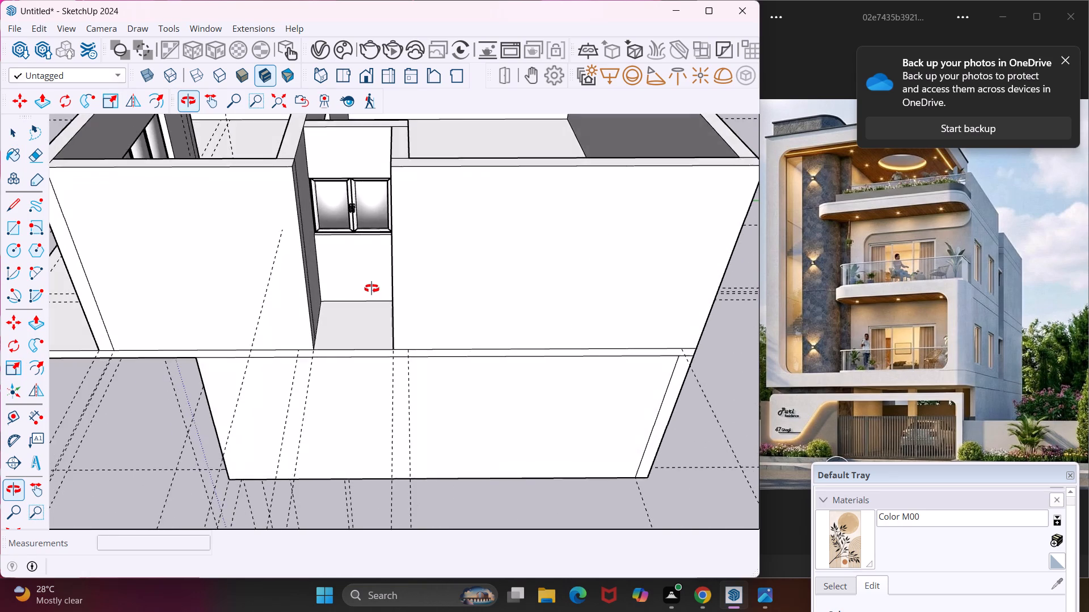
middle_click_drag(372, 288, 374, 211)
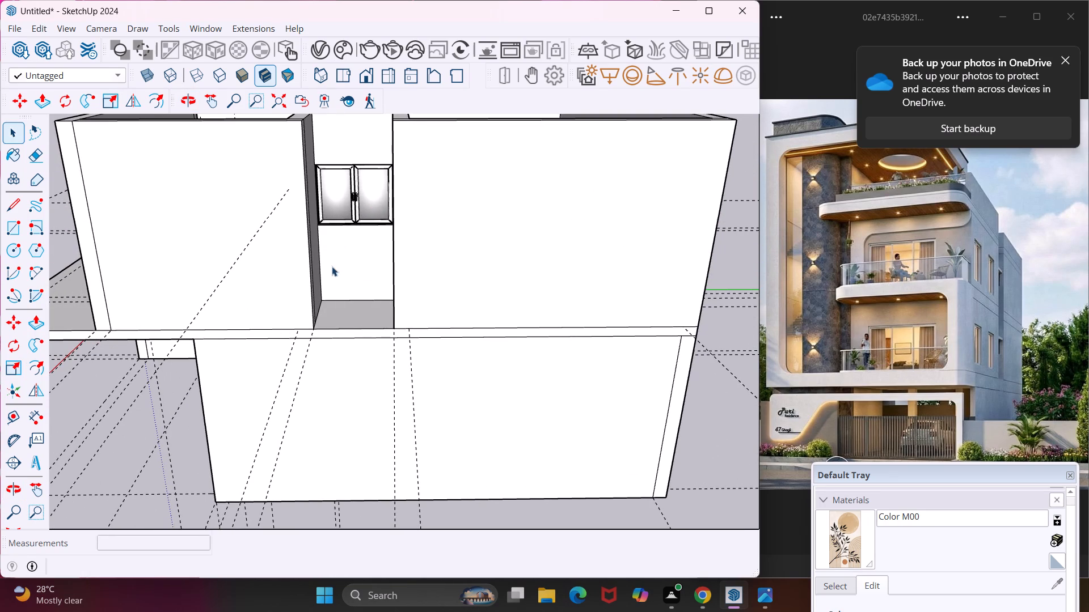
left_click(20, 218)
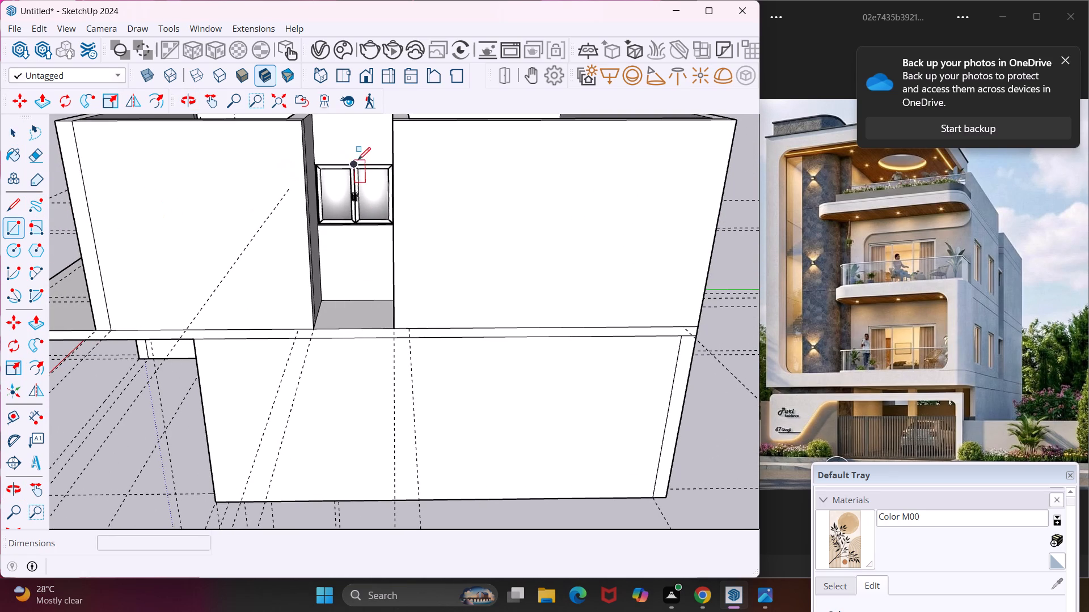
scroll(324, 154, "up", 9)
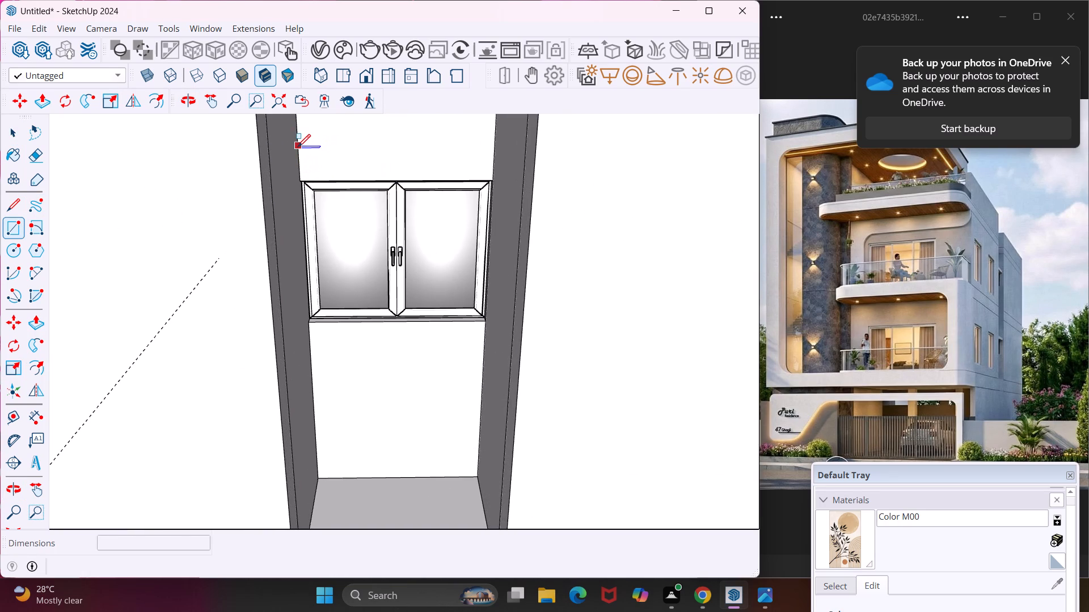
left_click(298, 147)
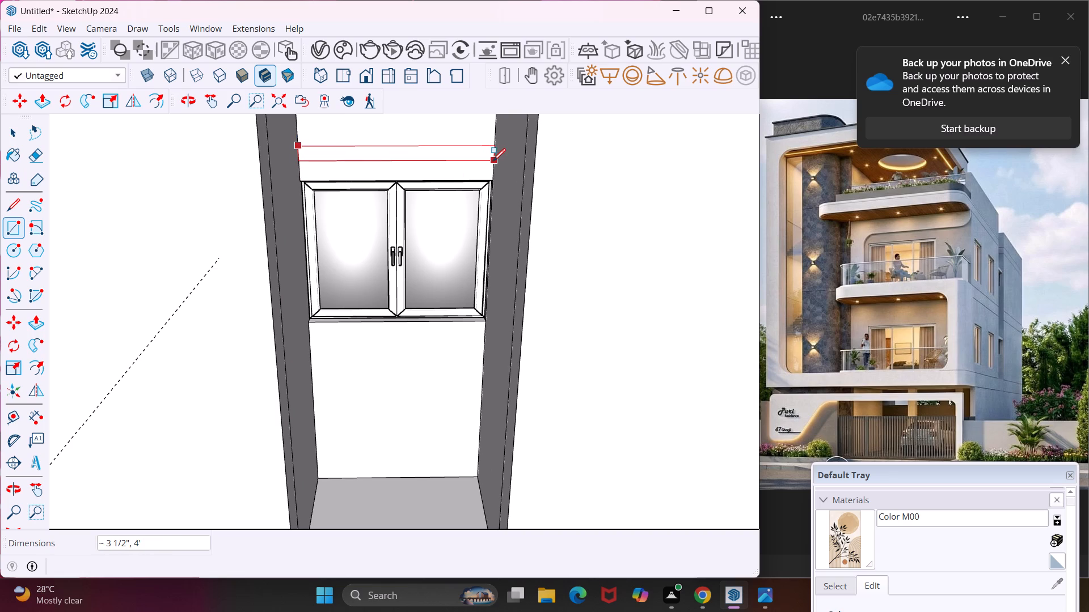
left_click(495, 165)
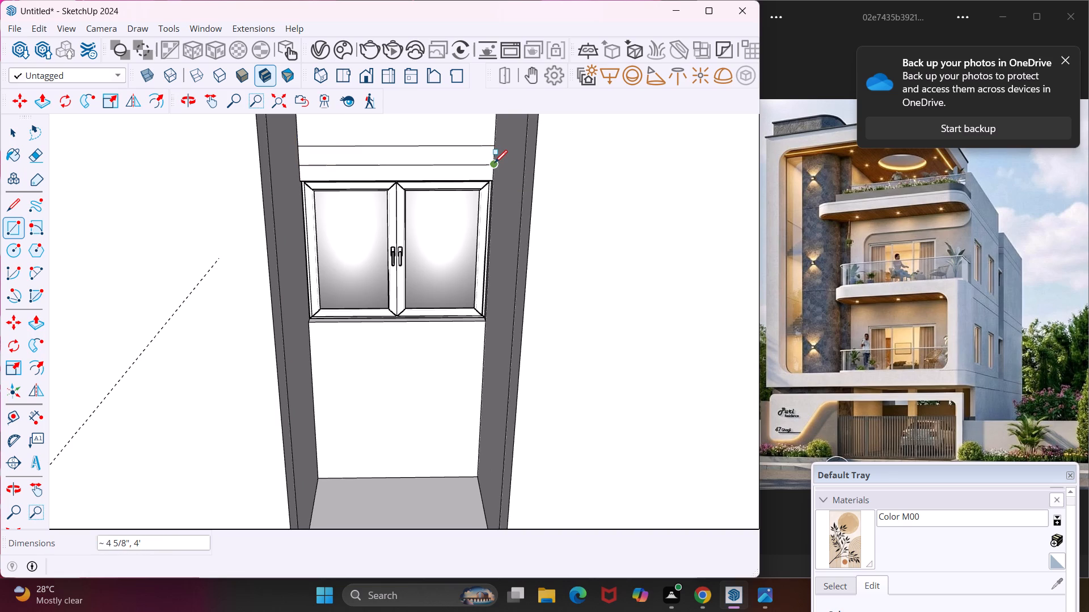
key("Escape")
Pull the thin rectangle above the recess window outward by 3' 3" to form a shade slab.
key("space")
left_click(472, 153)
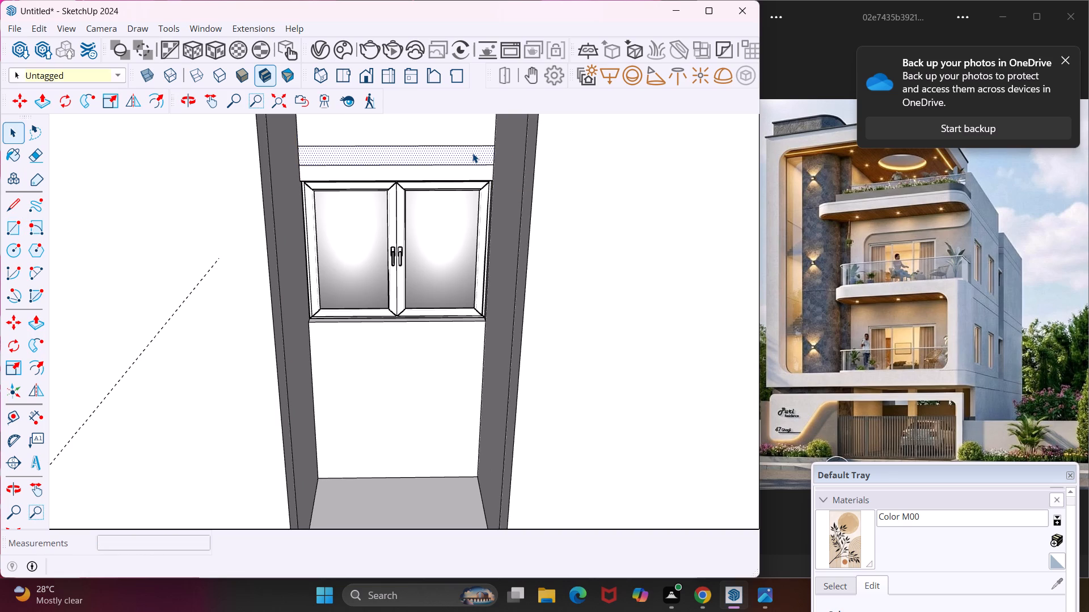
key("p")
left_click(472, 153)
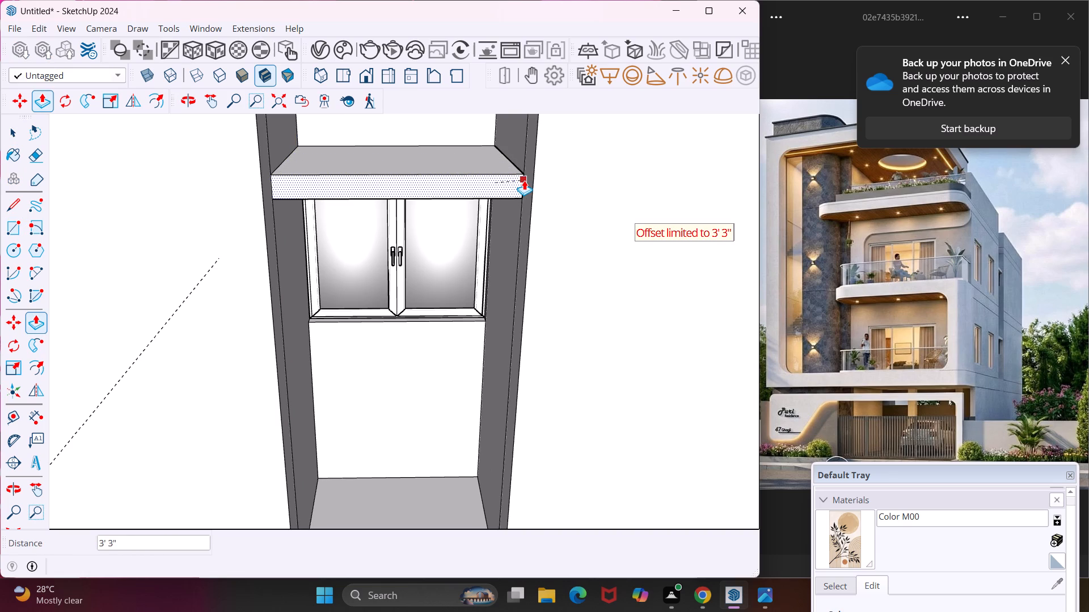
left_click(526, 180)
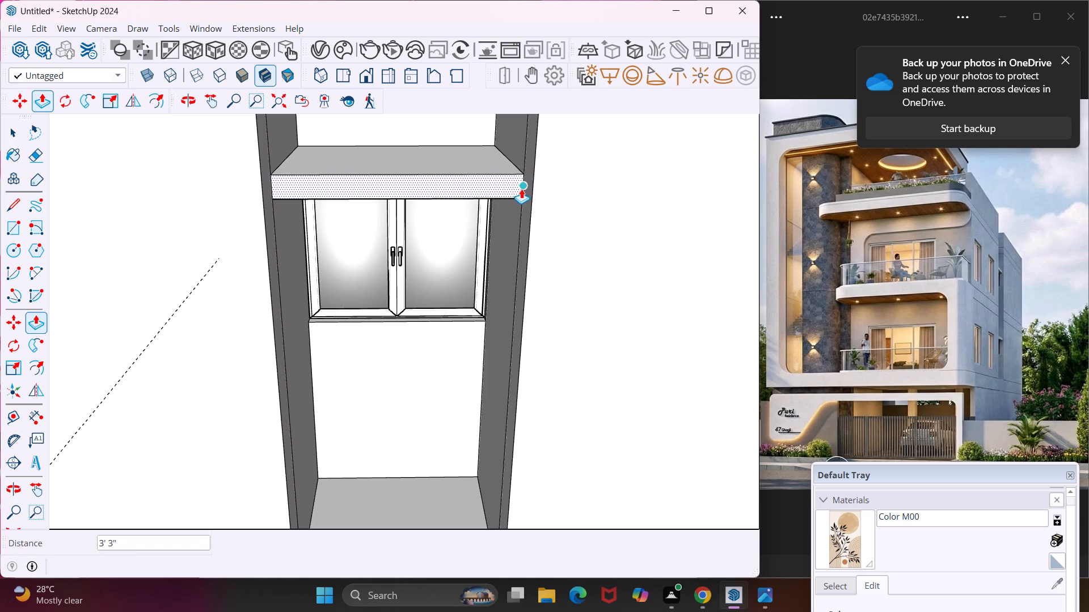
Pull the recess shade slab's front face outward by about another 9 3/16".
middle_click_drag(517, 188, 667, 220)
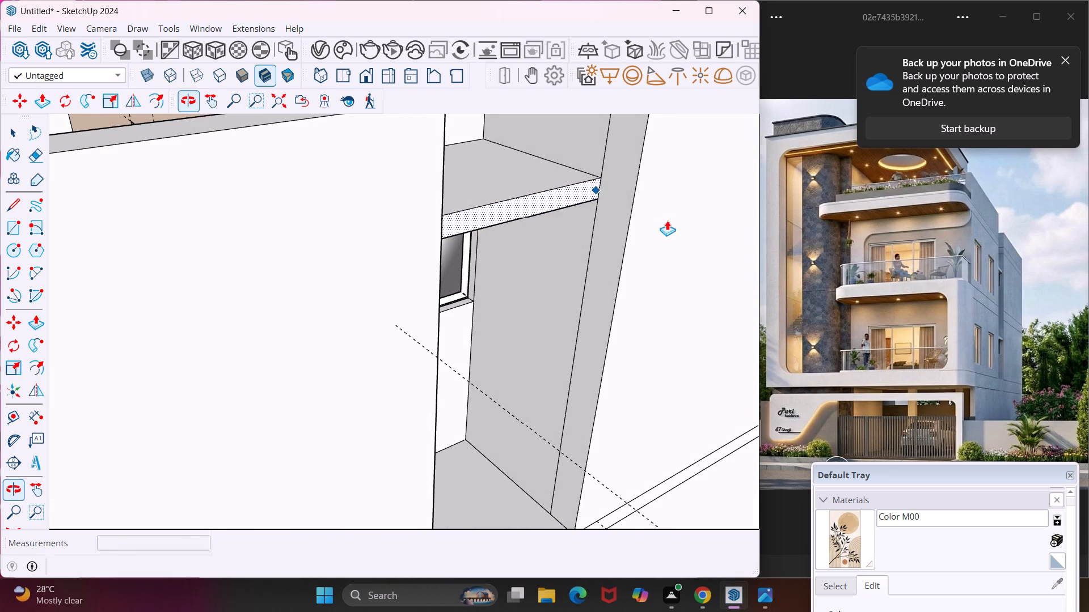
key("Escape")
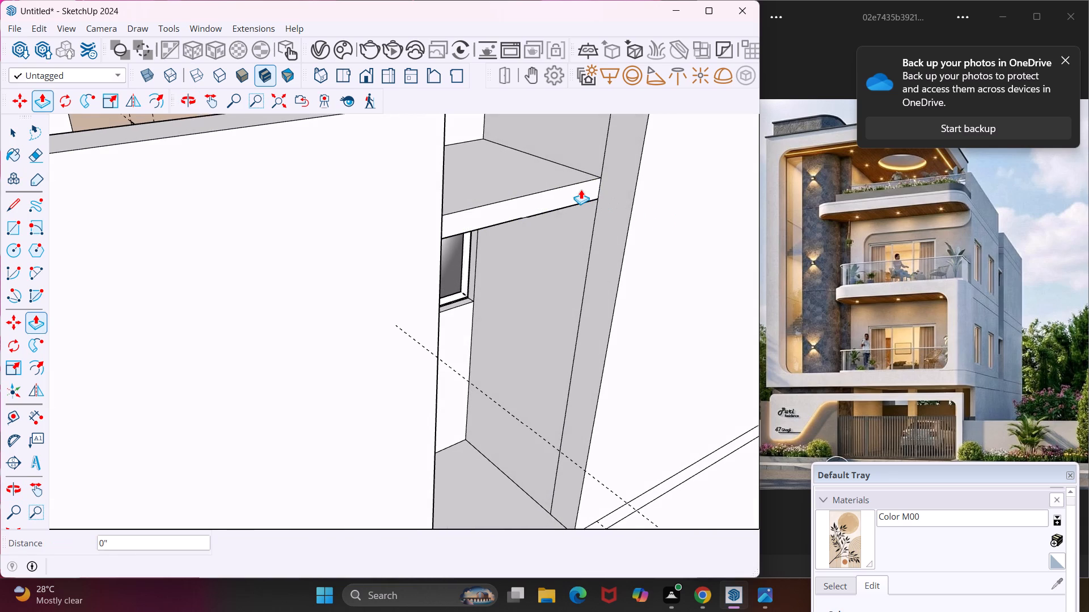
left_click(578, 185)
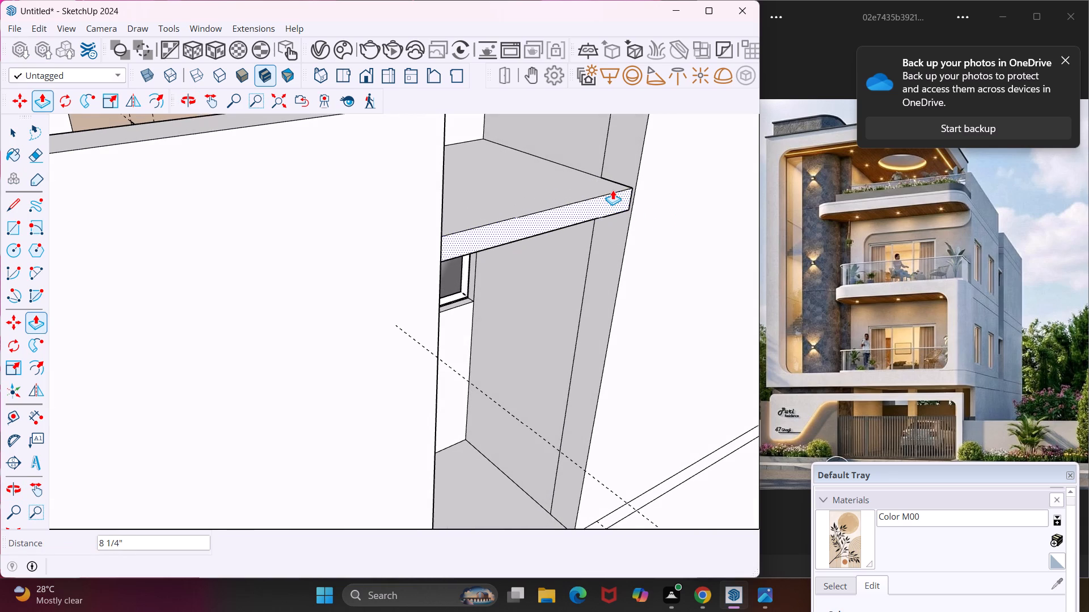
left_click(627, 161)
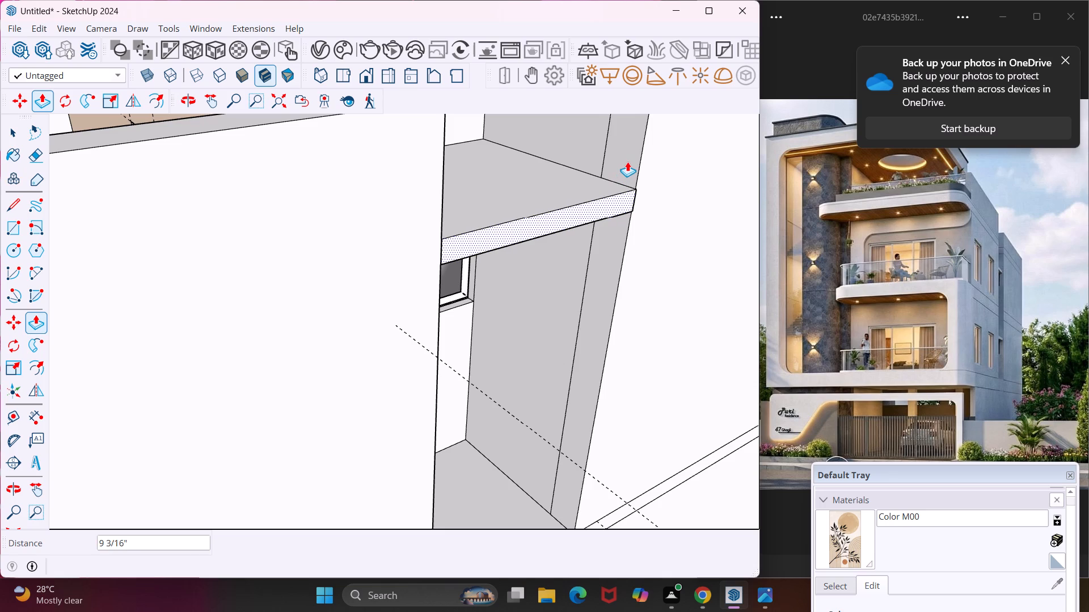
key("Escape")
key("space")
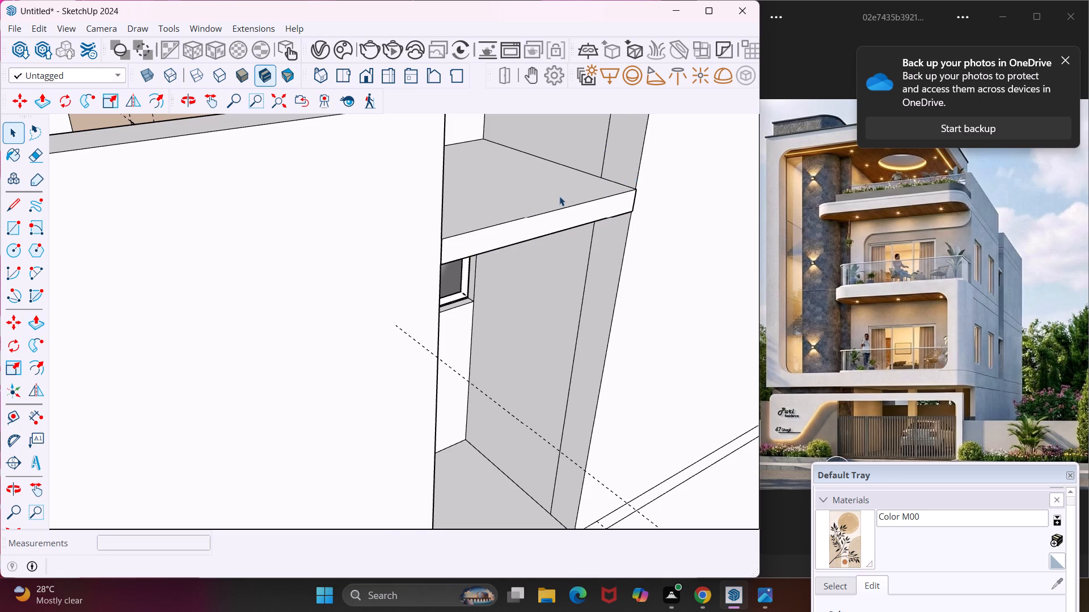
Search the downloaded Chaos Cosmos assets for "curtain".
scroll(559, 199, "down", 5)
middle_click_drag(489, 335, 708, 384)
scroll(597, 310, "down", 2)
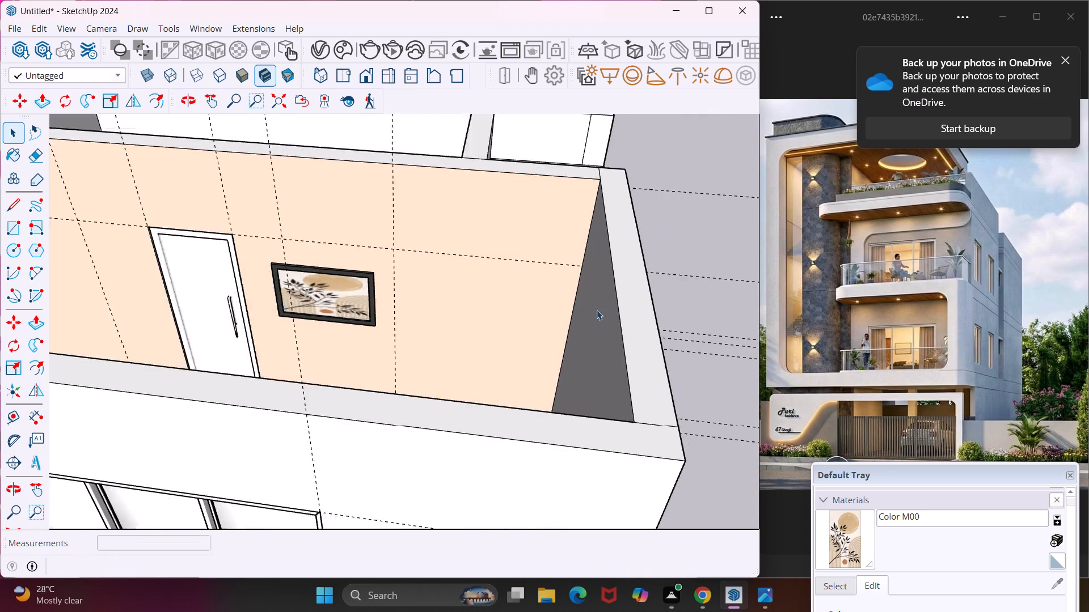
scroll(597, 310, "down", 9)
scroll(551, 331, "down", 1)
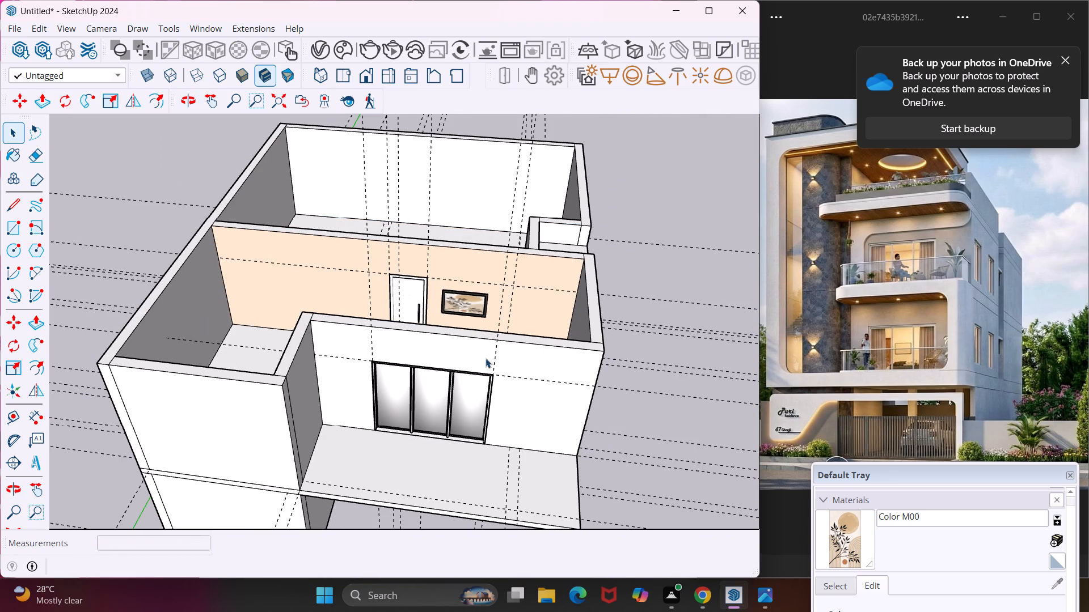
left_click(347, 44)
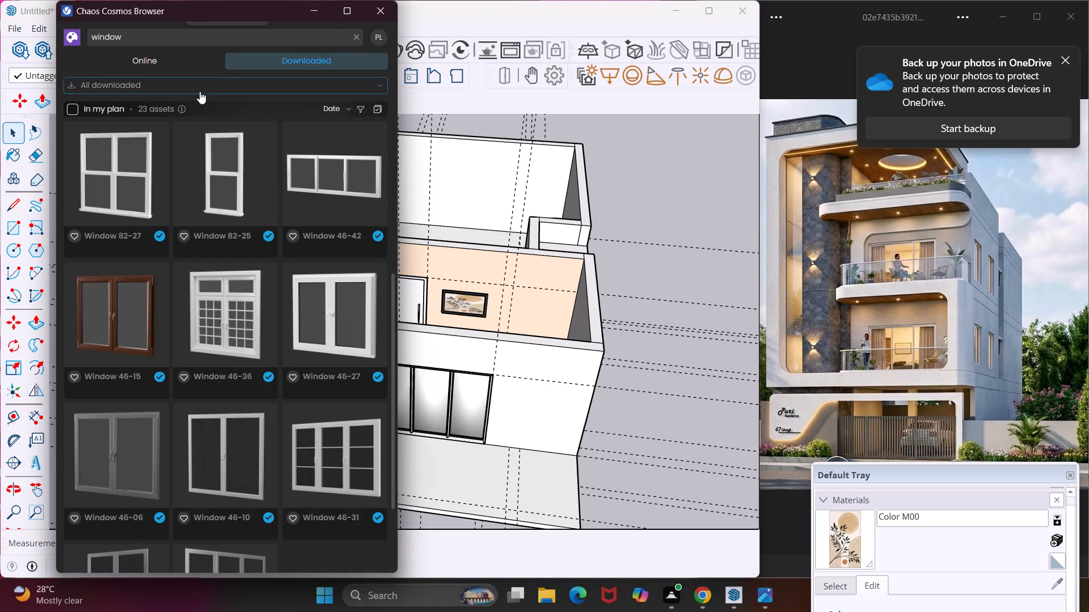
left_click(198, 36)
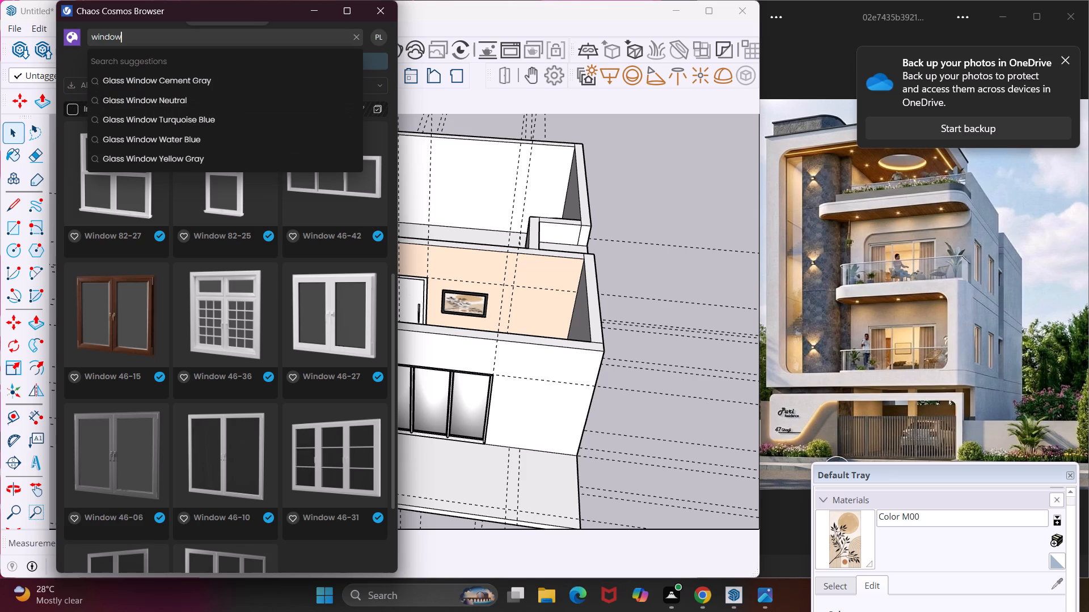
key("BackSpace")
key("BackSpace")
key("BackSpace")
key("BackSpace")
key("BackSpace")
key("BackSpace")
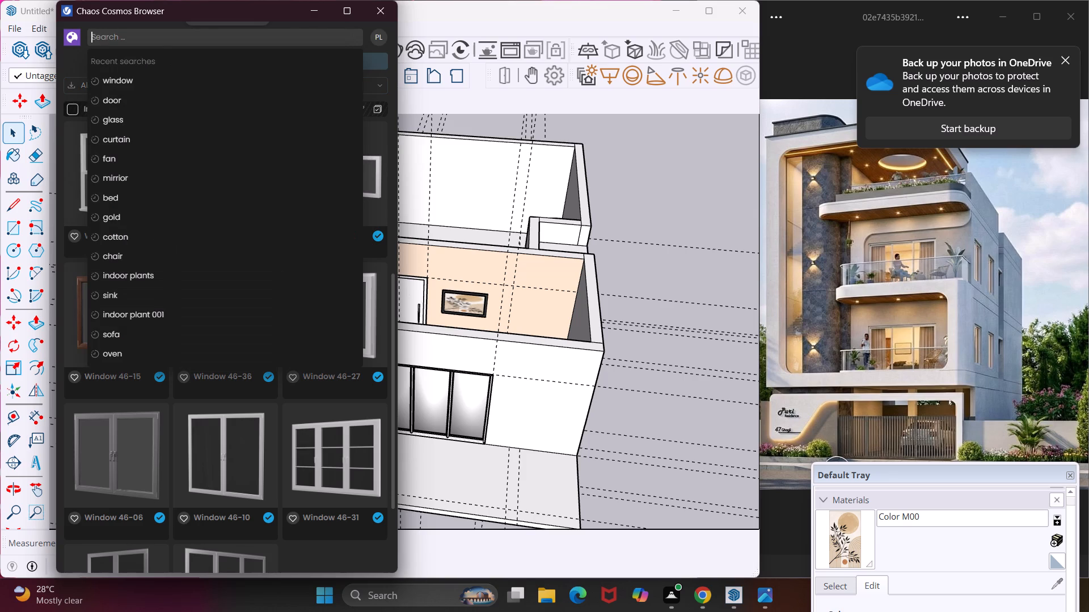
key("c")
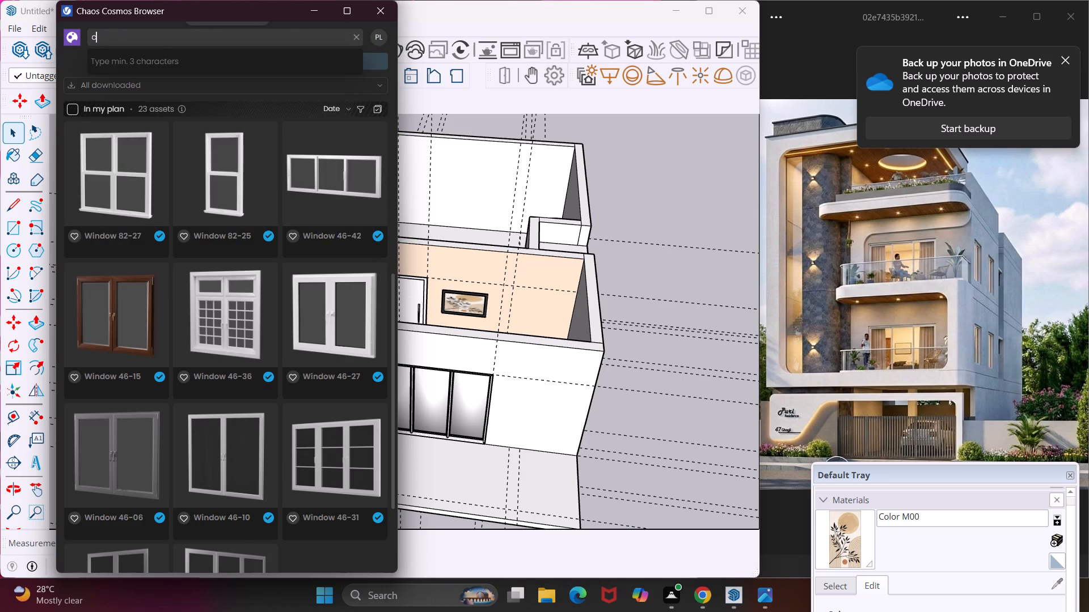
key("u")
type("rt")
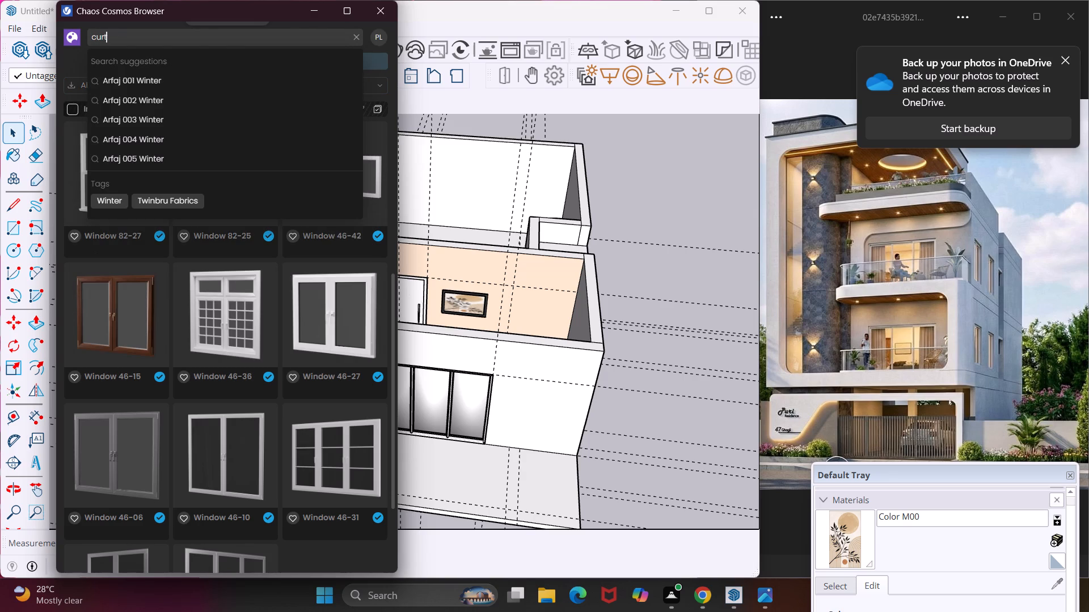
type("ai")
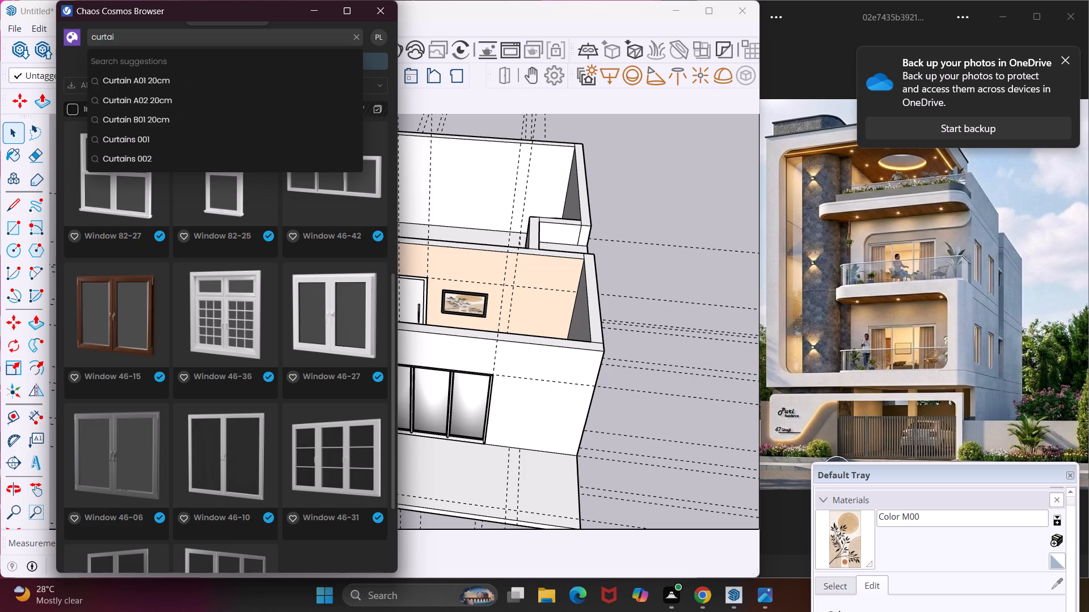
key("n")
key("Return")
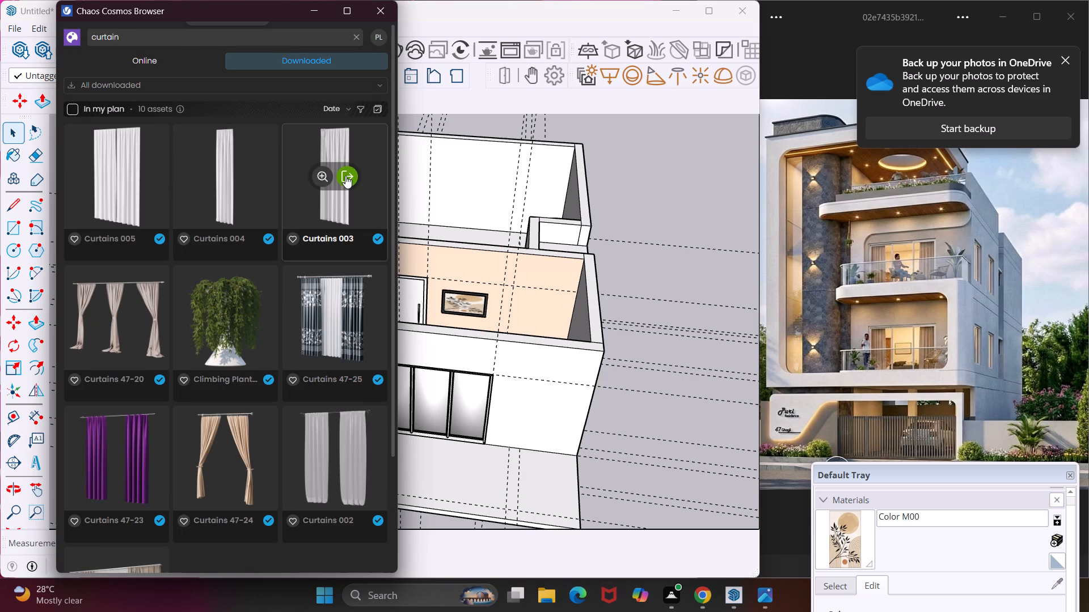
Import the Curtains 003 model and place one on the ground beside the house.
left_click(345, 176)
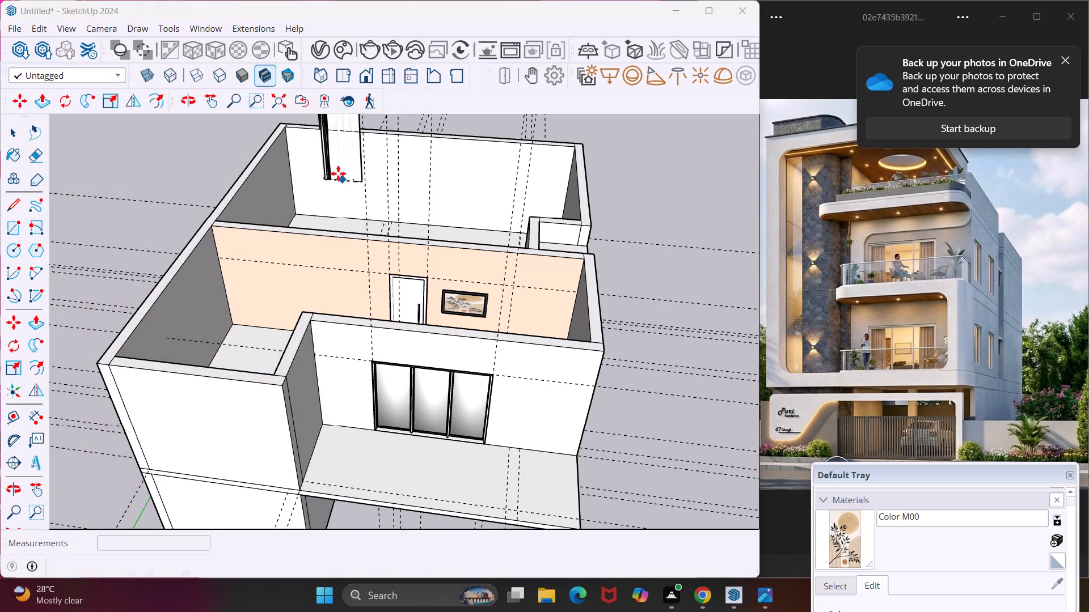
scroll(344, 206, "down", 5)
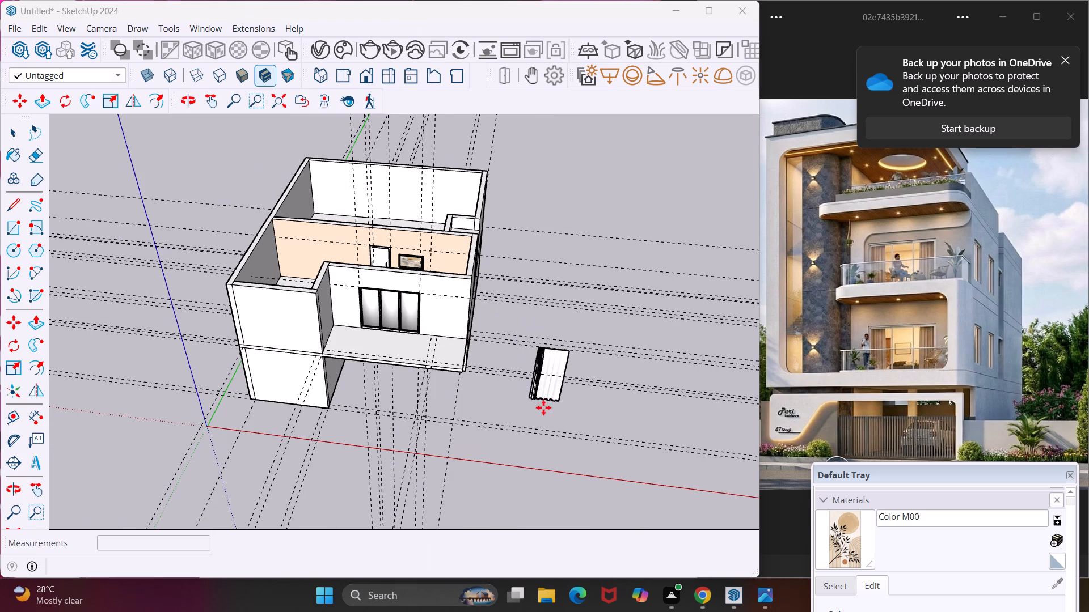
left_click(543, 409)
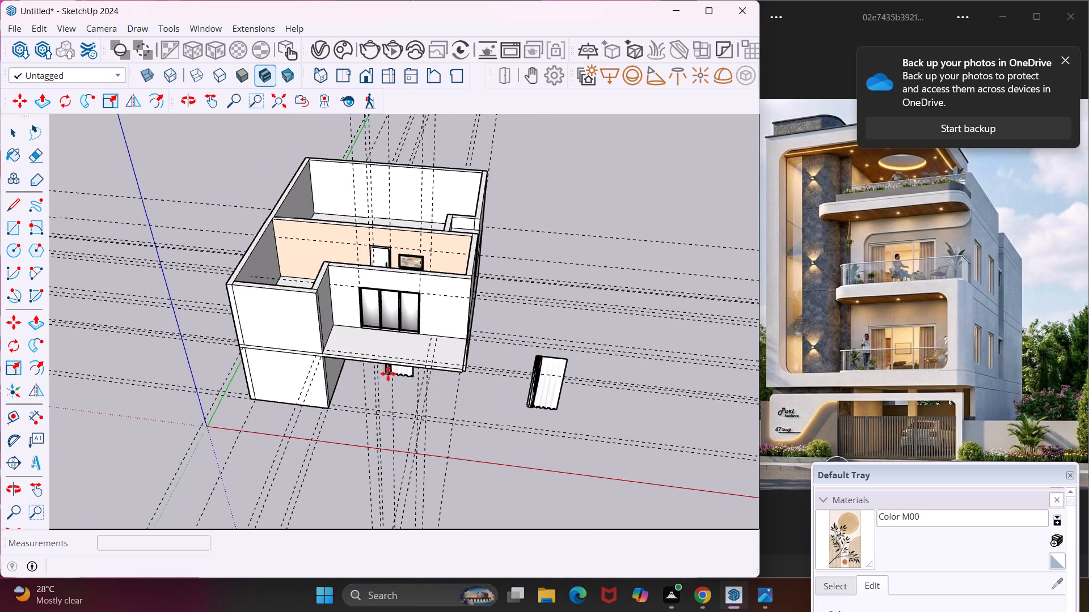
Place another Curtains 003 at the base of the ground-floor front window's right-hand pane.
middle_click_drag(378, 333, 373, 324)
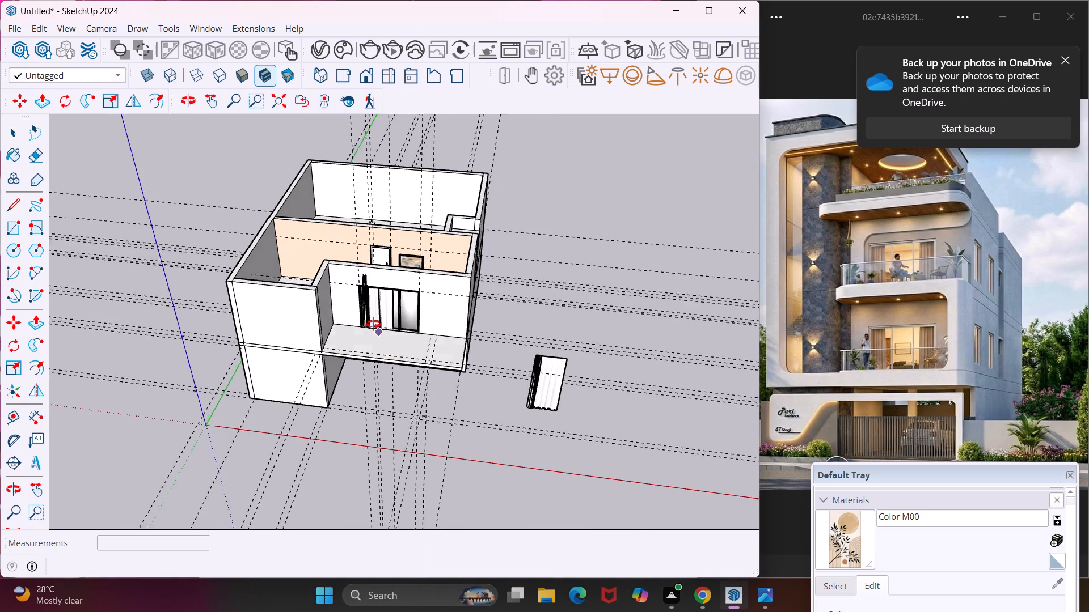
middle_click_drag(373, 324, 341, 240)
scroll(414, 366, "up", 10)
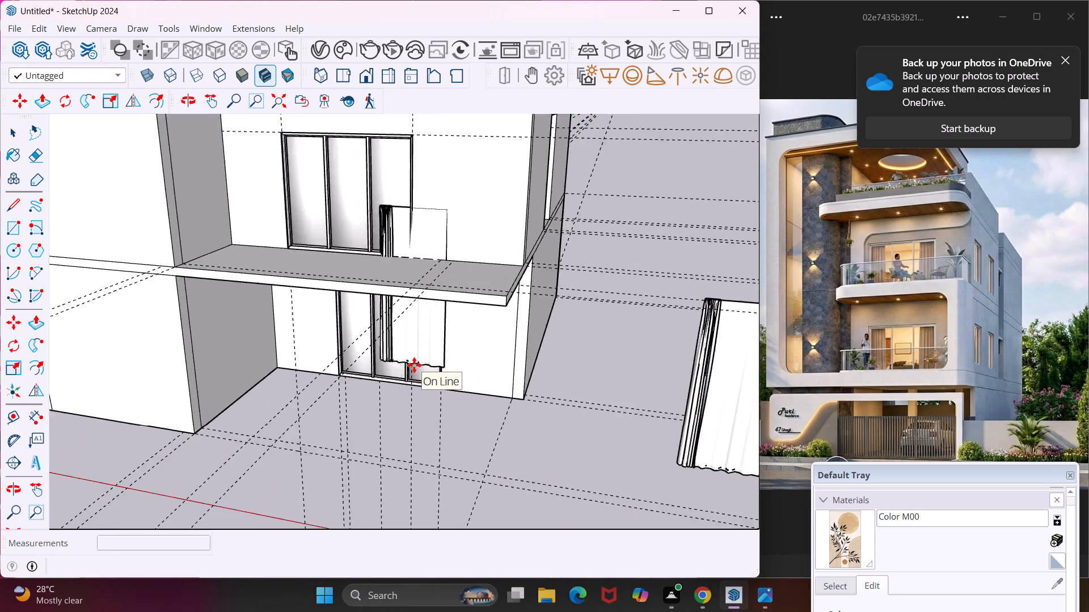
scroll(414, 365, "up", 10)
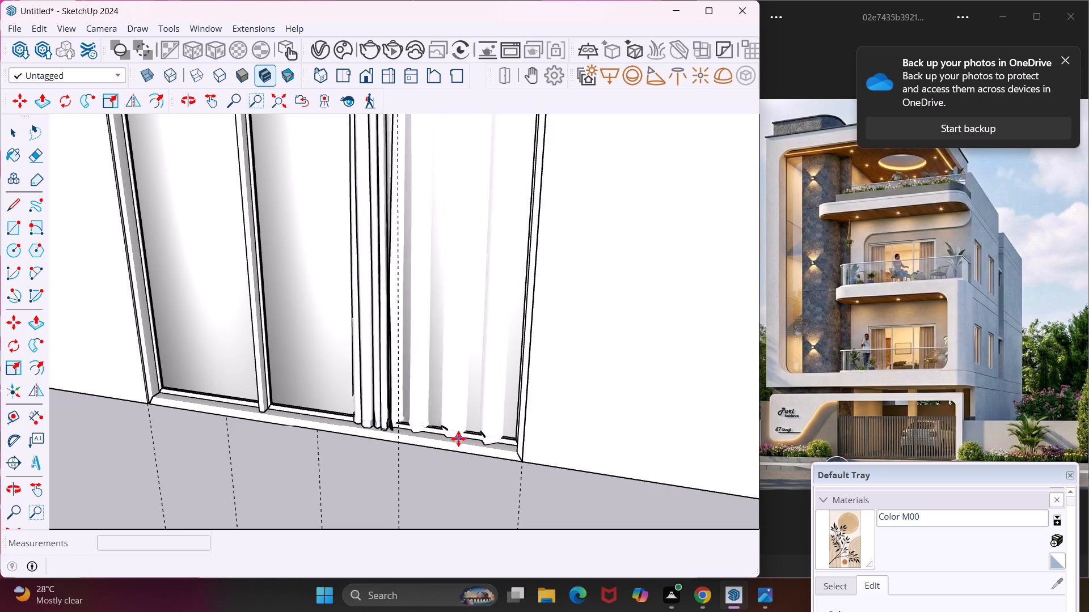
left_click(497, 440)
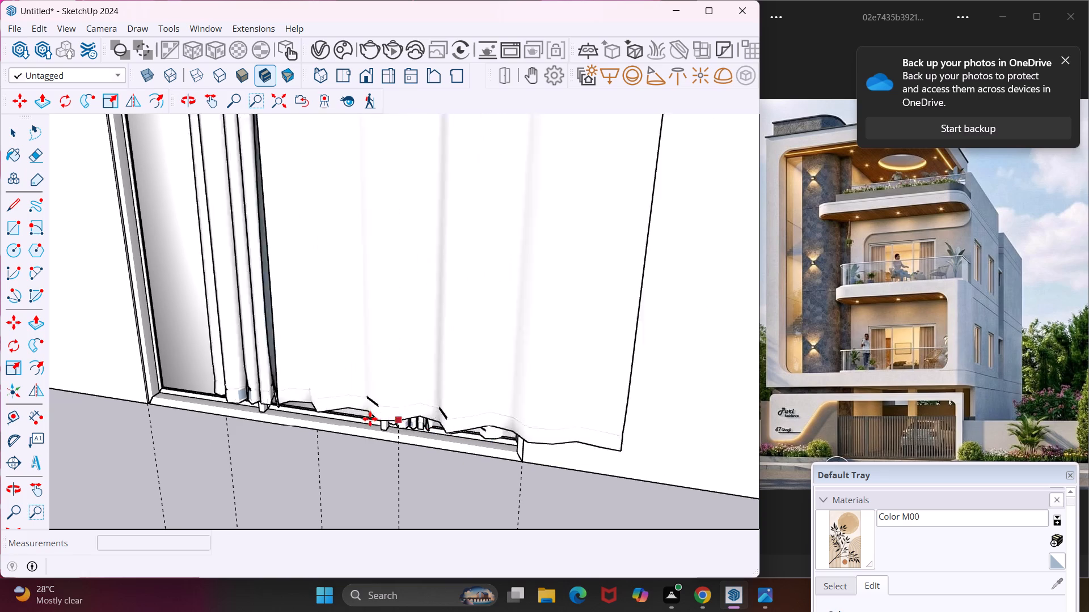
key("Escape")
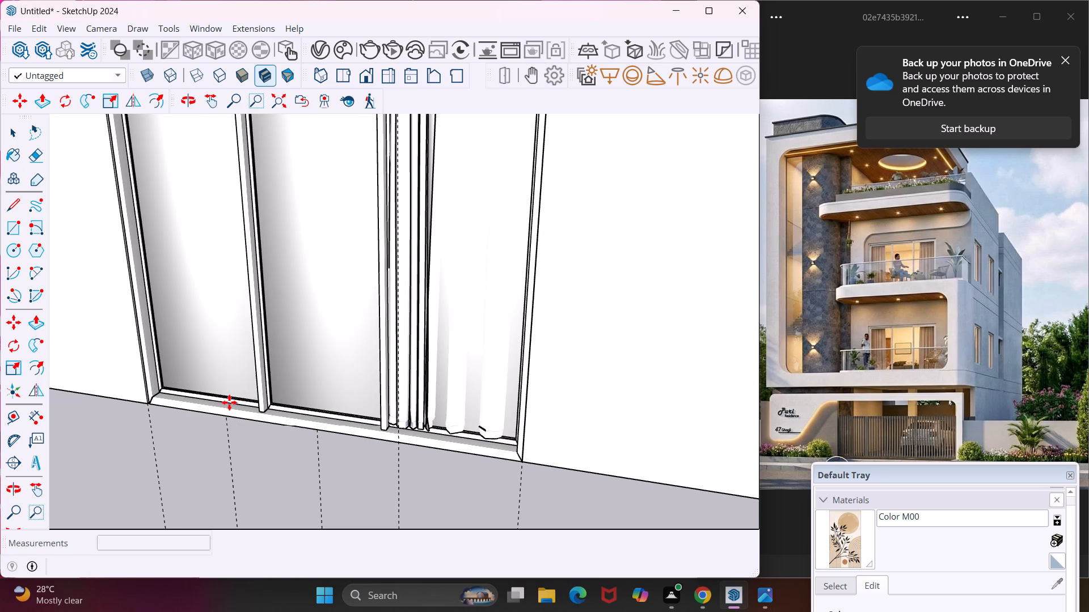
Move the curtain at the ground-floor front window about 3 7/16" inward along the green axis, behind the glass.
key("space")
left_click(463, 416)
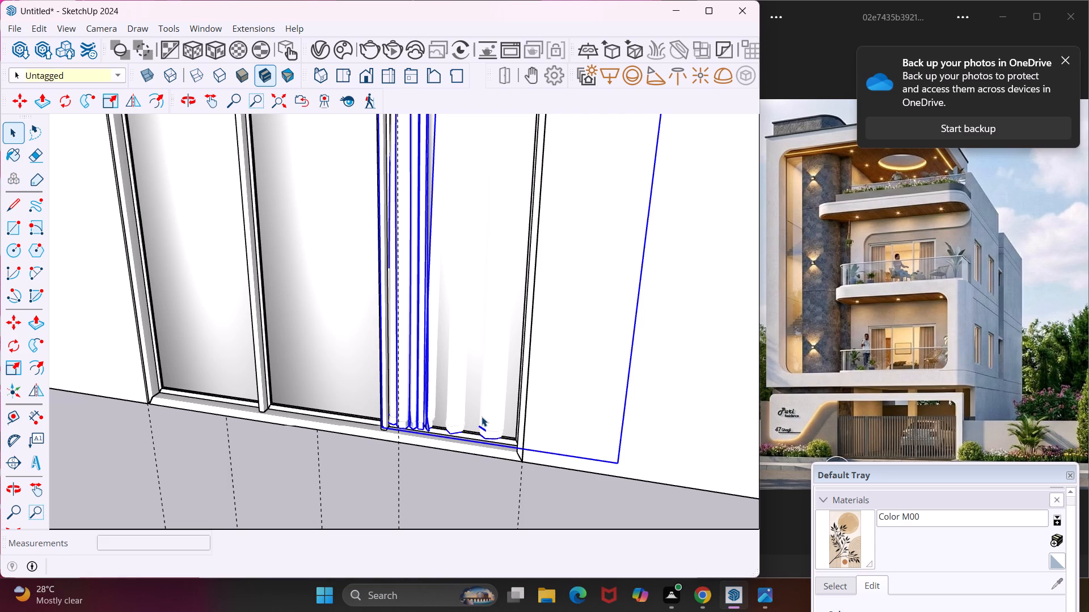
middle_click_drag(482, 416, 288, 427)
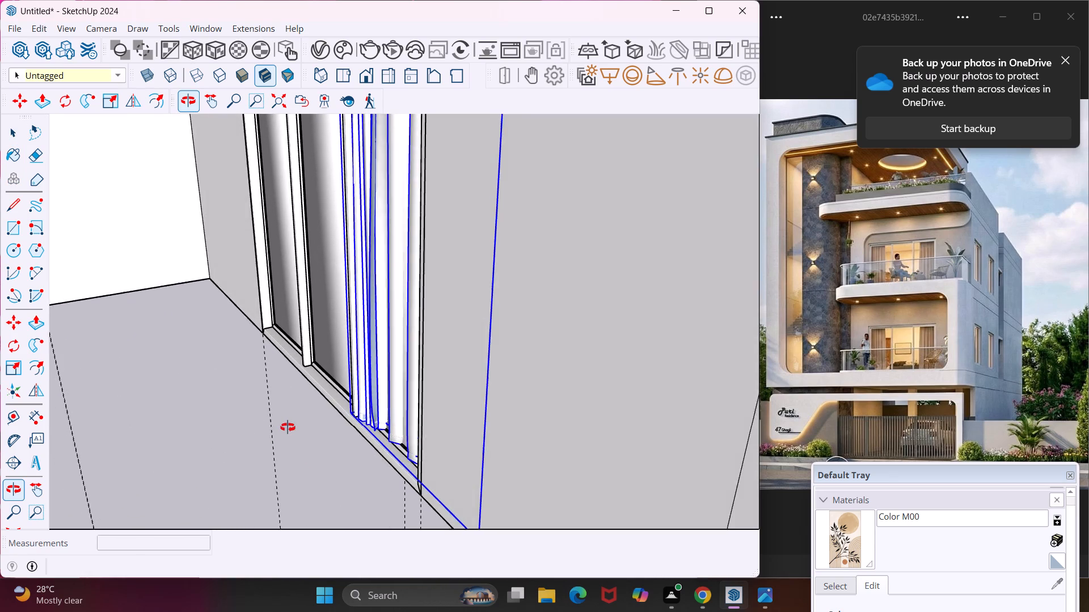
middle_click_drag(288, 427, 292, 420)
scroll(293, 420, "down", 3)
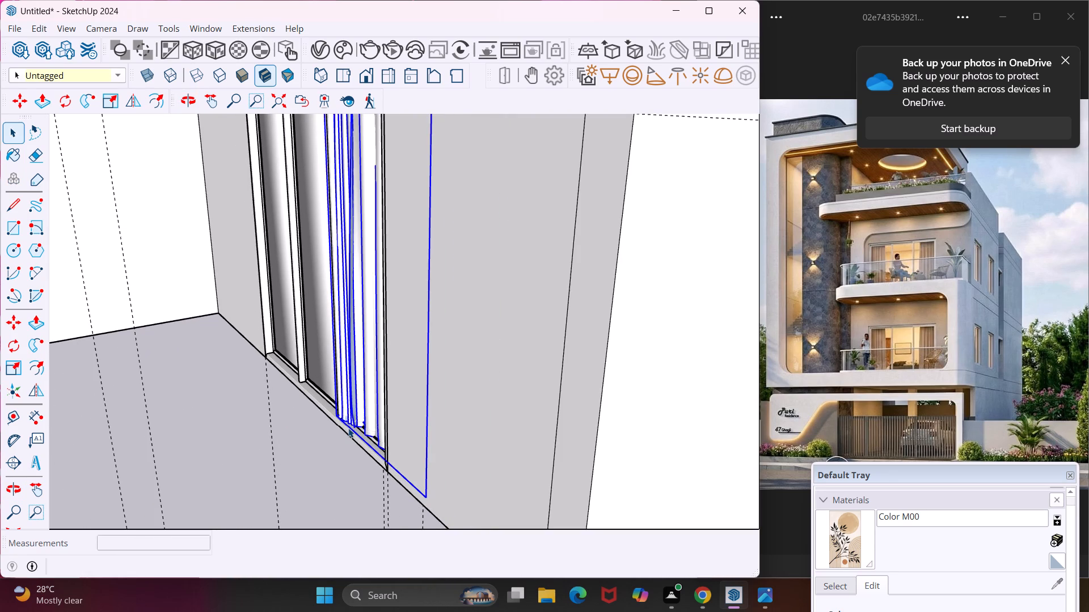
key("m")
middle_click_drag(455, 478, 454, 477)
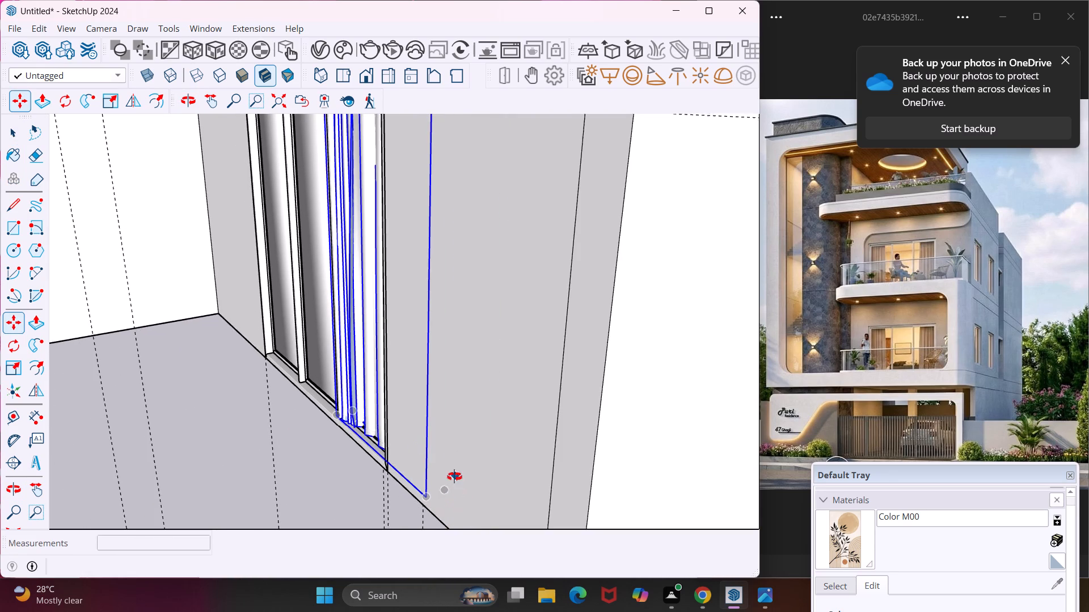
middle_click_drag(454, 477, 424, 418)
scroll(419, 415, "down", 2)
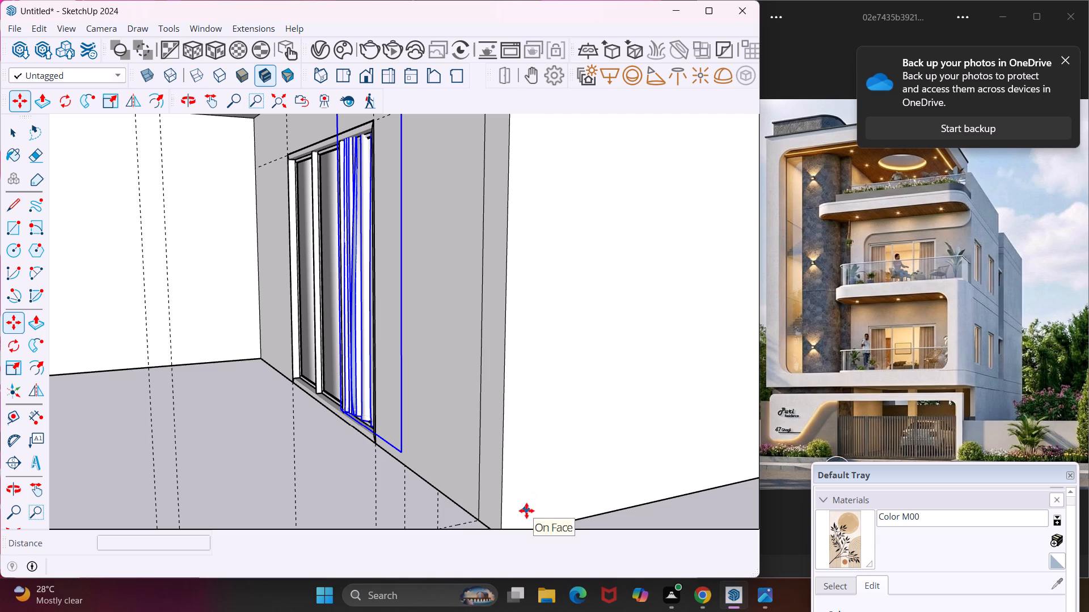
left_click(526, 511)
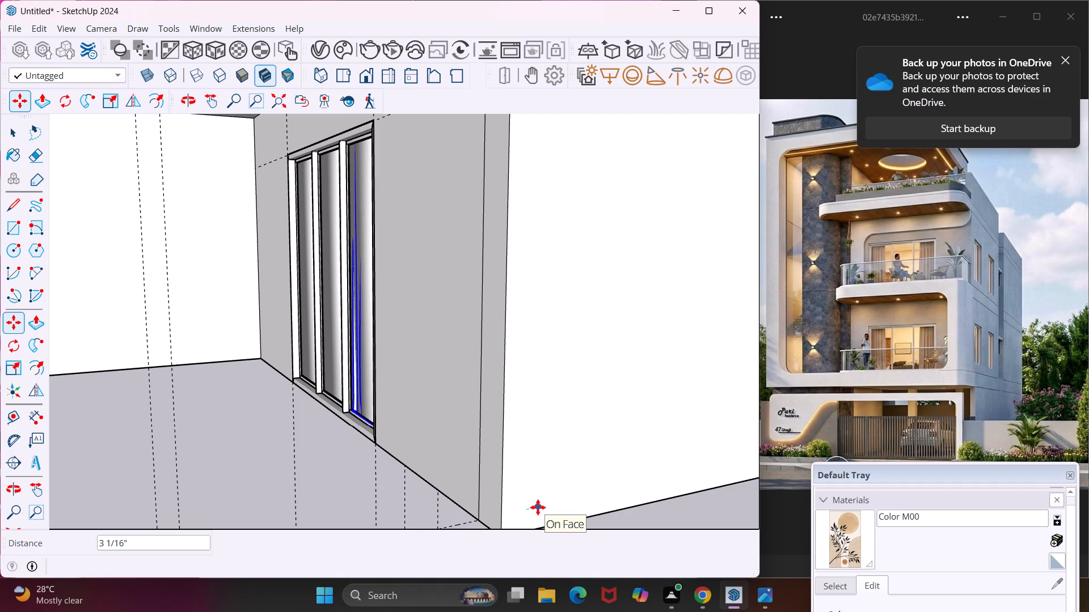
scroll(538, 507, "up", 4)
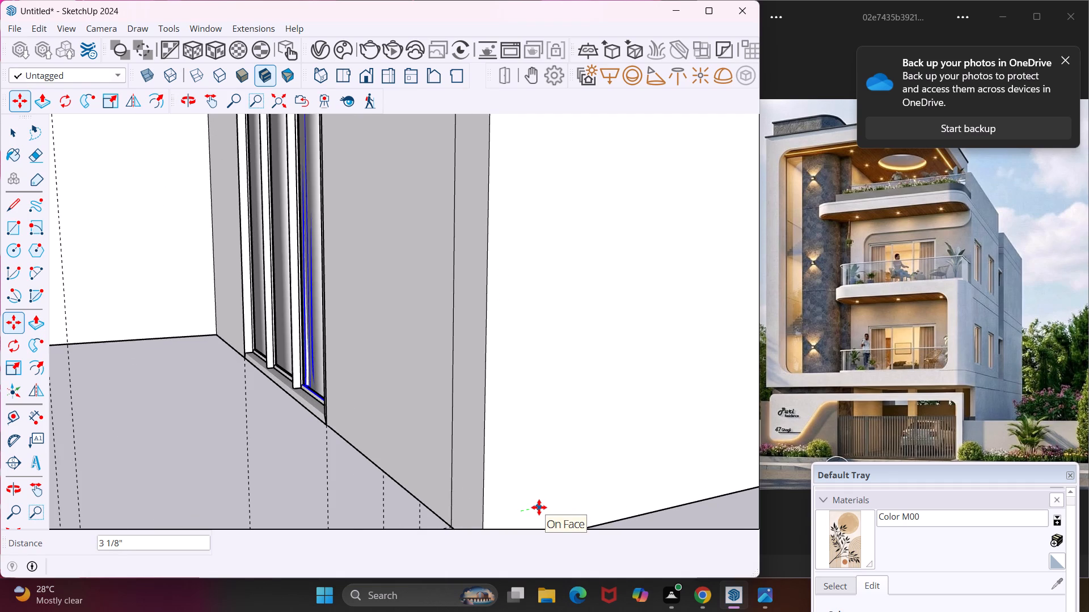
left_click(540, 507)
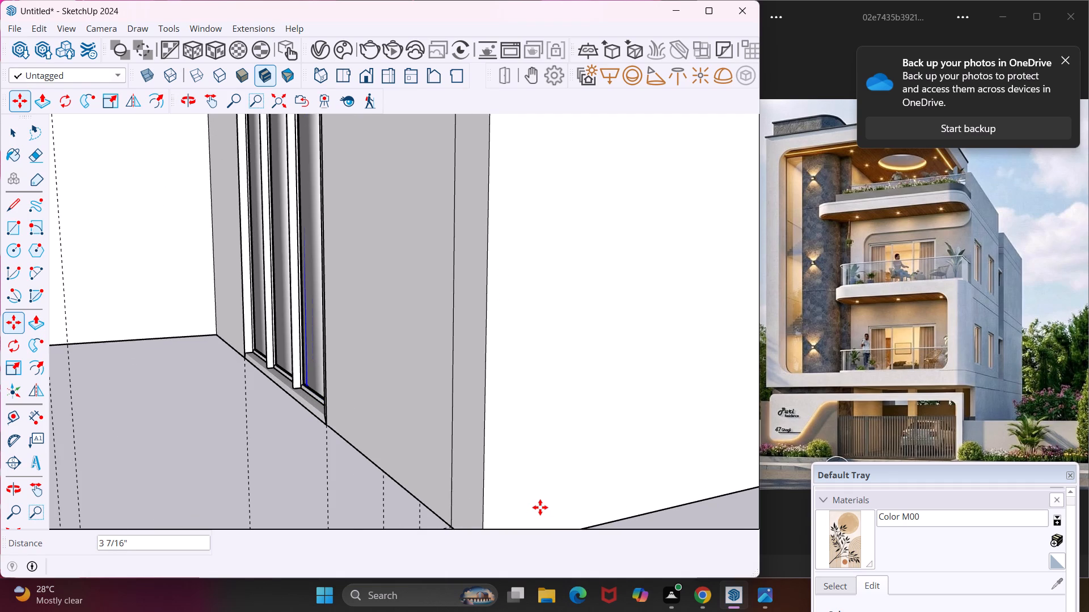
Copy the window curtain about 7' 3/4" along the red axis towards the ground-floor window's left-hand pane.
middle_click_drag(297, 454, 492, 432)
scroll(476, 422, "down", 4)
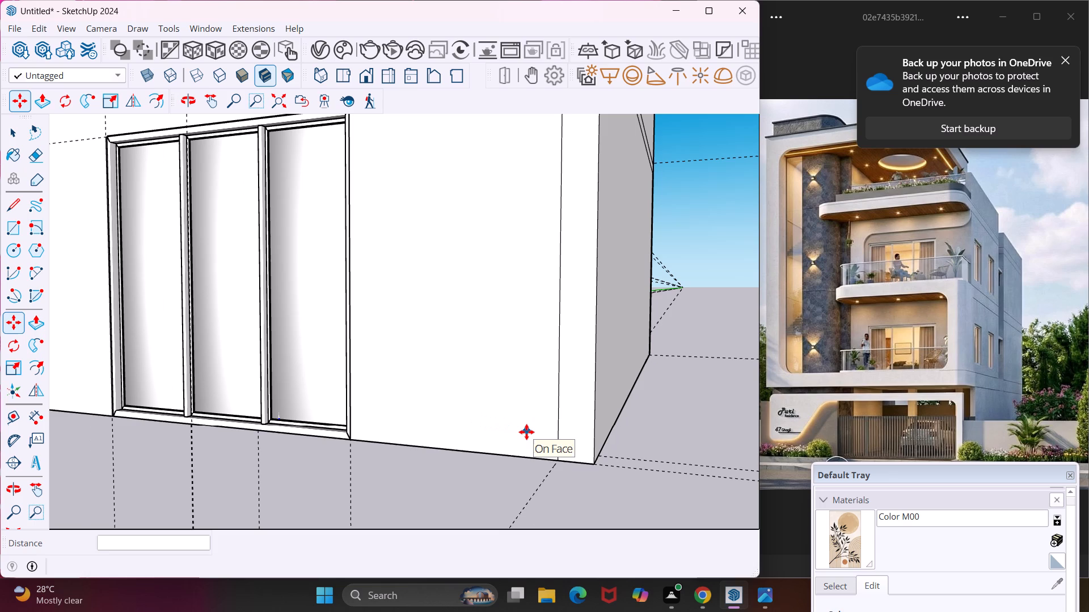
left_click(526, 432)
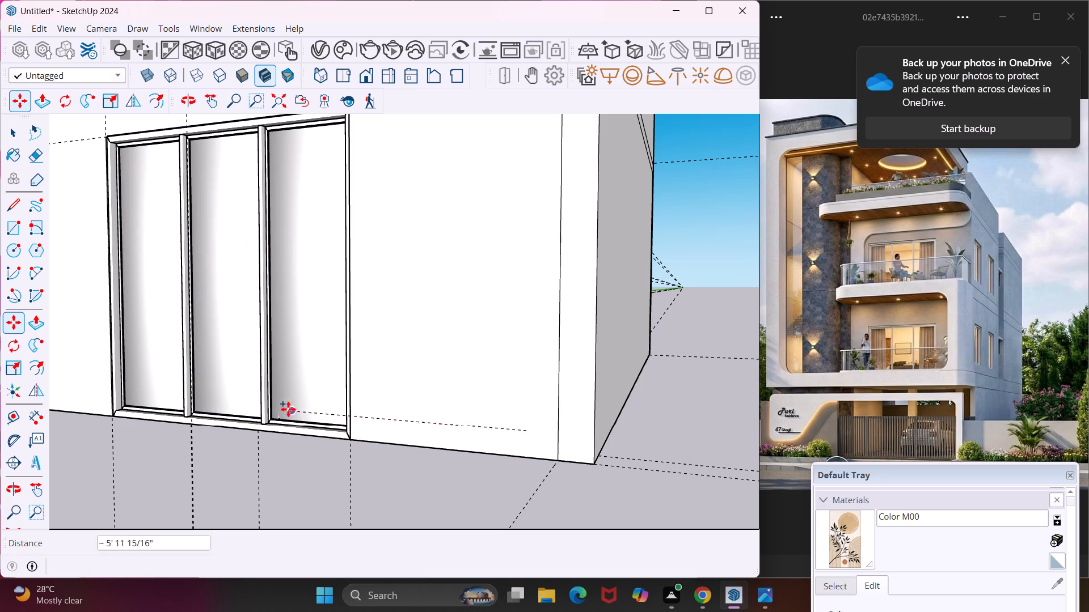
left_click(257, 402)
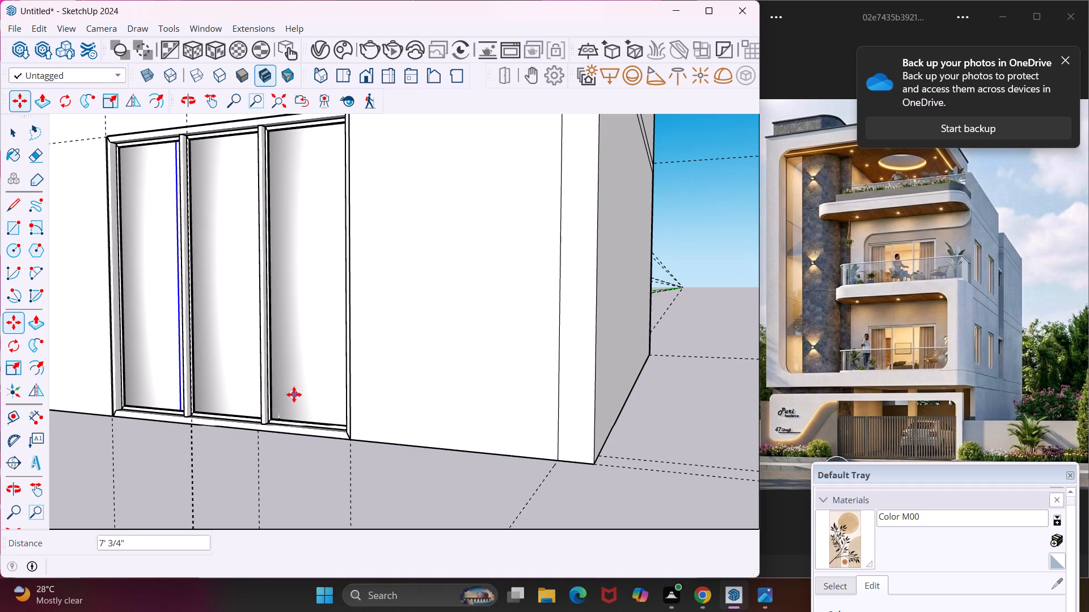
key("Escape")
key("space")
middle_click_drag(422, 362, 357, 388)
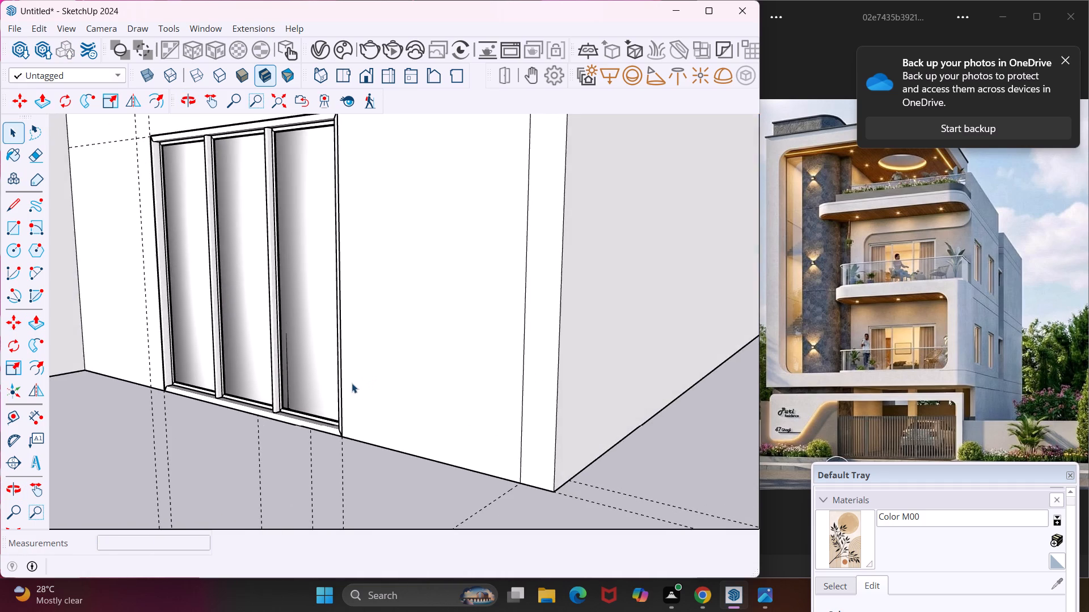
scroll(346, 377, "down", 16)
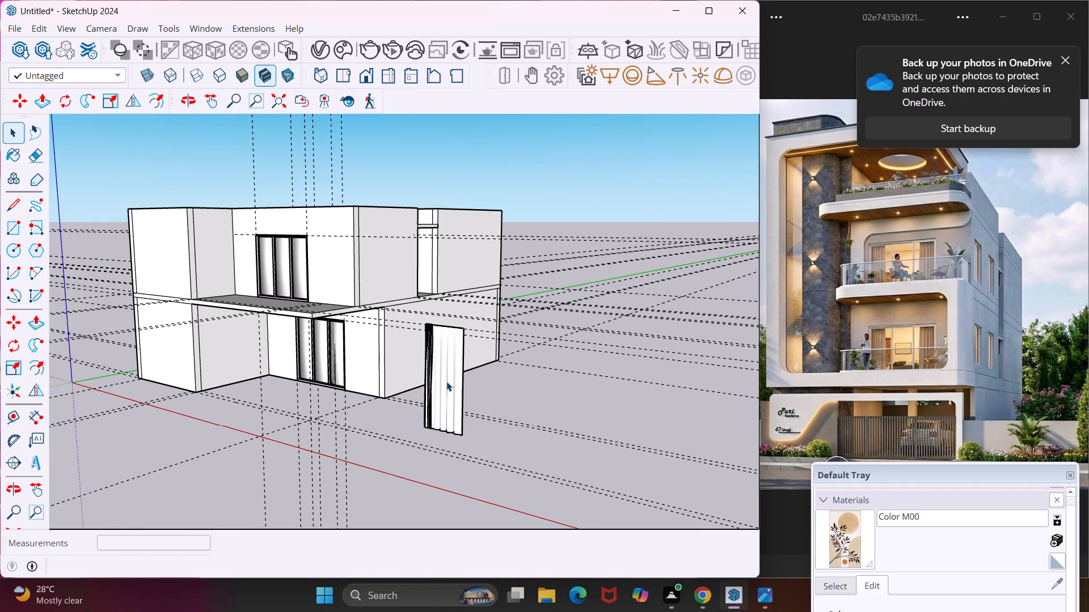
Copy the curtain standing beside the house to the inner face of the upper-floor front window, behind its right-hand pane.
left_click(446, 381)
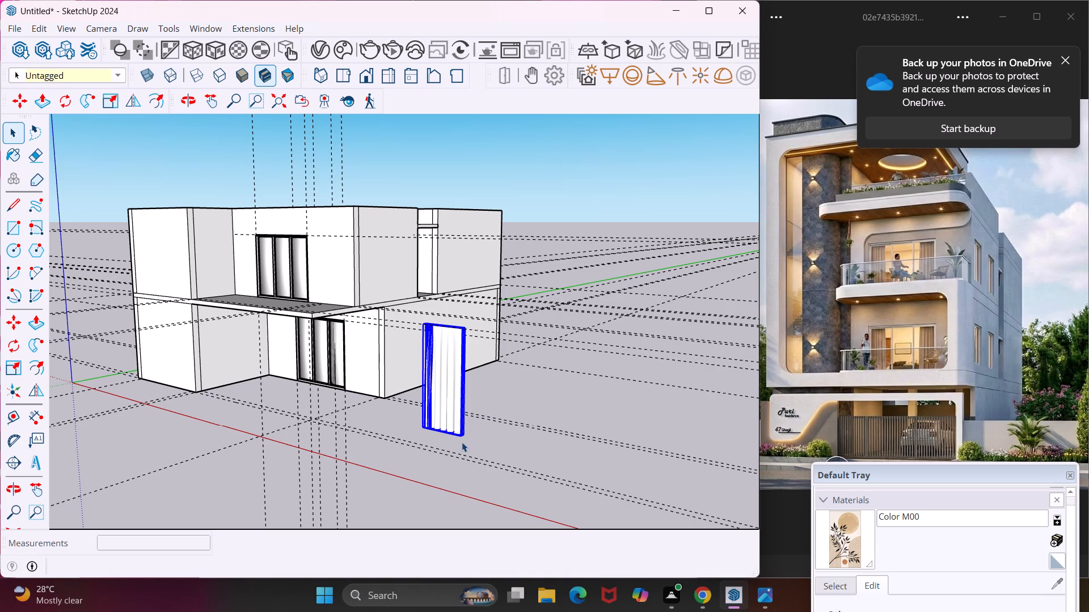
key("m")
scroll(459, 437, "up", 8)
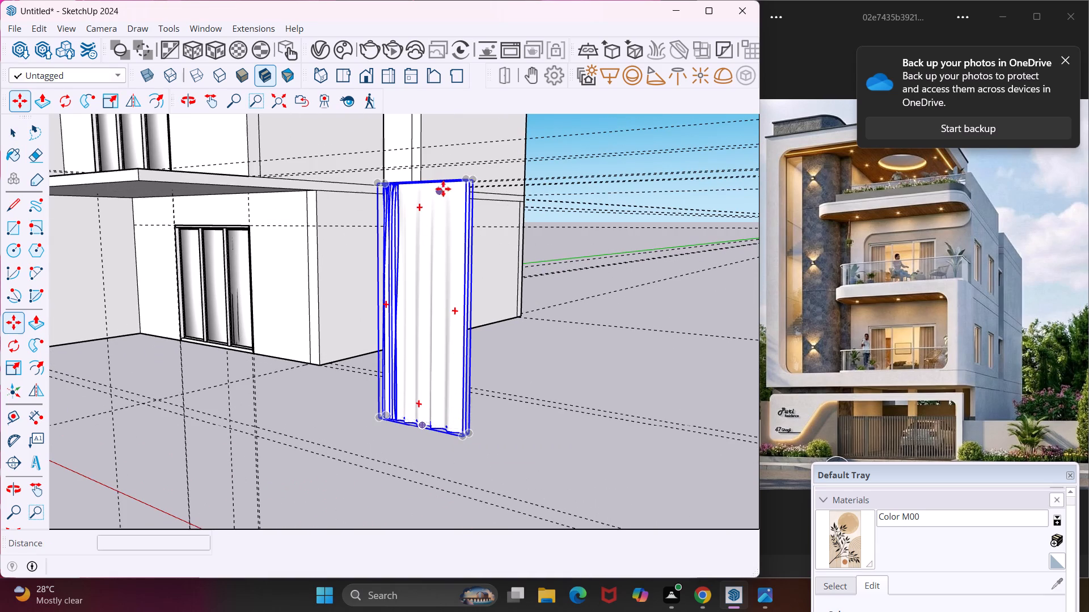
left_click(468, 183)
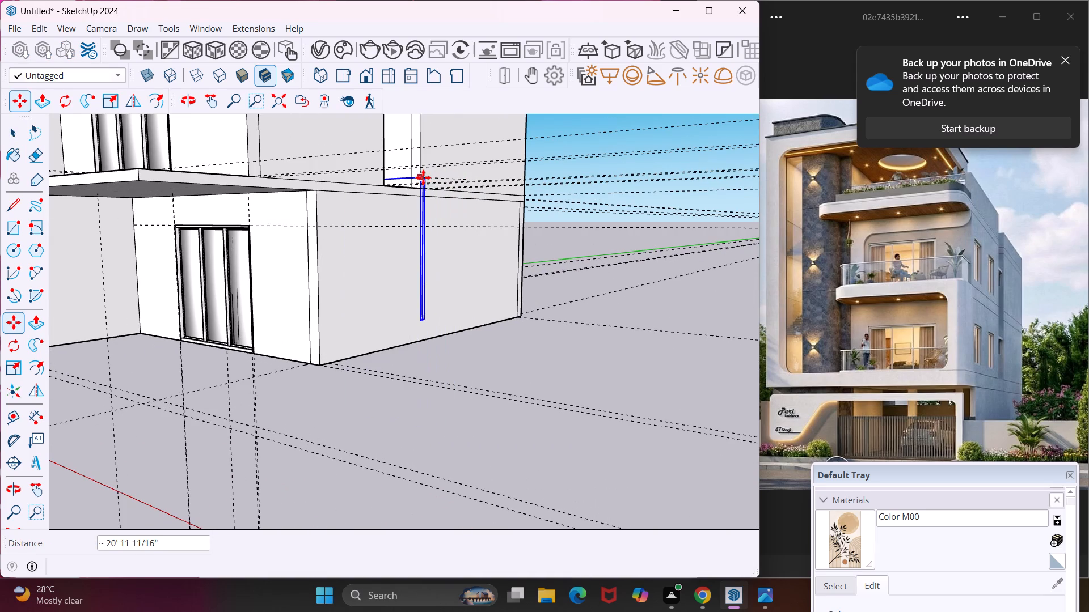
scroll(423, 177, "down", 7)
middle_click_drag(432, 189, 664, 338)
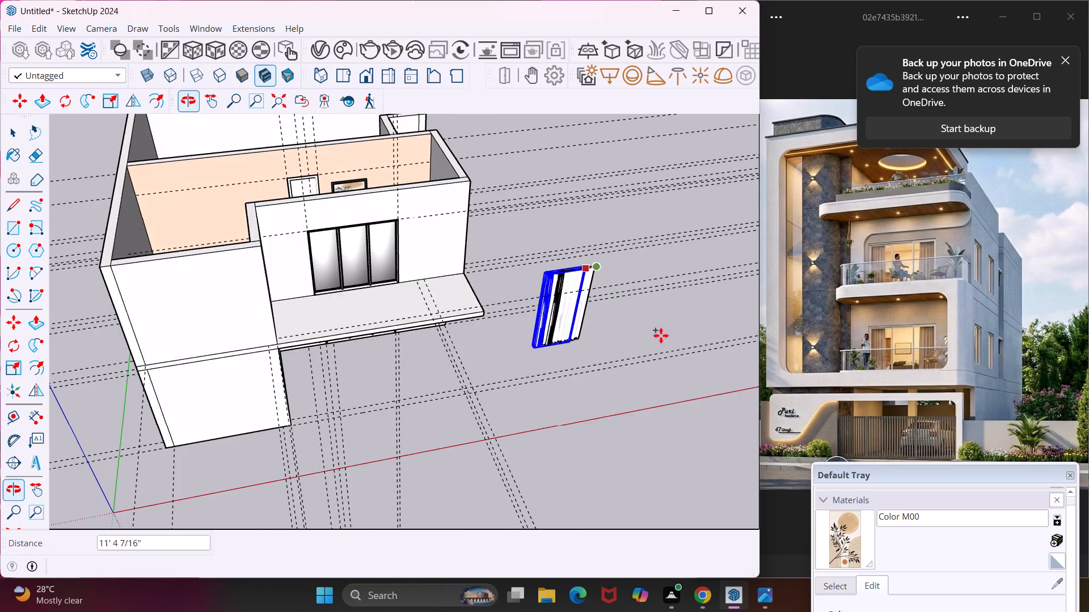
scroll(644, 329, "down", 3)
middle_click_drag(454, 203, 688, 281)
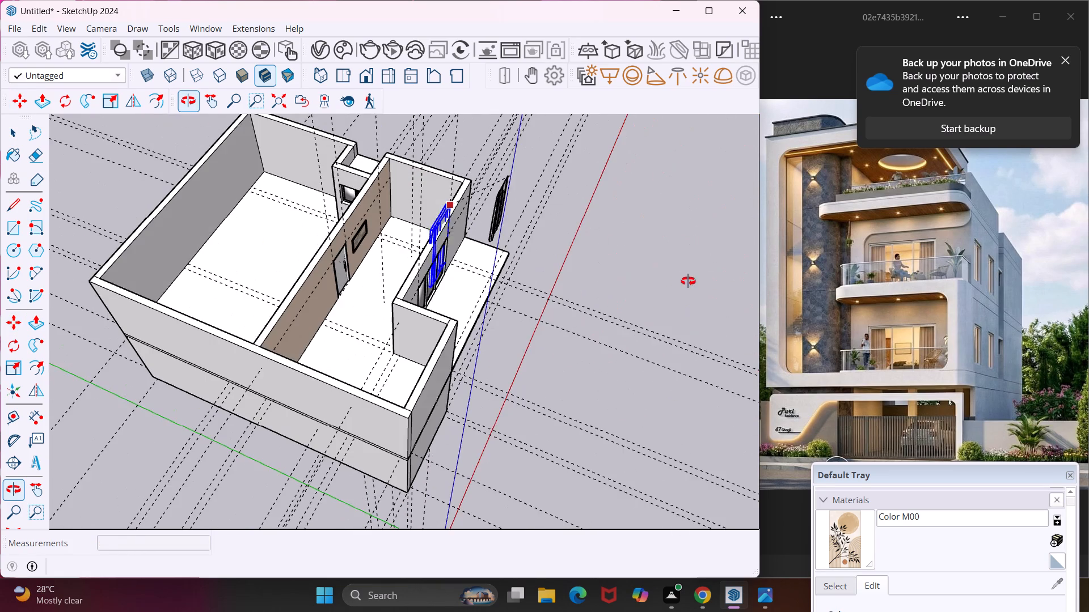
middle_click_drag(688, 281, 687, 280)
middle_click_drag(412, 228, 592, 256)
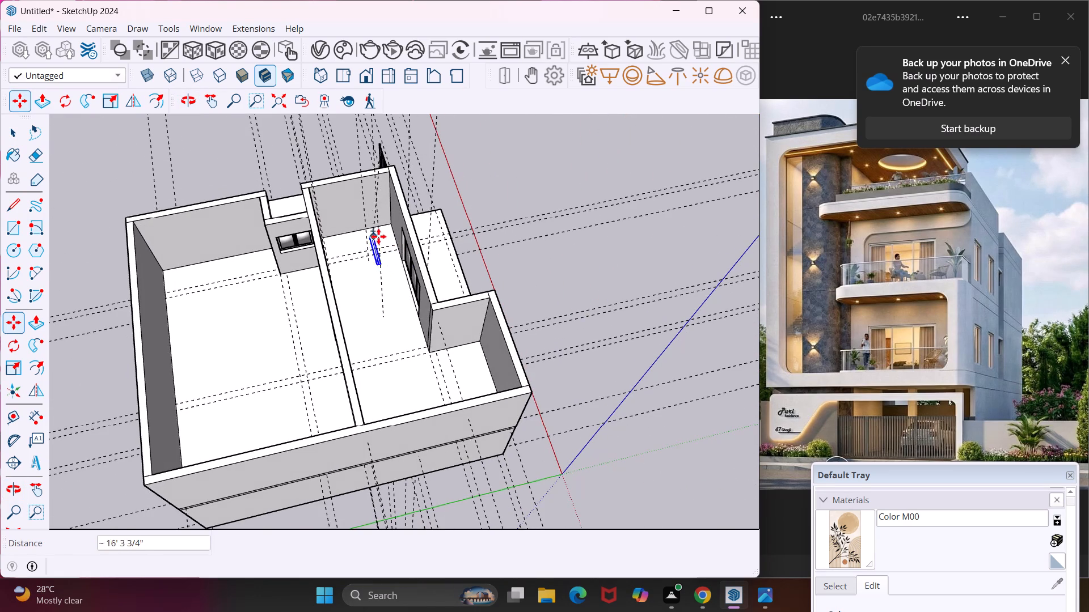
scroll(386, 235, "up", 9)
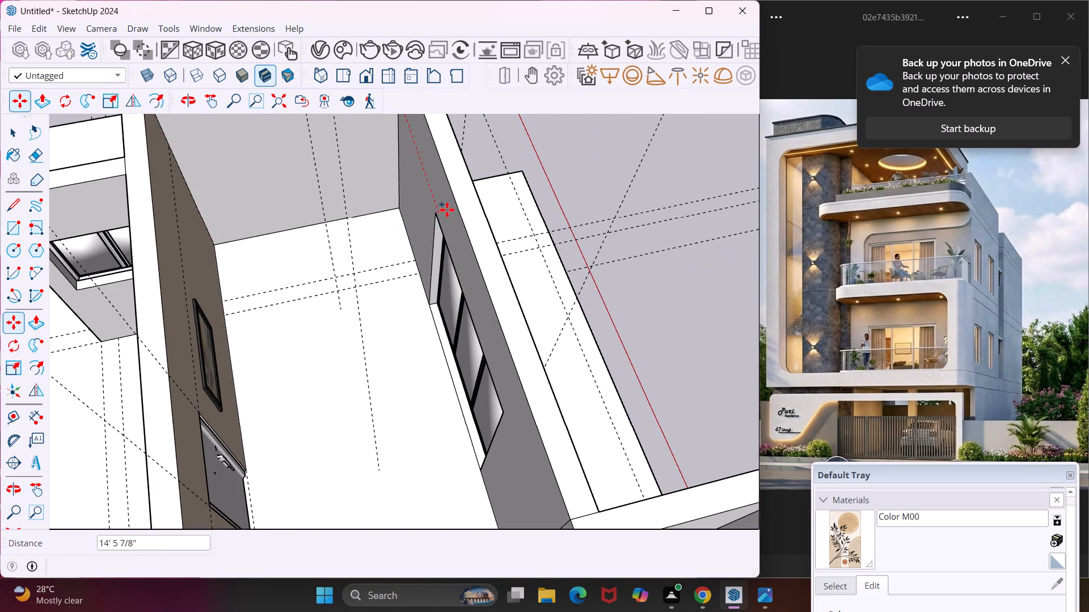
left_click(432, 141)
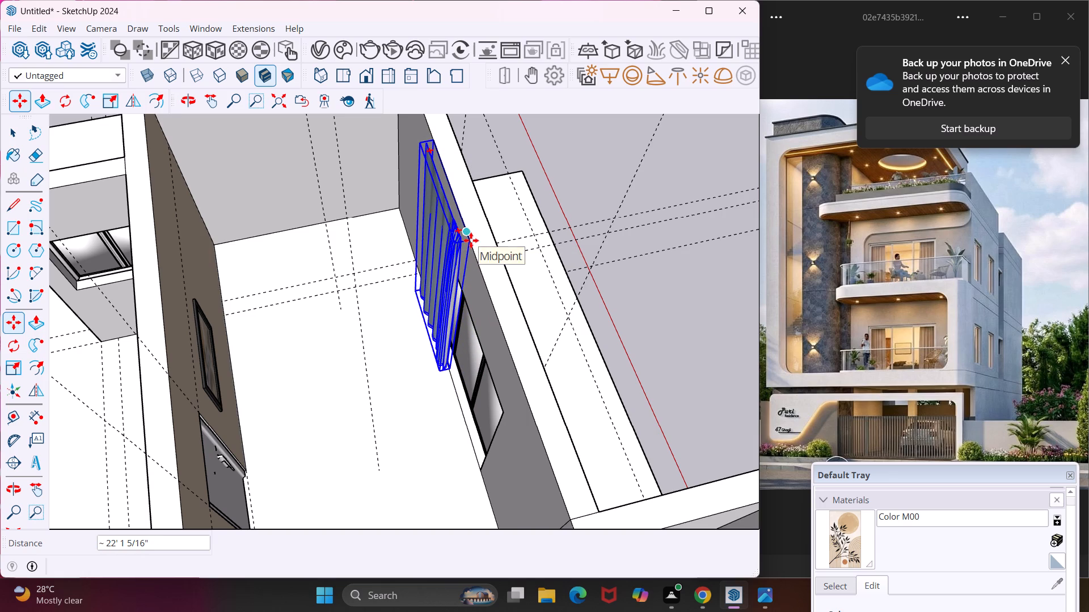
Copy the upper-floor curtain about 7' 2 1/16" along the front wall to the window's left-hand pane.
left_click(468, 241)
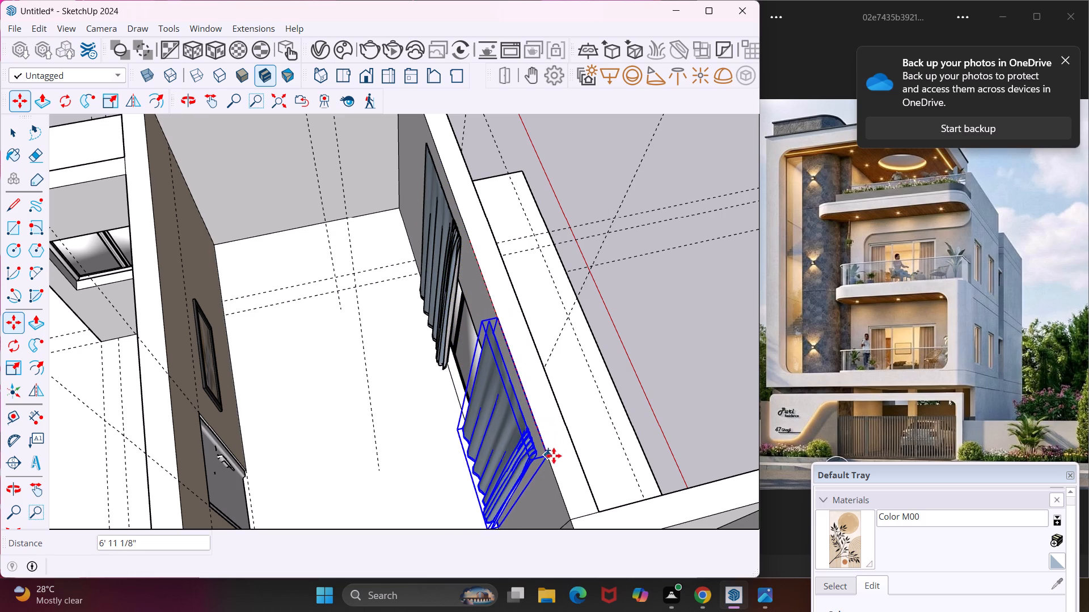
left_click(558, 464)
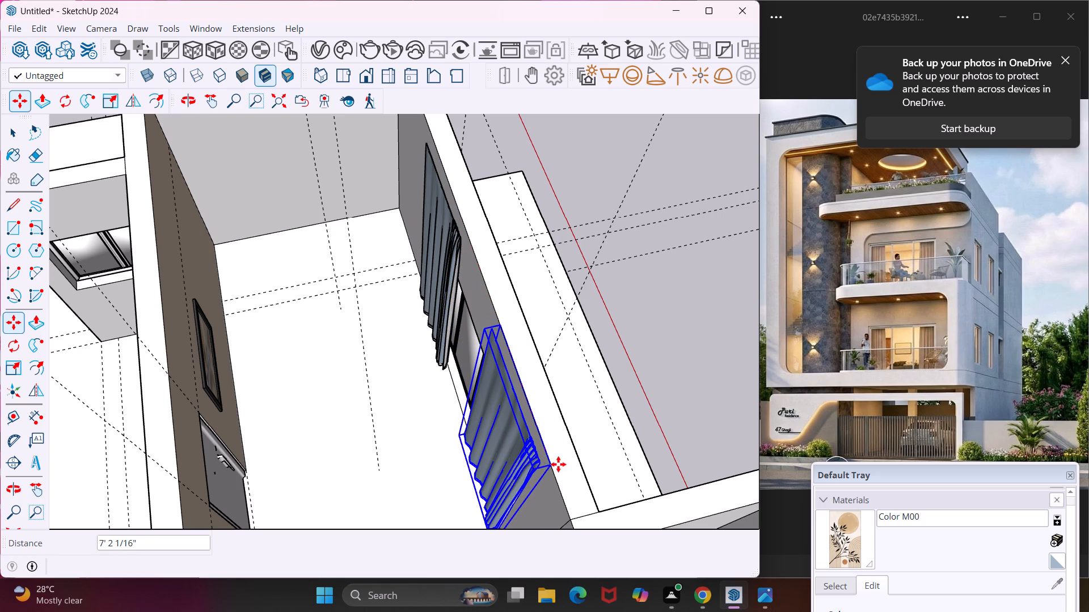
key("Escape")
key("space")
Examine the curtained front windows on both floors from inside and outside the house.
middle_click_drag(570, 436, 619, 363)
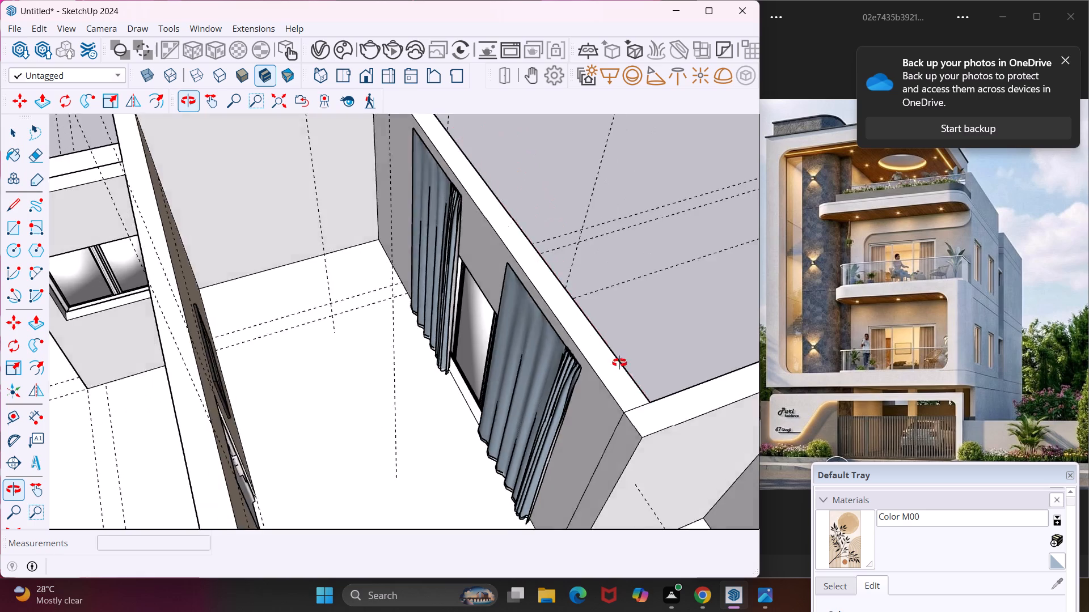
middle_click_drag(619, 363, 297, 319)
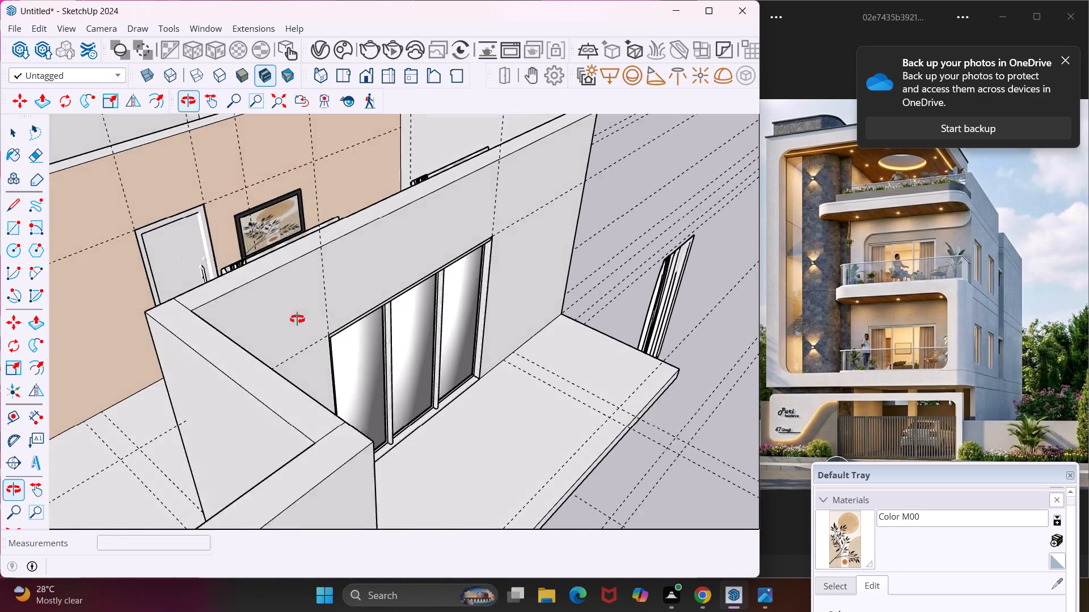
middle_click_drag(297, 319, 297, 319)
scroll(294, 319, "down", 5)
middle_click_drag(411, 429, 305, 300)
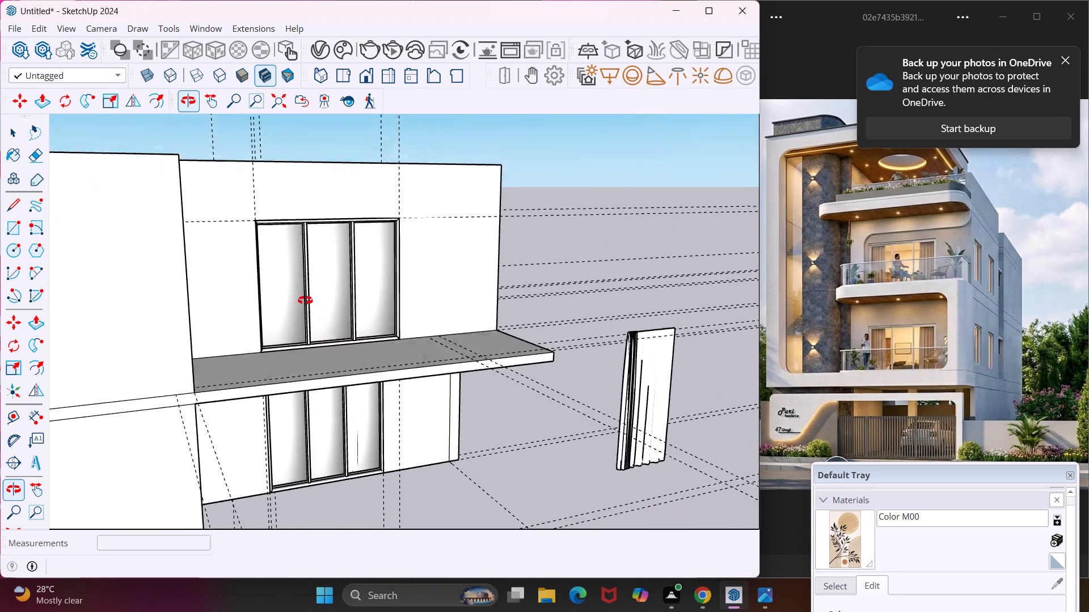
middle_click_drag(305, 300, 302, 288)
middle_click_drag(546, 263, 542, 265)
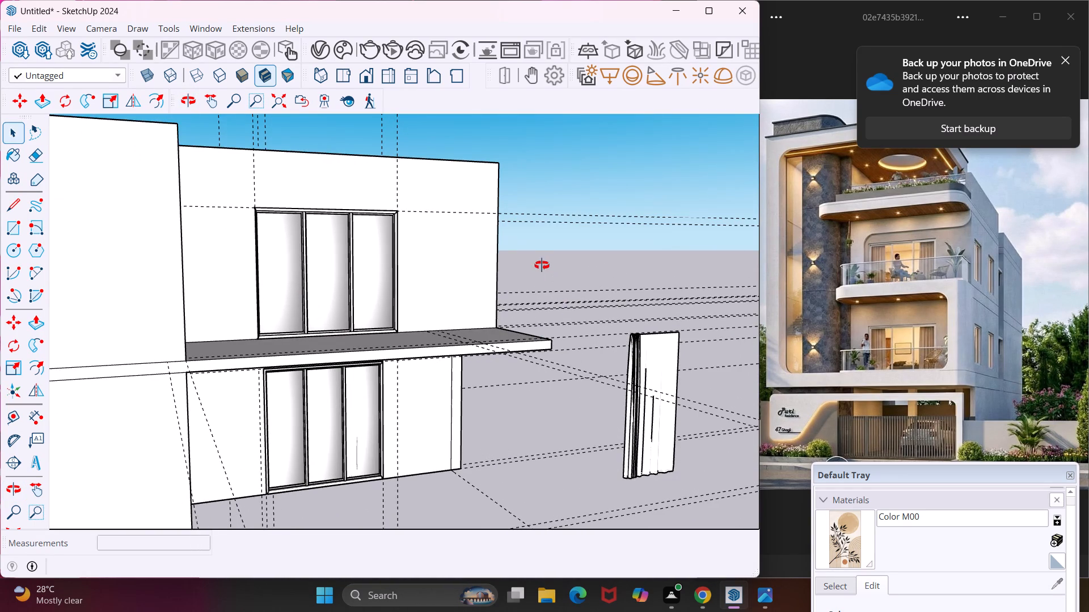
middle_click_drag(542, 265, 560, 470)
scroll(480, 431, "down", 4)
middle_click_drag(471, 477, 387, 394)
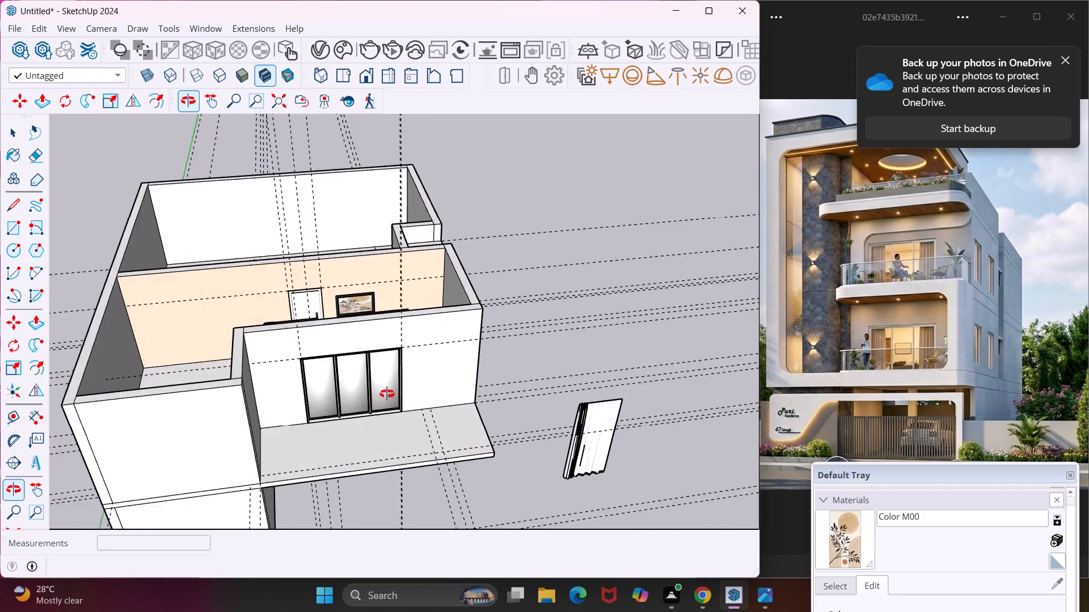
middle_click_drag(387, 394, 324, 341)
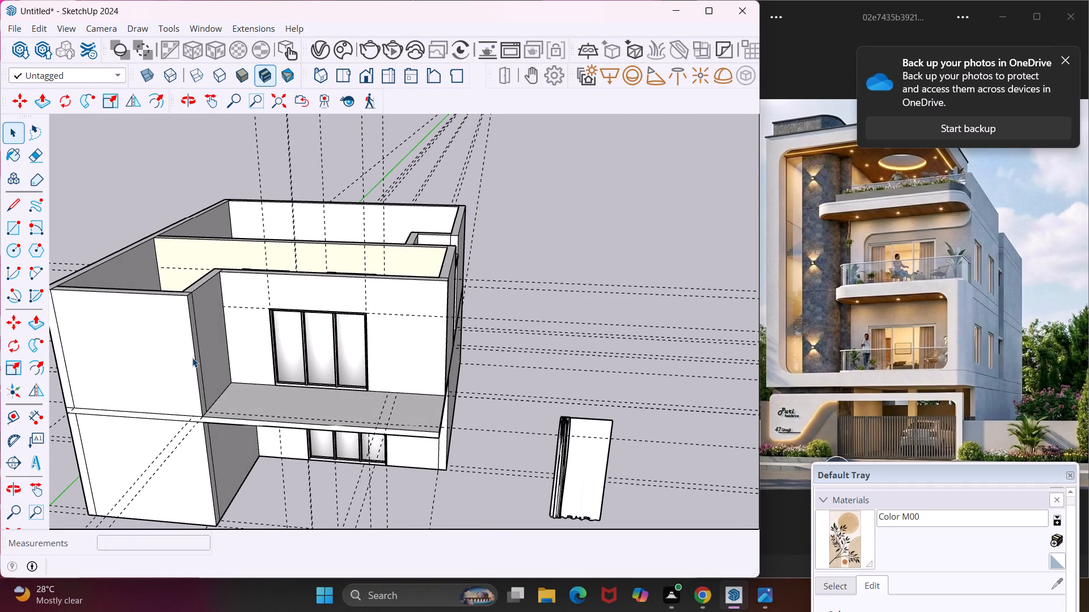
scroll(192, 364, "up", 3)
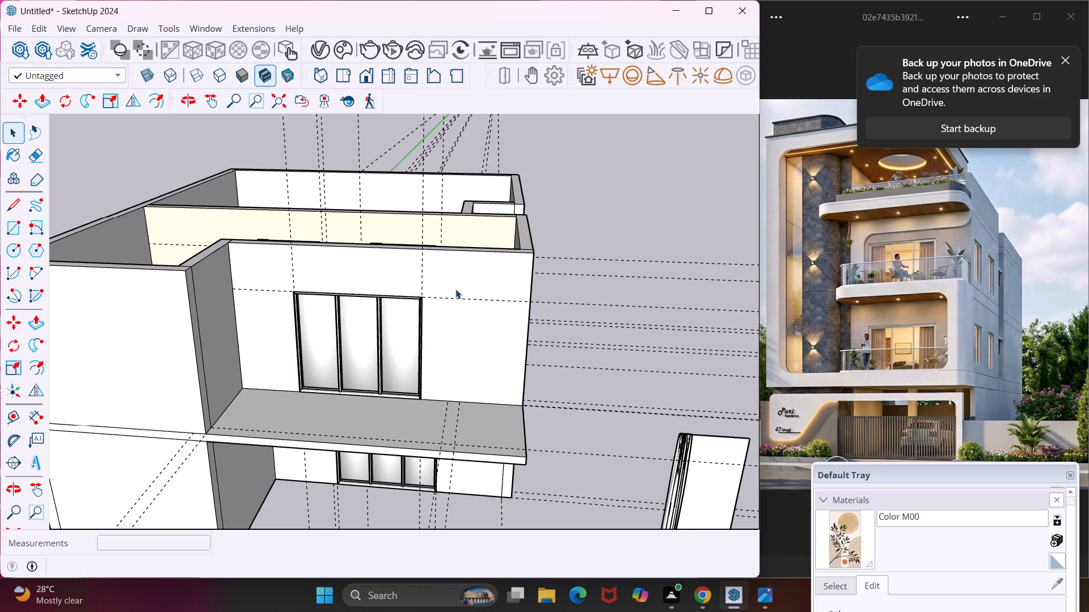
Draw a window rectangle about 2' 4 1/8" by 4' 5 3/16" on the upper-floor front room's side wall.
middle_click_drag(456, 288, 289, 394)
scroll(289, 394, "down", 3)
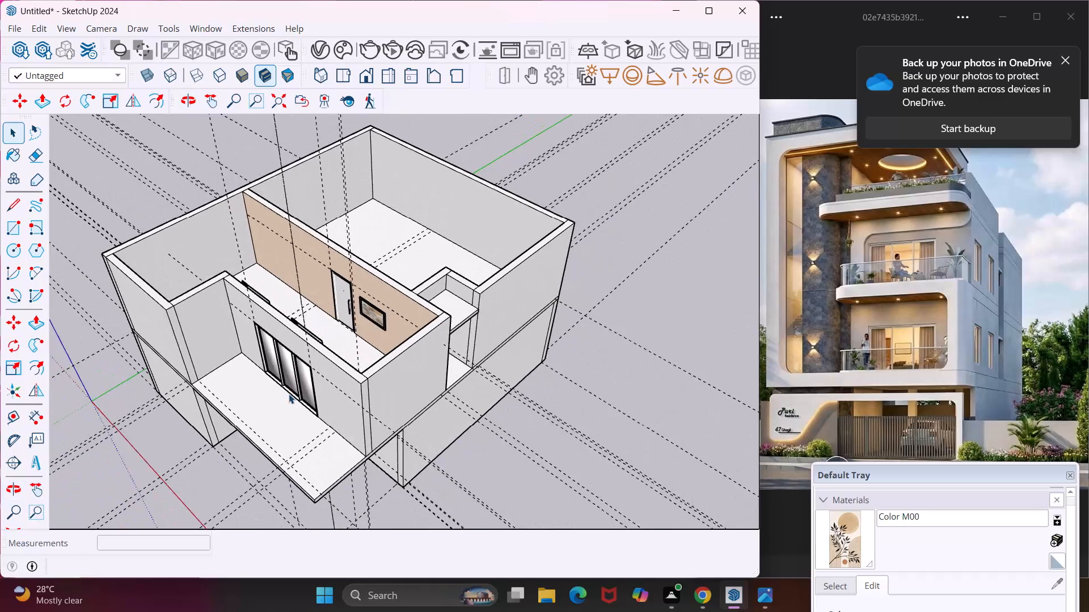
scroll(289, 394, "down", 2)
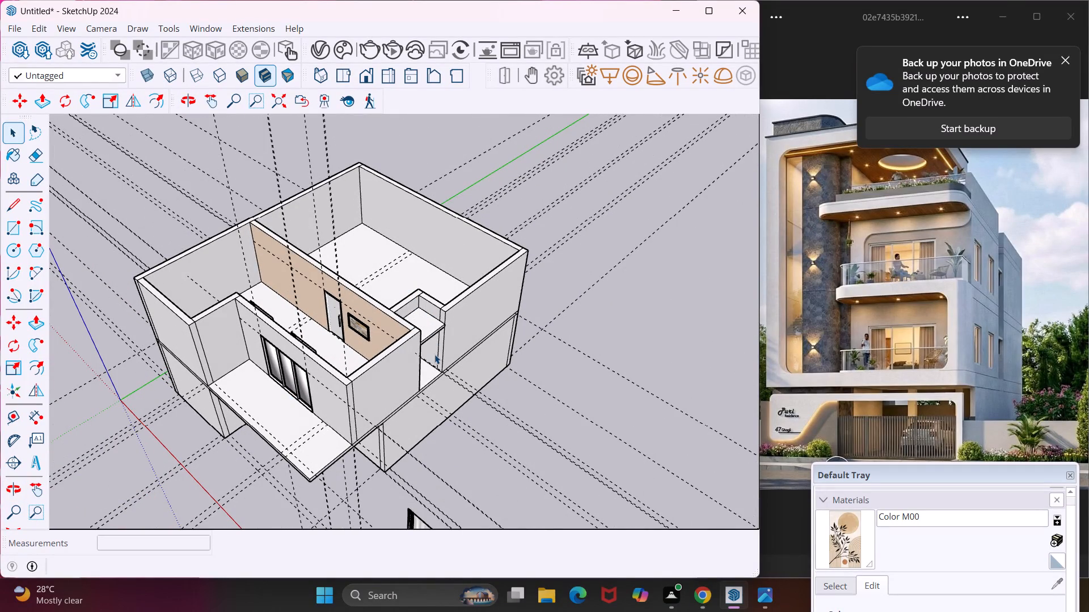
middle_click_drag(414, 394, 392, 380)
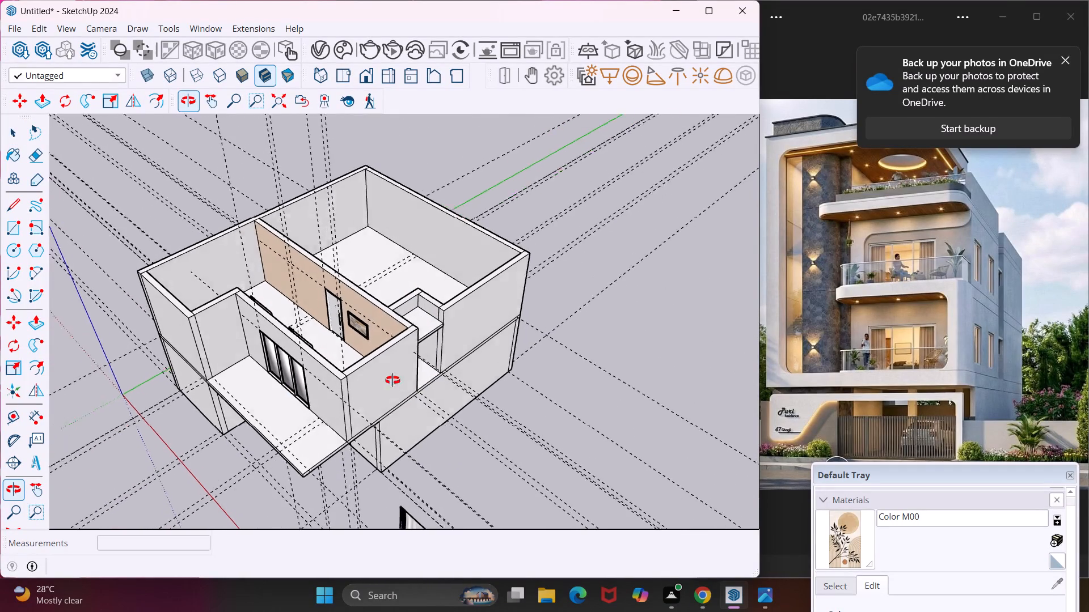
middle_click_drag(392, 380, 261, 280)
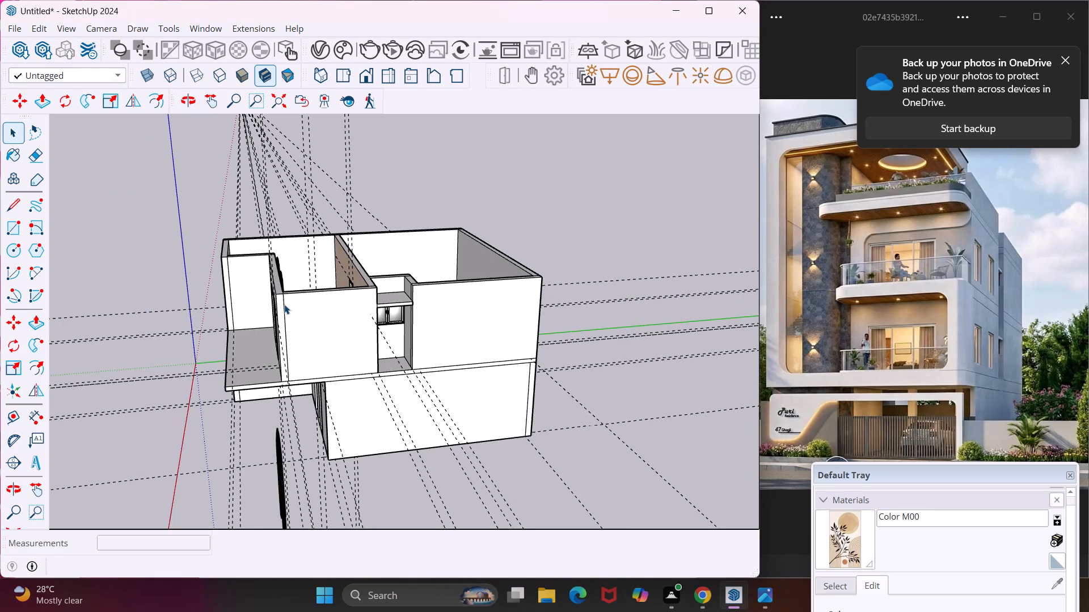
left_click(7, 233)
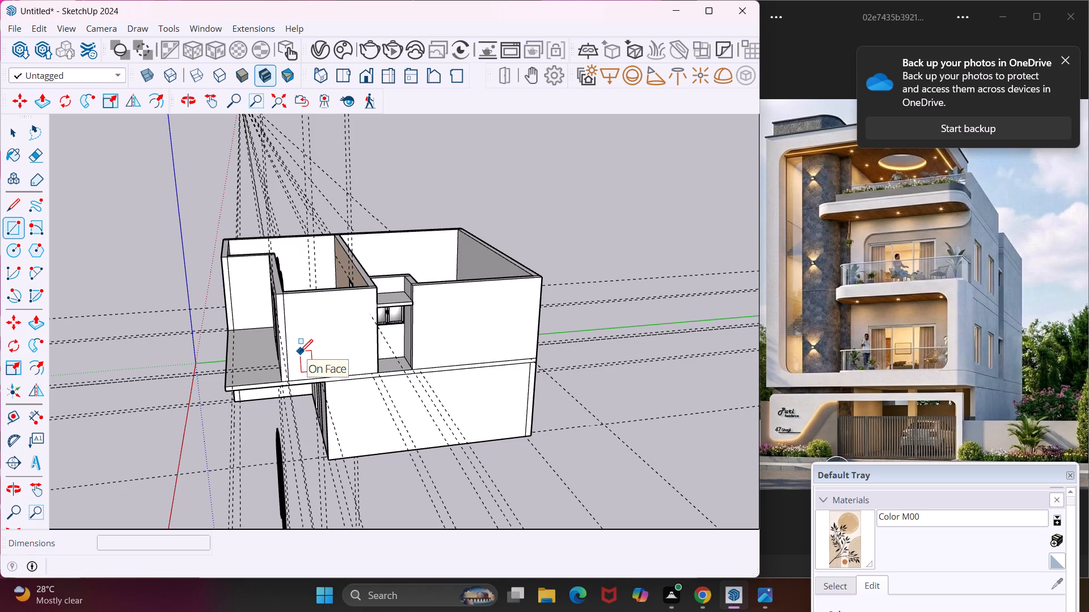
left_click(297, 355)
left_click(318, 315)
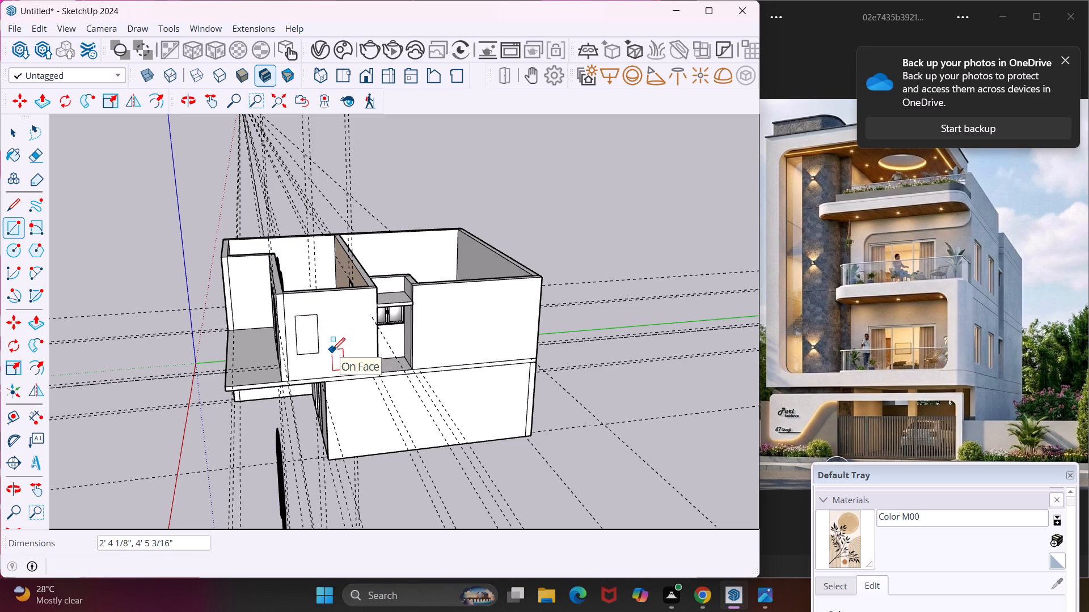
key("Escape")
key("space")
Copy the window rectangle about 3' 10" along the green axis on the same side wall.
left_click(314, 342)
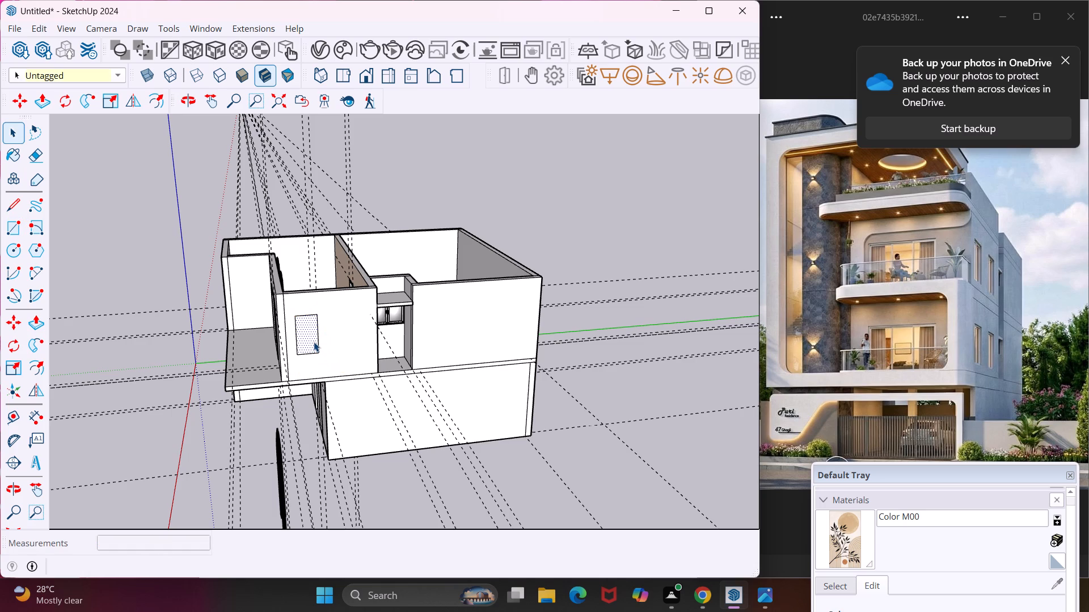
key("m")
left_click(314, 342)
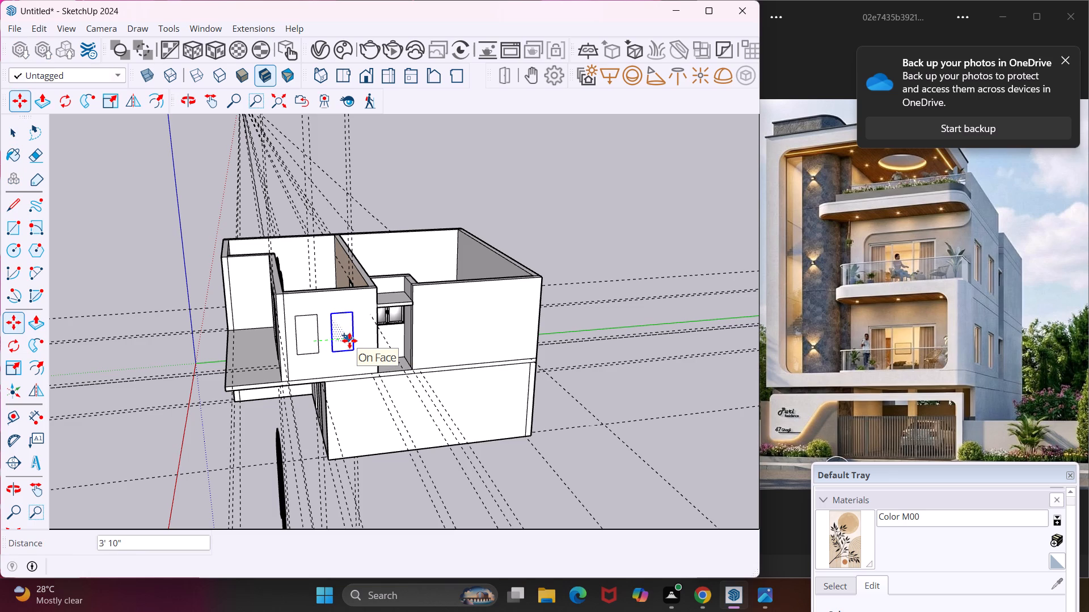
left_click(349, 341)
key("Escape")
key("space")
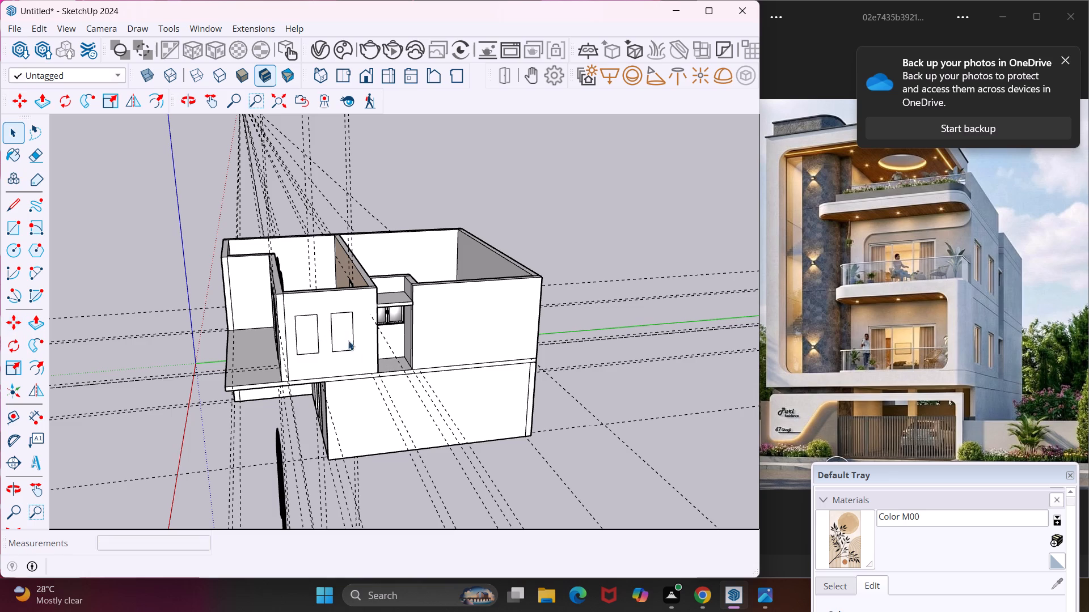
Push both side-wall rectangles 9" through the wall with Push/Pull to cut two window openings.
left_click(301, 342)
middle_click_drag(301, 342, 331, 388)
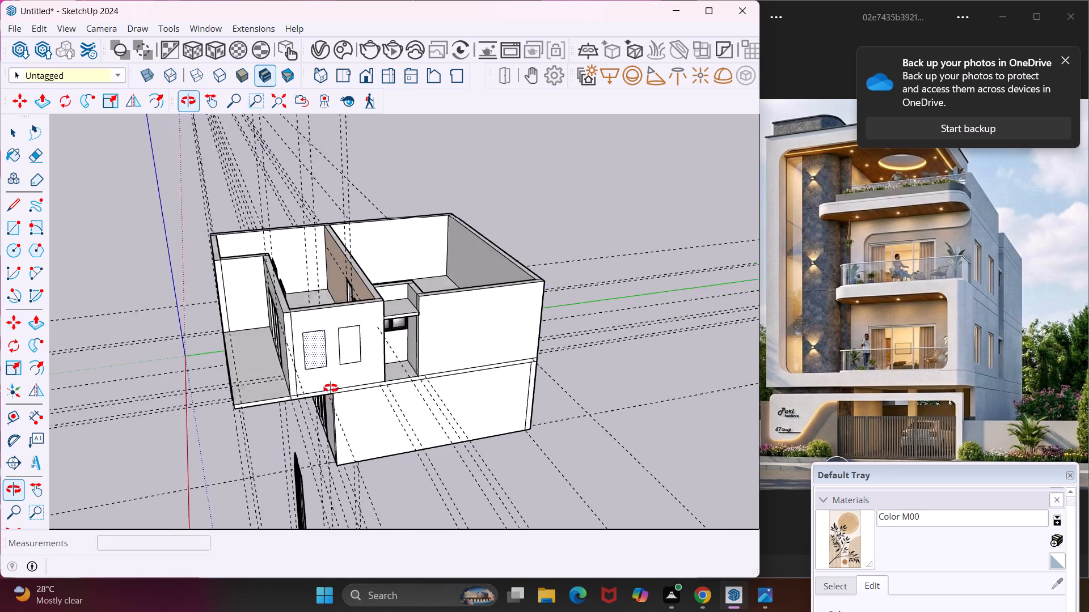
middle_click_drag(331, 388, 360, 437)
key("p")
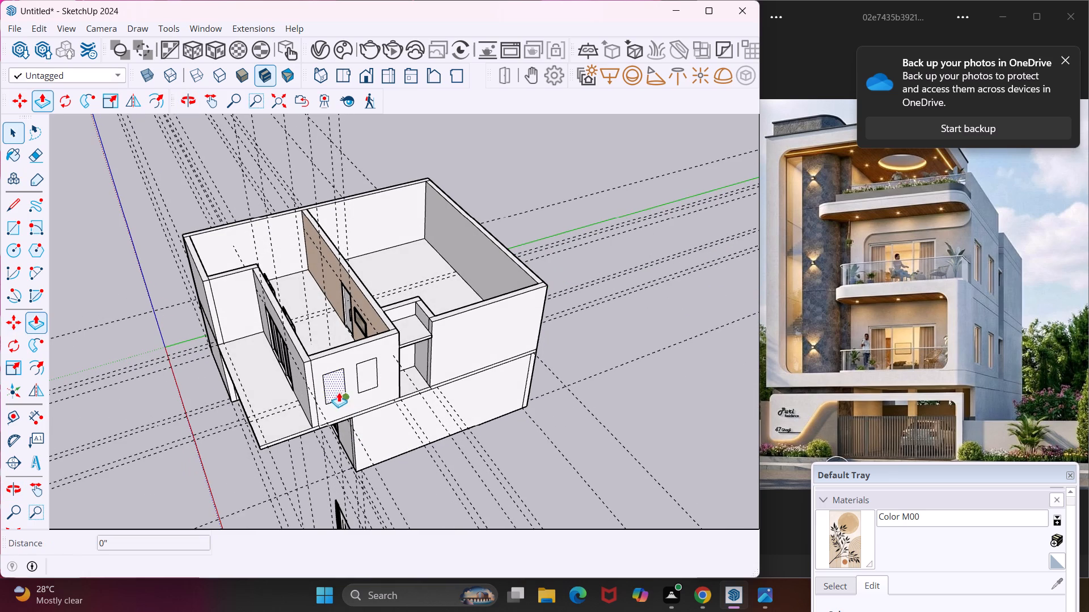
left_click(336, 384)
middle_click_drag(324, 346, 336, 359)
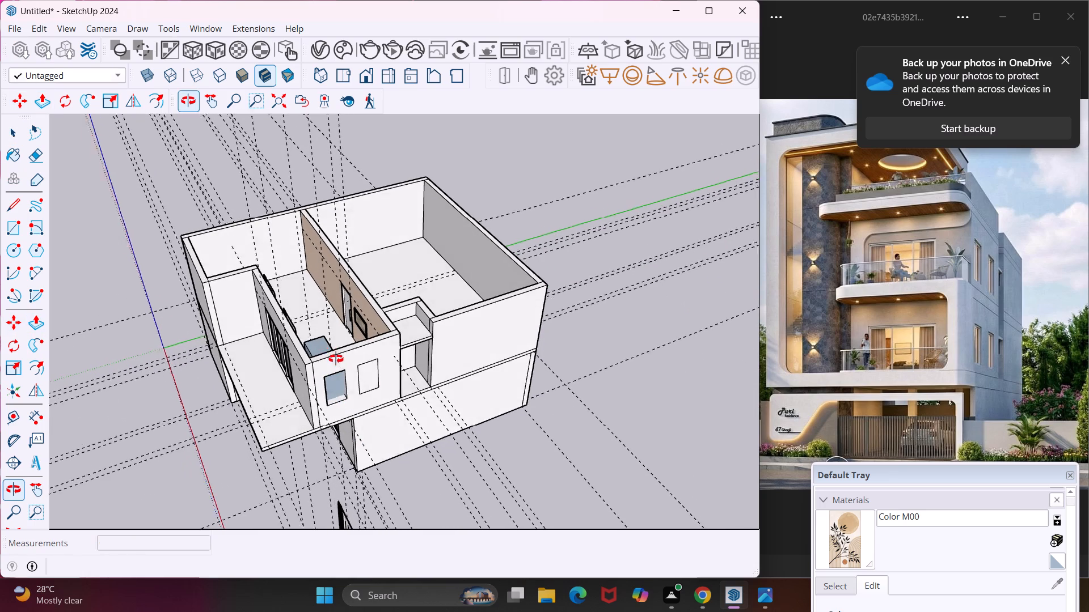
middle_click_drag(336, 359, 372, 422)
scroll(352, 396, "up", 9)
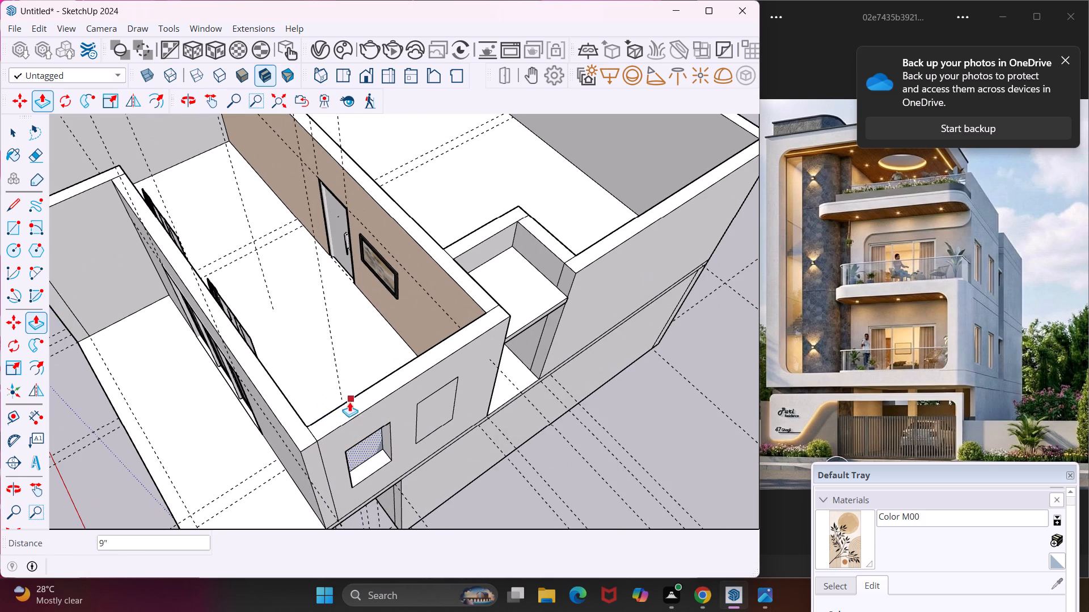
left_click(349, 402)
left_click(441, 403)
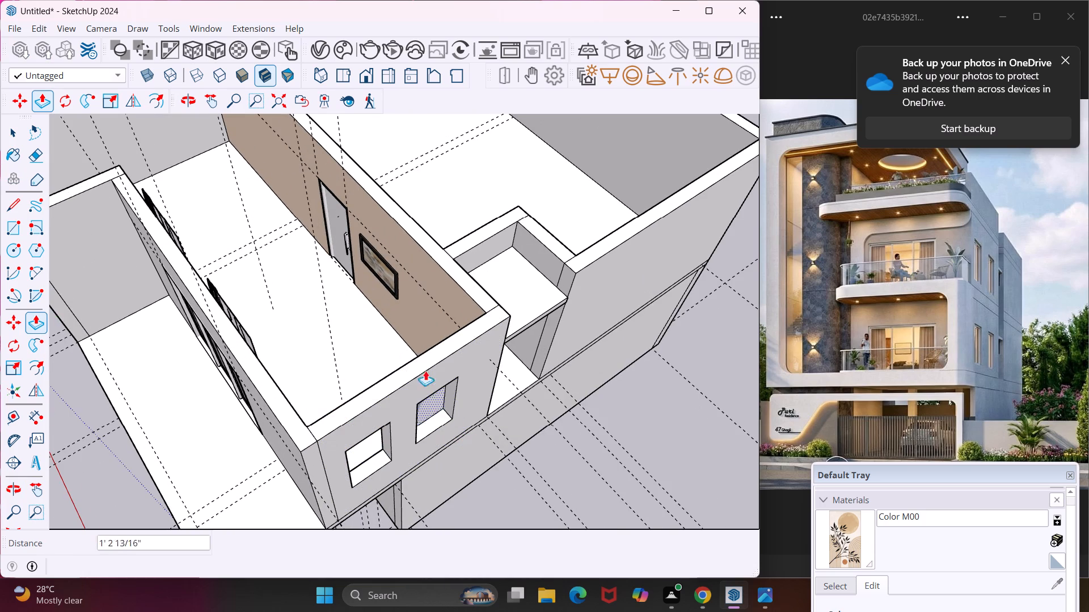
left_click(419, 352)
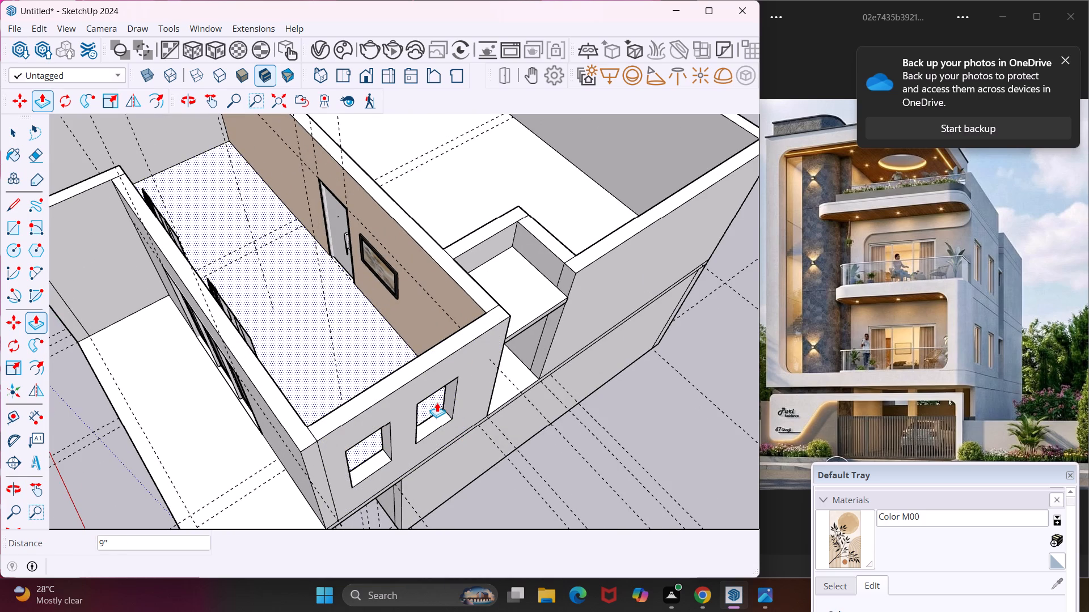
key("Escape")
key("space")
middle_click_drag(447, 414, 400, 373)
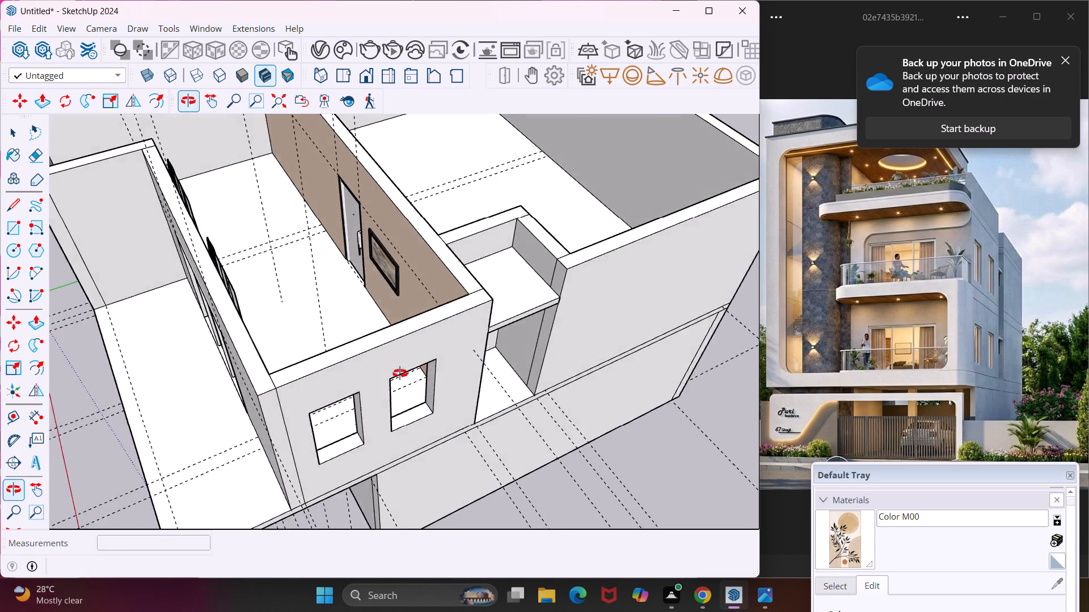
middle_click_drag(400, 373, 344, 286)
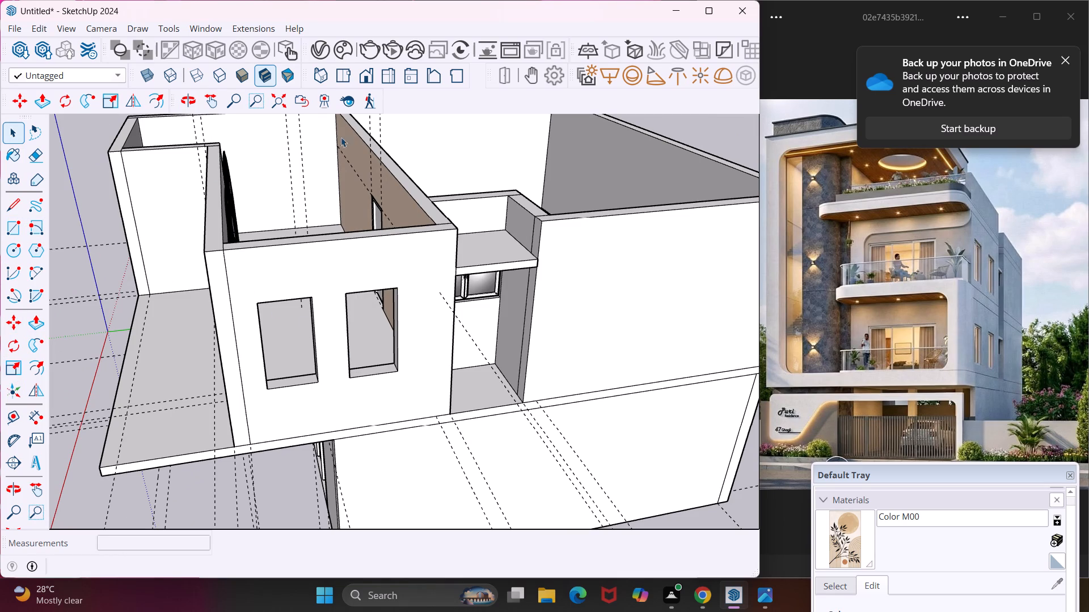
Search the downloaded Chaos Cosmos assets for "window" and import the single-pane Window 46-05.
left_click(349, 48)
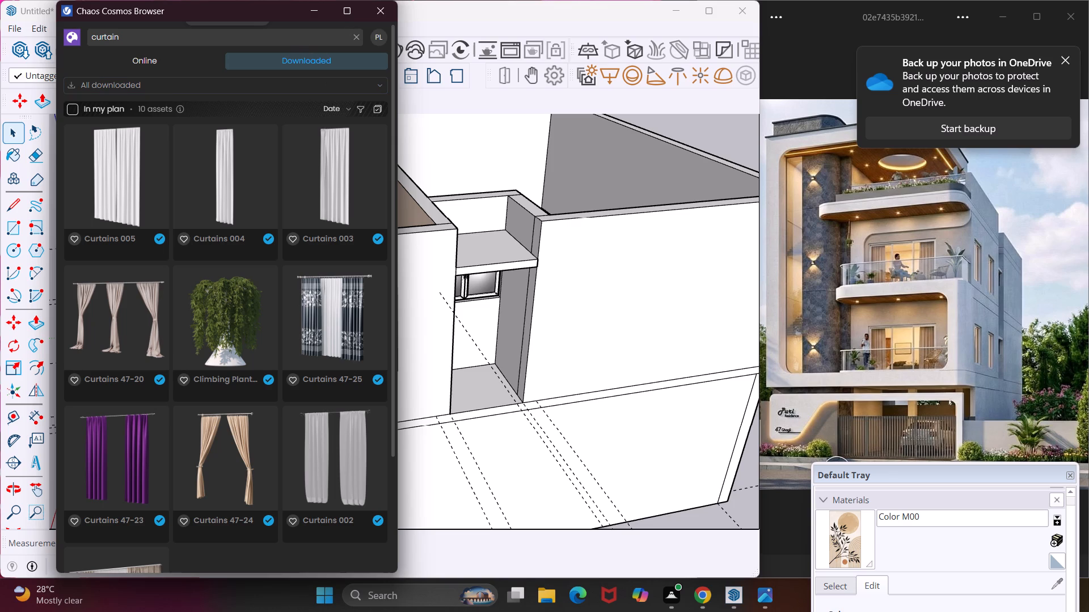
left_click(290, 37)
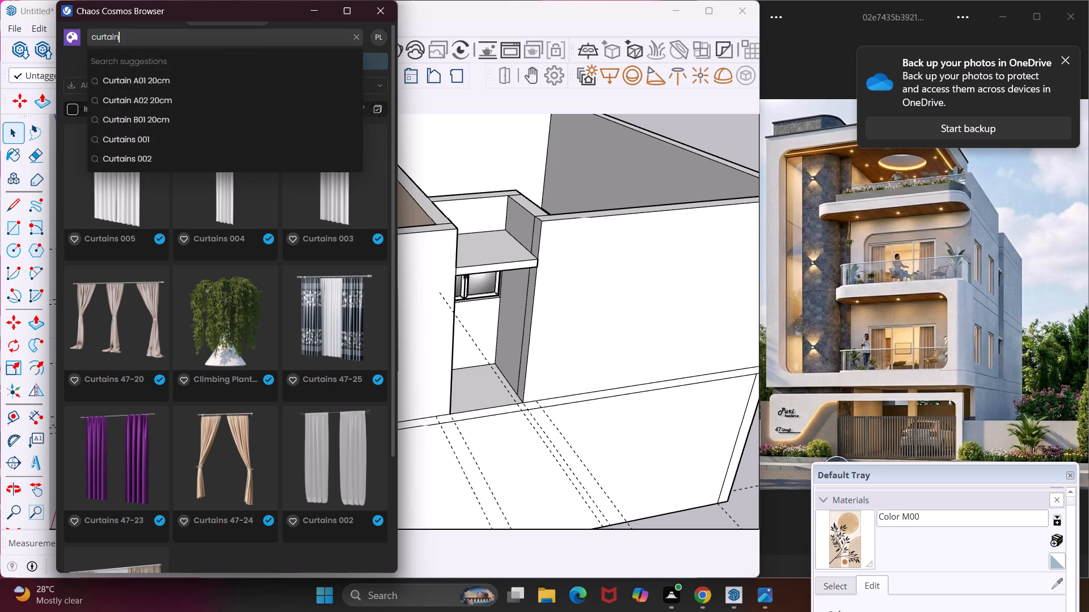
key("BackSpace")
key("BackSpace")
key("BackSpace")
key("BackSpace")
key("BackSpace")
key("BackSpace")
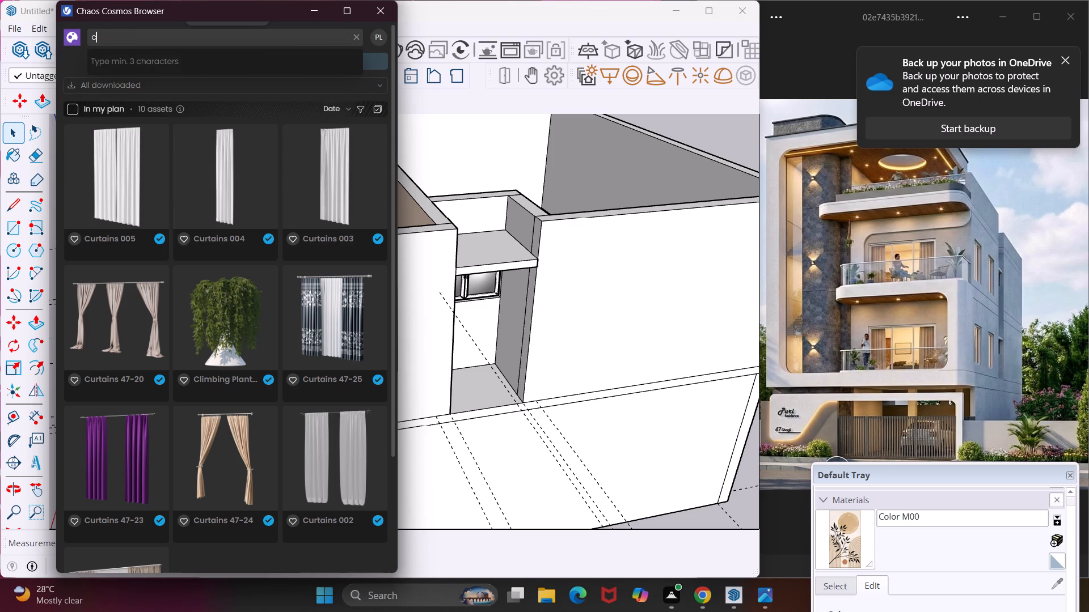
key("BackSpace")
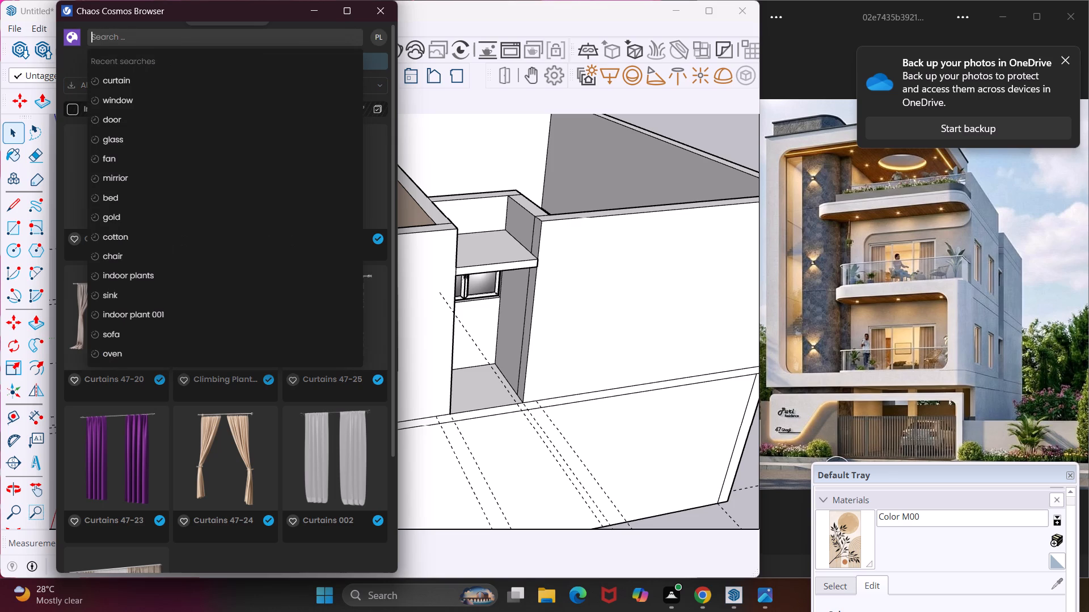
type("window")
key("Return")
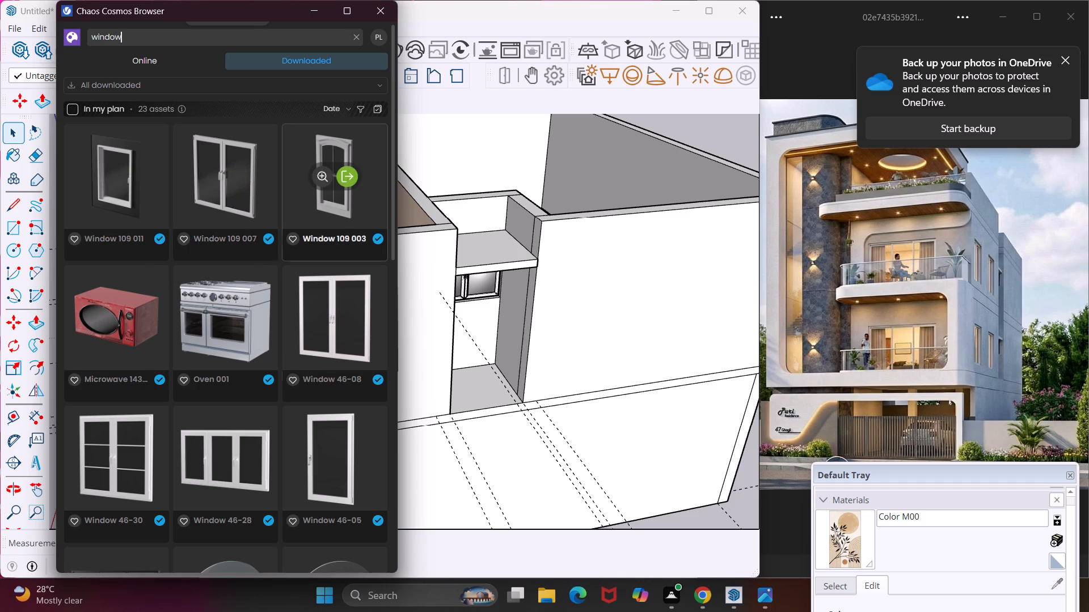
left_click(348, 451)
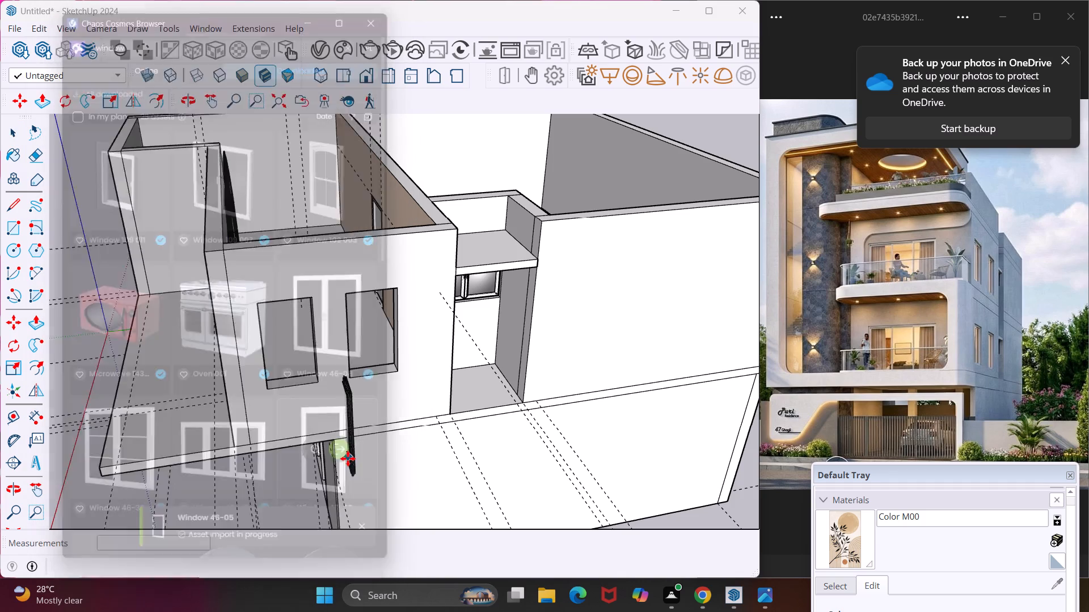
Place two Window 46-05 instances on the ground beside the house, near the standing curtain.
scroll(345, 427, "down", 13)
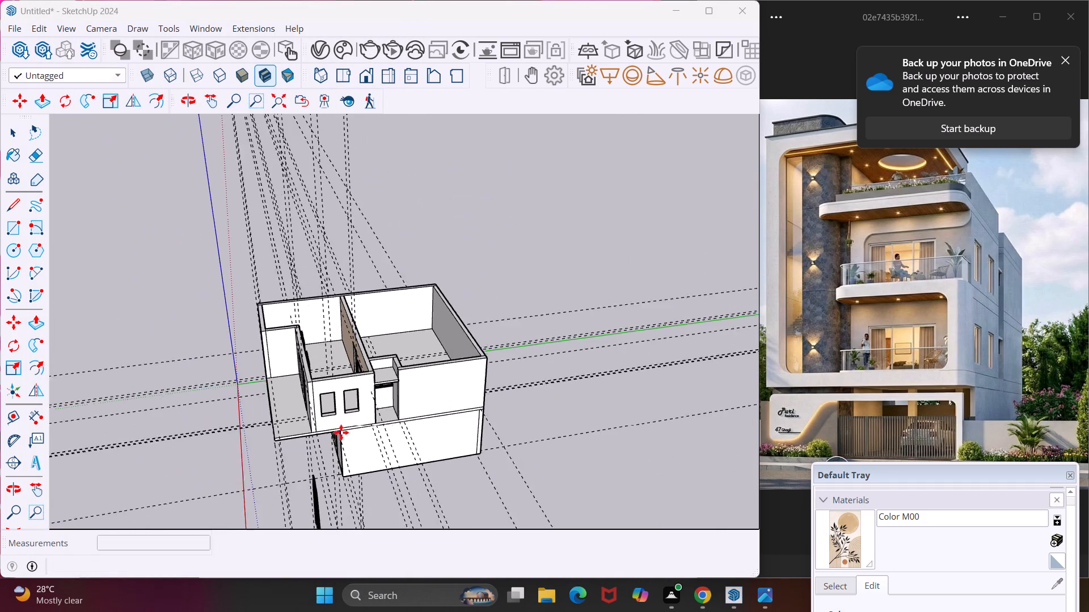
scroll(341, 432, "down", 2)
middle_click_drag(345, 448, 501, 425)
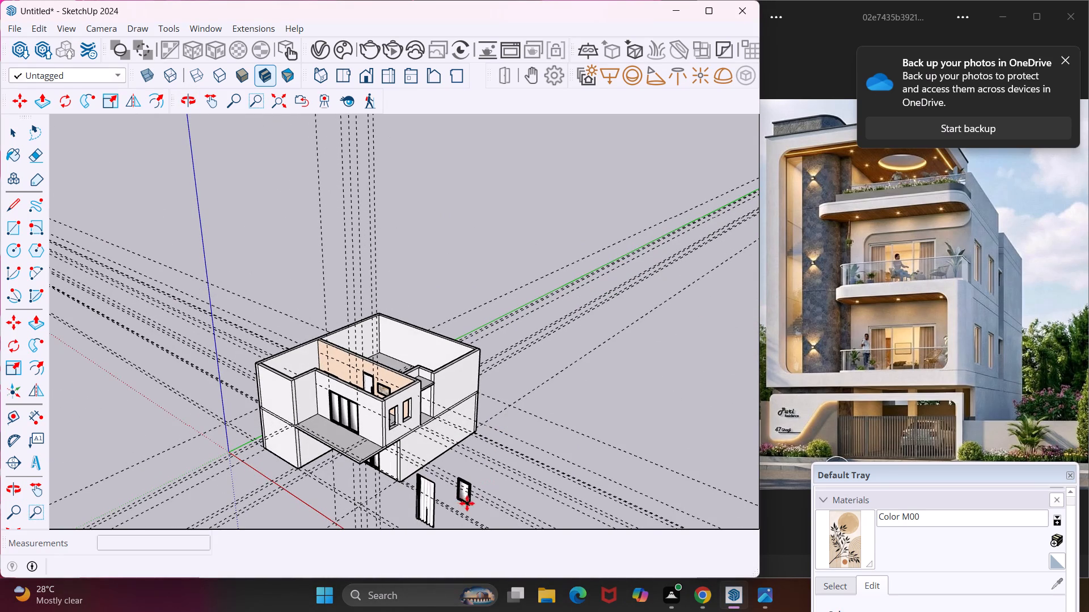
left_click(467, 503)
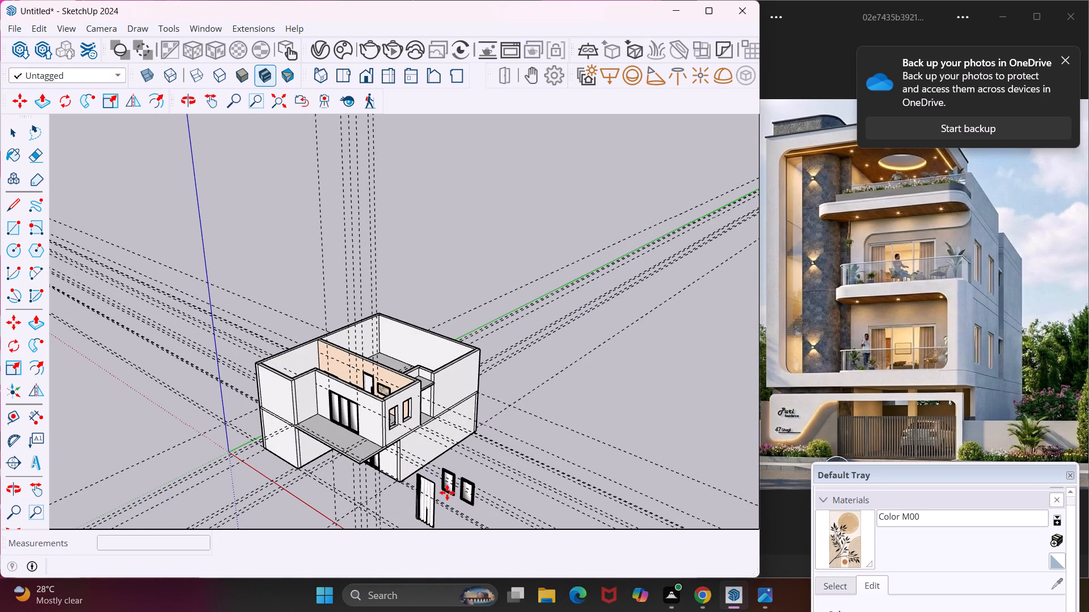
left_click(446, 492)
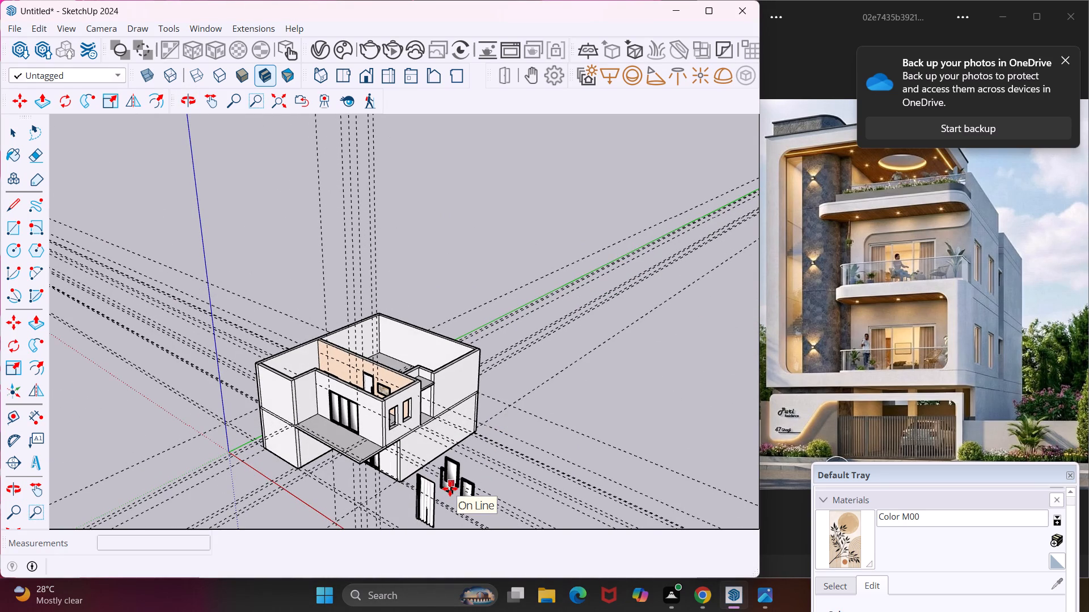
key("Escape")
Rotate the placed window nearer the house 90° about the vertical axis to align it with the side wall.
key("space")
scroll(450, 488, "up", 6)
left_click(451, 488)
middle_click_drag(451, 488, 426, 491)
scroll(426, 491, "up", 12)
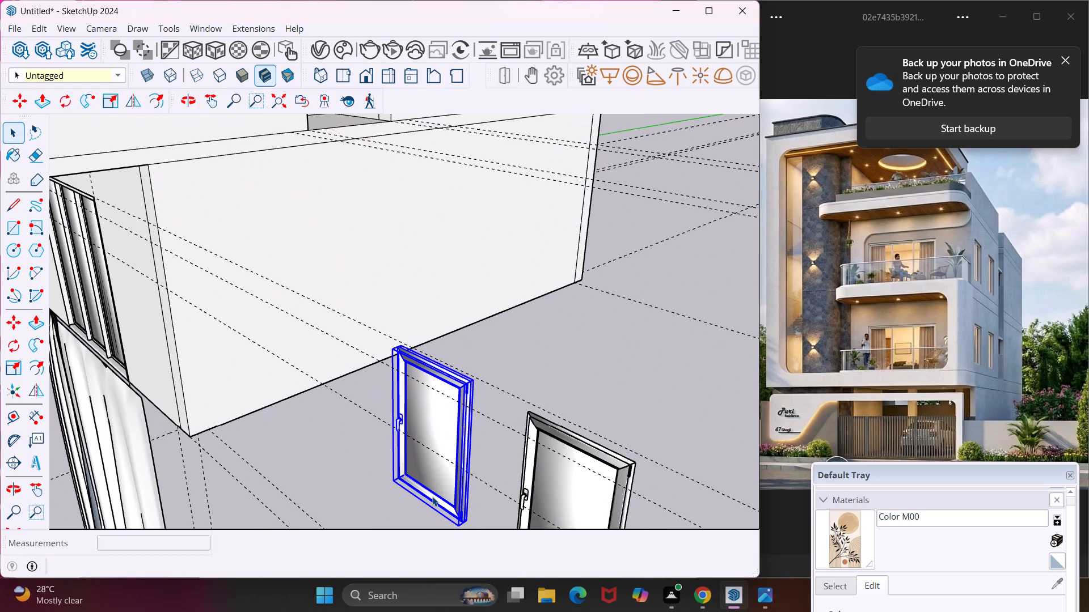
left_click(16, 335)
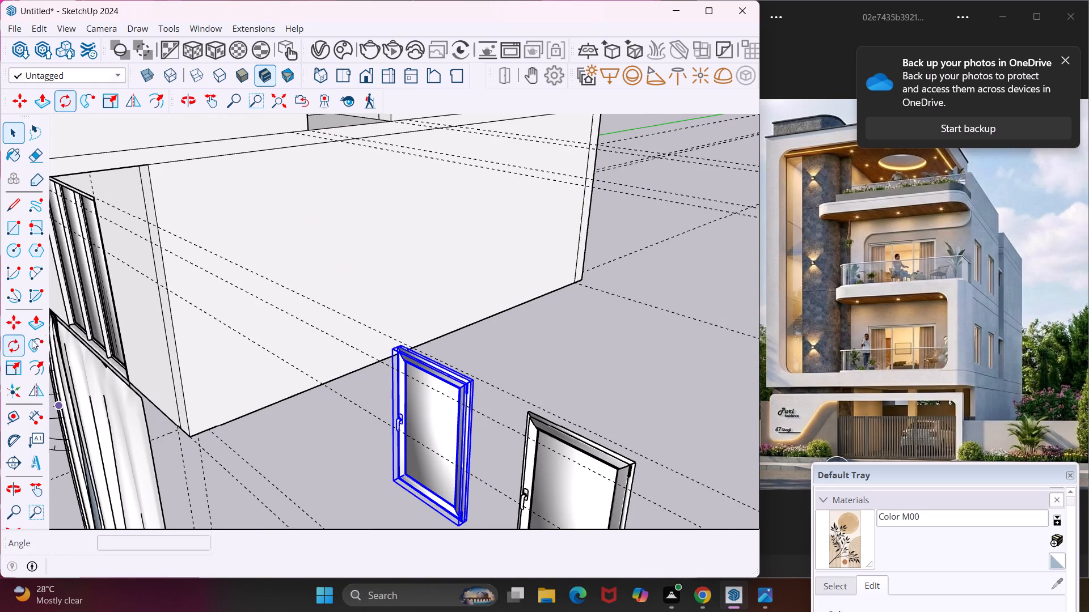
scroll(244, 370, "down", 4)
left_click(358, 471)
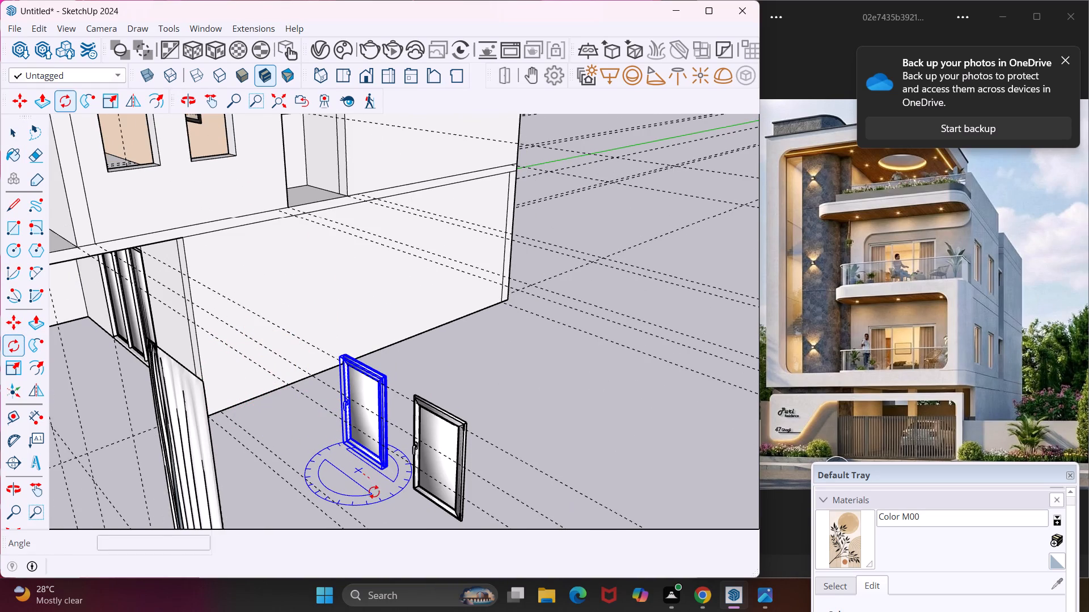
left_click(413, 516)
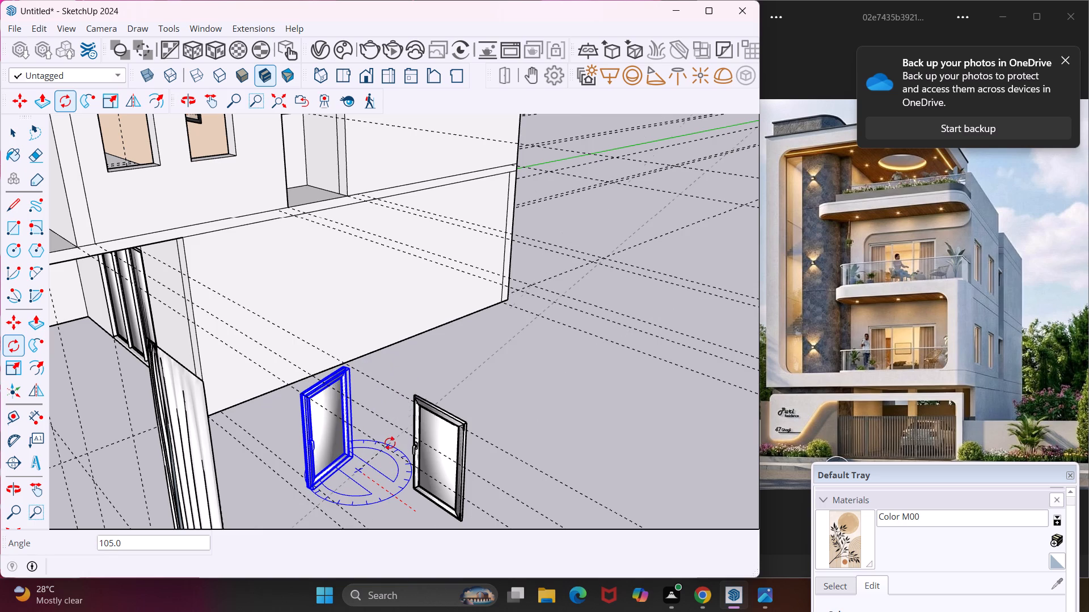
left_click(391, 453)
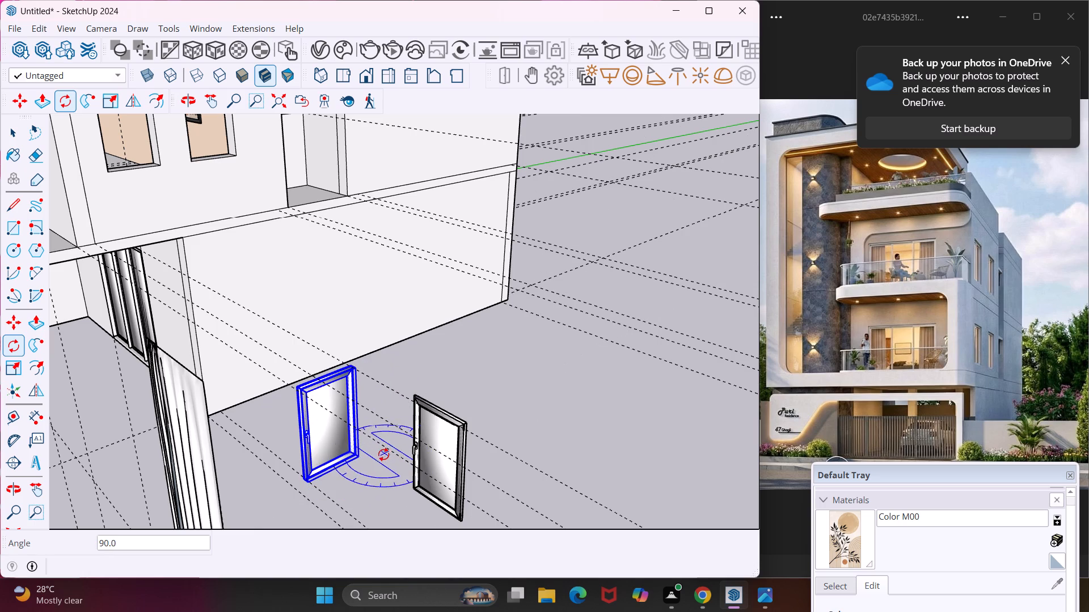
Move the rotated window by its bottom corner to the lower corner of the first upper-floor side-wall opening.
key("m")
scroll(316, 478, "up", 8)
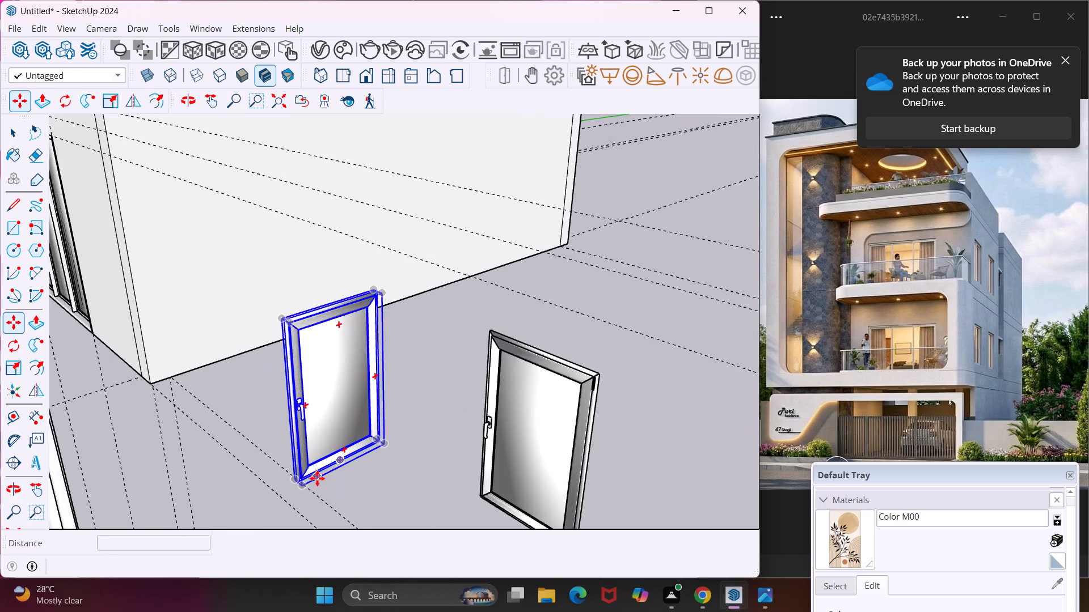
scroll(317, 478, "up", 3)
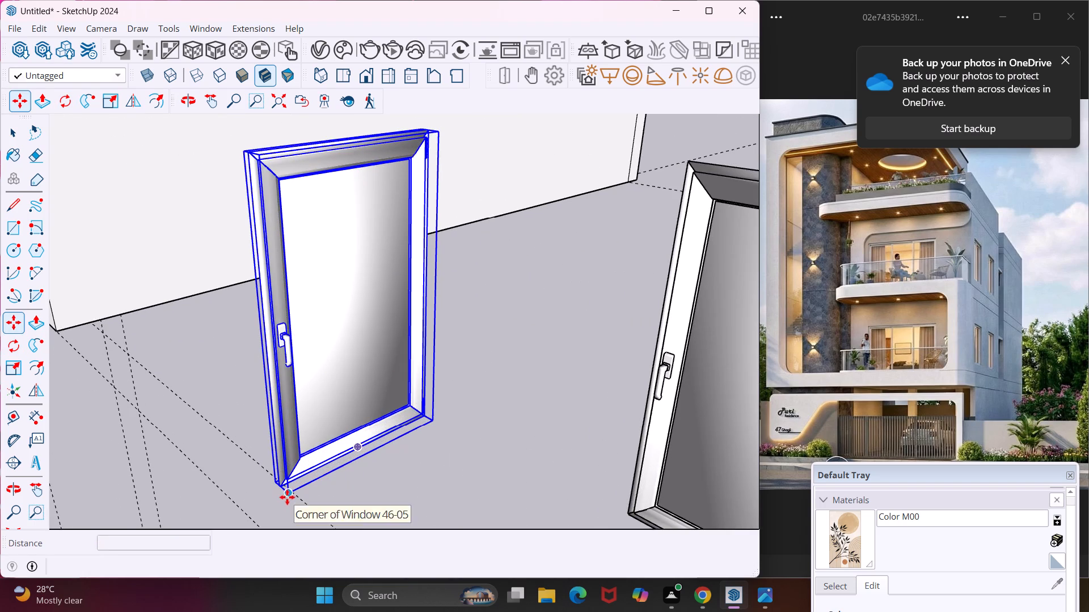
left_click(289, 495)
scroll(289, 495, "down", 10)
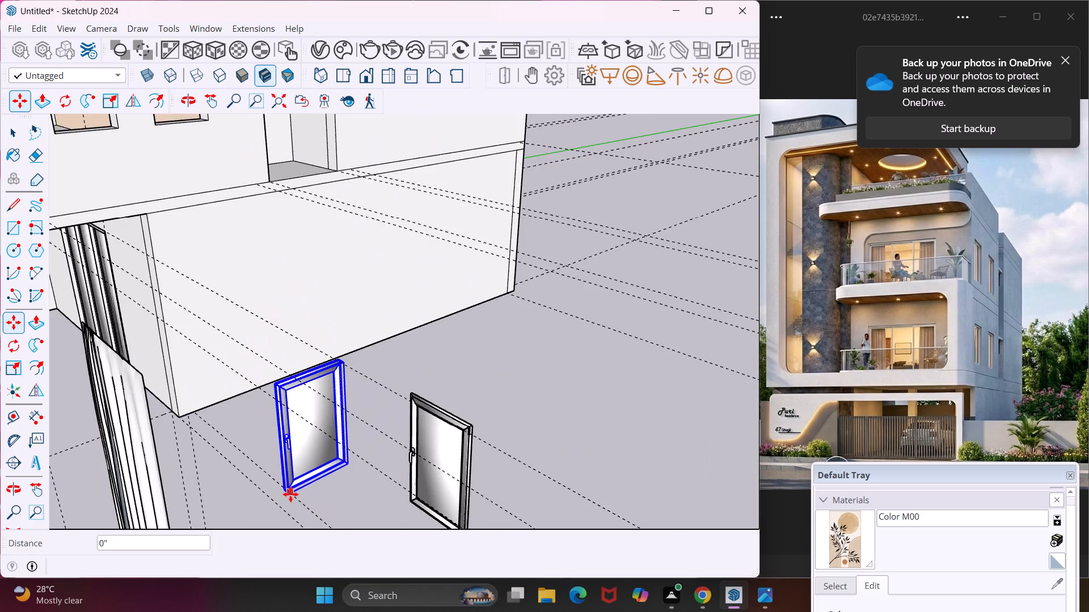
scroll(290, 494, "down", 10)
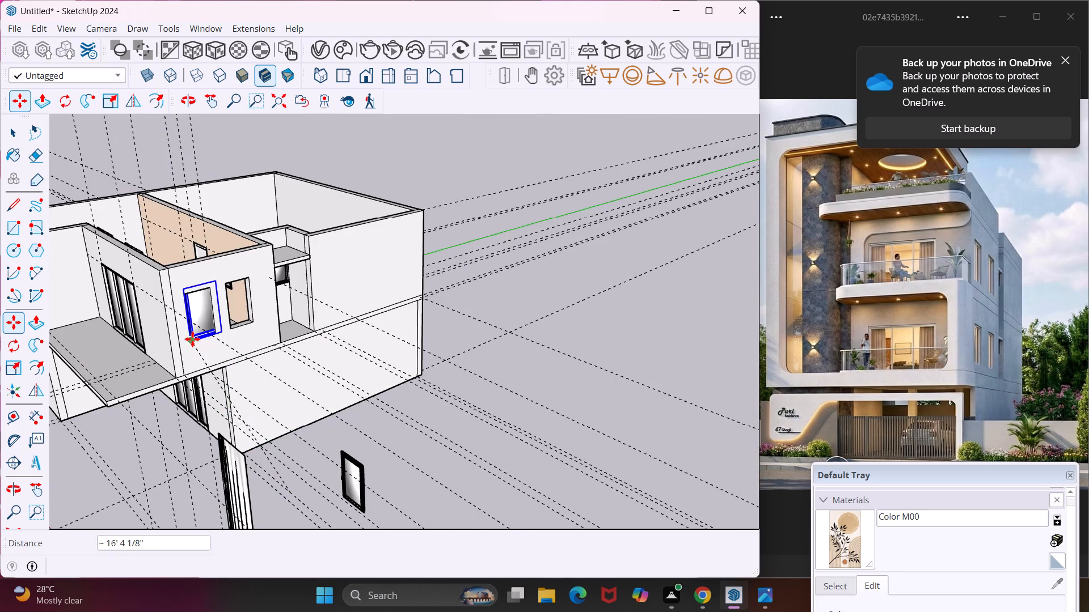
scroll(192, 339, "up", 10)
left_click(189, 345)
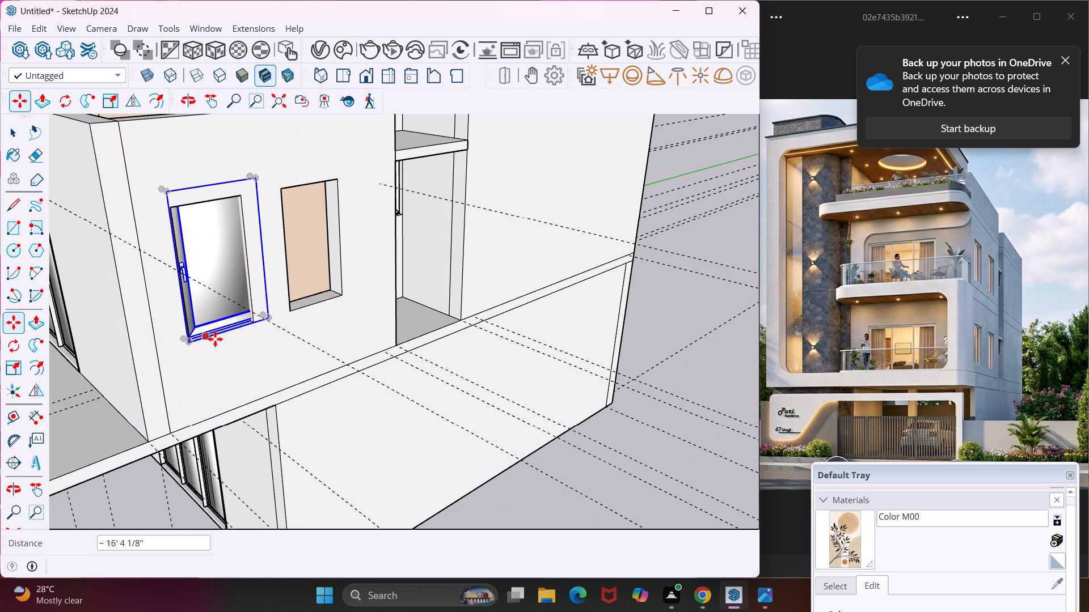
Copy the window about 3' 10 11/16" along the side wall to the lower corner of the second opening.
left_click(187, 343)
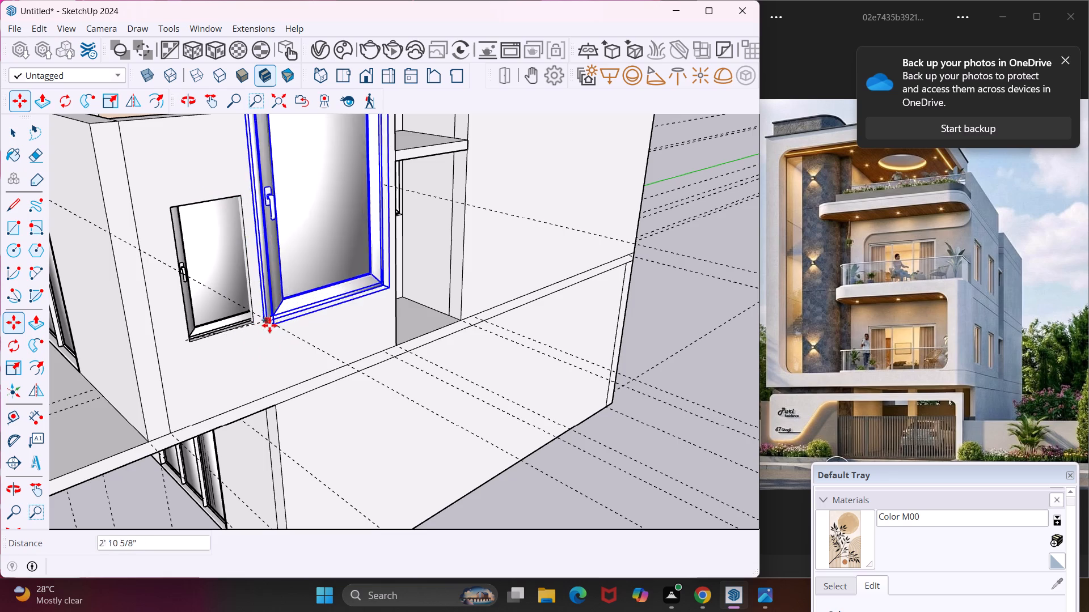
left_click(288, 314)
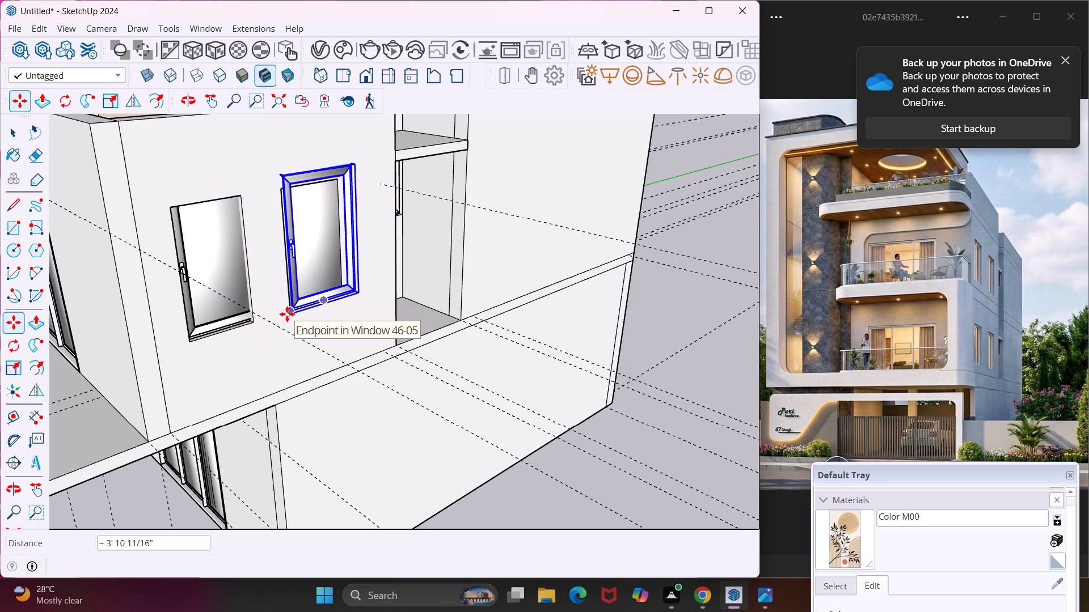
key("Escape")
Scale the window in the first side-wall opening uniformly to about 0.80.
key("space")
left_click(211, 306)
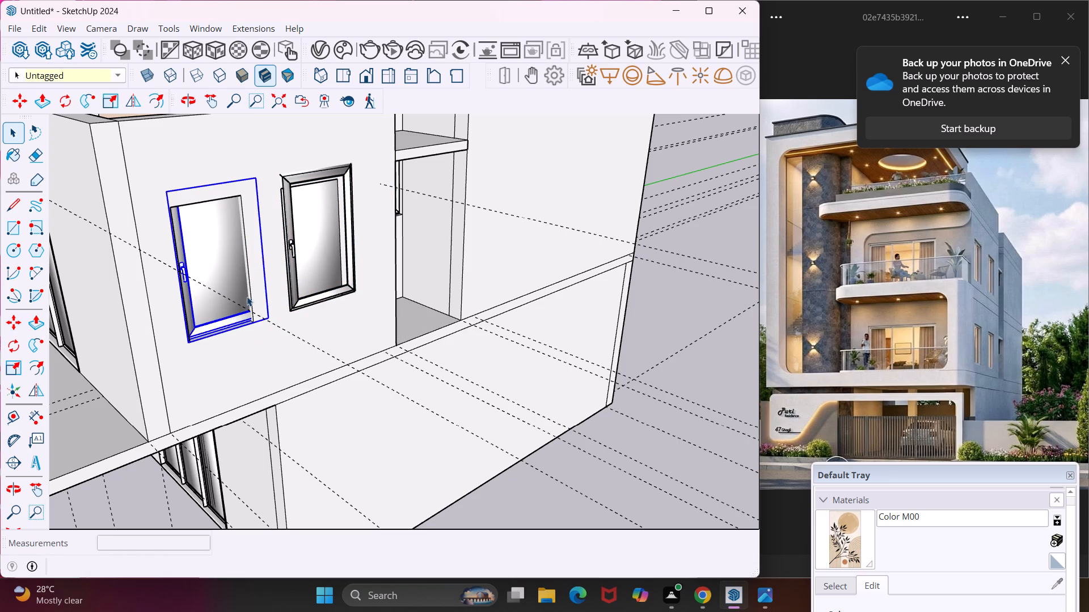
left_click(20, 368)
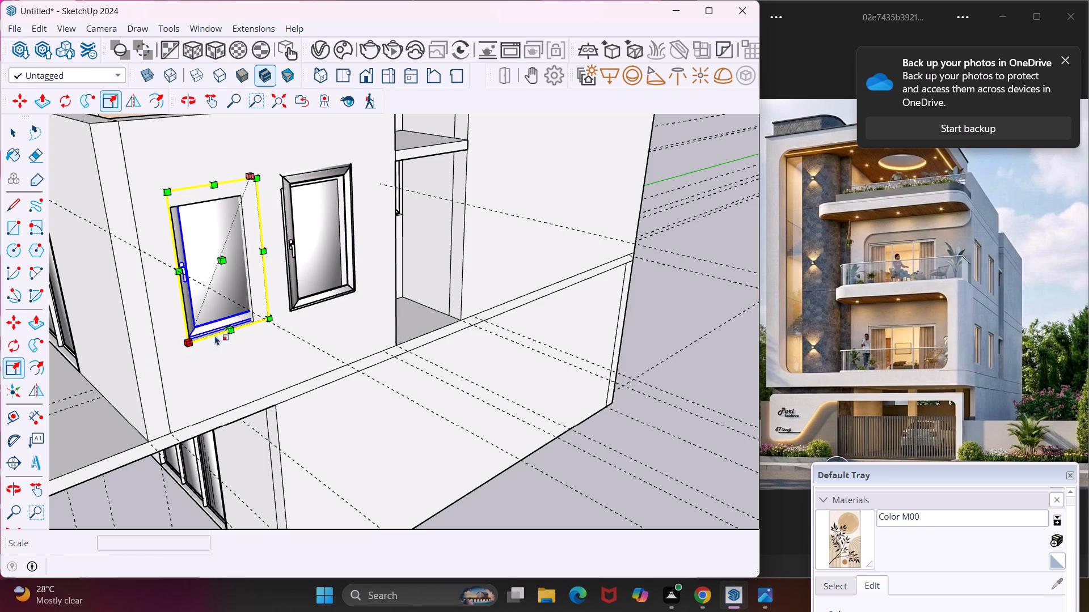
left_click(255, 180)
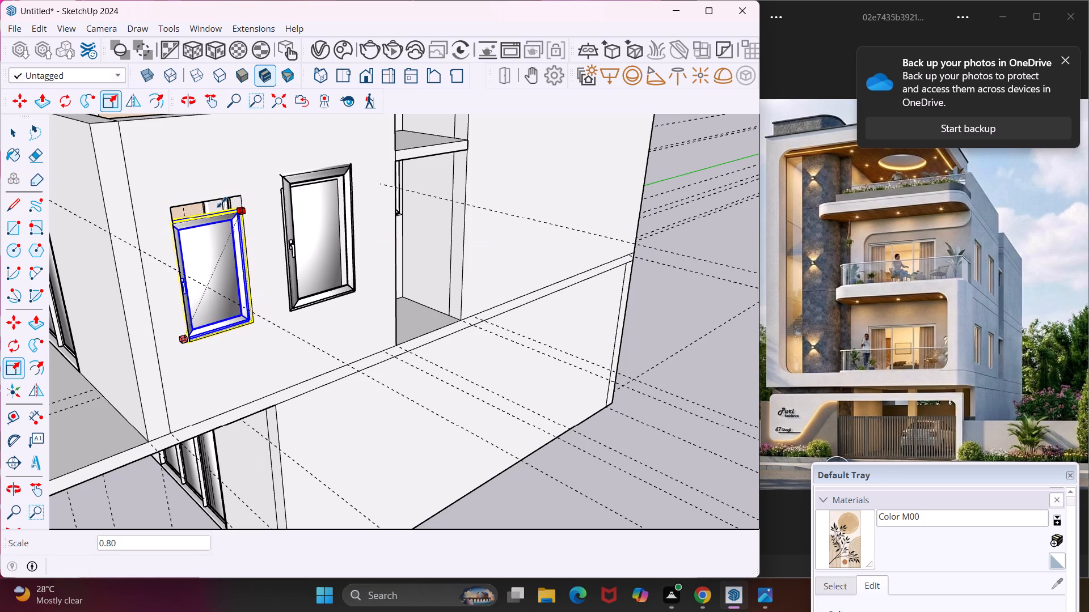
left_click(222, 202)
Stretch the first window's height by about 1.13 and adjust its width to fit the edges of its opening.
scroll(205, 210, "up", 9)
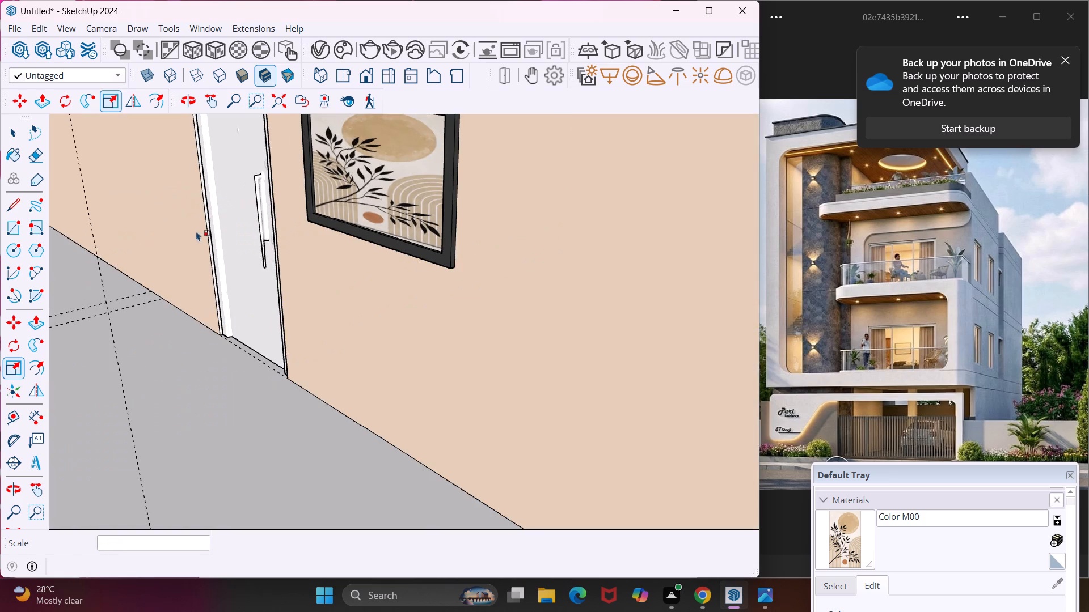
scroll(198, 255, "down", 3)
left_click(206, 288)
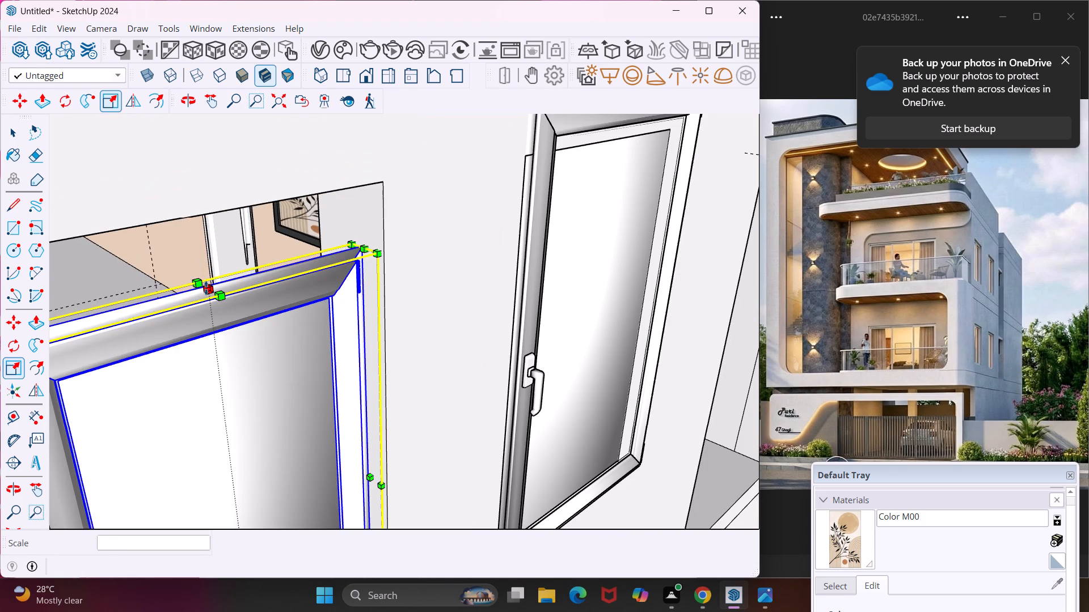
left_click(197, 213)
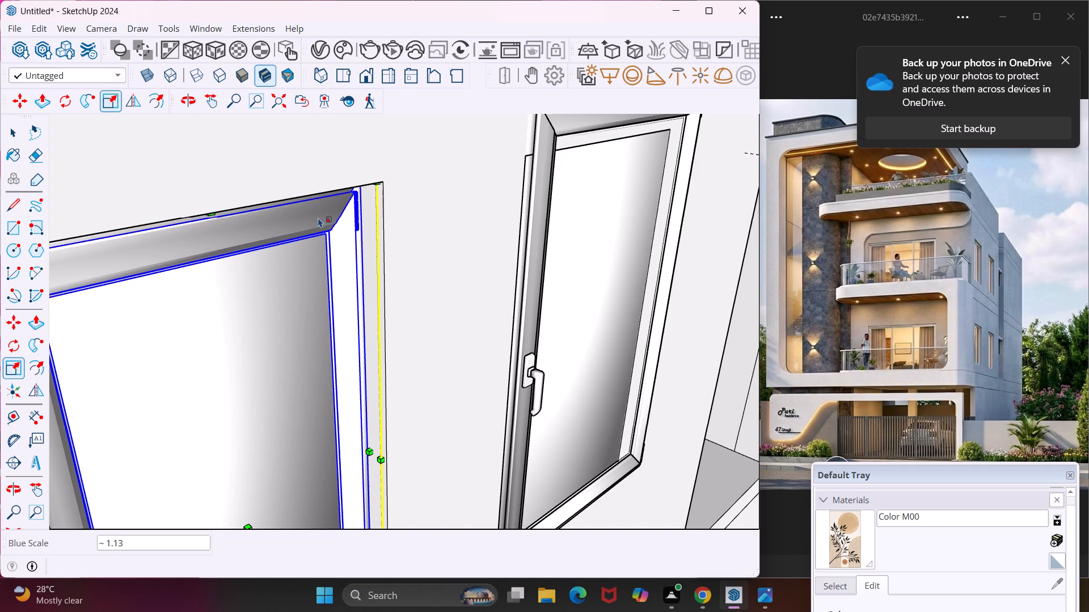
middle_click_drag(380, 240, 228, 214)
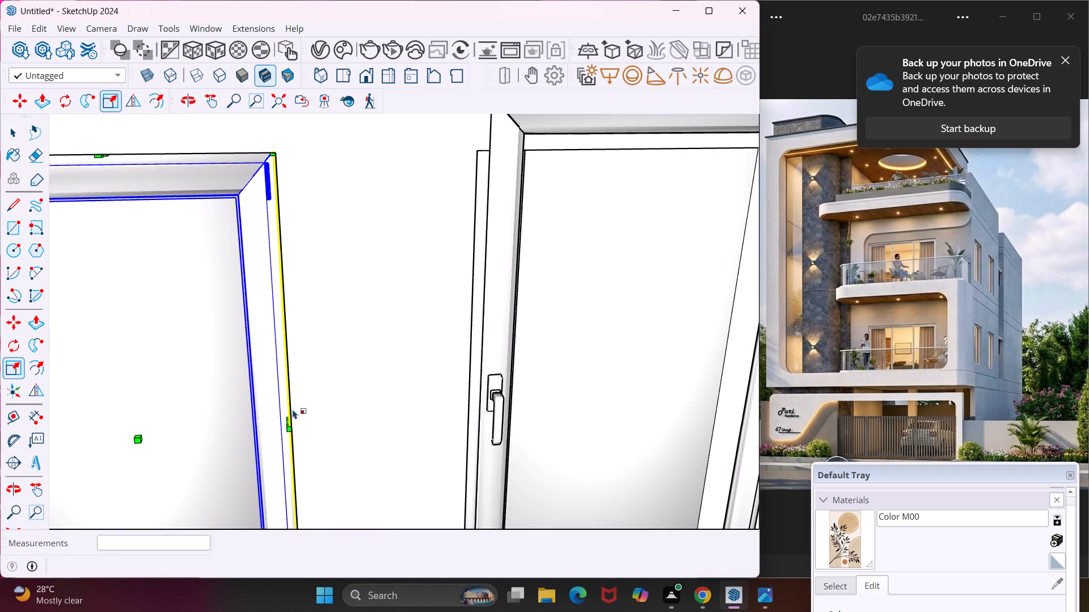
scroll(294, 412, "up", 4)
left_click(290, 426)
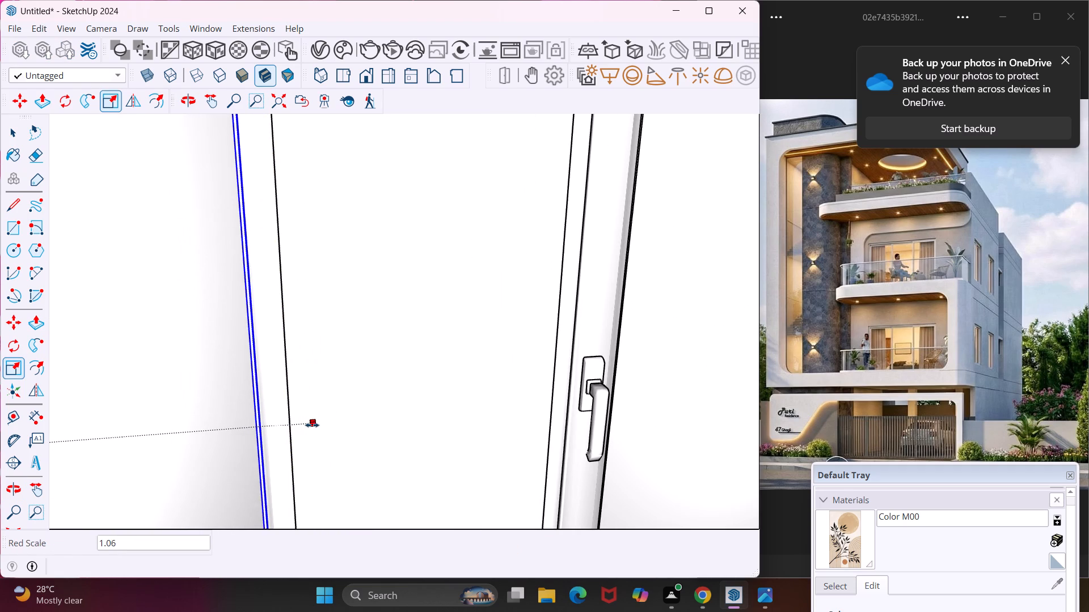
left_click(292, 422)
scroll(275, 380, "down", 3)
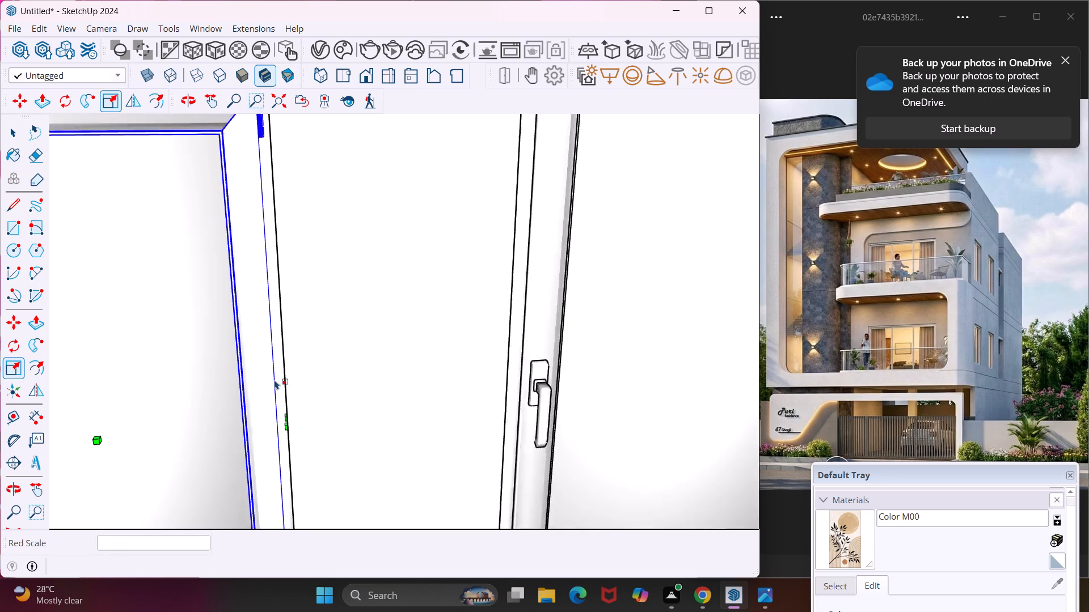
scroll(275, 380, "down", 6)
Scale the window in the second side-wall opening to about 0.79 in width and 0.90 in height to fit its opening.
left_click(438, 349)
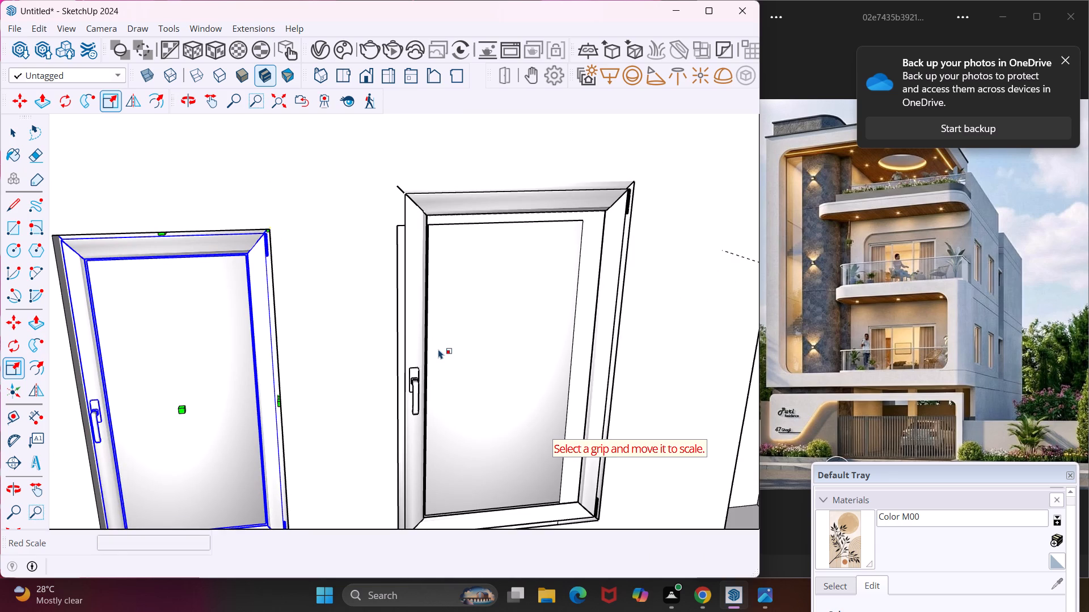
key("Escape")
key("space")
left_click(438, 349)
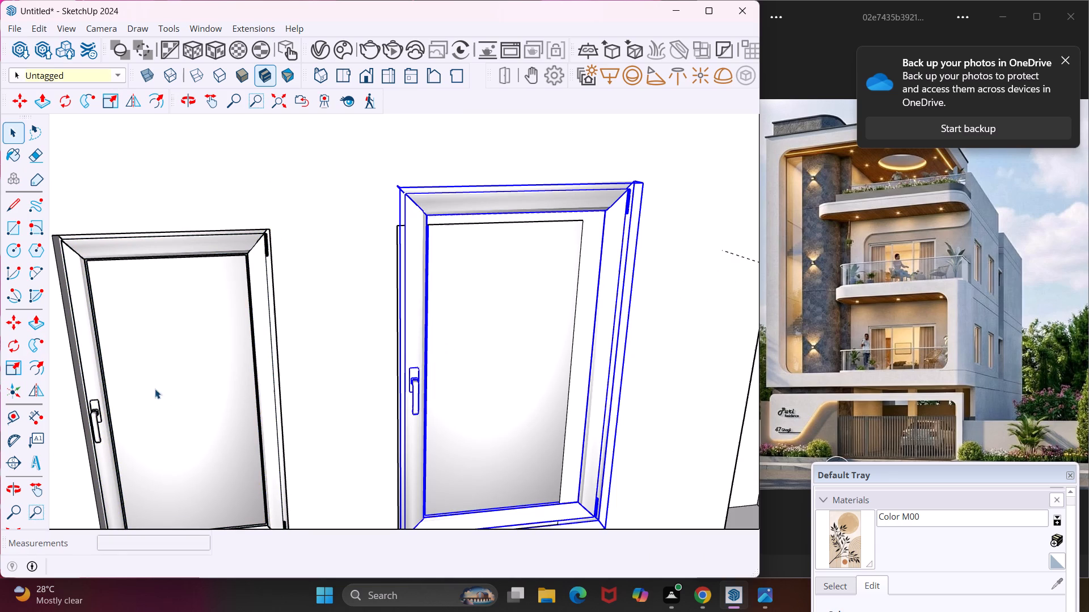
left_click(18, 369)
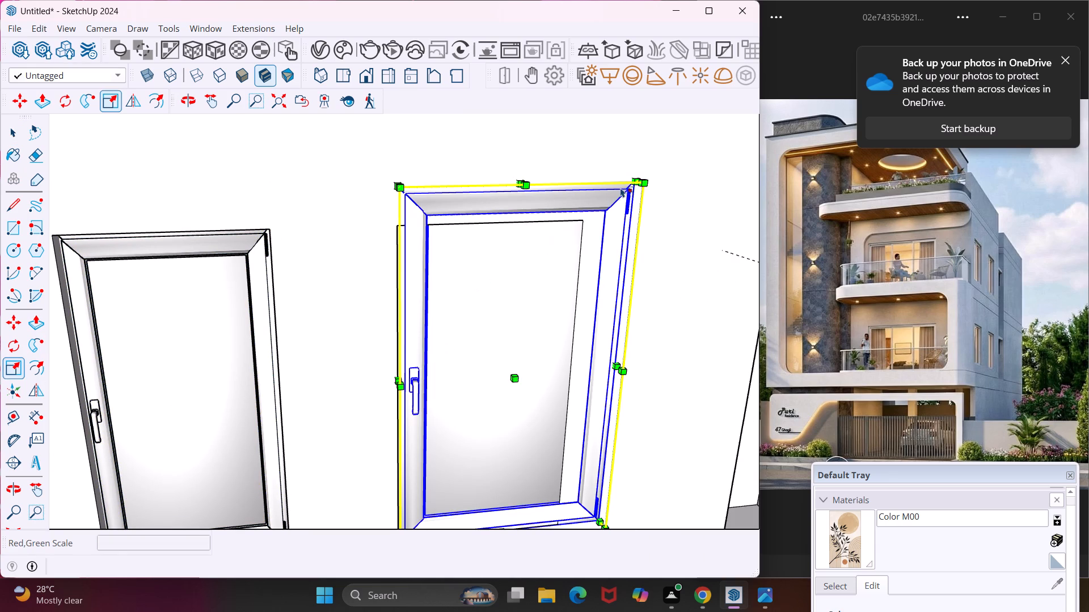
left_click(632, 182)
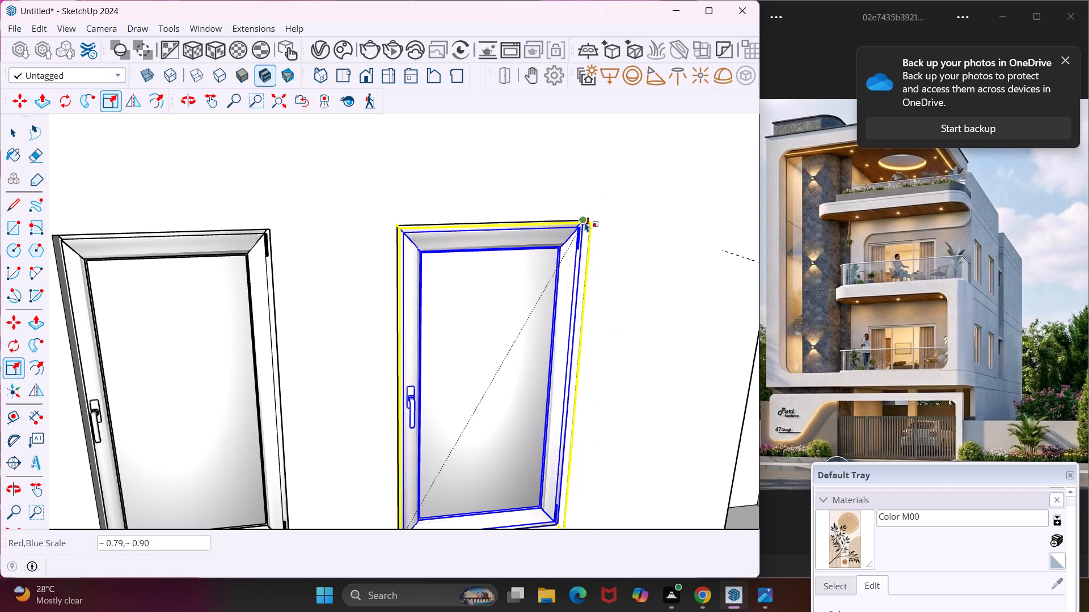
scroll(581, 220, "up", 8)
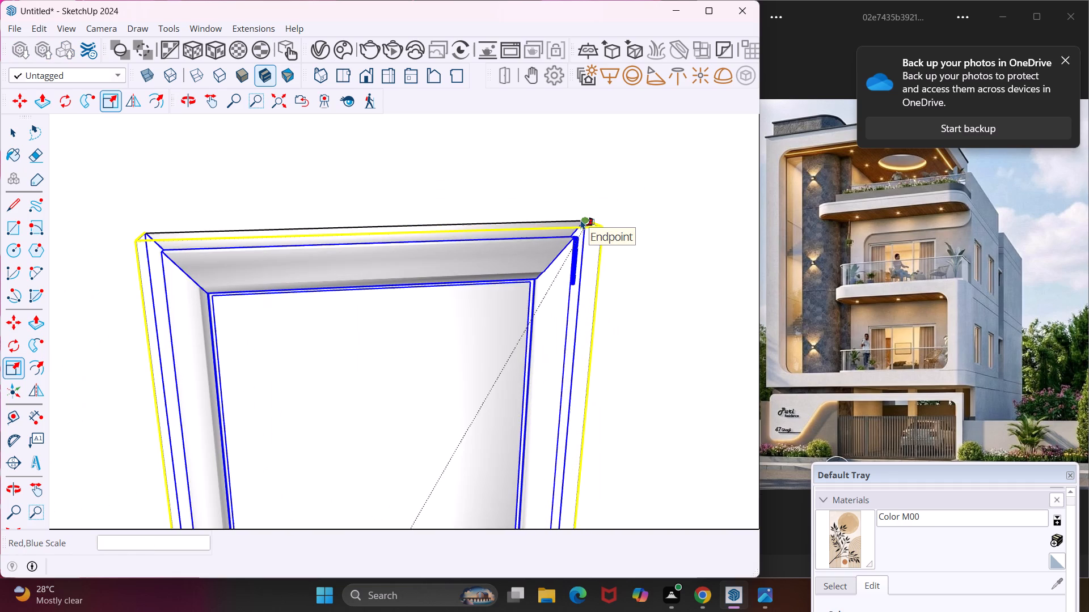
left_click(581, 220)
scroll(552, 219, "down", 12)
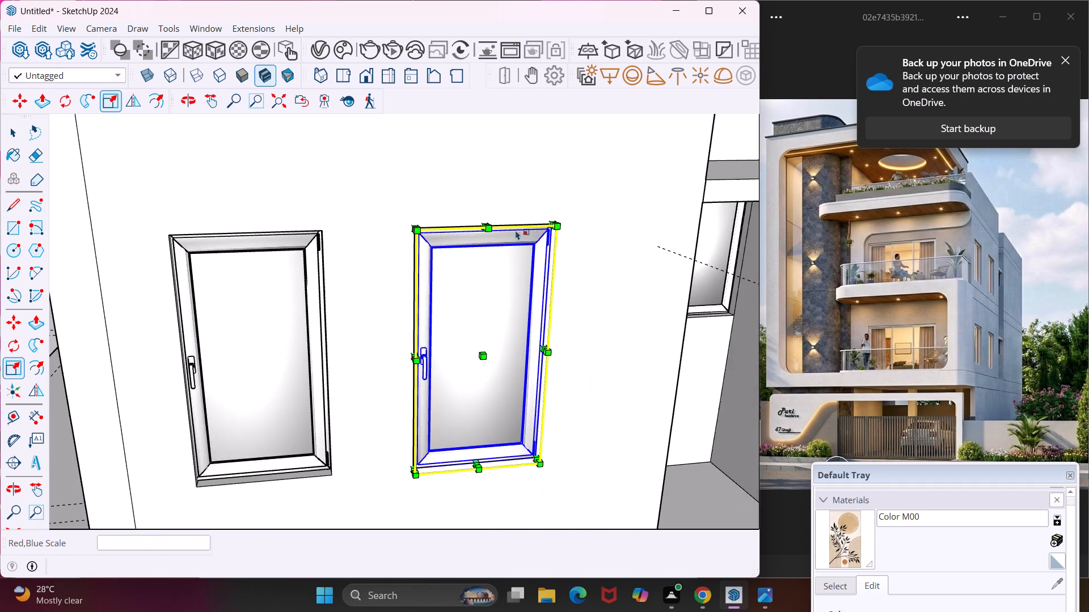
scroll(515, 231, "down", 14)
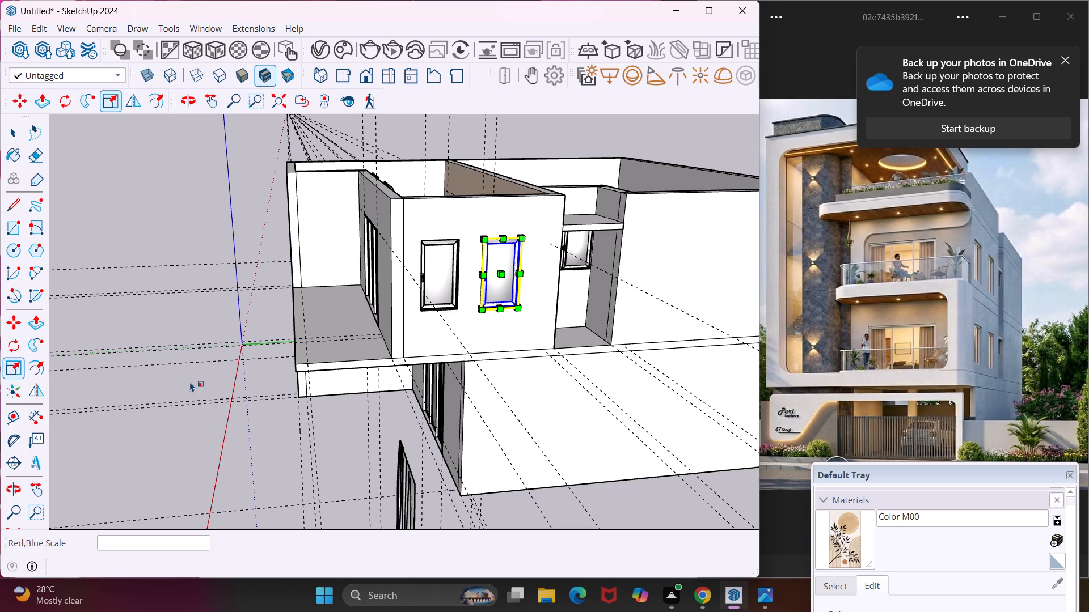
key("Escape")
key("space")
Draw a tangent arc of about 1' 2" radius across the inner corner of the upper-floor wall top beside the front balcony.
middle_click_drag(196, 407, 206, 416)
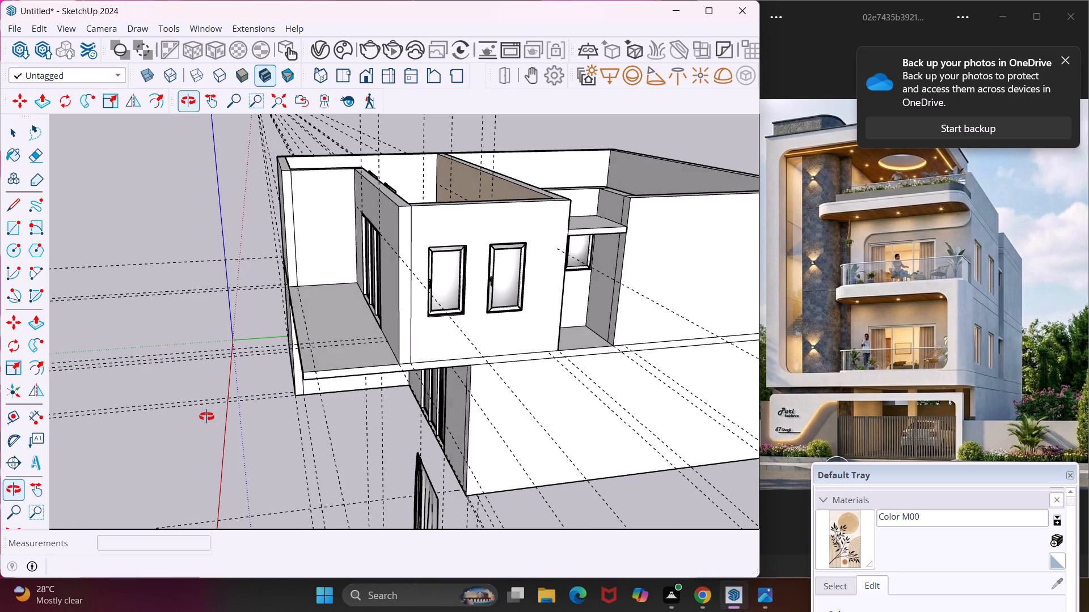
middle_click_drag(206, 416, 130, 457)
scroll(132, 441, "down", 5)
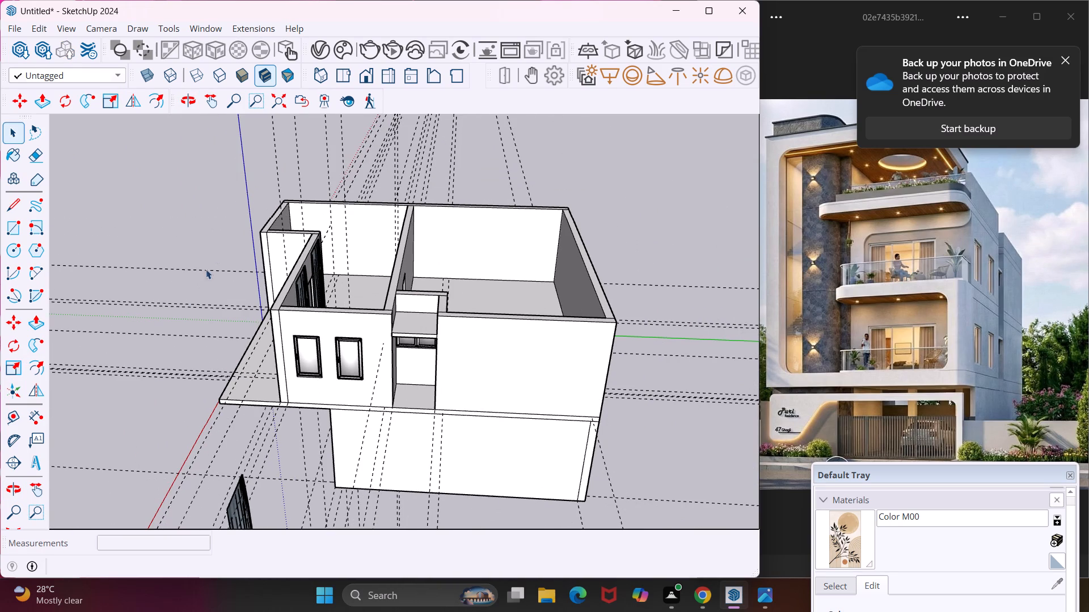
middle_click_drag(228, 227, 571, 202)
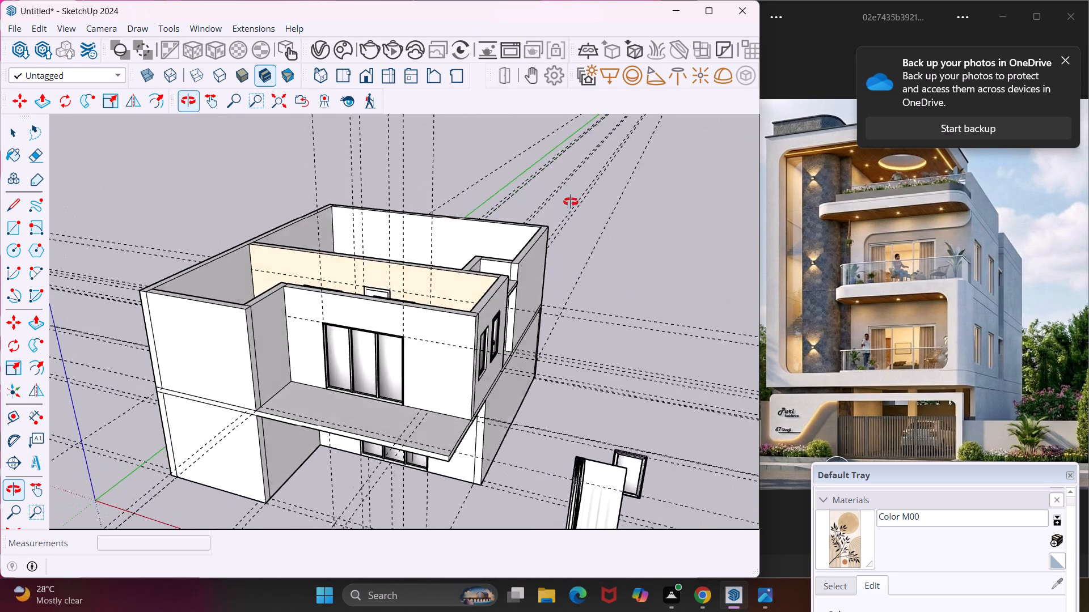
middle_click_drag(571, 202, 597, 184)
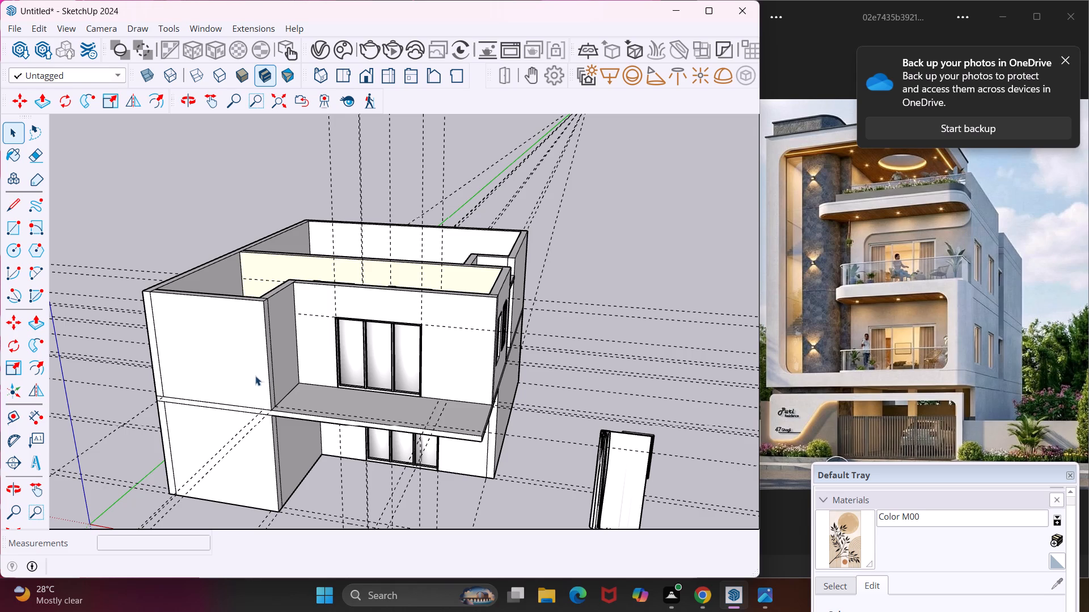
scroll(248, 371, "up", 3)
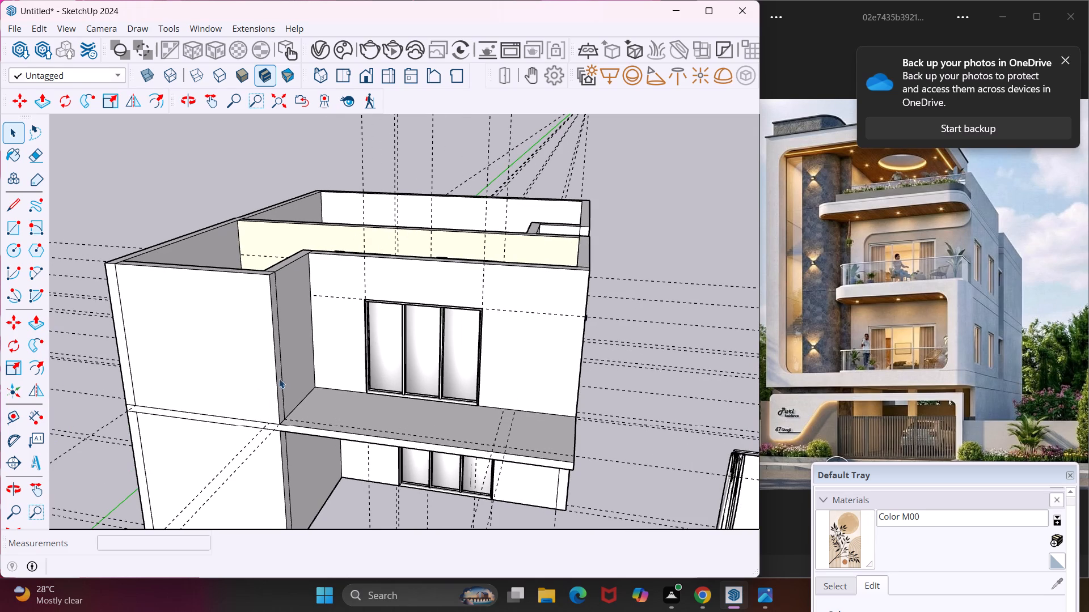
middle_click_drag(279, 373, 274, 452)
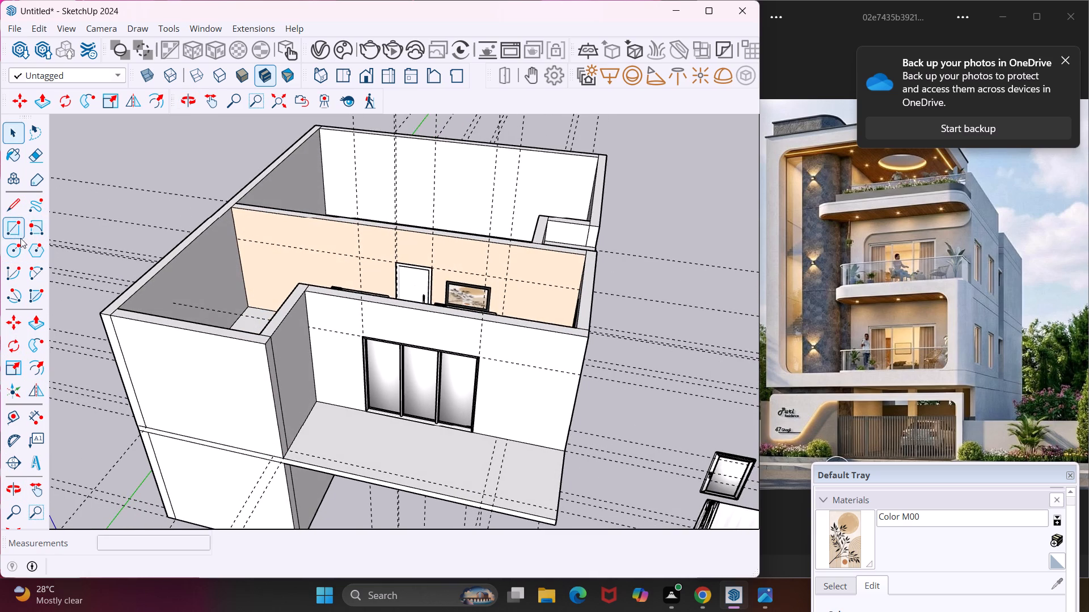
left_click(31, 266)
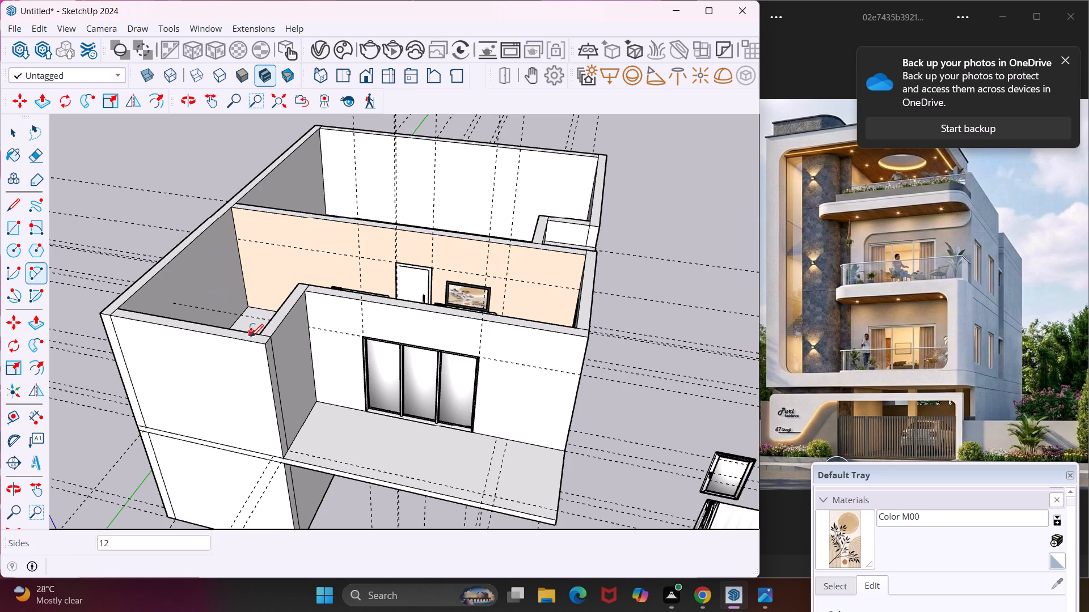
scroll(251, 338, "up", 9)
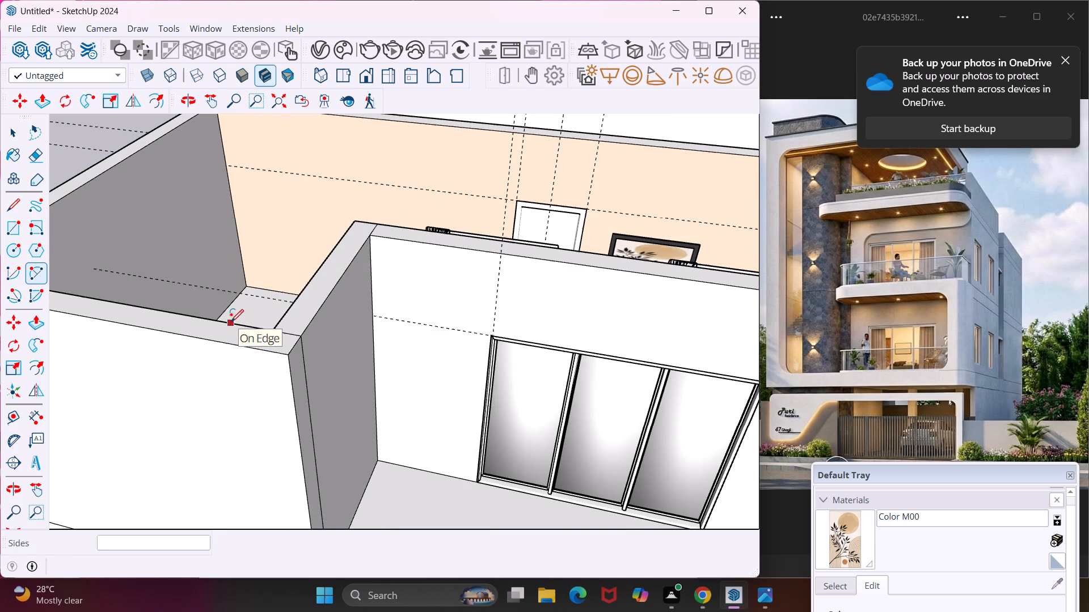
left_click(230, 321)
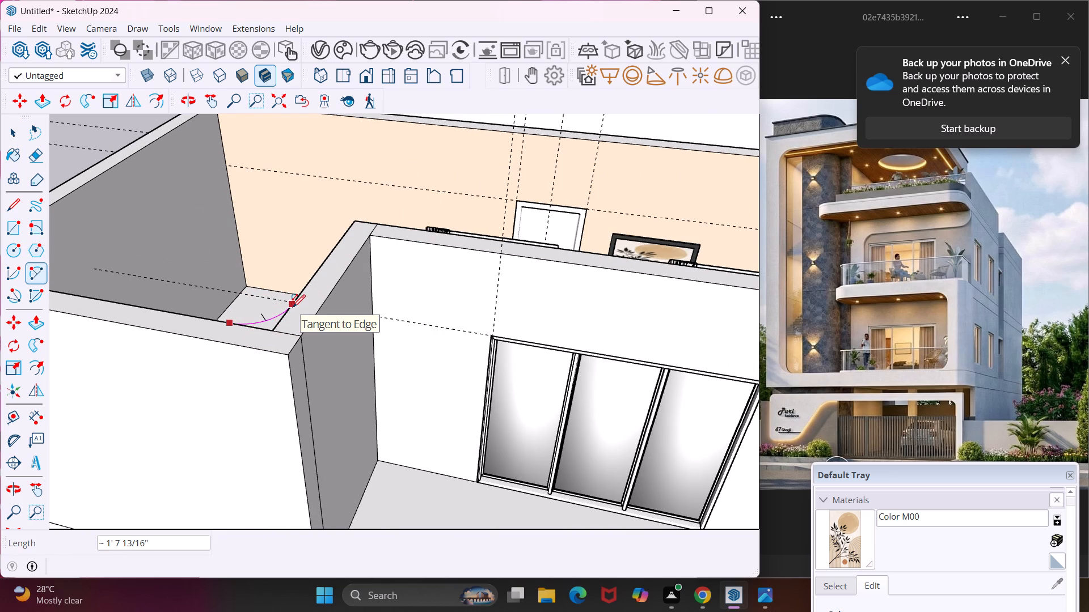
left_click(293, 307)
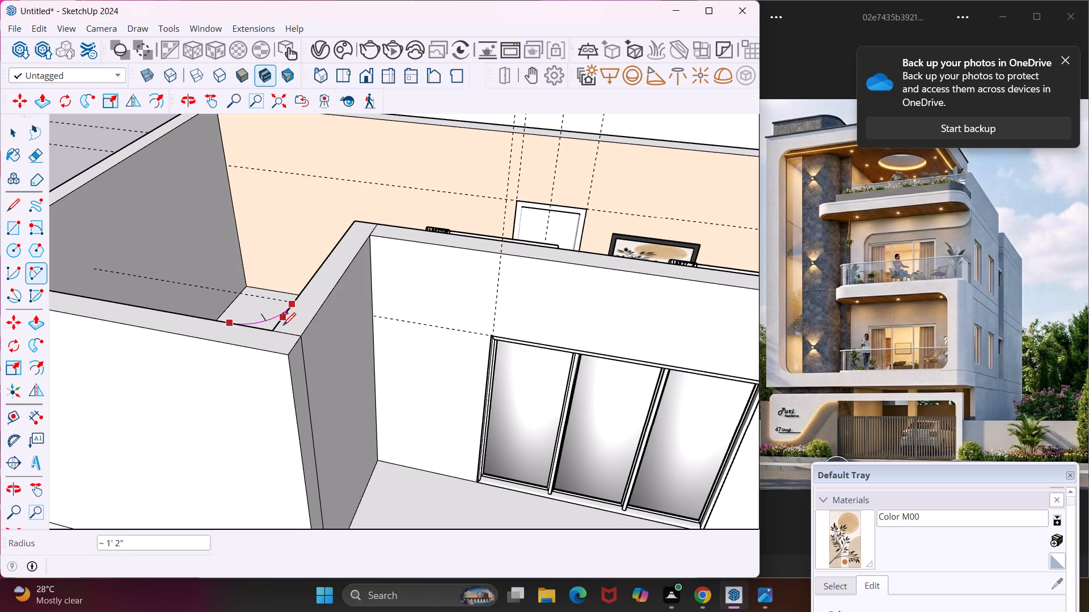
scroll(282, 329, "up", 3)
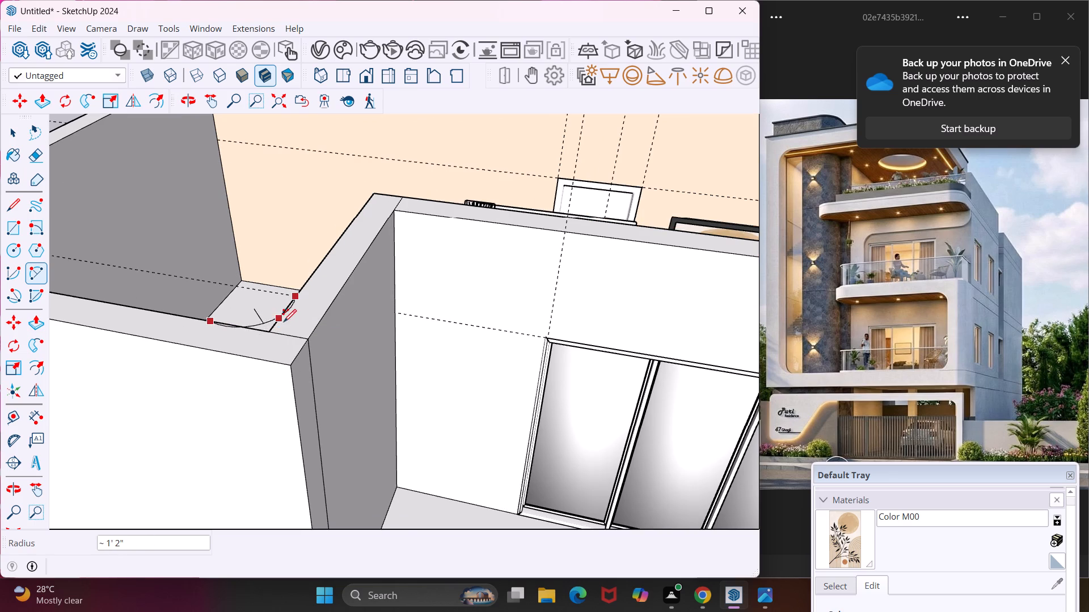
left_click(285, 317)
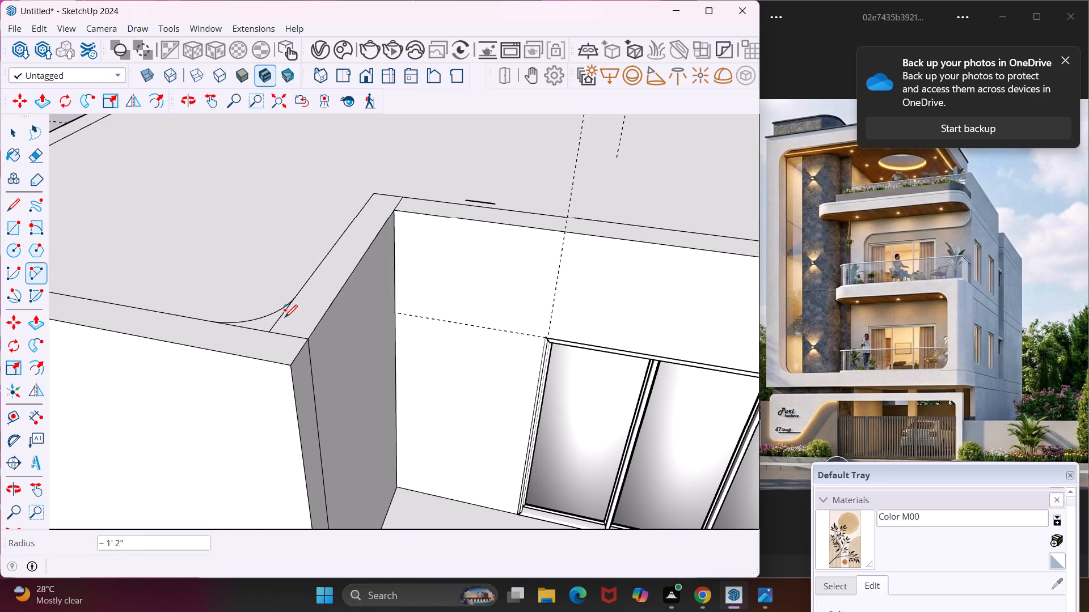
scroll(283, 320, "down", 6)
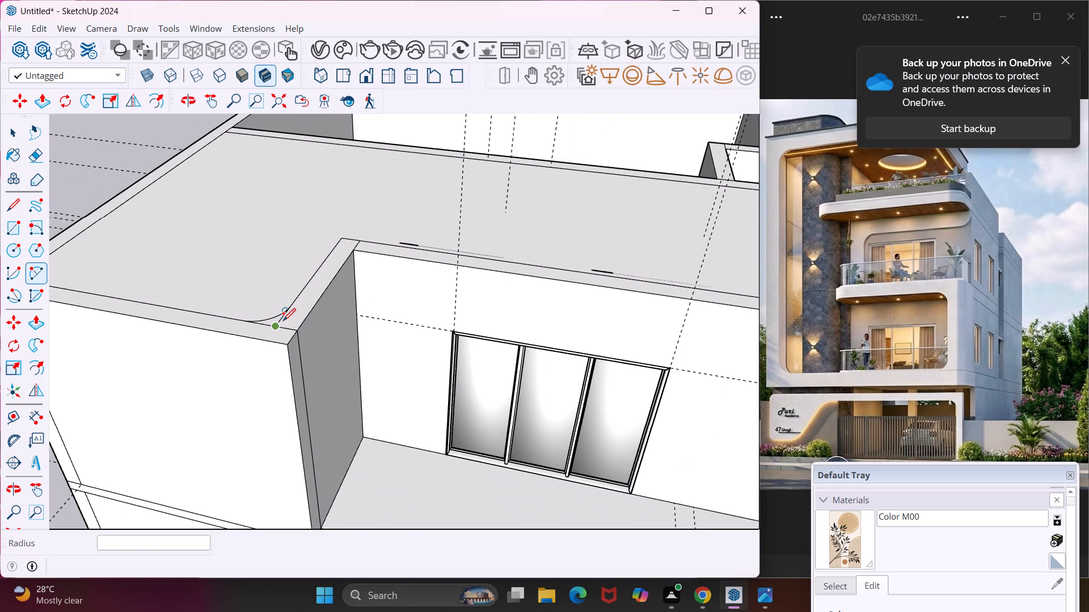
key("Escape")
key("space")
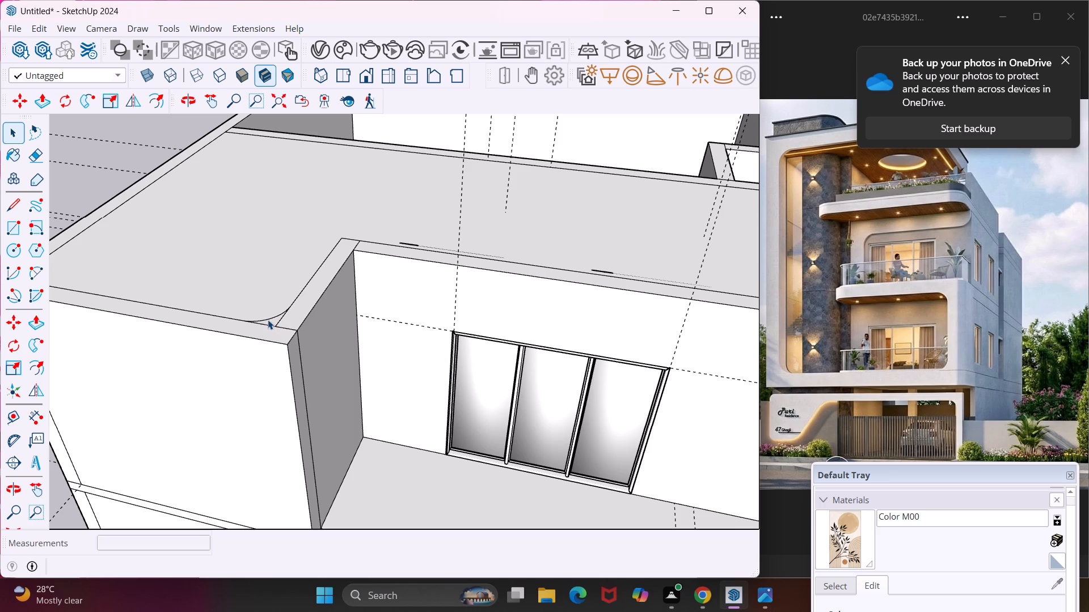
Offset the corner arc 9" outward across the wall top toward the outer corner.
left_click(268, 318)
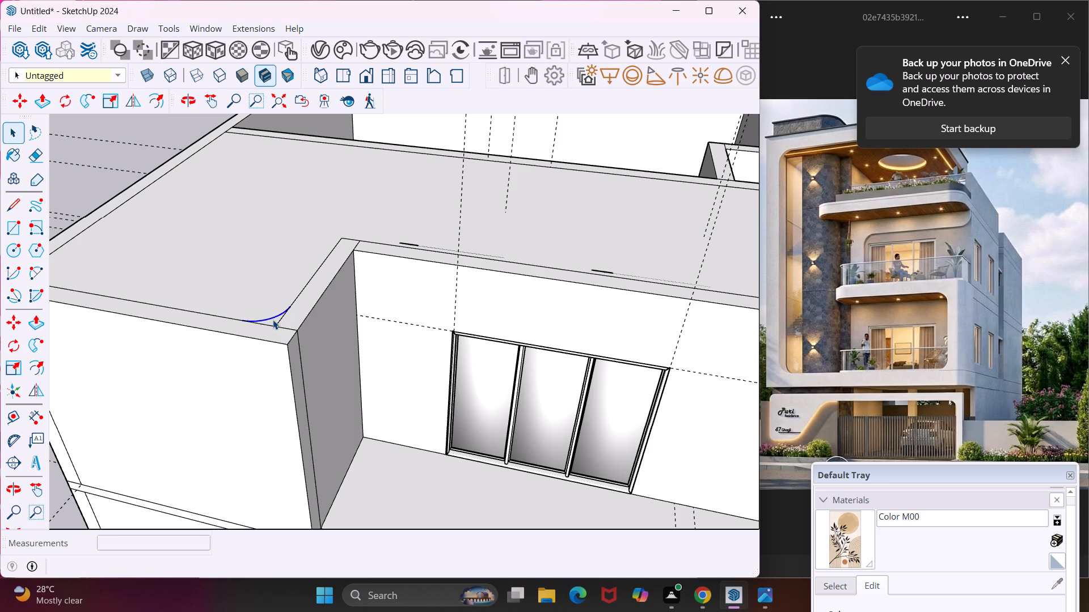
left_click(36, 364)
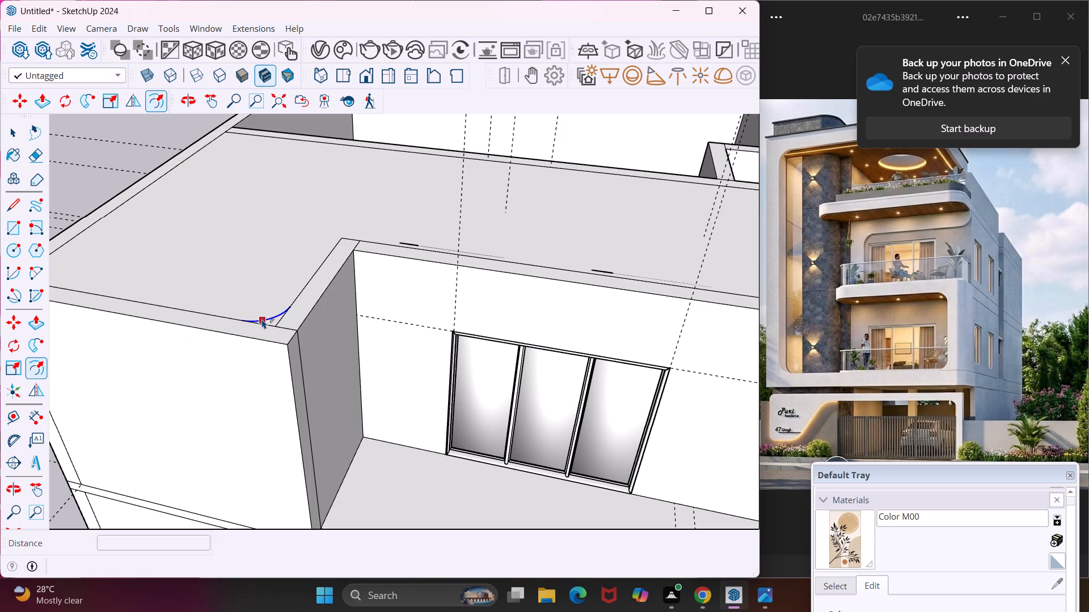
left_click(263, 318)
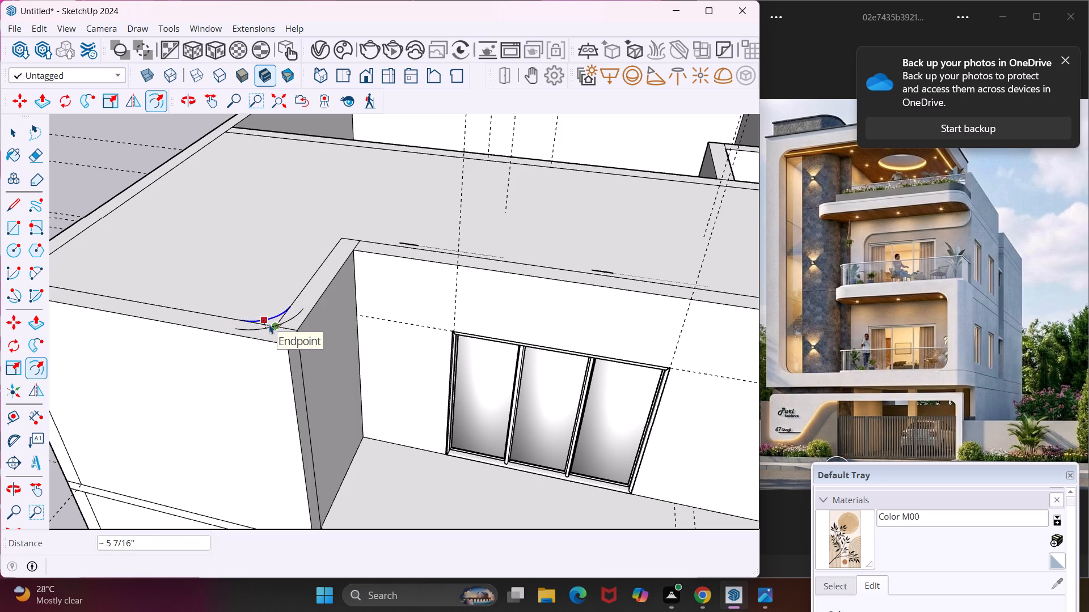
type("9\"")
key("Return")
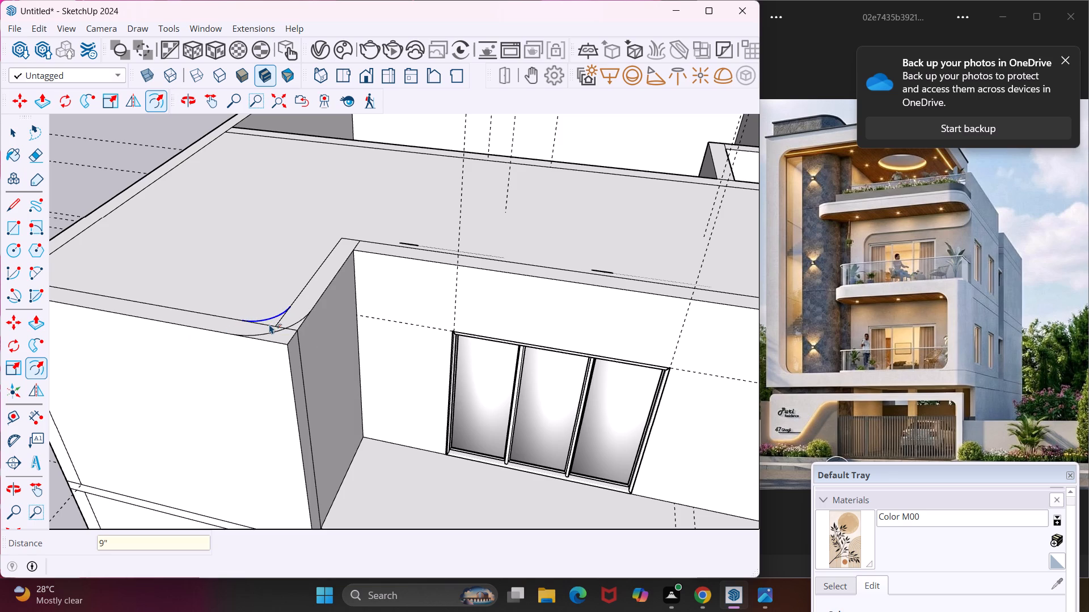
key("Escape")
key("space")
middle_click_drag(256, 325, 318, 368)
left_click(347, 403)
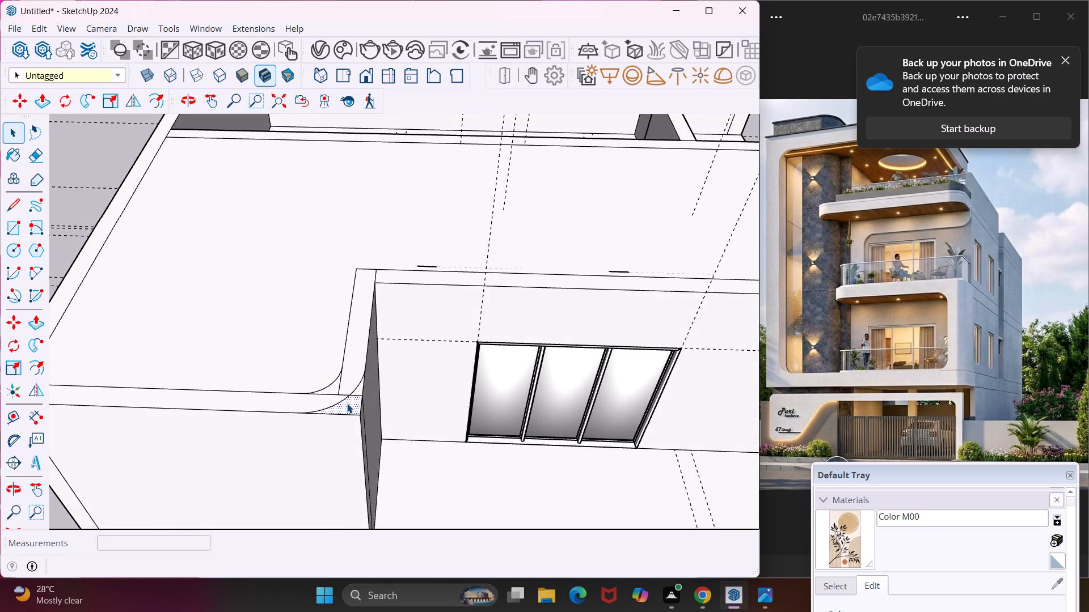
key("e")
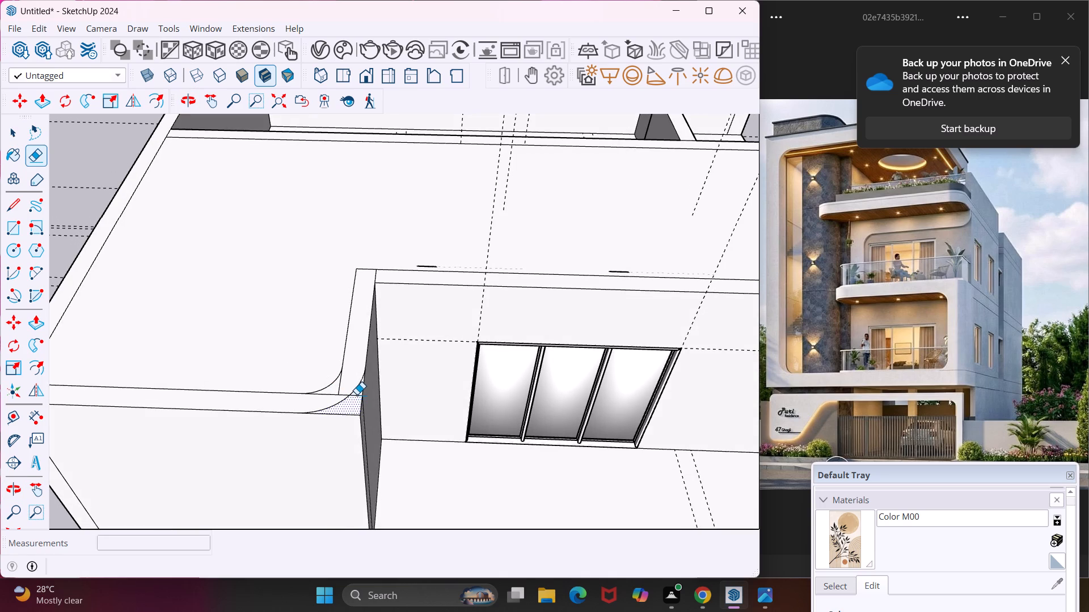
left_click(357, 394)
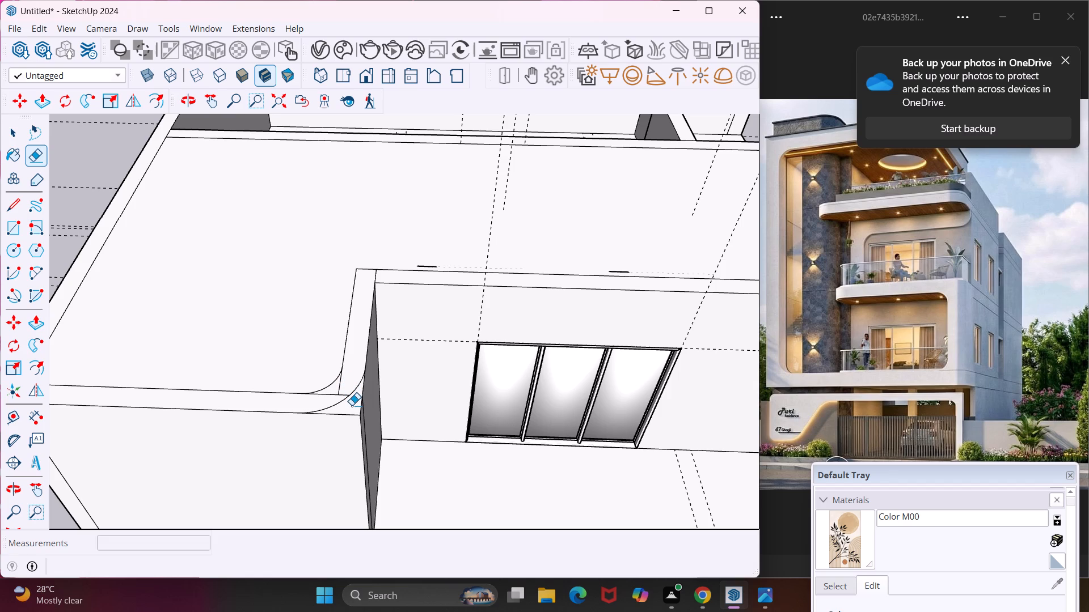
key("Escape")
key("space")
Push the leftover outer corner face of the upper-floor wall down about 10' to the balcony floor, leaving a rounded corner.
middle_click(352, 405)
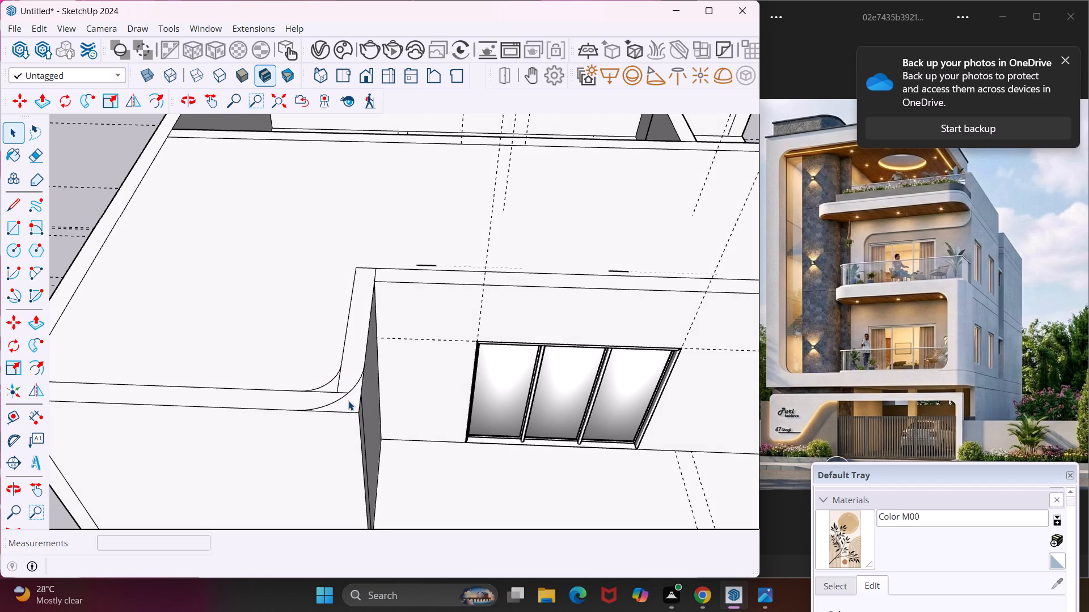
left_click(354, 402)
middle_click_drag(354, 402, 341, 381)
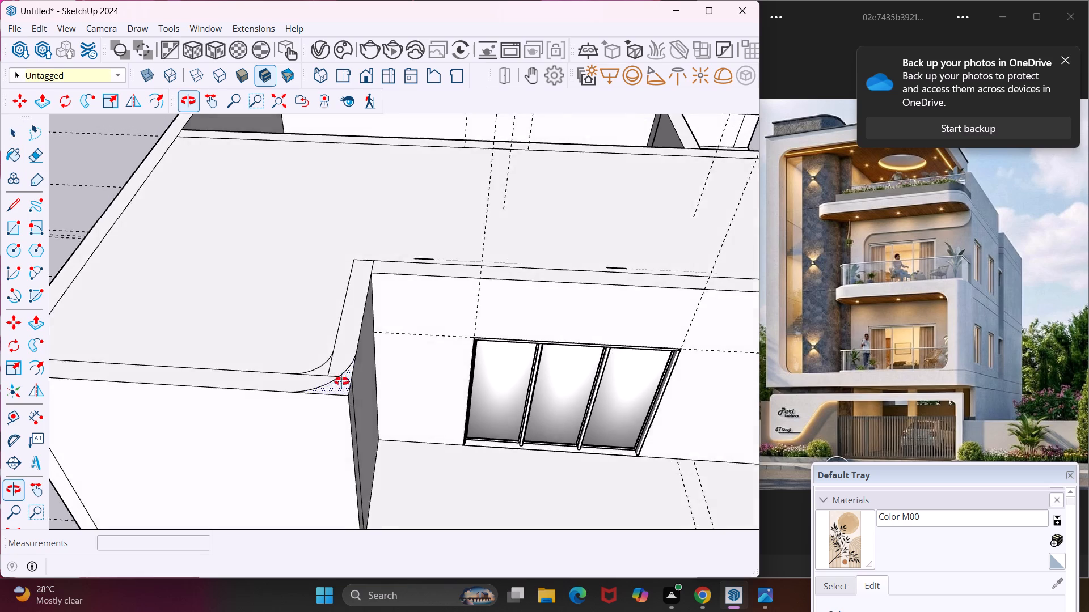
middle_click_drag(341, 381, 331, 364)
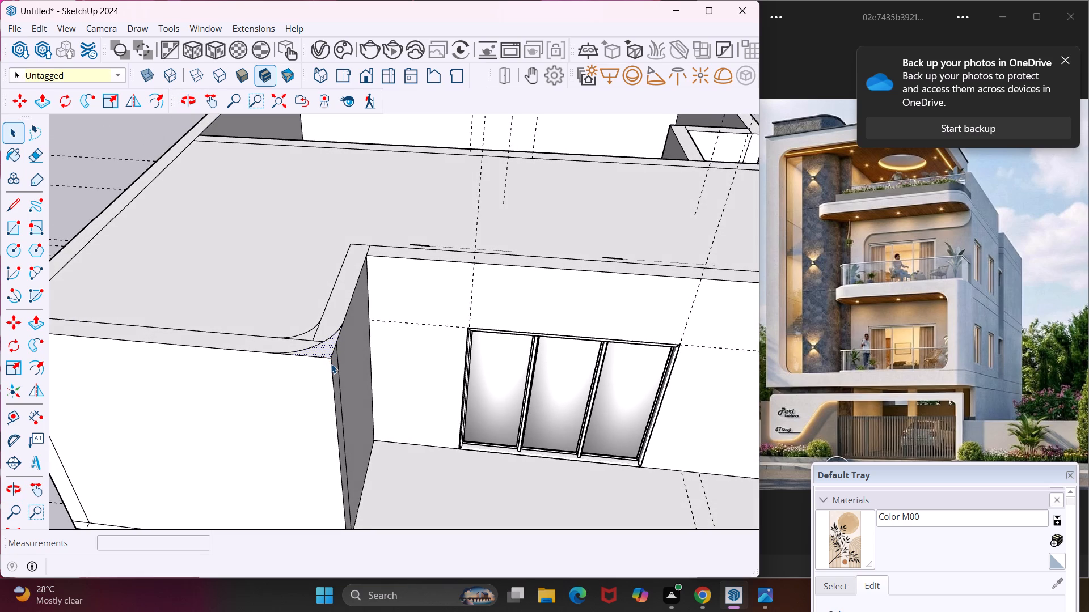
key("p")
left_click(327, 355)
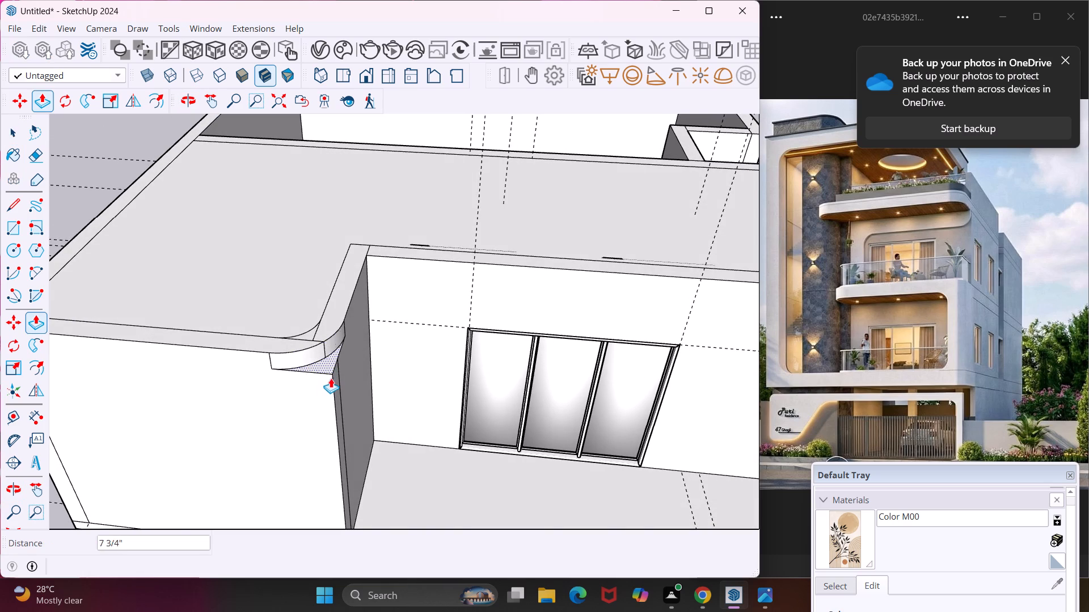
scroll(334, 381, "down", 4)
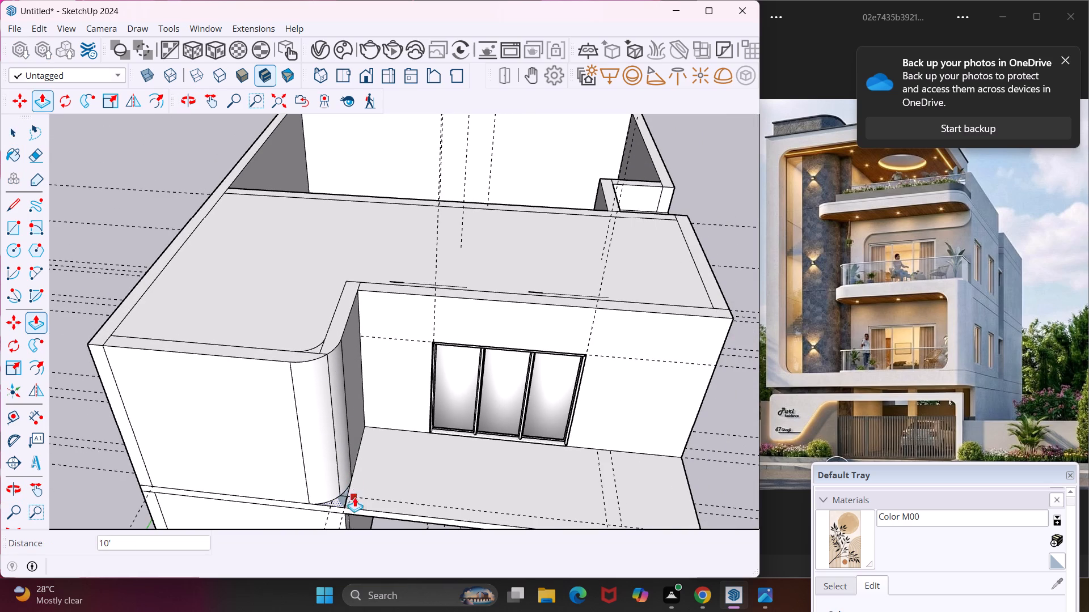
scroll(344, 509, "up", 7)
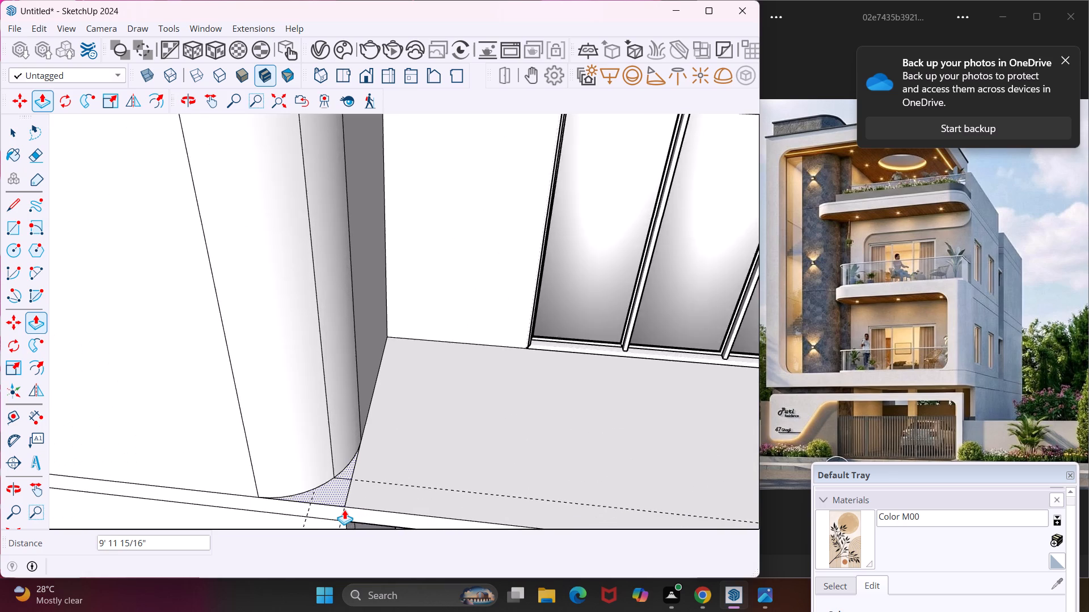
scroll(344, 509, "up", 6)
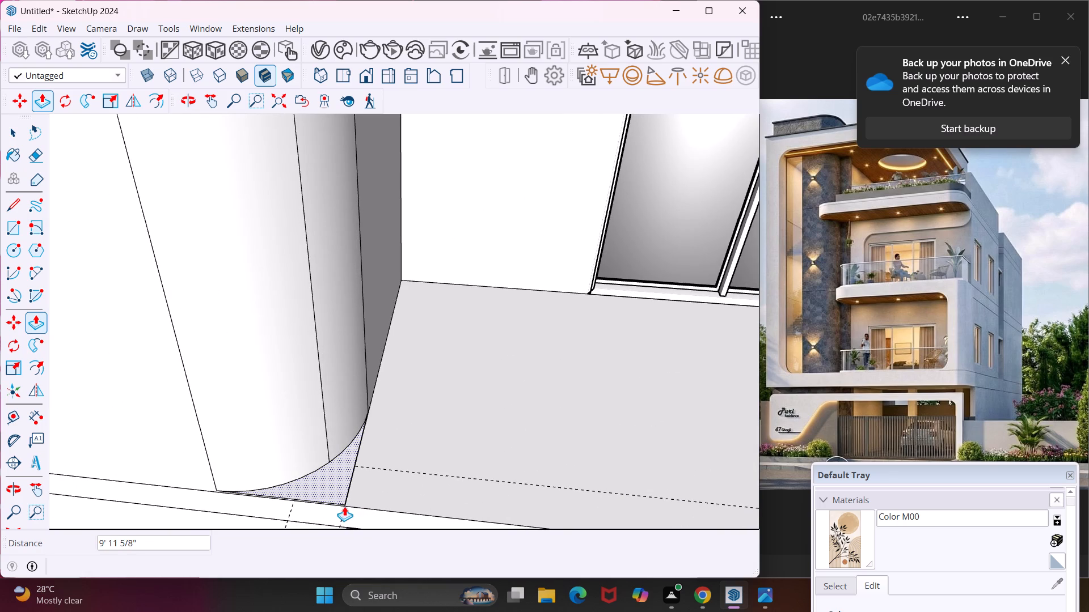
scroll(344, 506, "up", 9)
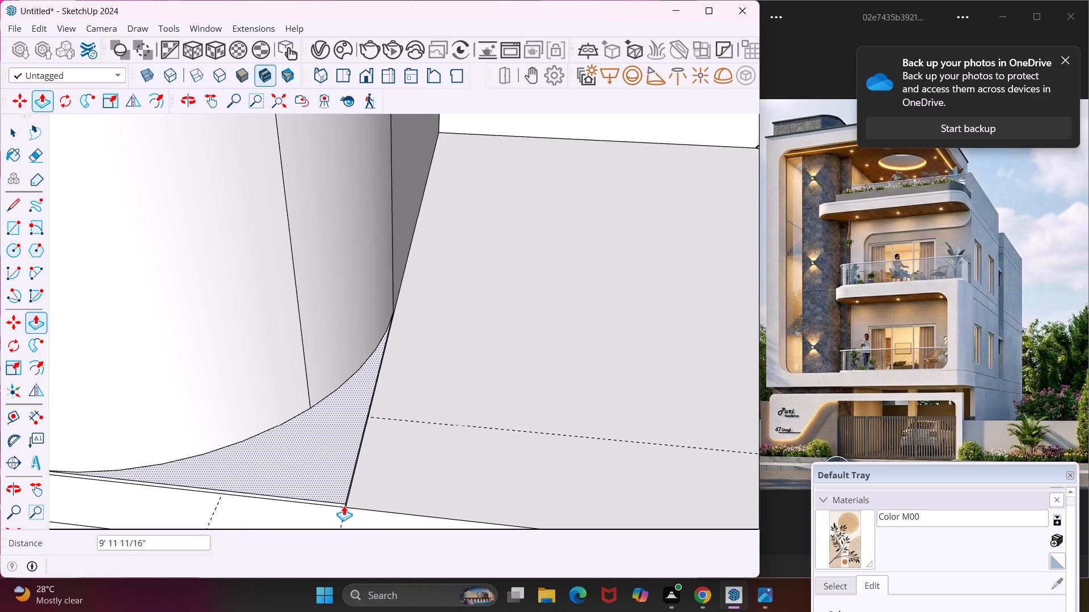
scroll(344, 505, "up", 3)
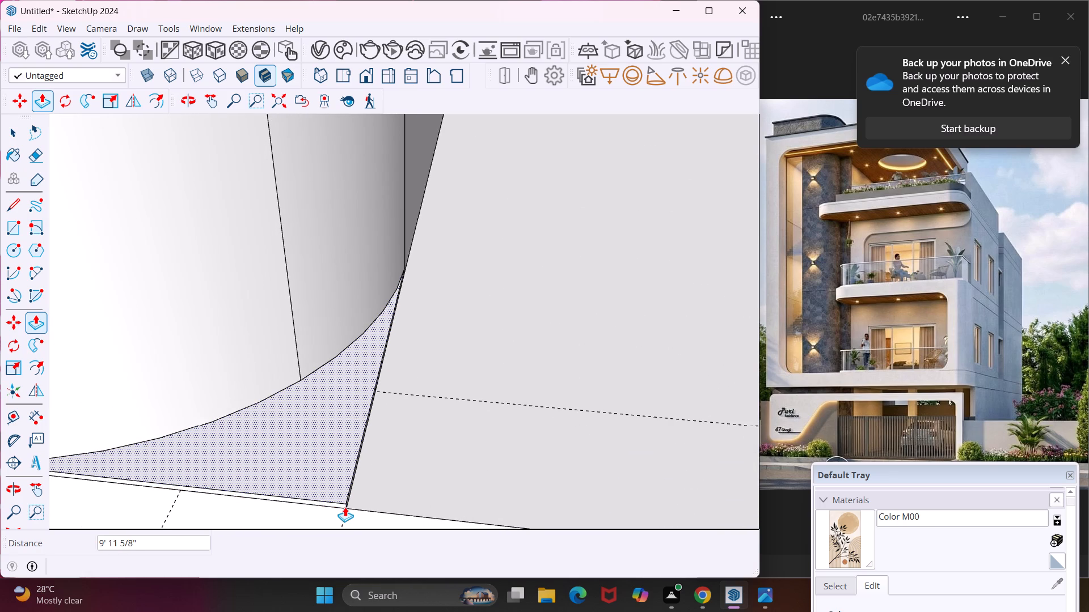
left_click(345, 507)
scroll(331, 470, "down", 3)
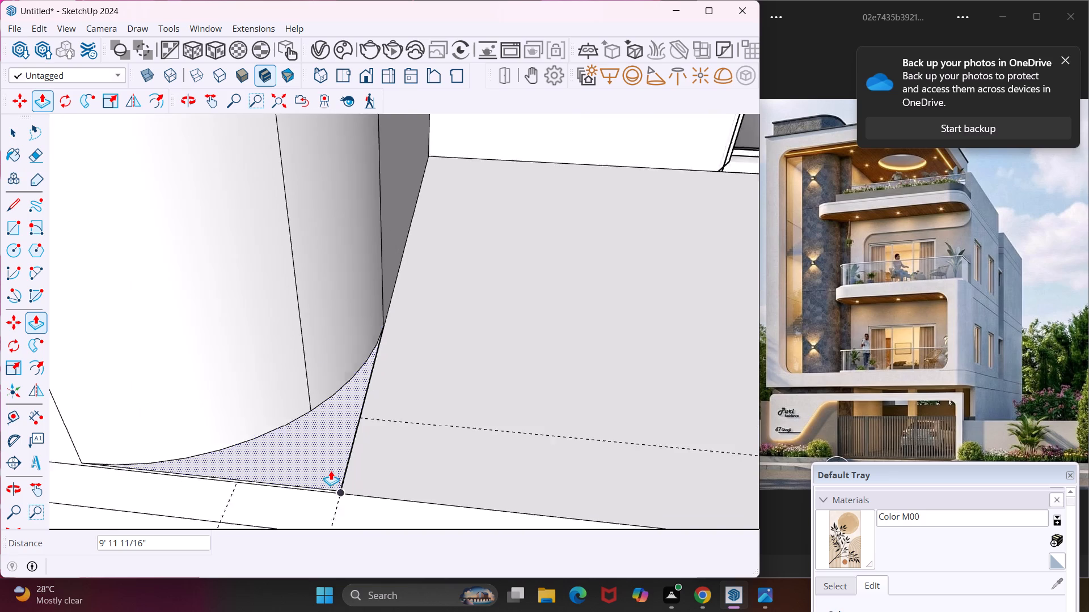
scroll(331, 470, "down", 11)
scroll(342, 460, "down", 12)
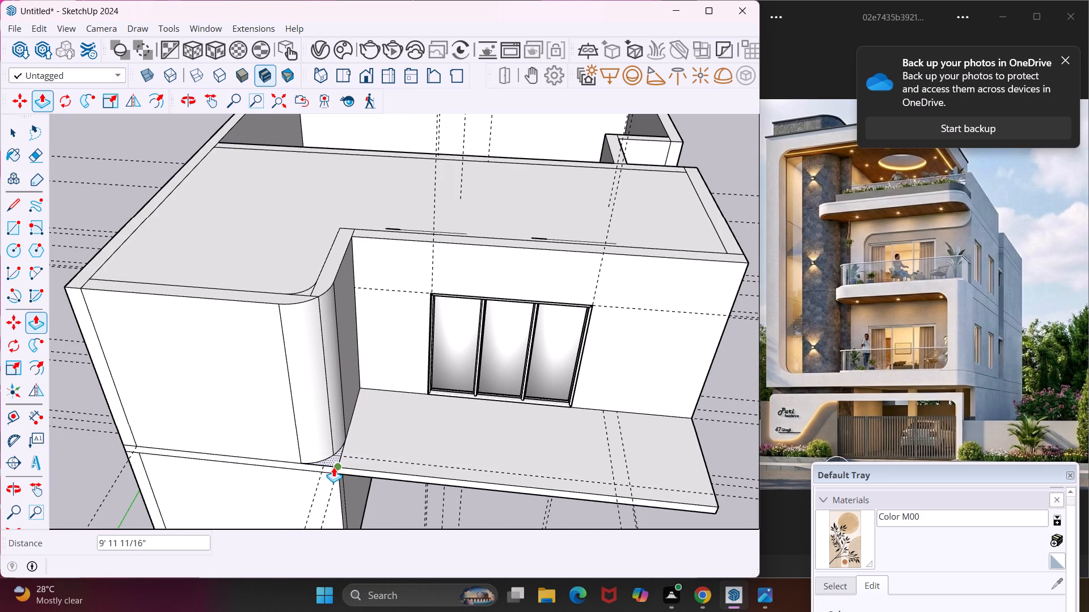
key("Escape")
key("space")
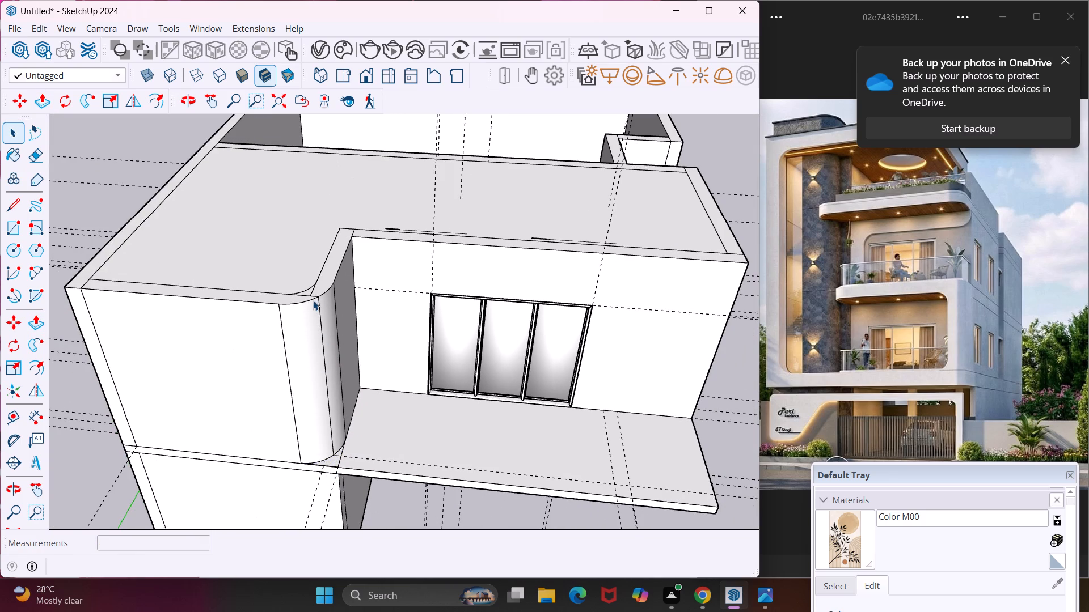
Extrude the top of the front wall beside the balcony upward by 16', including its half of the rounded corner.
scroll(301, 288, "up", 2)
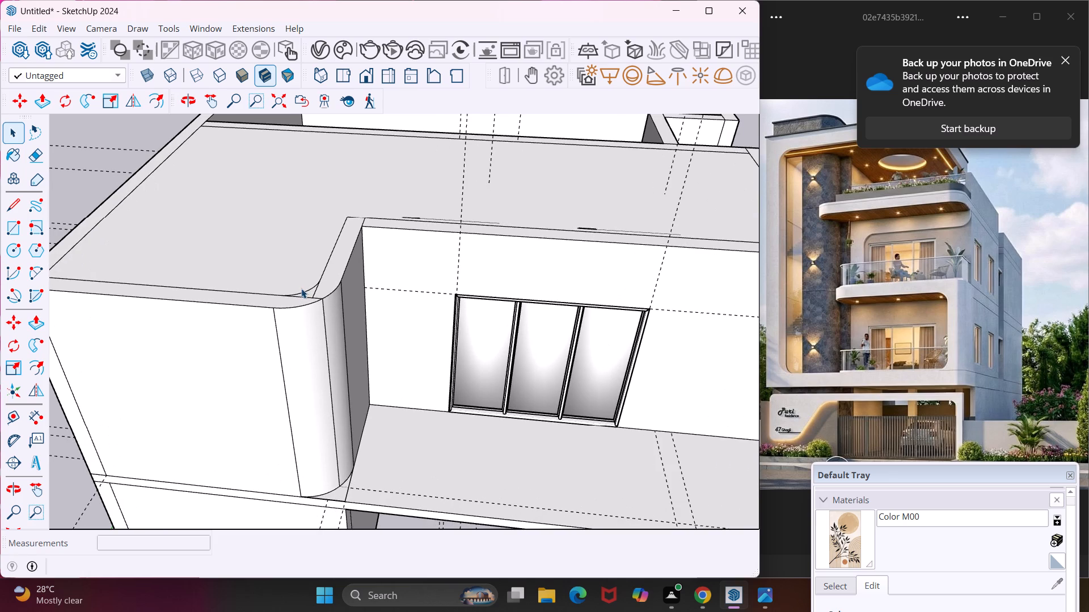
left_click(290, 301)
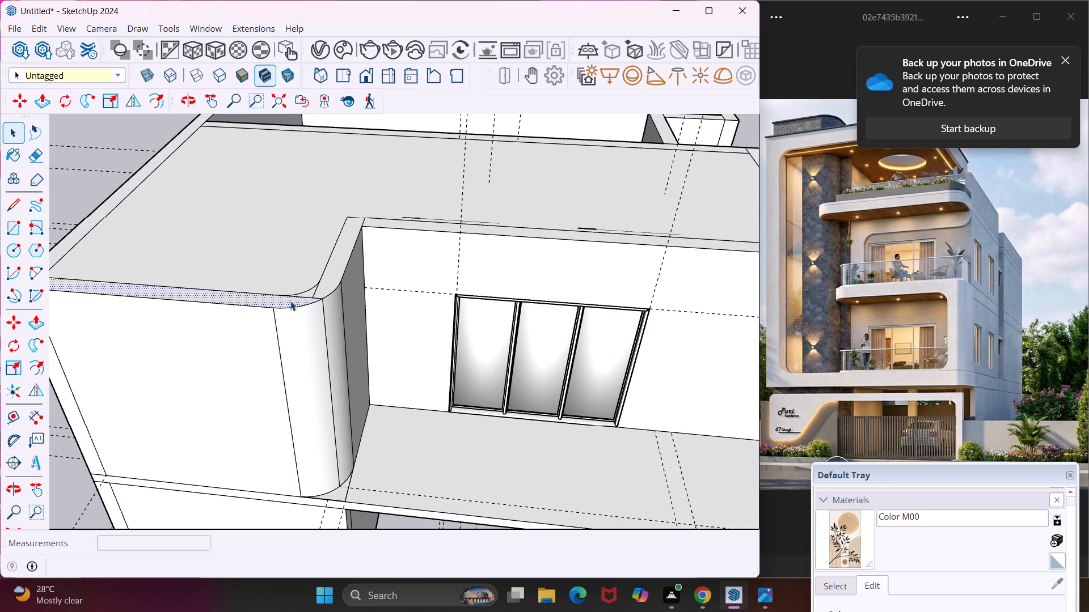
key("p")
left_click(290, 301)
scroll(294, 274, "down", 5)
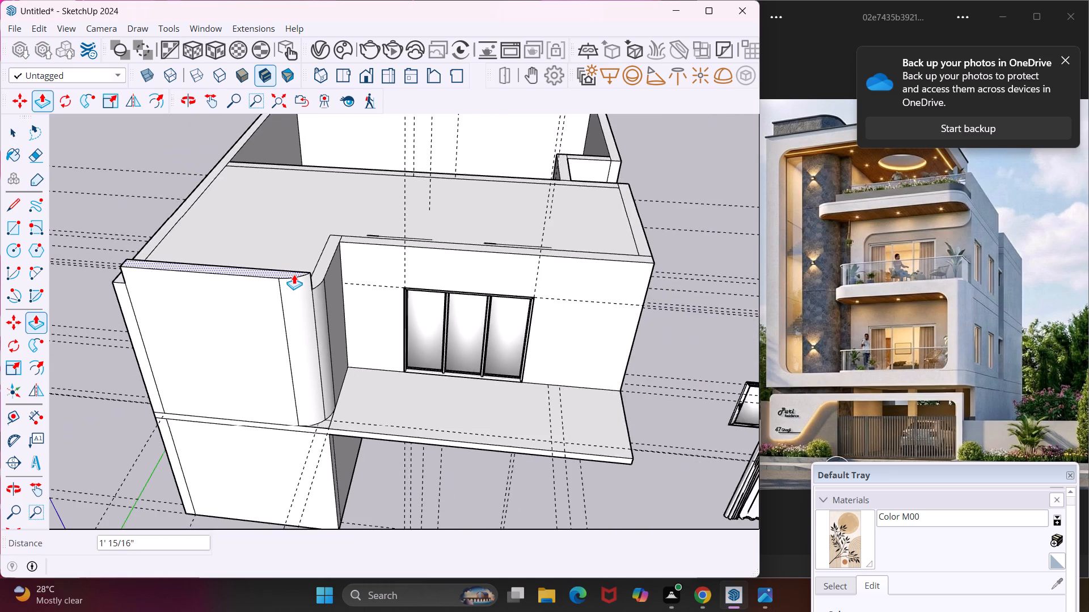
scroll(294, 274, "down", 4)
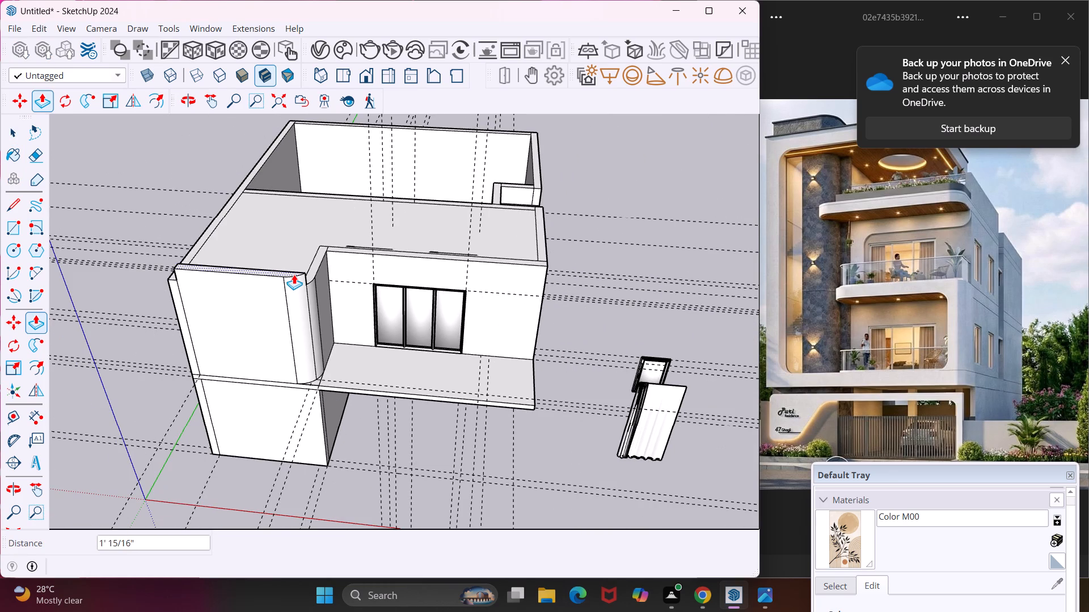
scroll(294, 274, "down", 3)
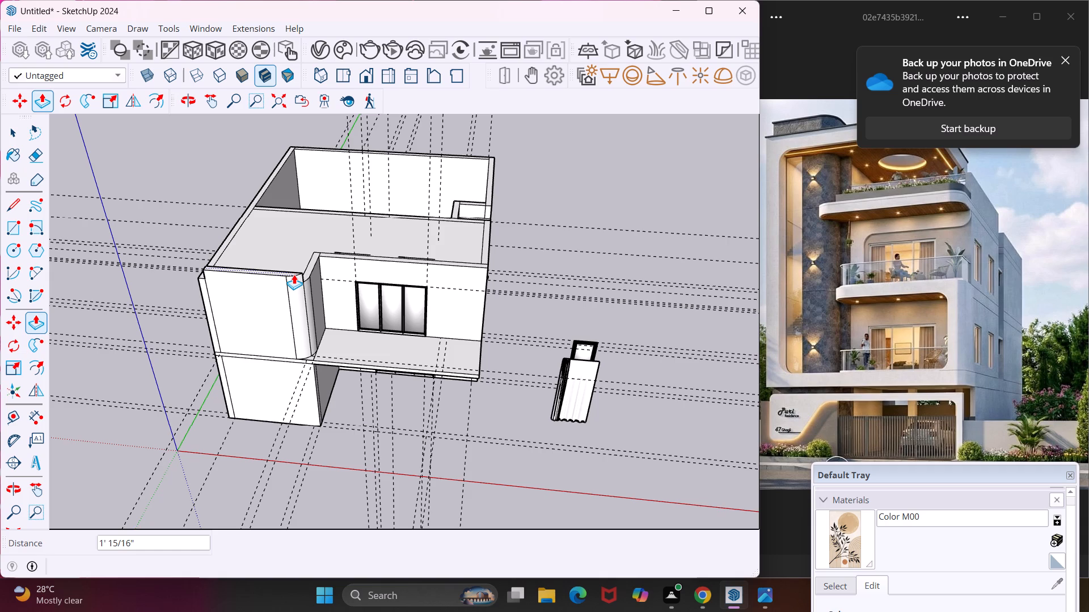
key("1")
type("6'")
key("Return")
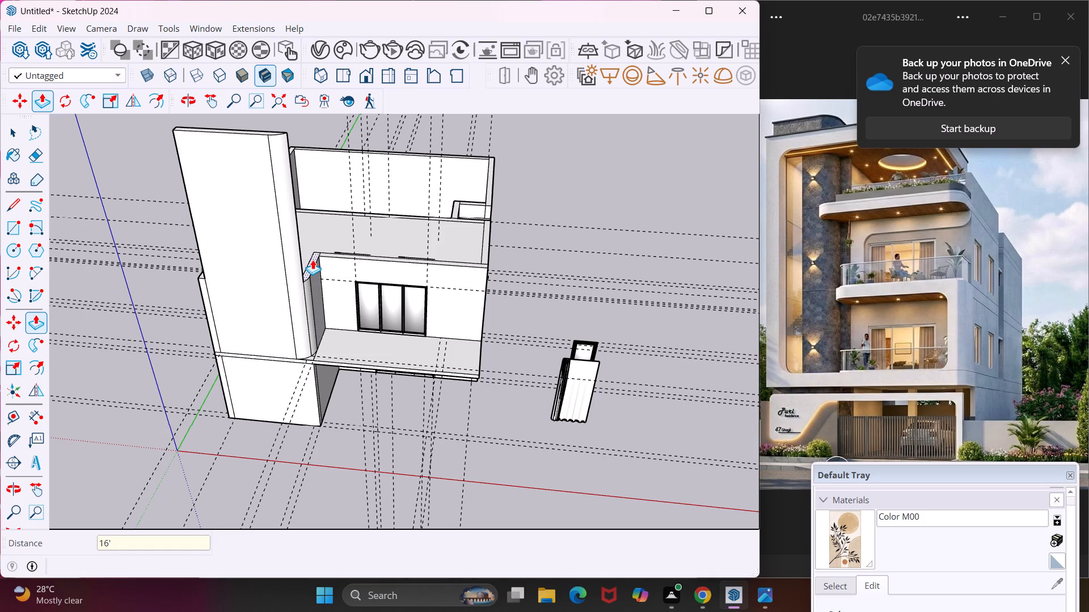
Extrude the top of the return wall behind the rounded corner up 16', level with the raised front wall.
scroll(313, 260, "up", 3)
left_click(313, 260)
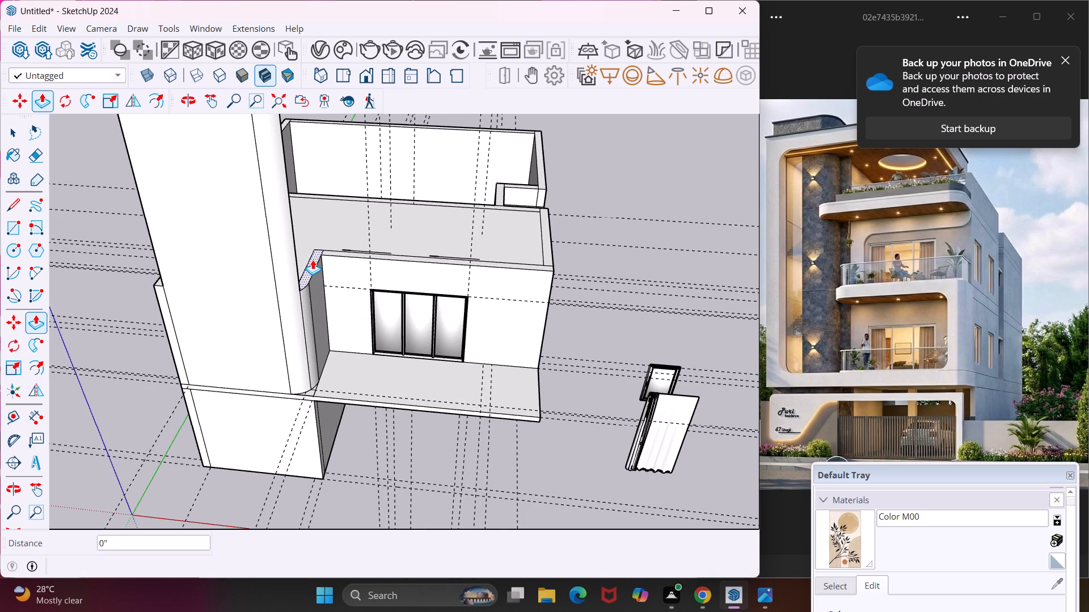
scroll(305, 247, "down", 7)
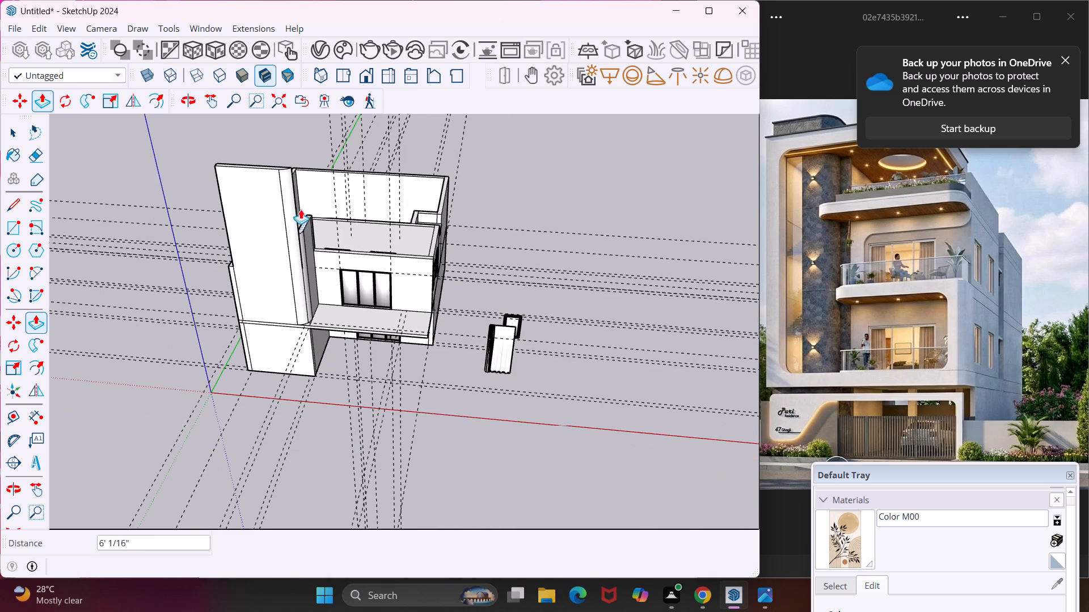
left_click(291, 169)
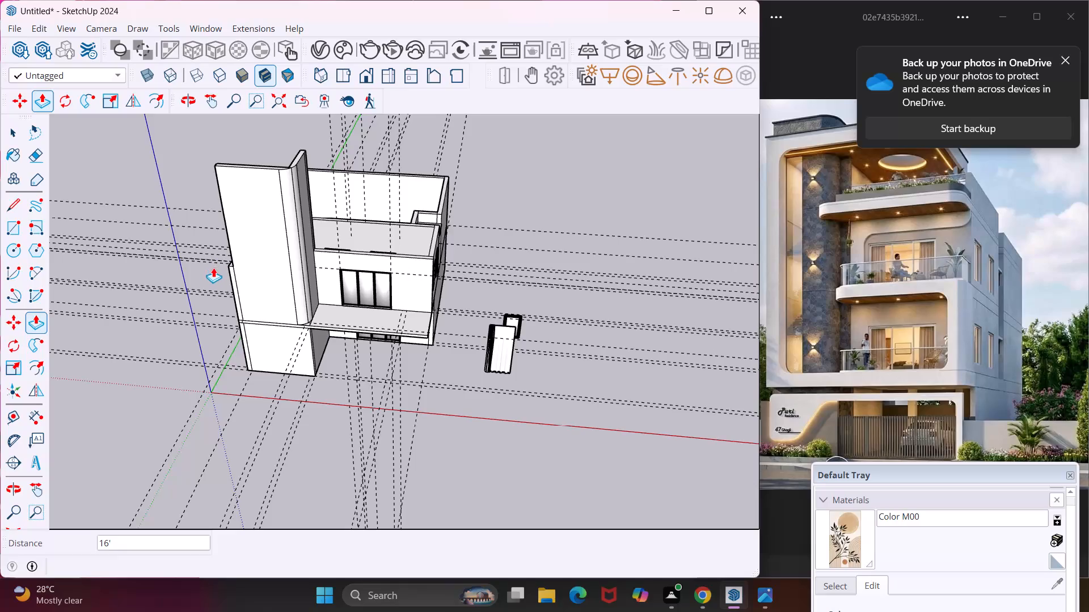
Extrude the top of the long side wall adjoining the front wall up 16' to the same height.
middle_click_drag(213, 267, 441, 241)
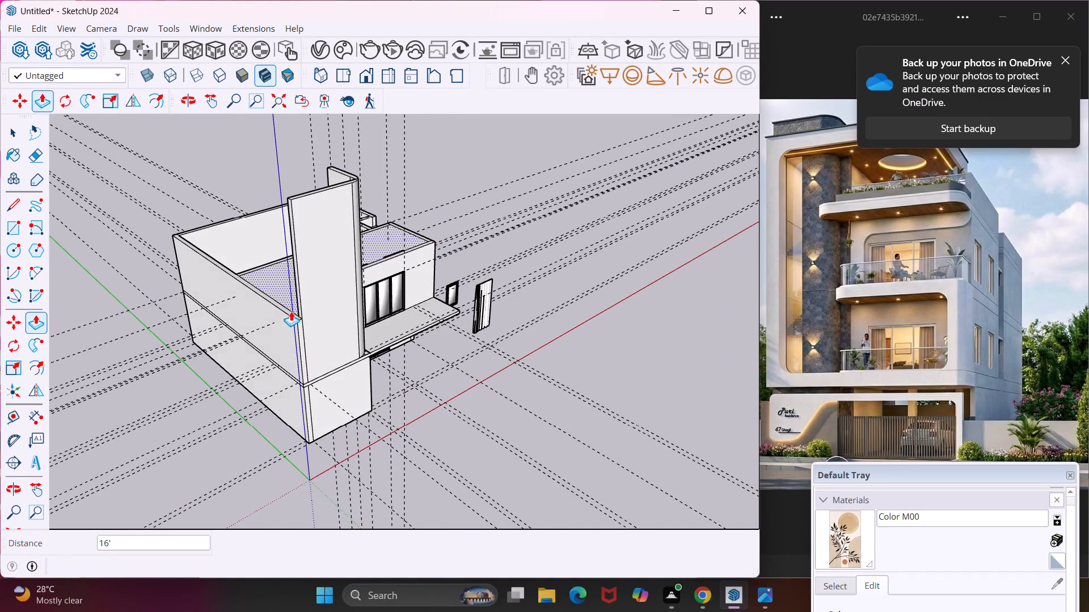
scroll(292, 312, "up", 14)
left_click(295, 332)
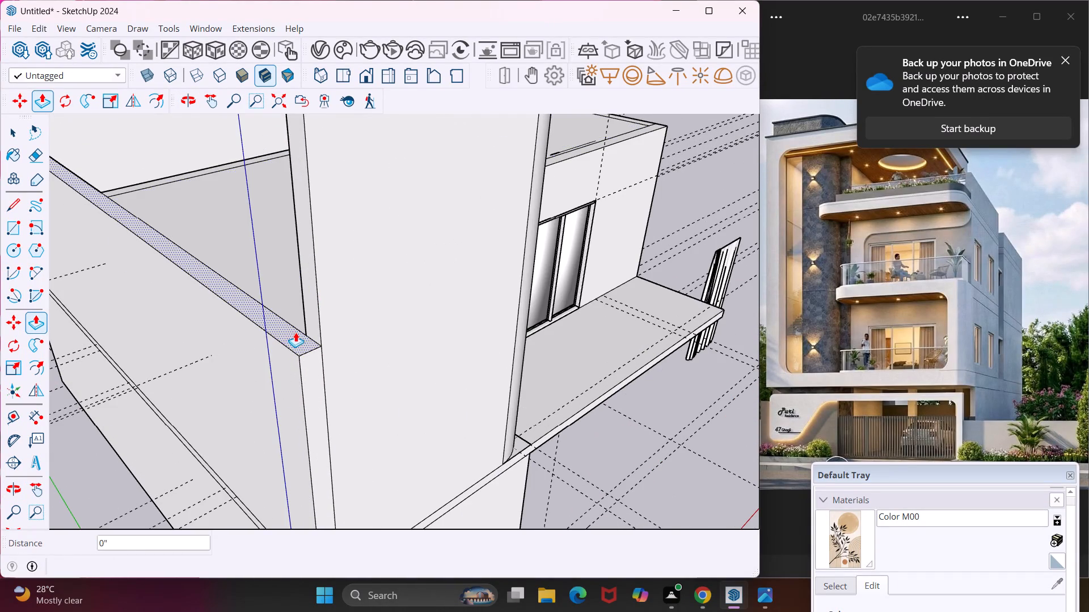
scroll(320, 287, "down", 15)
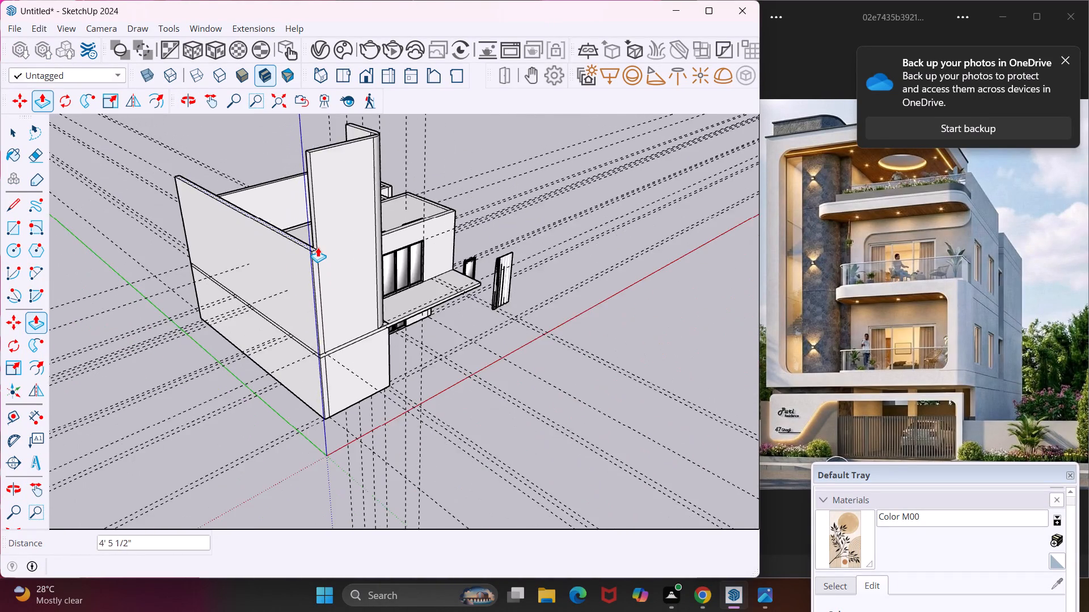
scroll(318, 247, "down", 4)
left_click(313, 175)
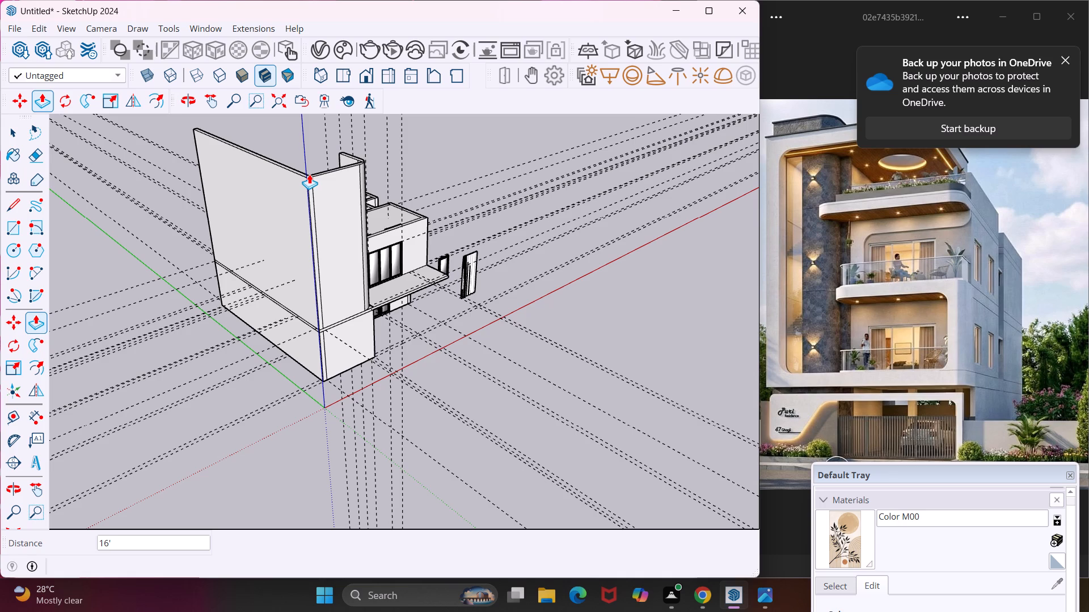
key("Escape")
key("space")
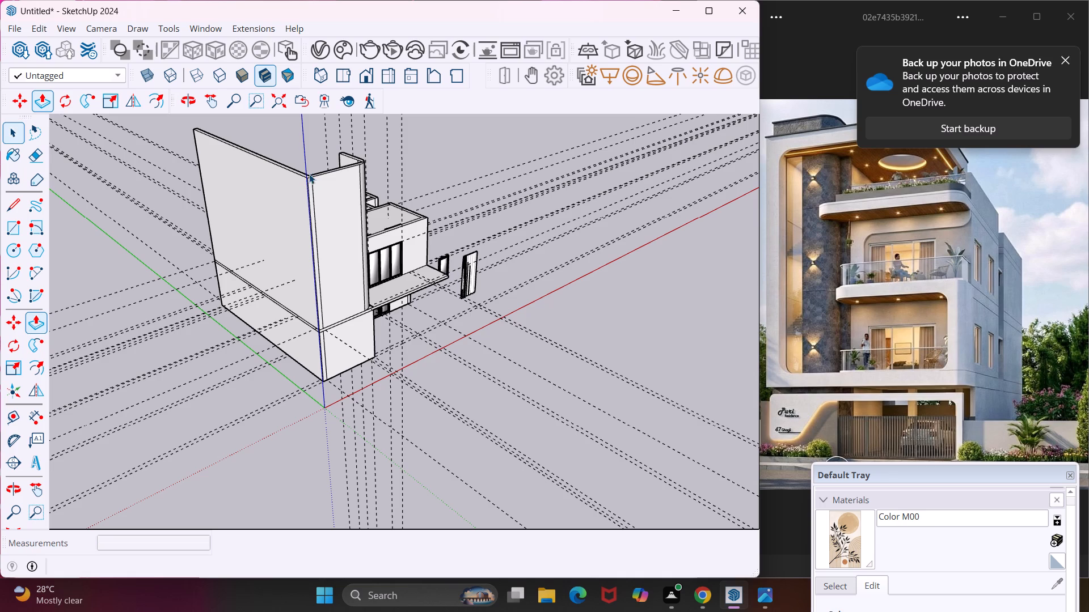
Delete the ceiling face covering the front room behind the balcony window.
middle_click_drag(412, 236, 199, 228)
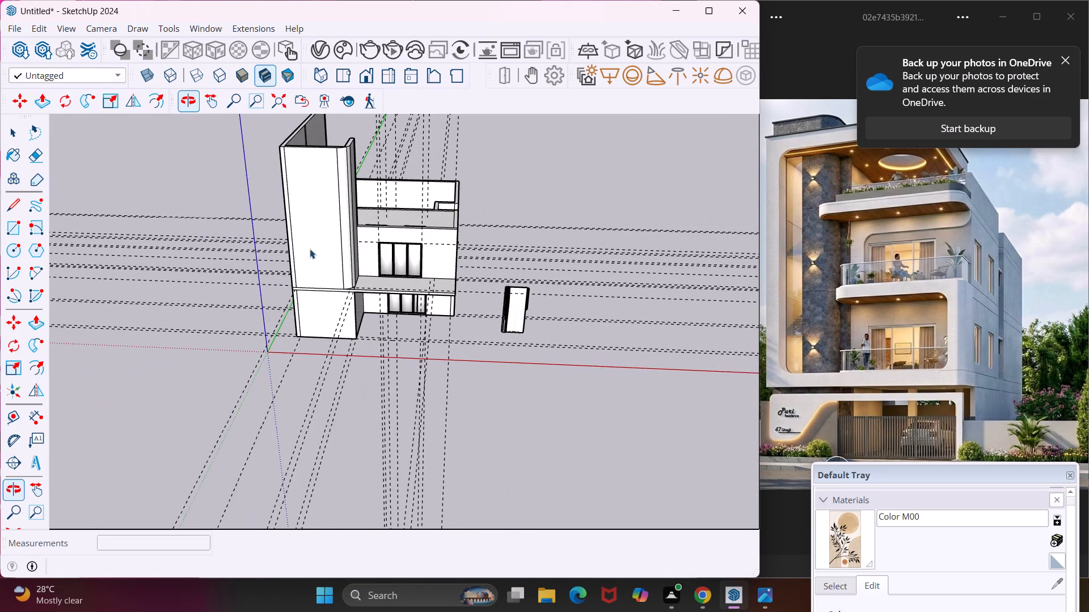
scroll(401, 271, "up", 3)
middle_click_drag(485, 193, 251, 271)
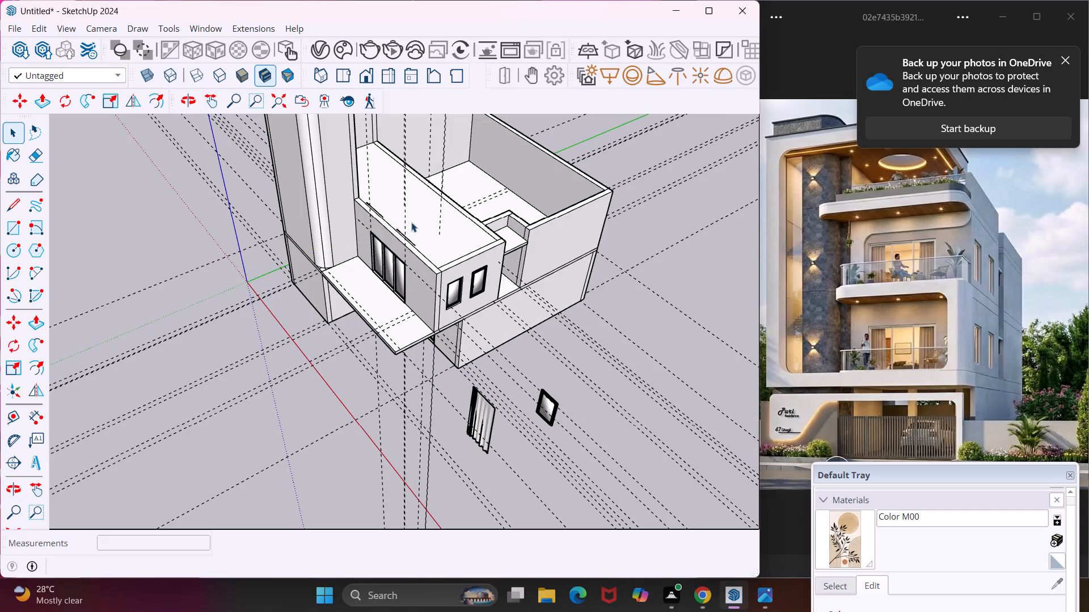
scroll(406, 232, "up", 12)
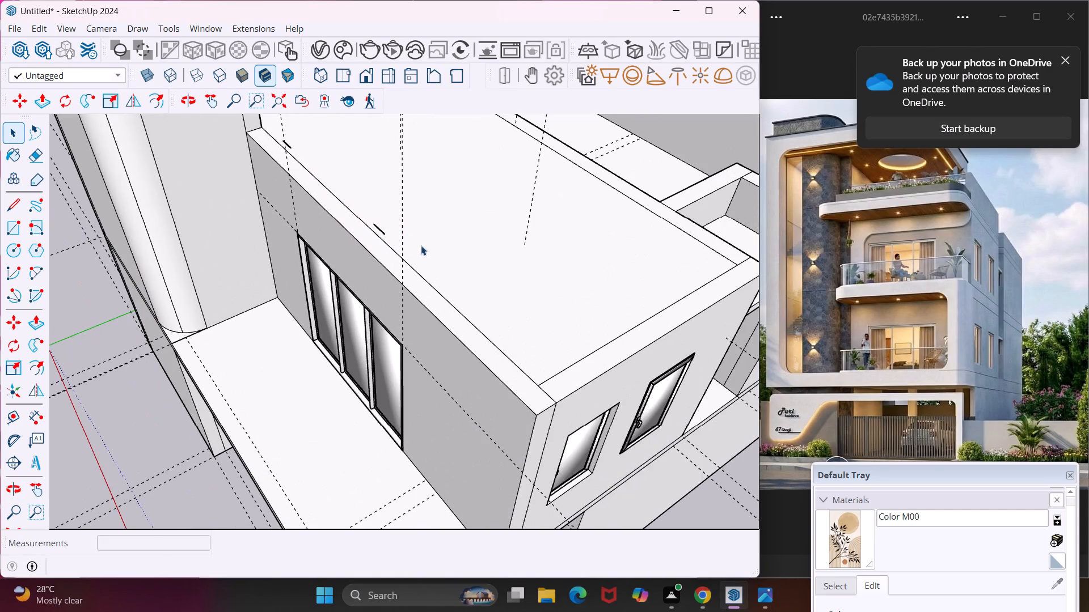
left_click(438, 250)
scroll(475, 256, "down", 6)
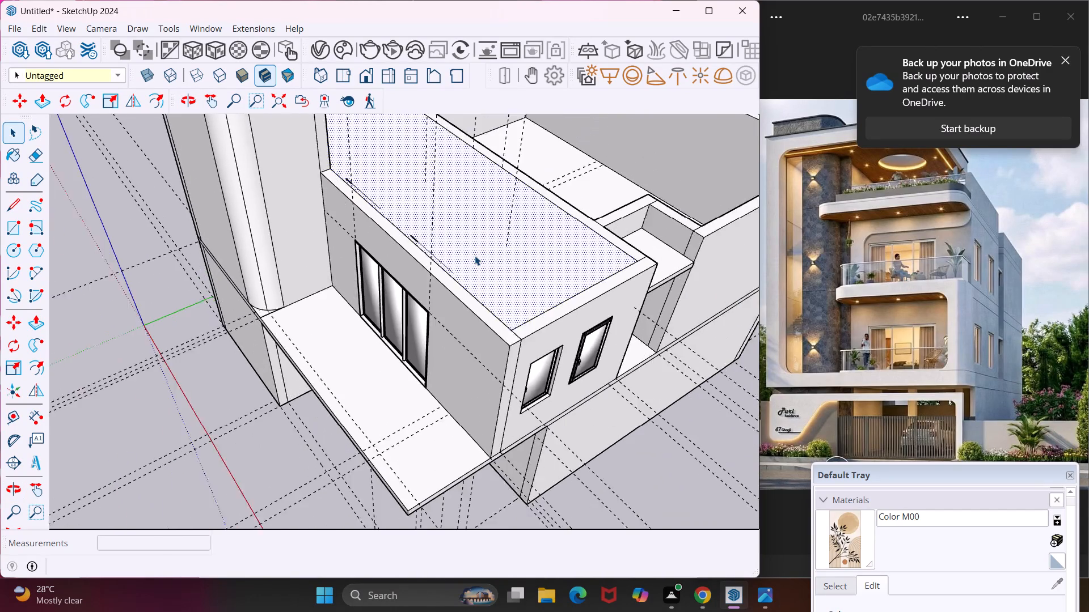
scroll(475, 256, "down", 10)
middle_click_drag(495, 261, 324, 269)
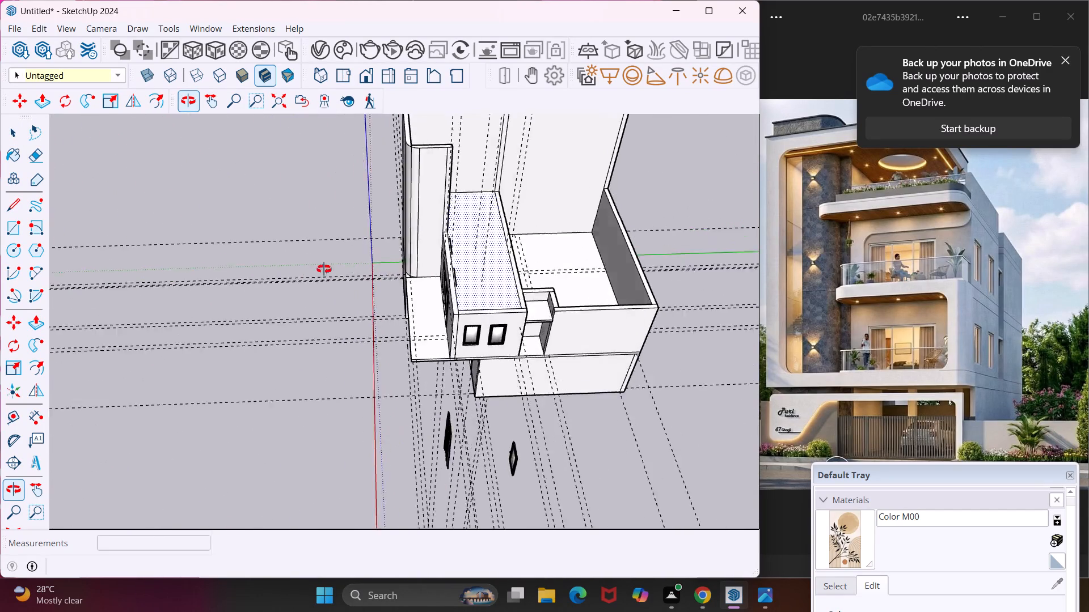
middle_click_drag(324, 269, 168, 283)
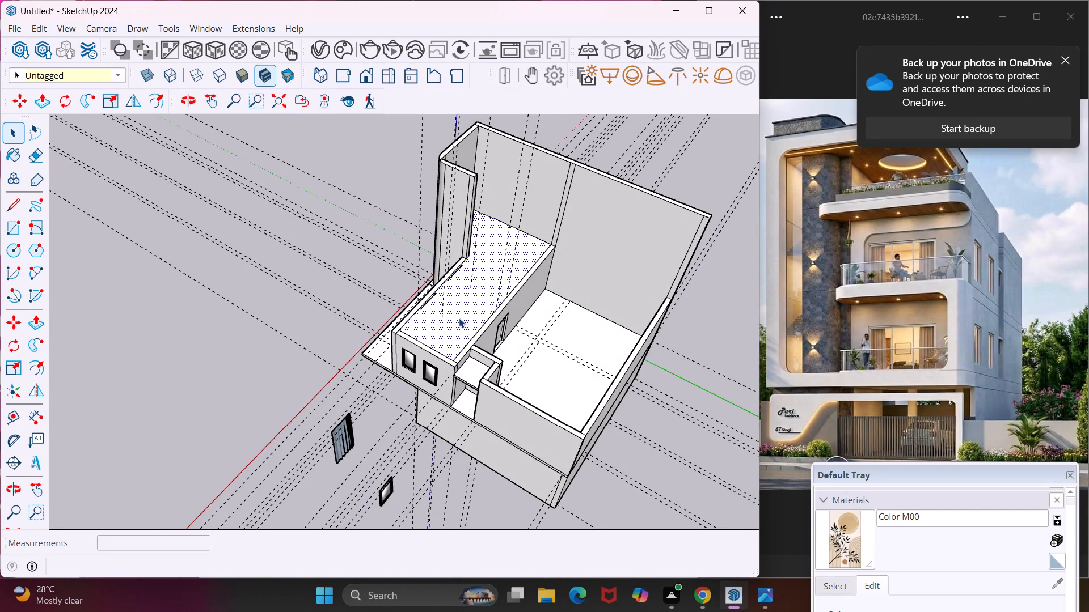
key("Delete")
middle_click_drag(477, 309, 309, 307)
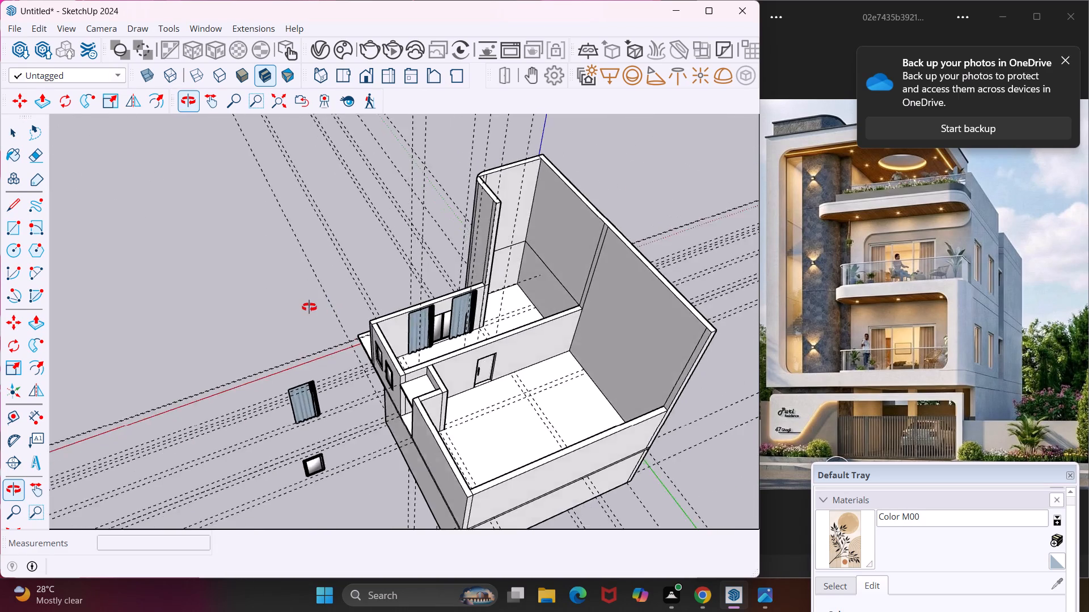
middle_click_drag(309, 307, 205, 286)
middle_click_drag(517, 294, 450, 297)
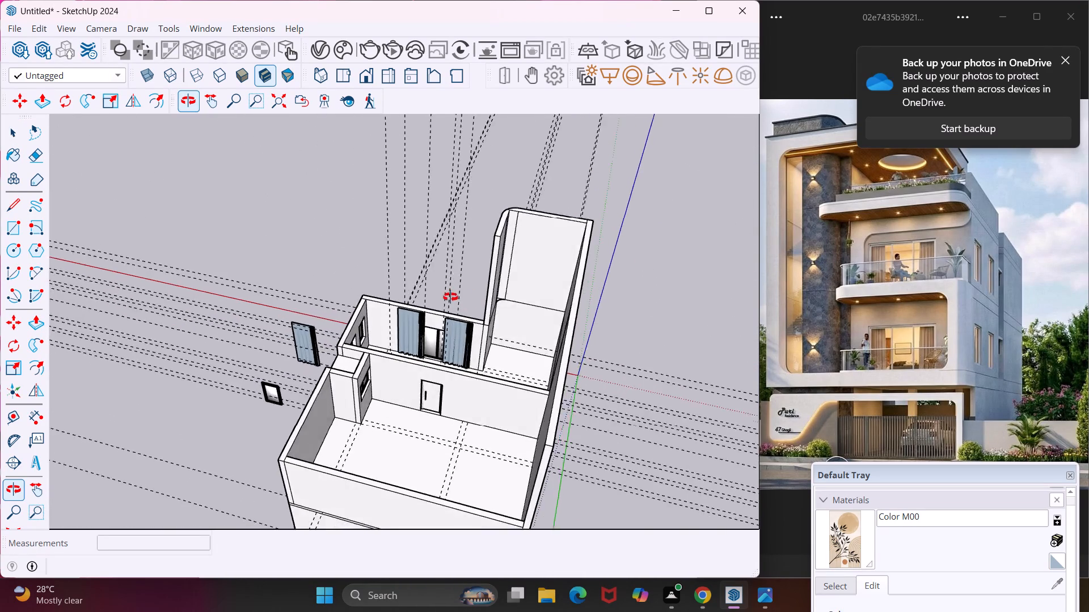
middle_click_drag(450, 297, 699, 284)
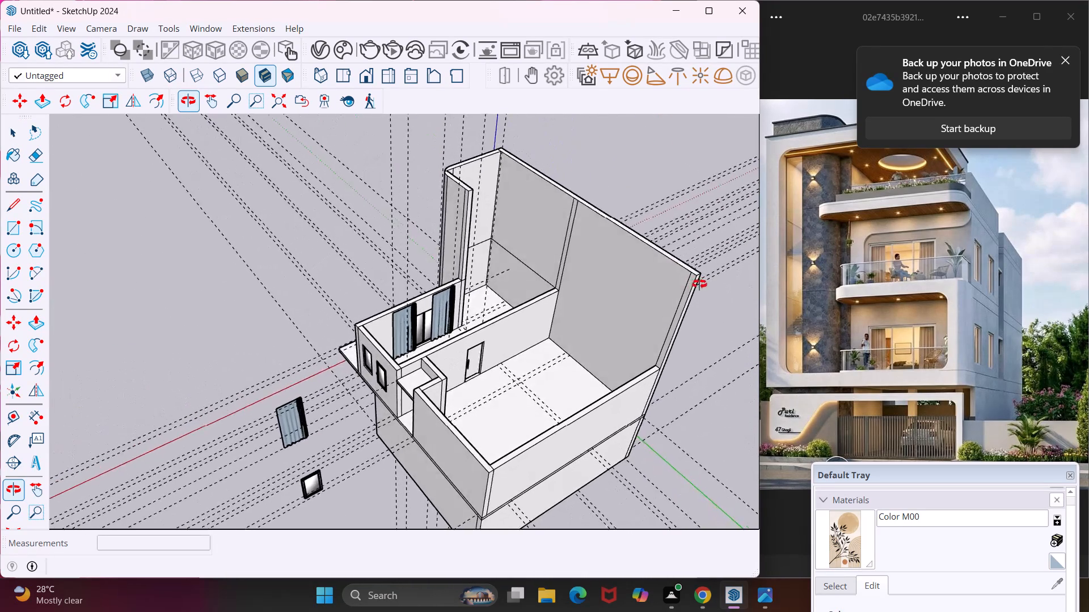
Draw a vertical rotated rectangle 29' 3" long and 6" high along the outer top edge of the low rear wall.
middle_click_drag(699, 284, 733, 252)
middle_click_drag(504, 398, 635, 360)
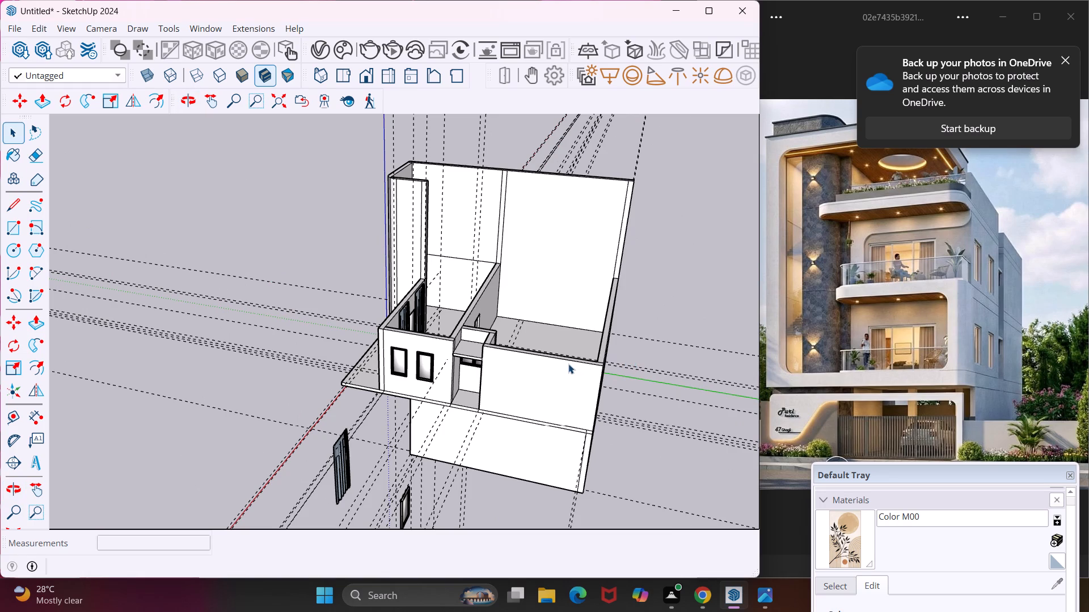
middle_click_drag(564, 364, 741, 342)
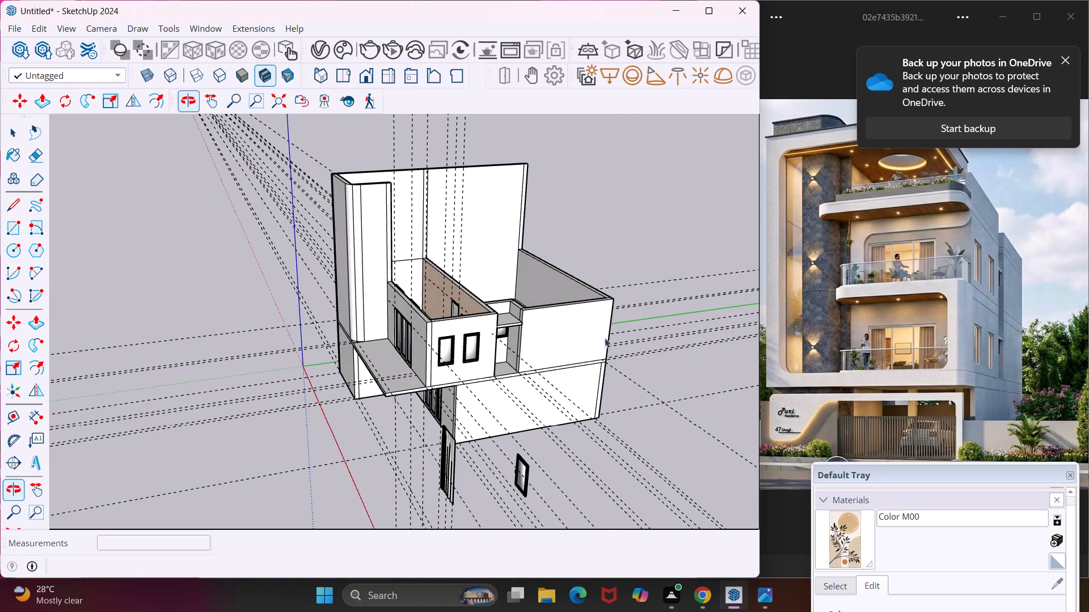
left_click(36, 232)
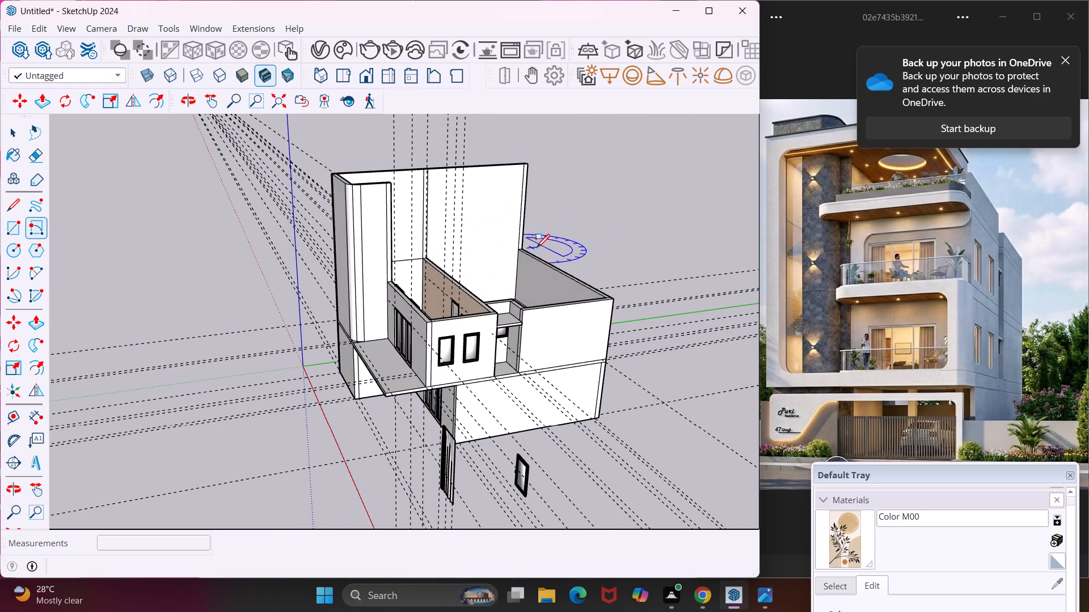
scroll(527, 249, "up", 15)
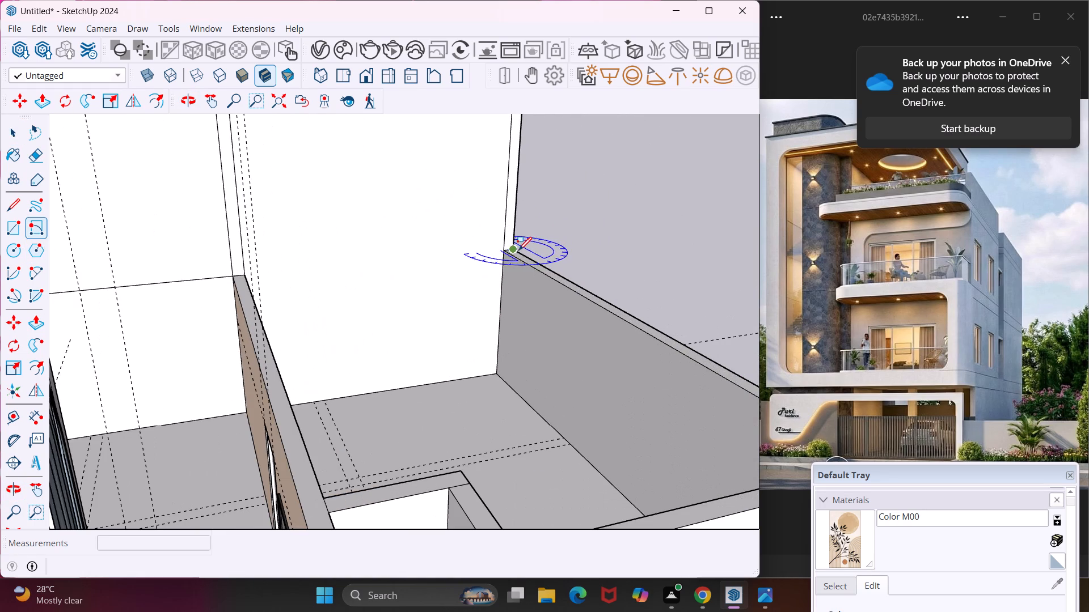
scroll(513, 246, "up", 10)
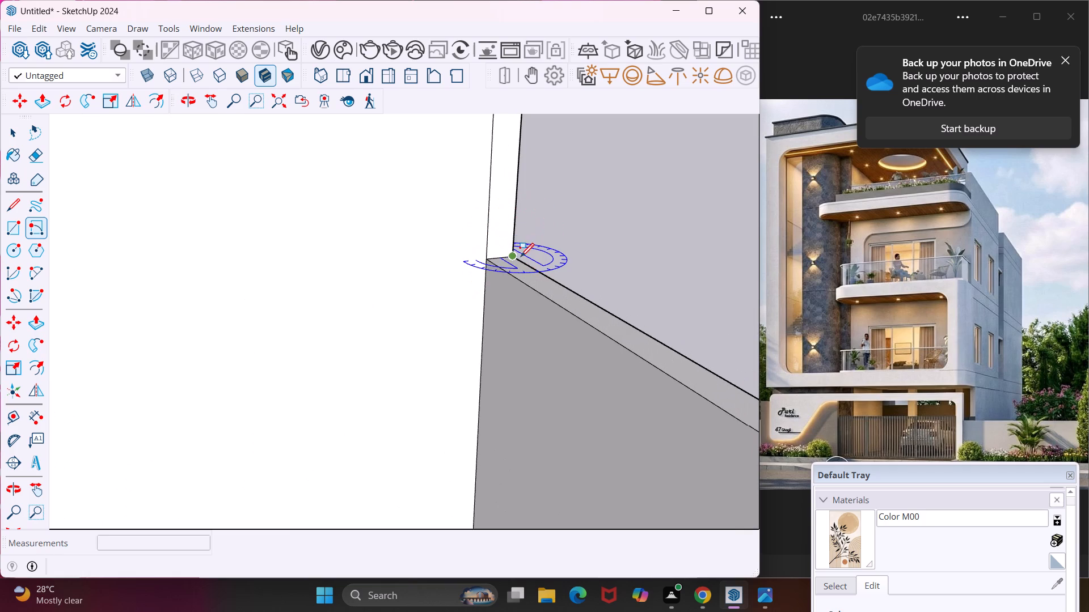
left_click(513, 253)
scroll(535, 281, "down", 7)
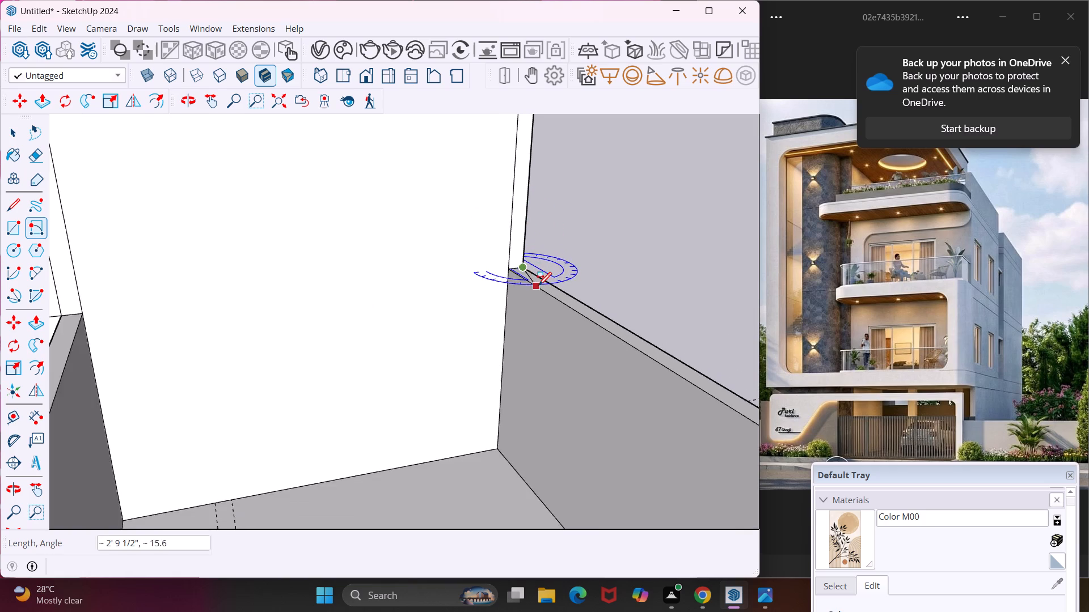
scroll(538, 285, "down", 13)
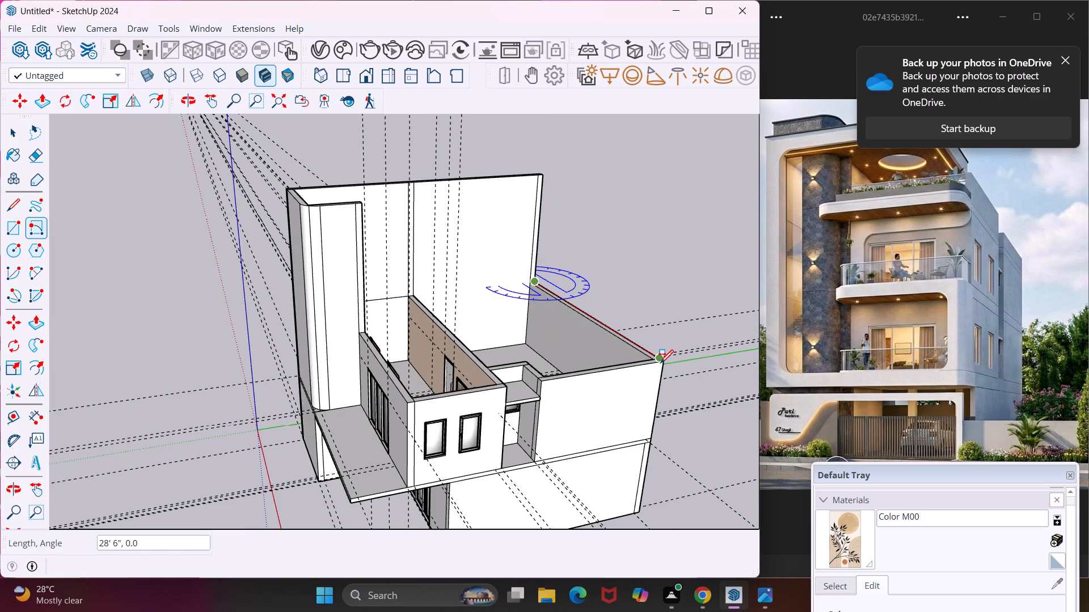
scroll(662, 362, "up", 20)
scroll(662, 362, "up", 1)
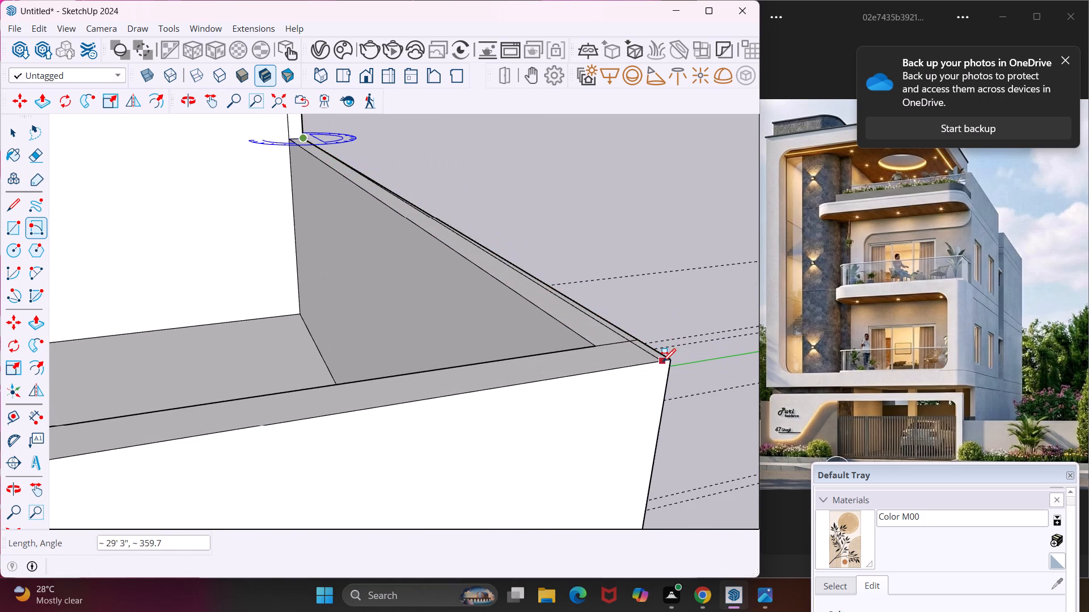
left_click(672, 362)
middle_click_drag(668, 342, 626, 317)
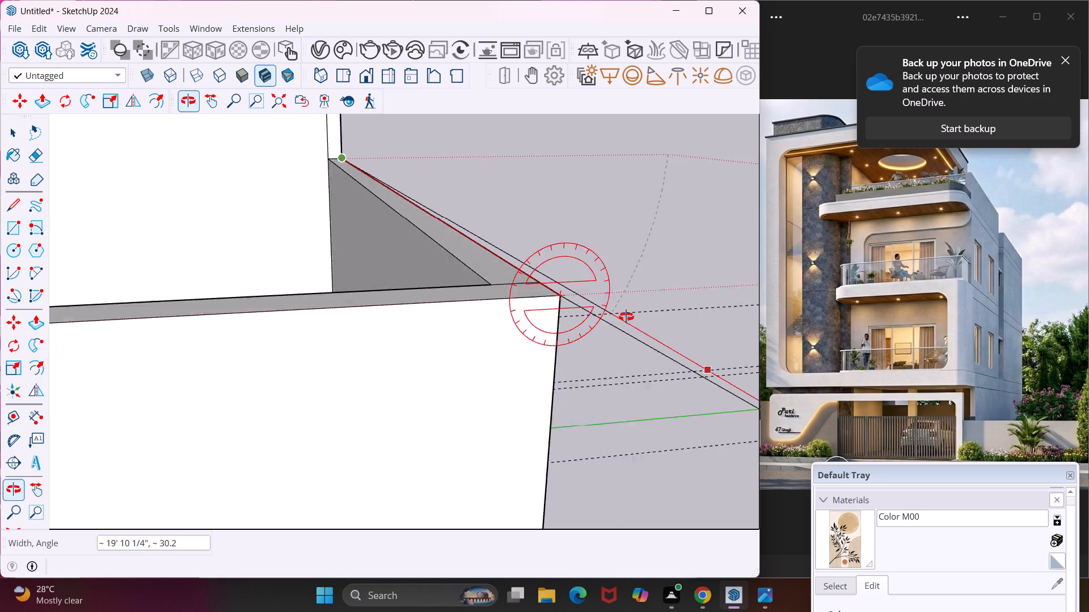
middle_click_drag(626, 317, 613, 305)
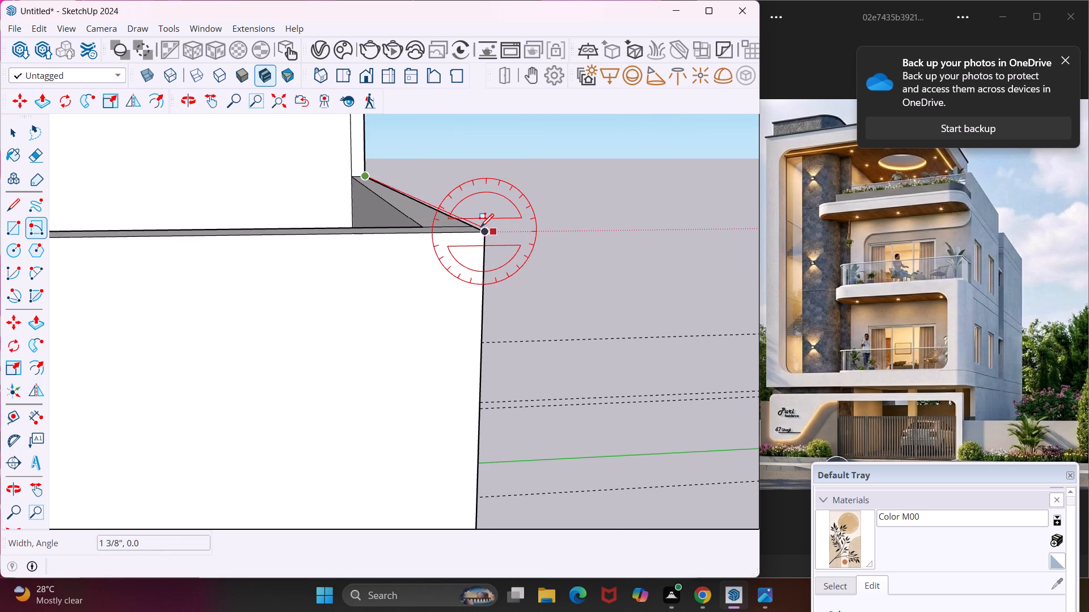
scroll(486, 222, "up", 3)
scroll(486, 222, "down", 4)
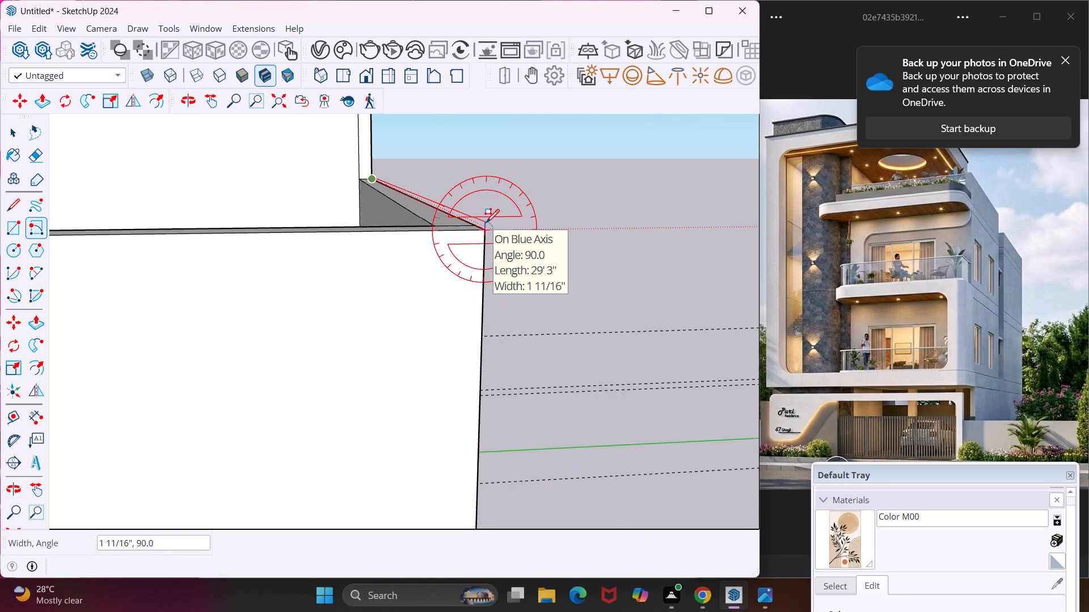
scroll(483, 218, "up", 3)
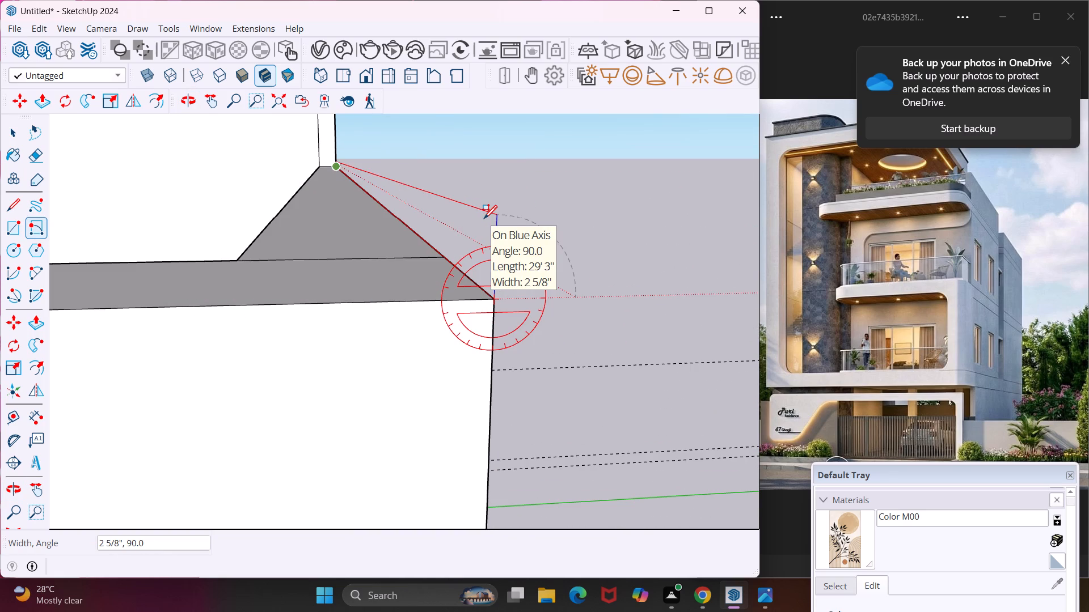
type("6\"")
key("Return")
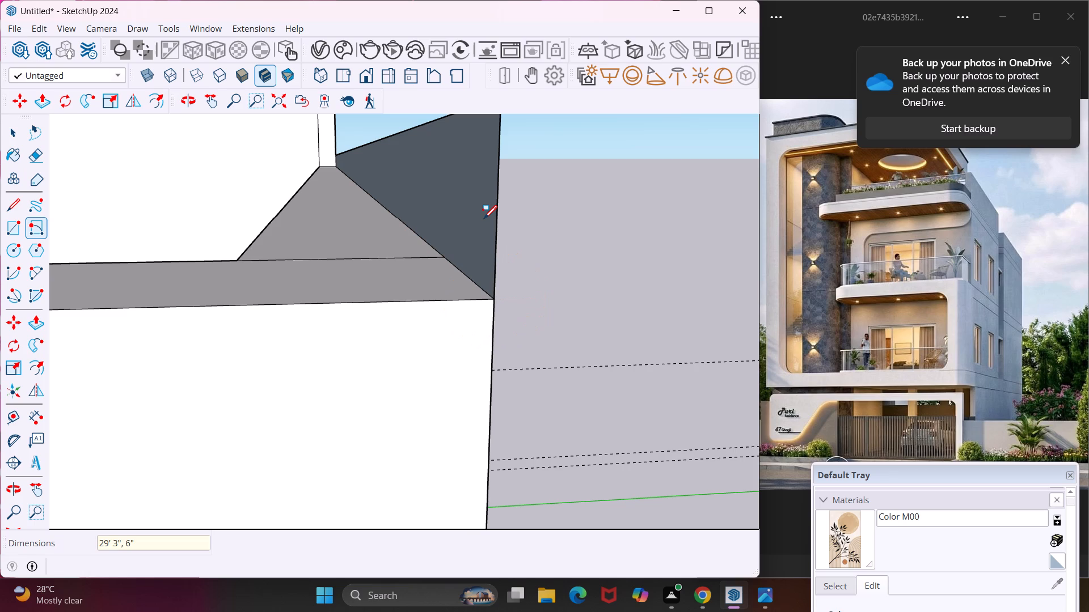
key("Escape")
key("space")
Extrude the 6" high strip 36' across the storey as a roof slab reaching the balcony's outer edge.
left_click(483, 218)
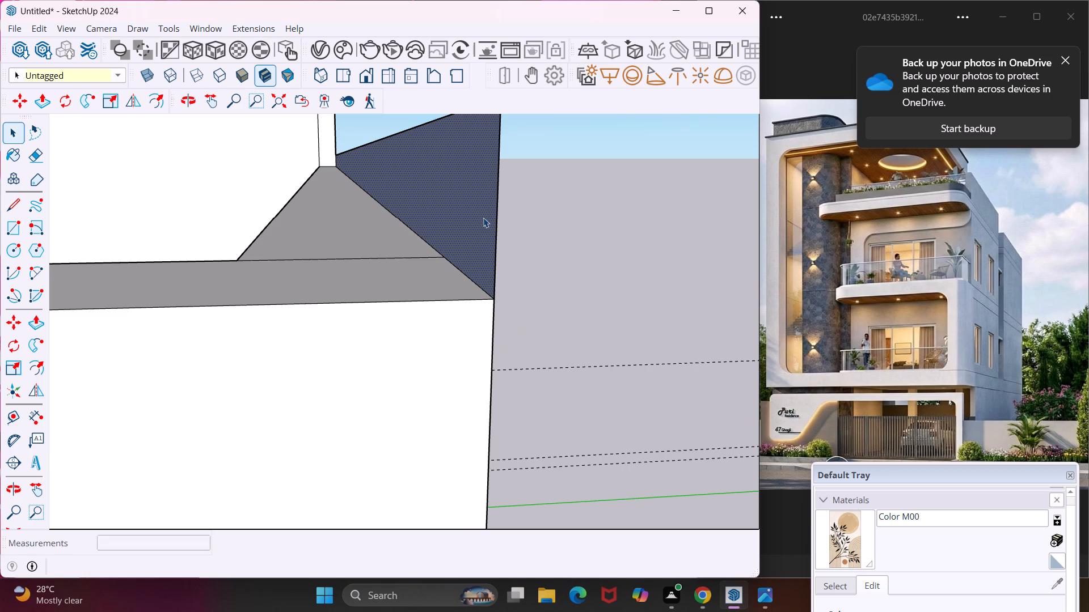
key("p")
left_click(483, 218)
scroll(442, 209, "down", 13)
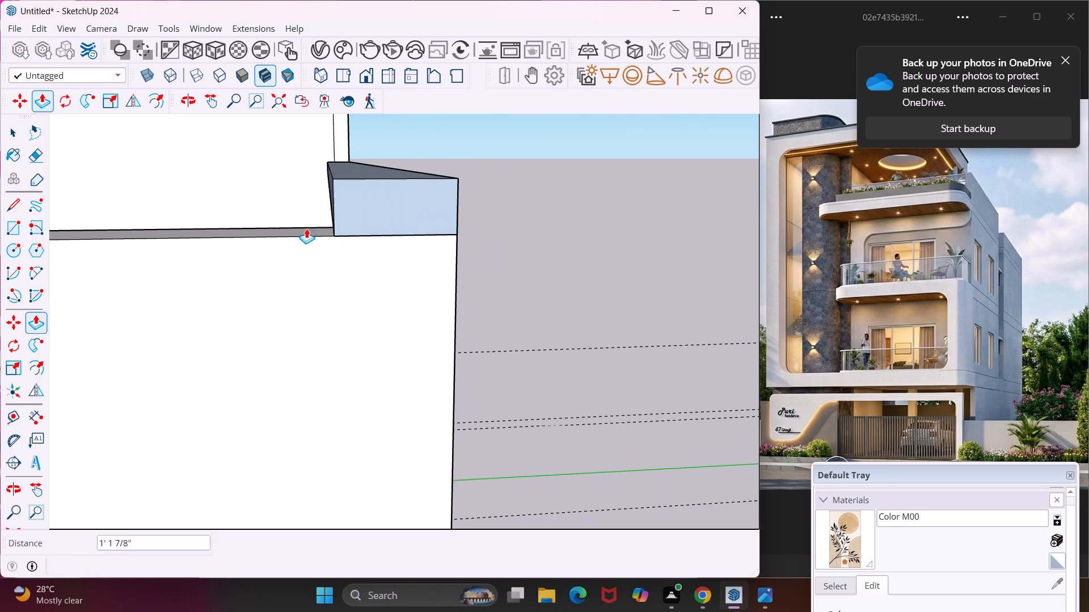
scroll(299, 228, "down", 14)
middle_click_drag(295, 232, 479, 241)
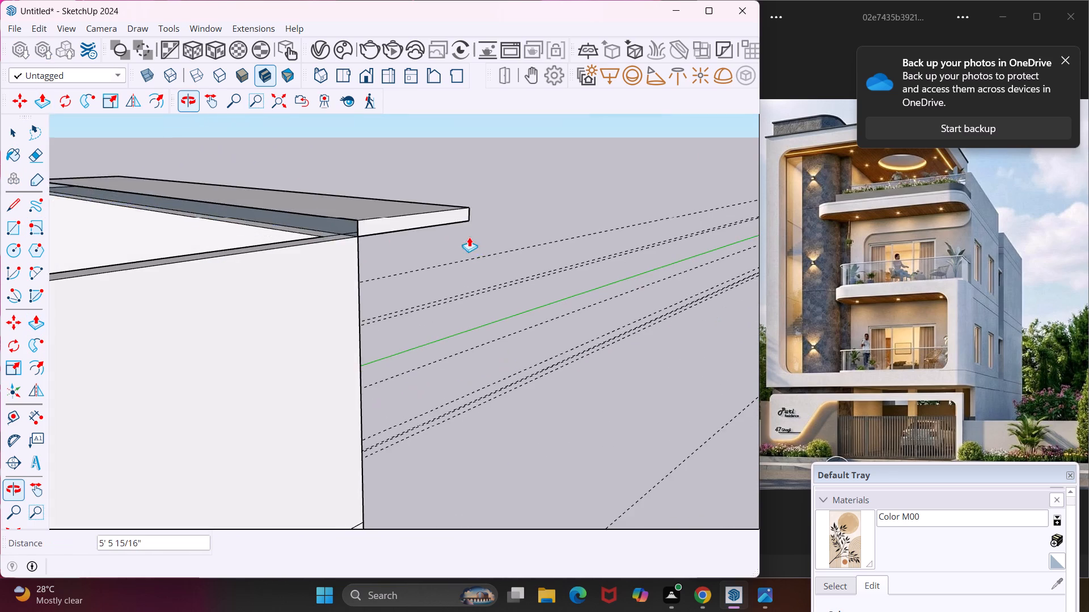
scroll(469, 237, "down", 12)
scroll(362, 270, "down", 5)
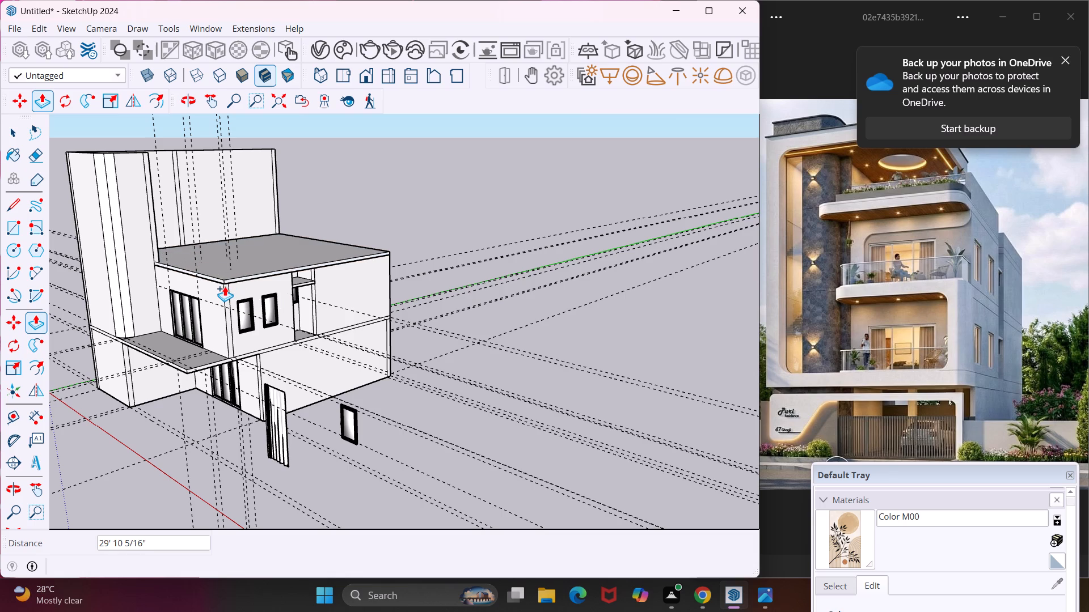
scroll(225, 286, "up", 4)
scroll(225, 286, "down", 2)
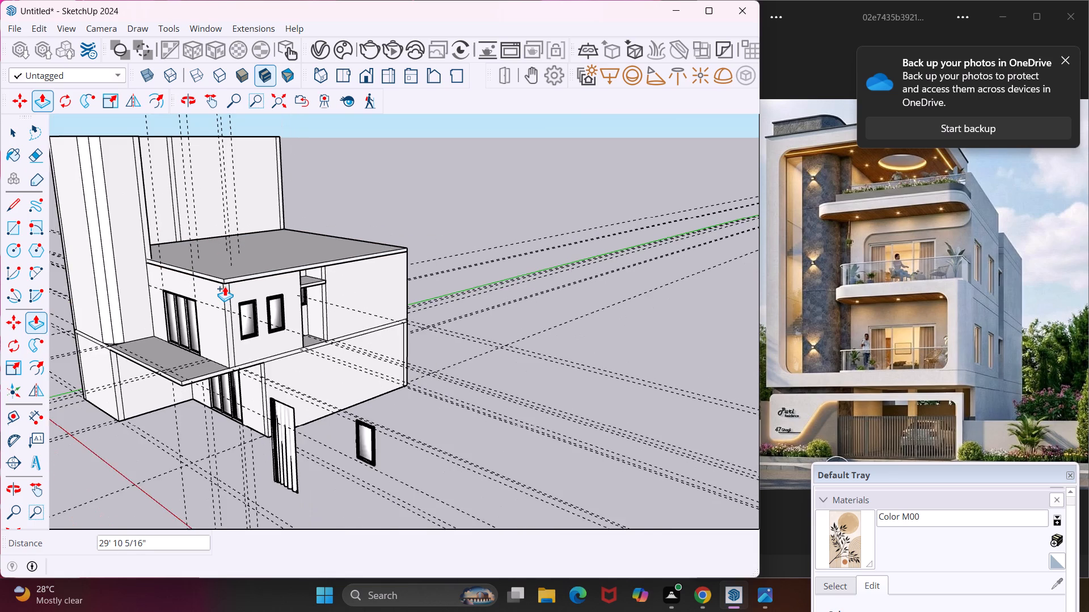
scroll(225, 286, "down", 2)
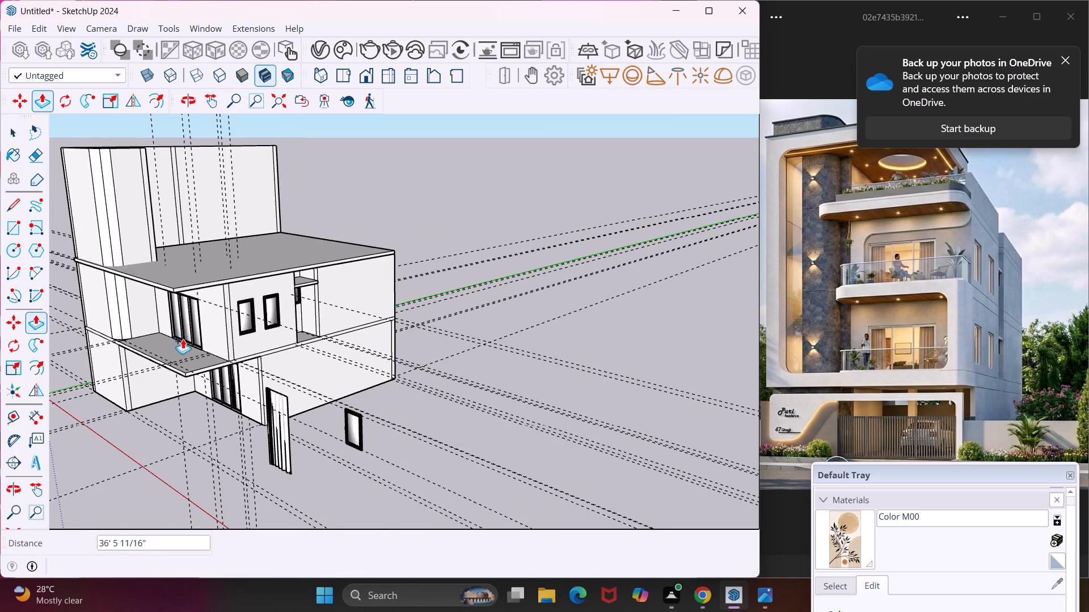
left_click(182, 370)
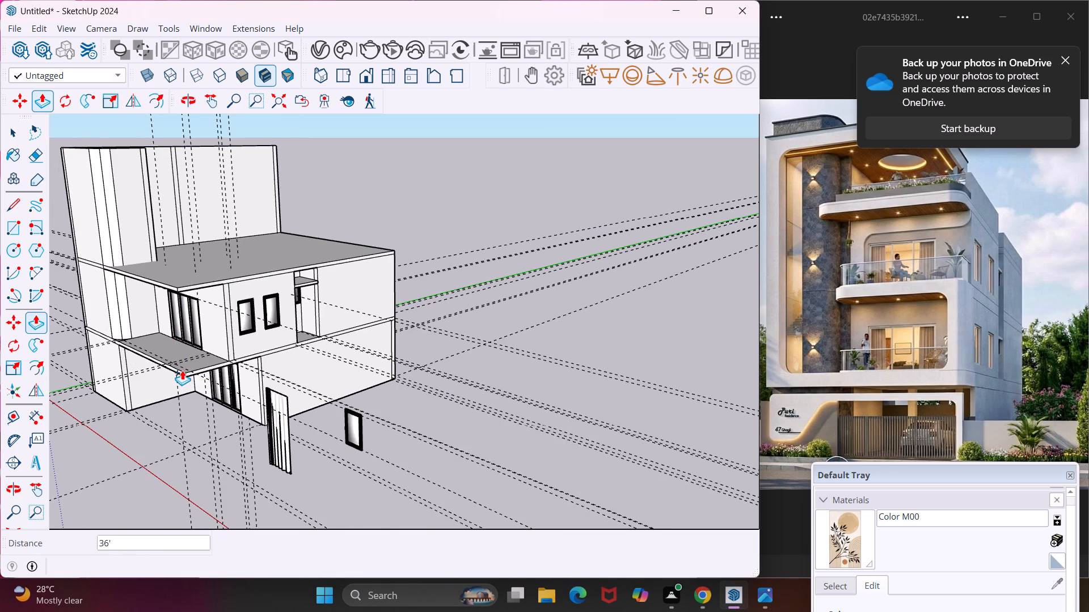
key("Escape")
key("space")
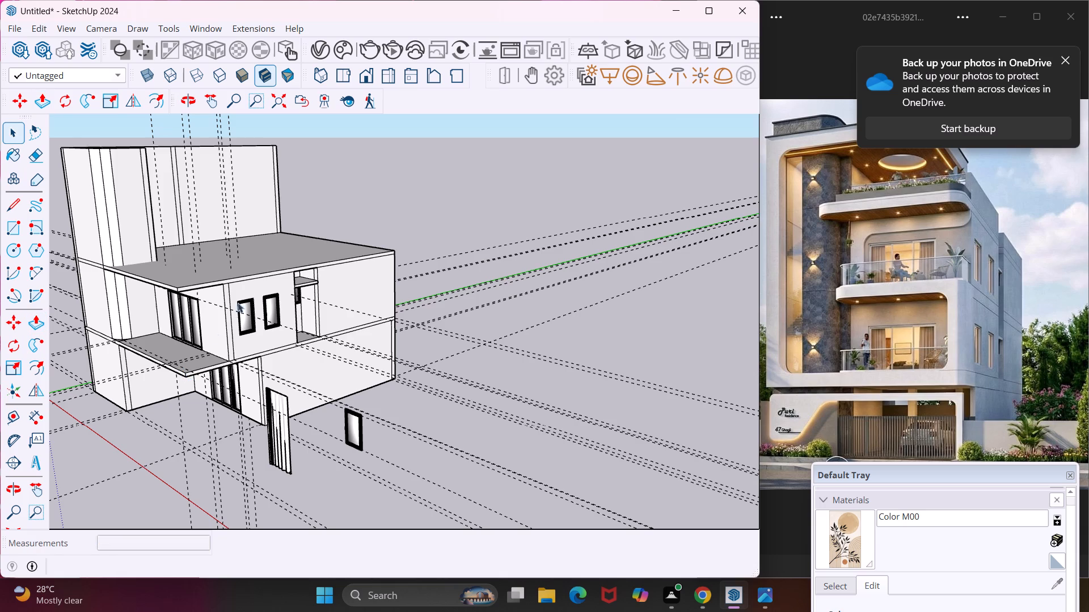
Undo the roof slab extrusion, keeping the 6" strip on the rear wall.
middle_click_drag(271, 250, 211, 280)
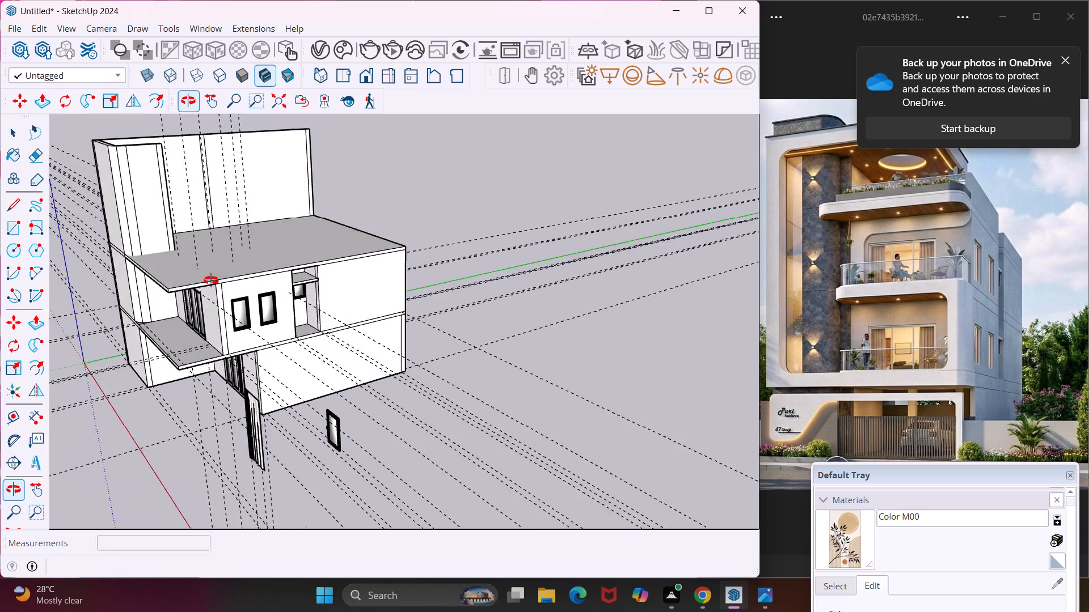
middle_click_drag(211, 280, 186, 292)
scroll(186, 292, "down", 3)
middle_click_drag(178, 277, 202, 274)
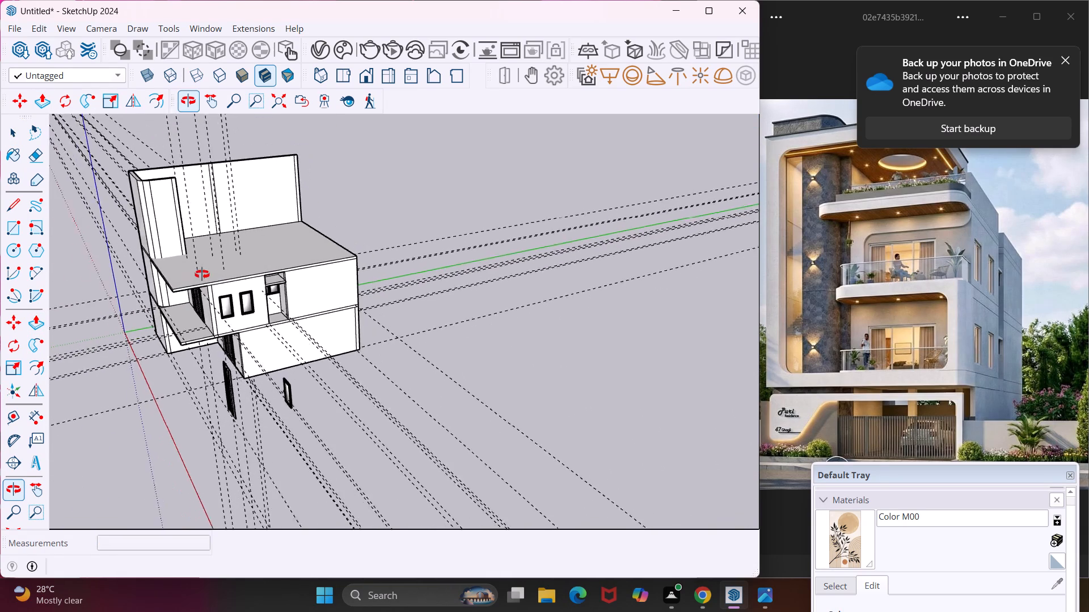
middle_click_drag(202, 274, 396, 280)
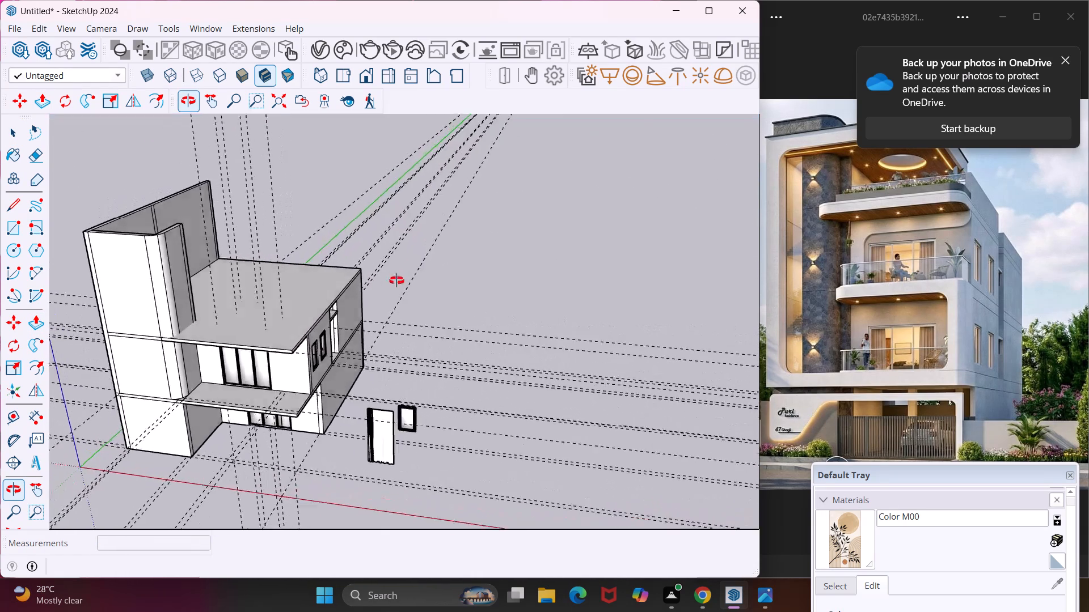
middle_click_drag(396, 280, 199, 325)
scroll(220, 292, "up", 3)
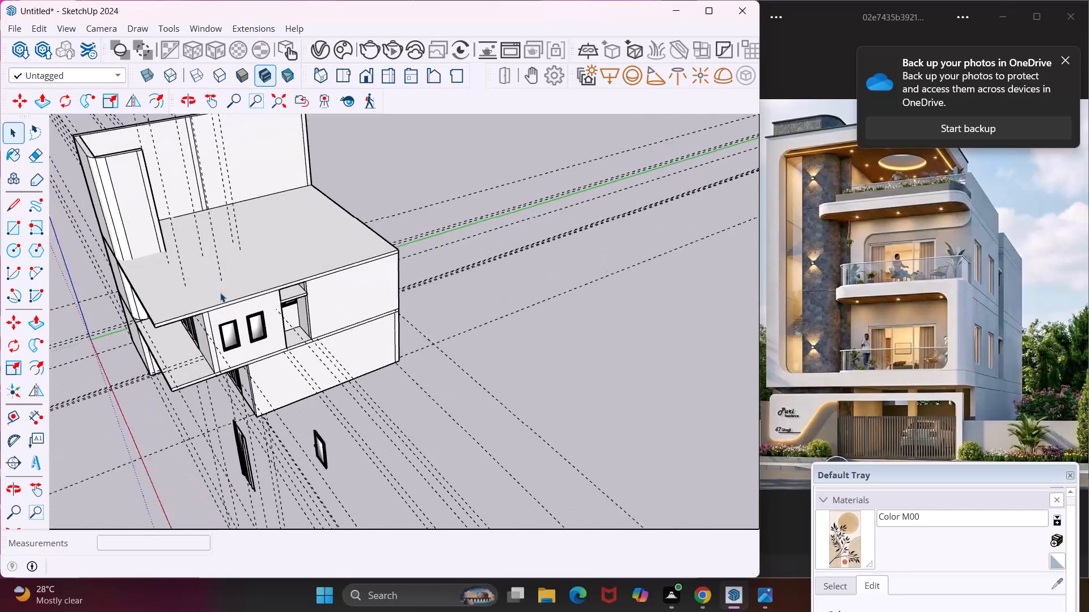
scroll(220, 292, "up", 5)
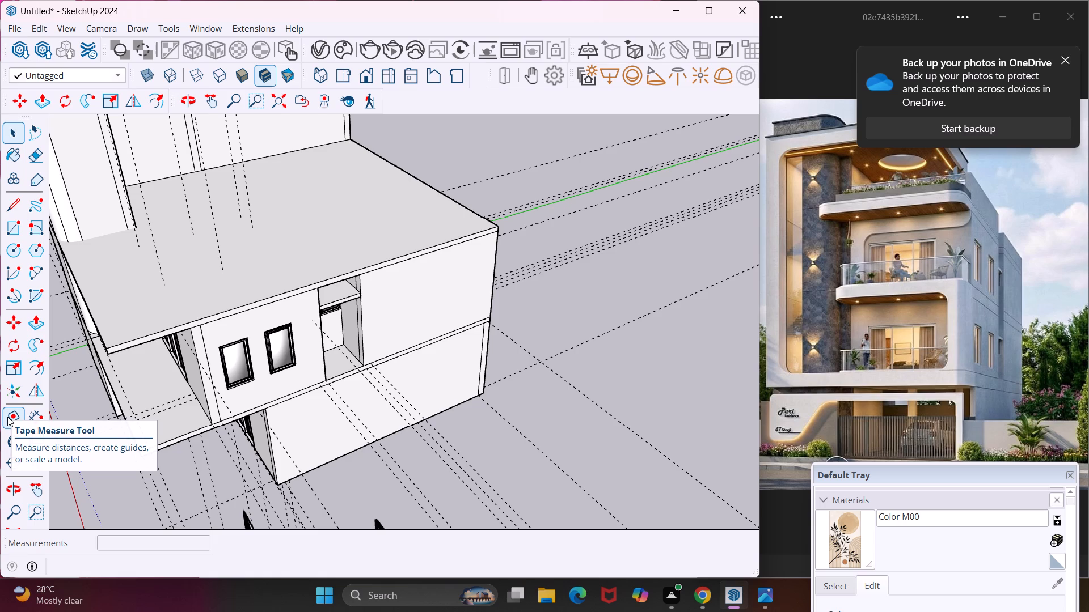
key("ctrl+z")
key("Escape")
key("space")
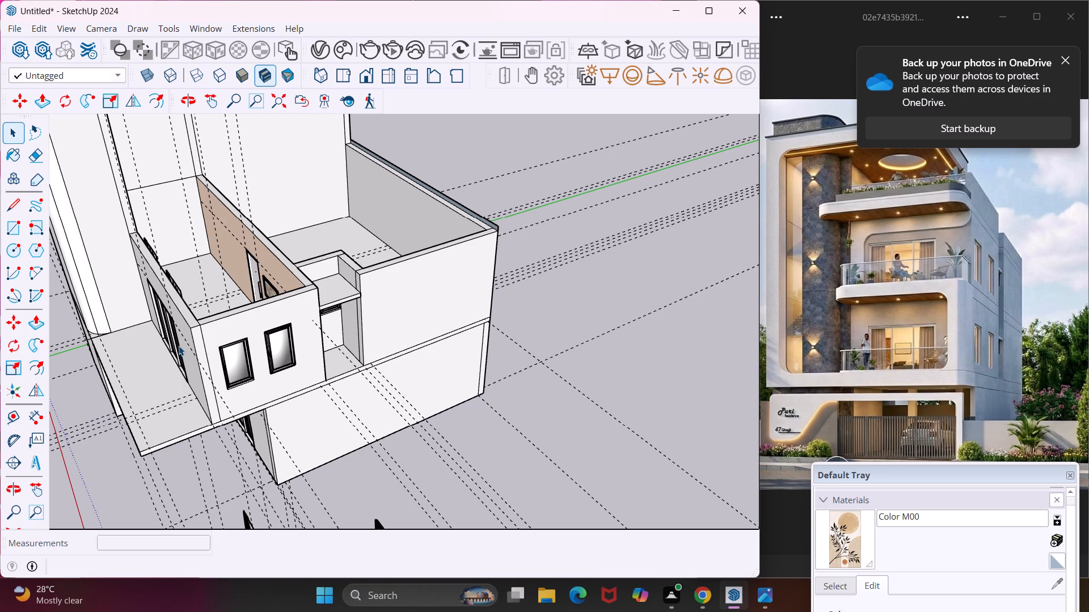
Extrude the top of the front room's wall containing the balcony window up by 10' 6".
scroll(179, 346, "up", 4)
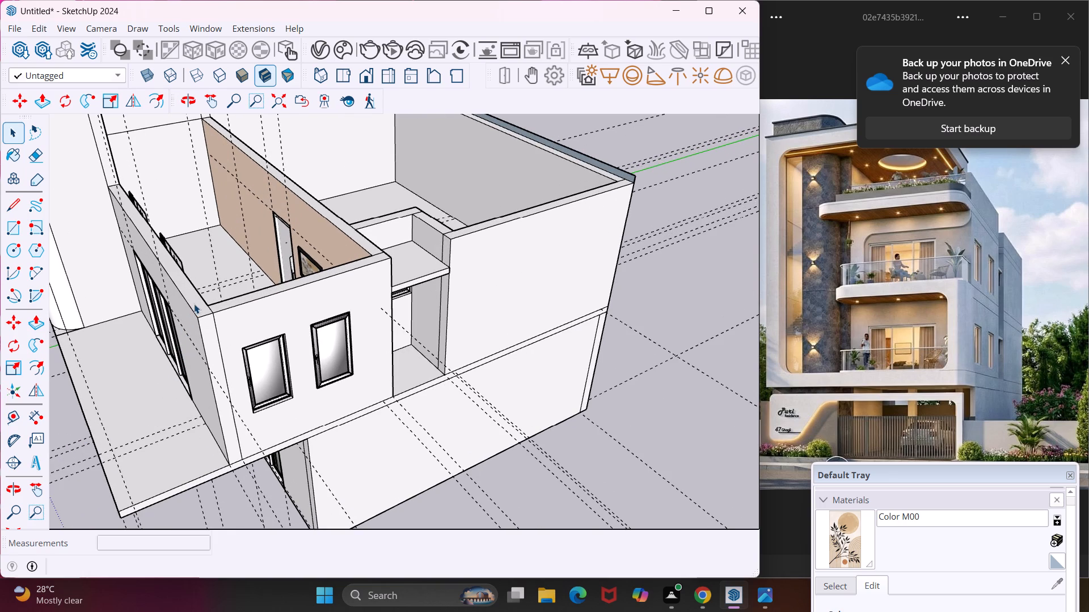
left_click(194, 304)
key("p")
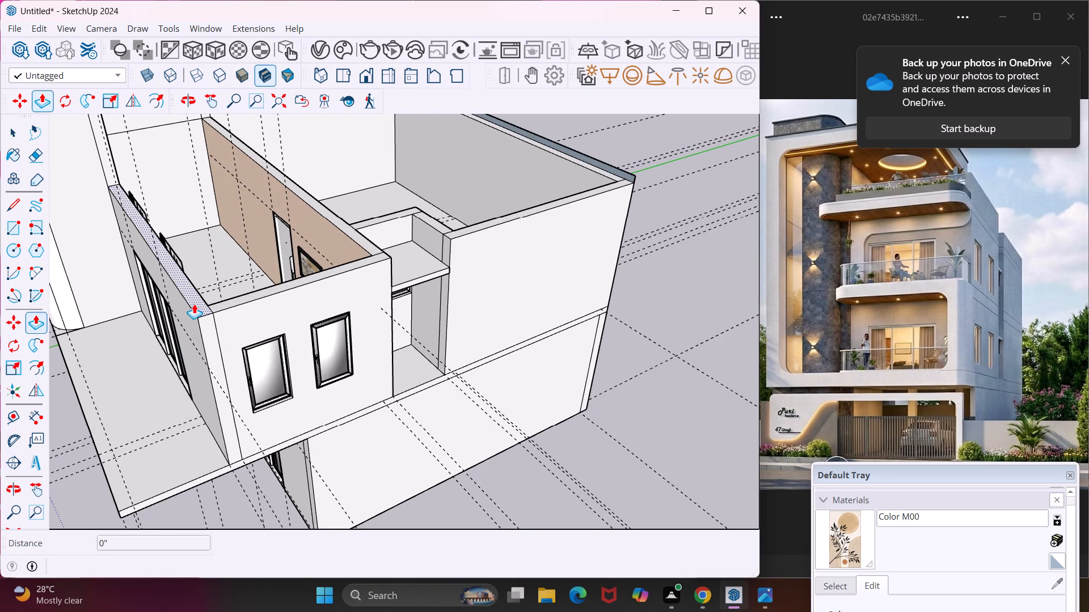
left_click(194, 304)
scroll(199, 258, "down", 3)
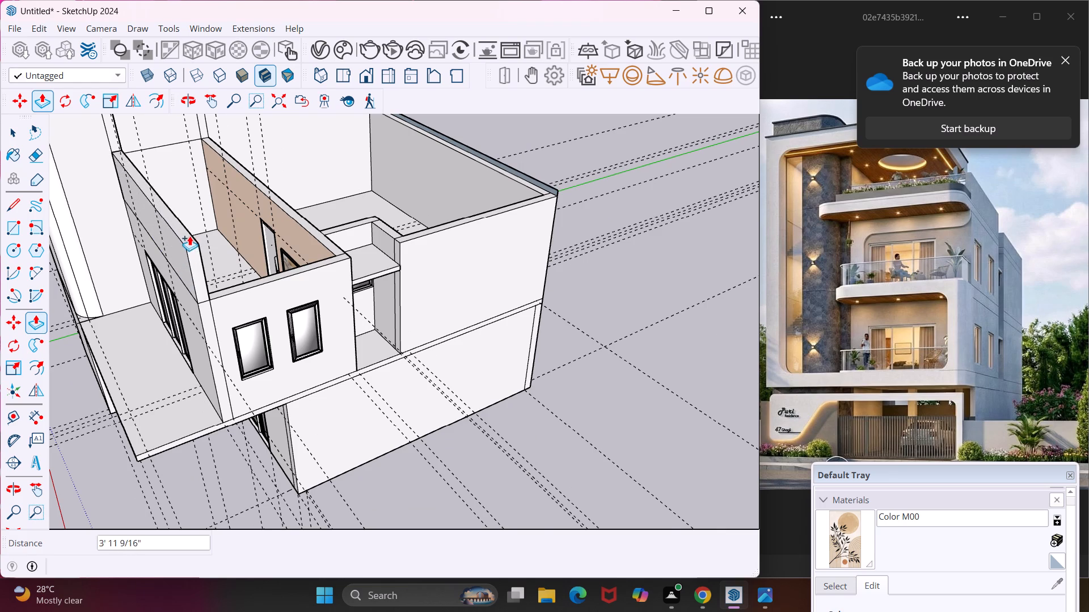
scroll(189, 235, "down", 12)
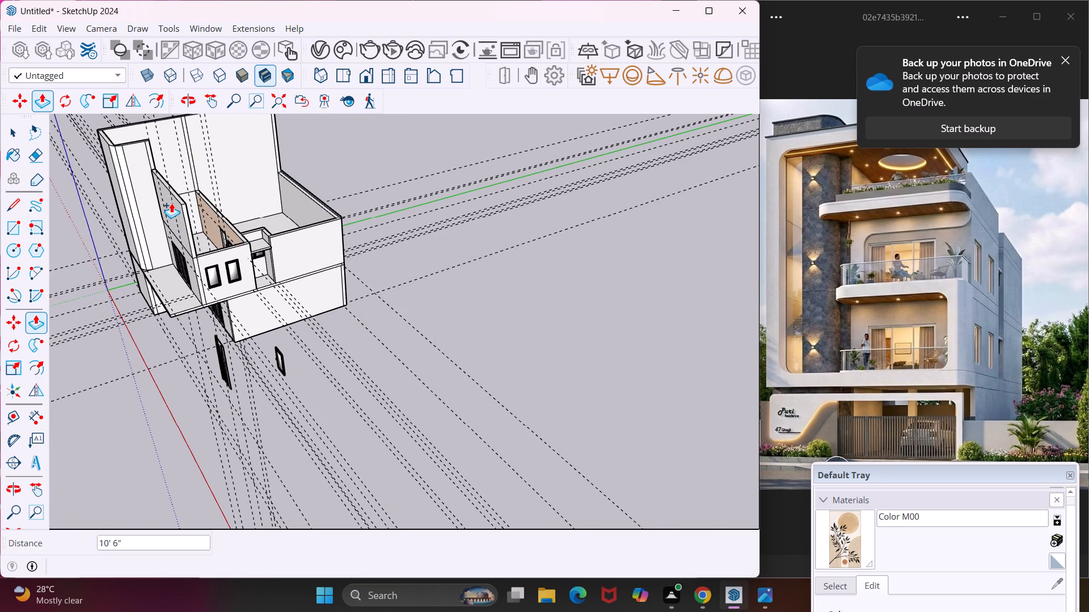
type("10")
key("apostrophe")
key("6")
key("shift+quotedbl")
key("Return")
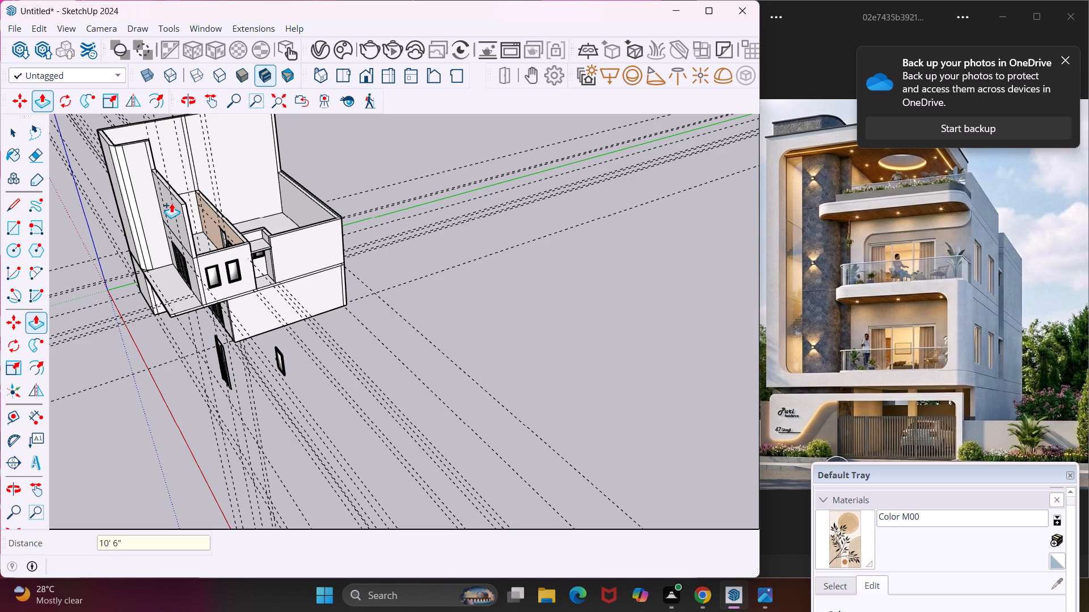
scroll(229, 236, "up", 6)
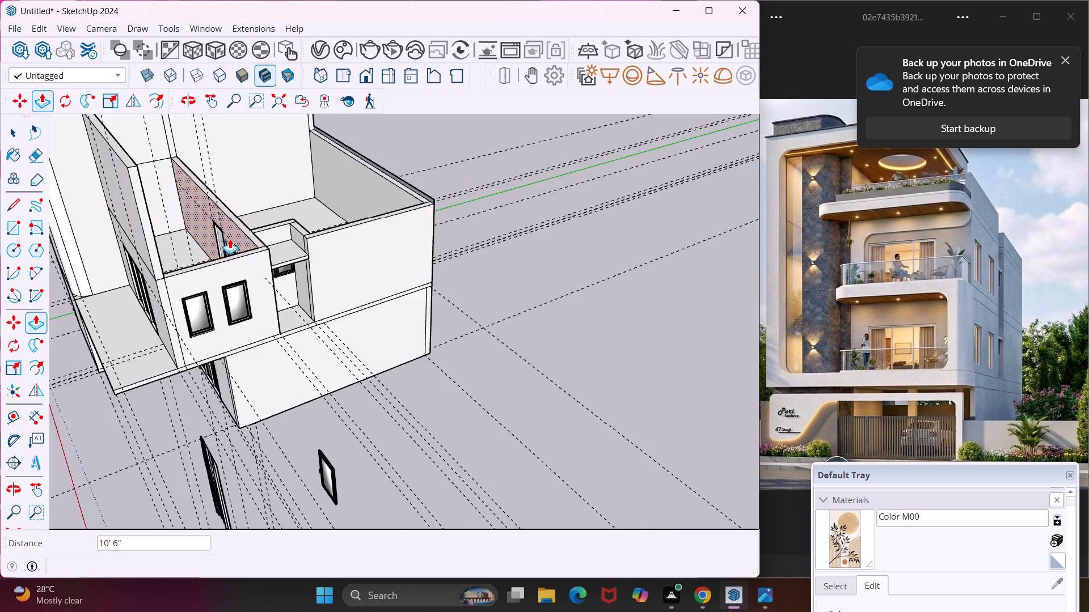
Extrude the top of the front room's outer wall with the two windows up by 10' 6".
scroll(230, 239, "up", 9)
left_click(264, 265)
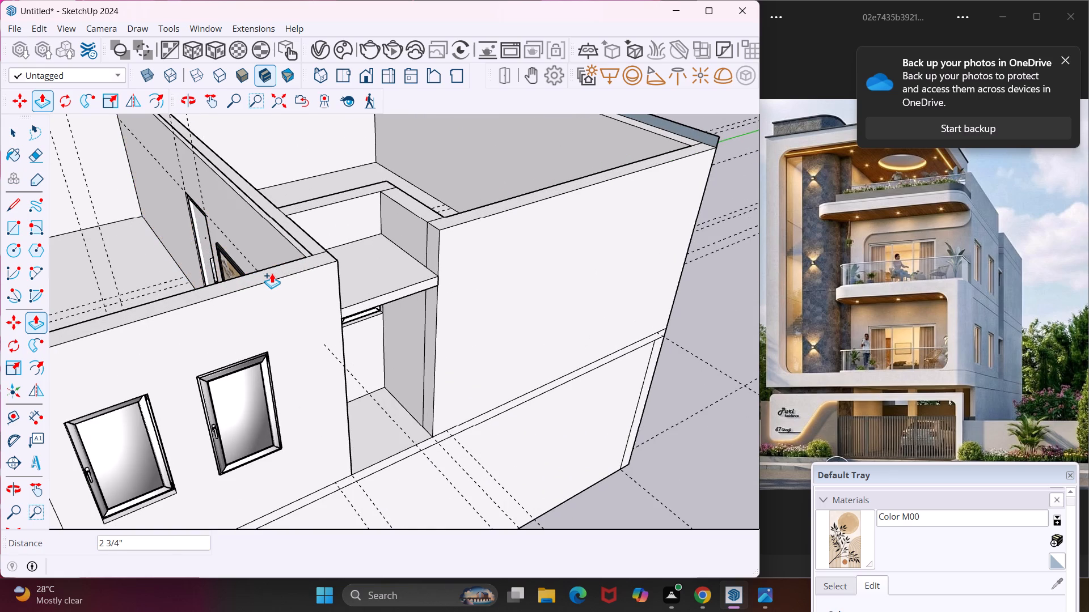
key("Escape")
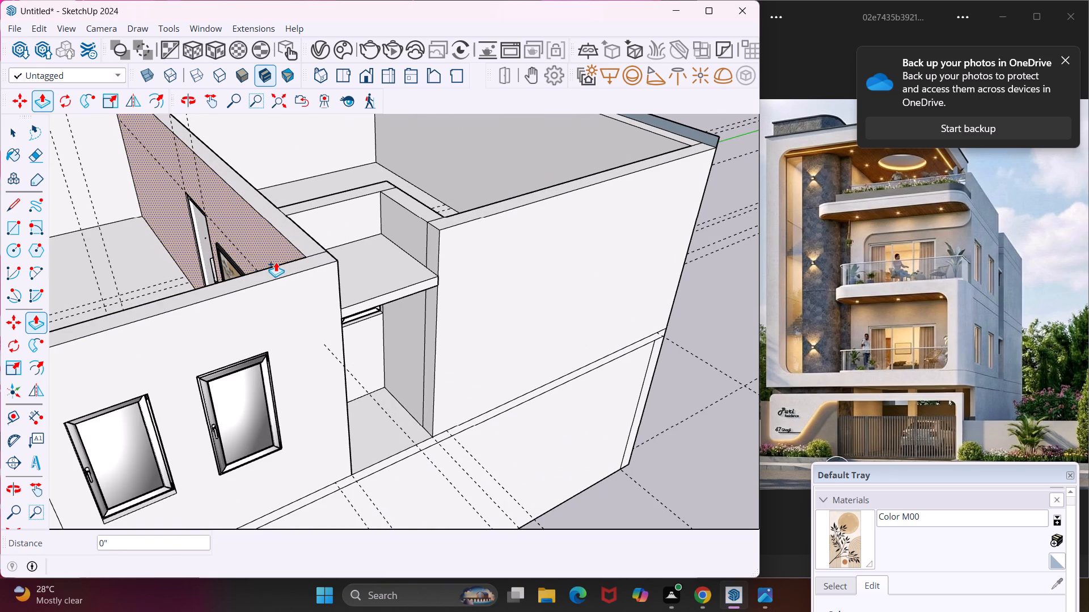
left_click(276, 262)
key("Escape")
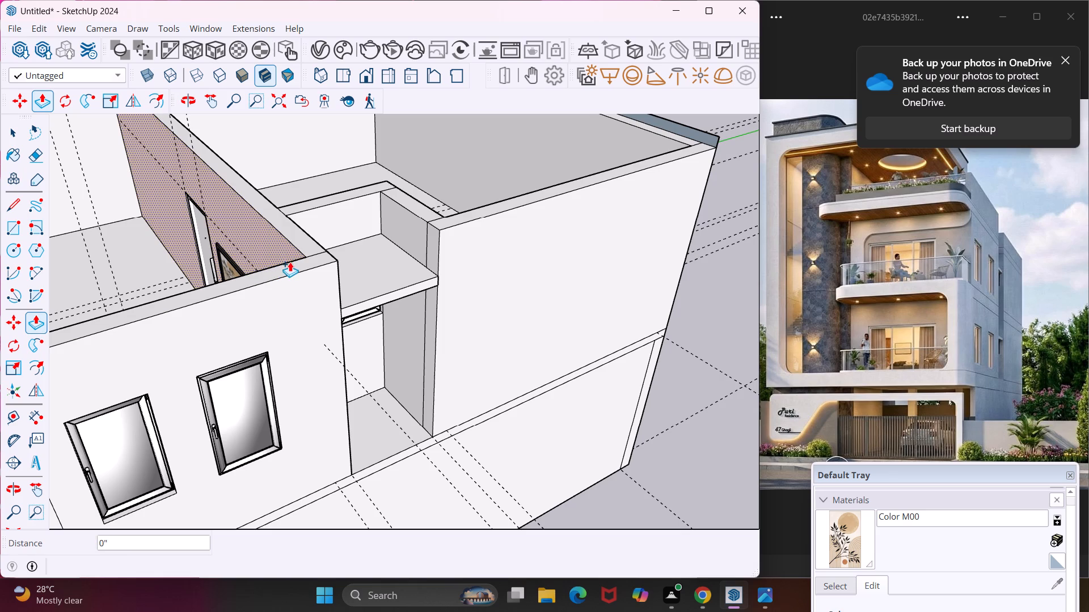
left_click(291, 266)
scroll(279, 236, "down", 10)
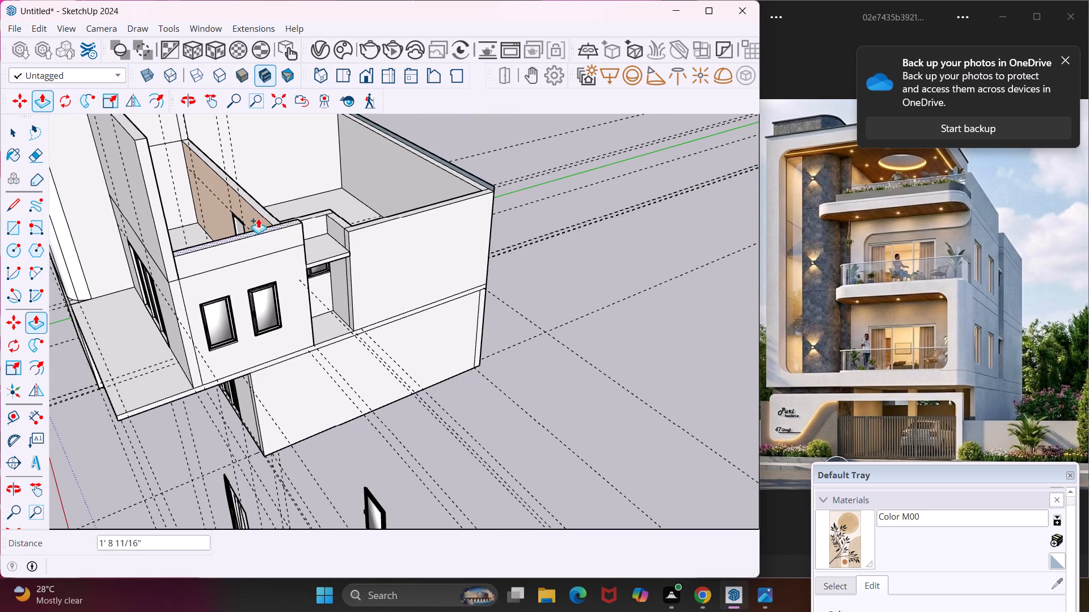
left_click(148, 133)
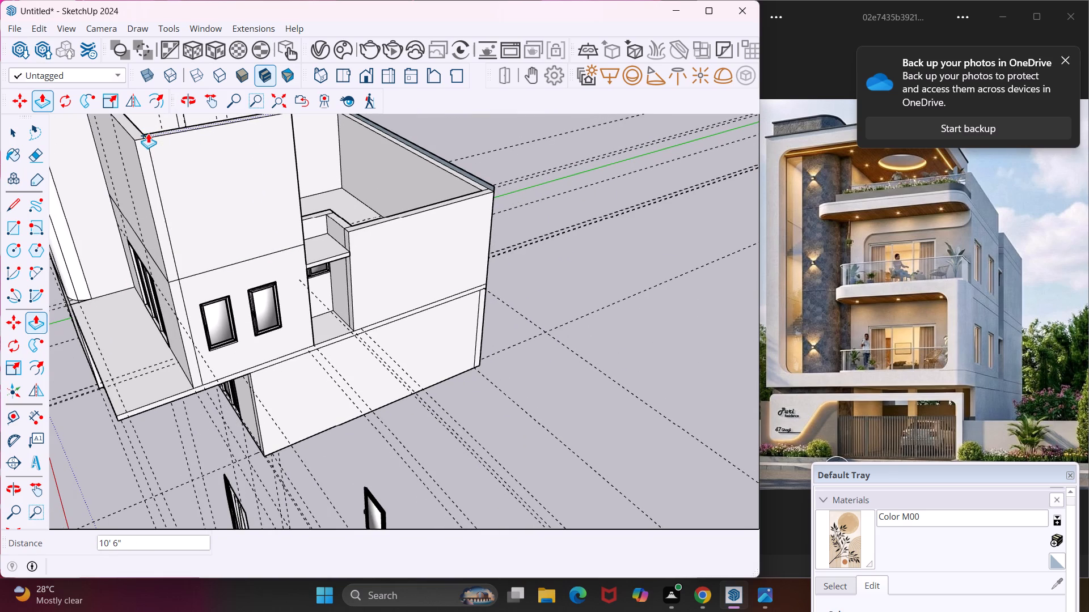
Extrude the top of the partition wall between the front room and the recessed shaft up by 10' 6".
middle_click_drag(237, 171, 68, 210)
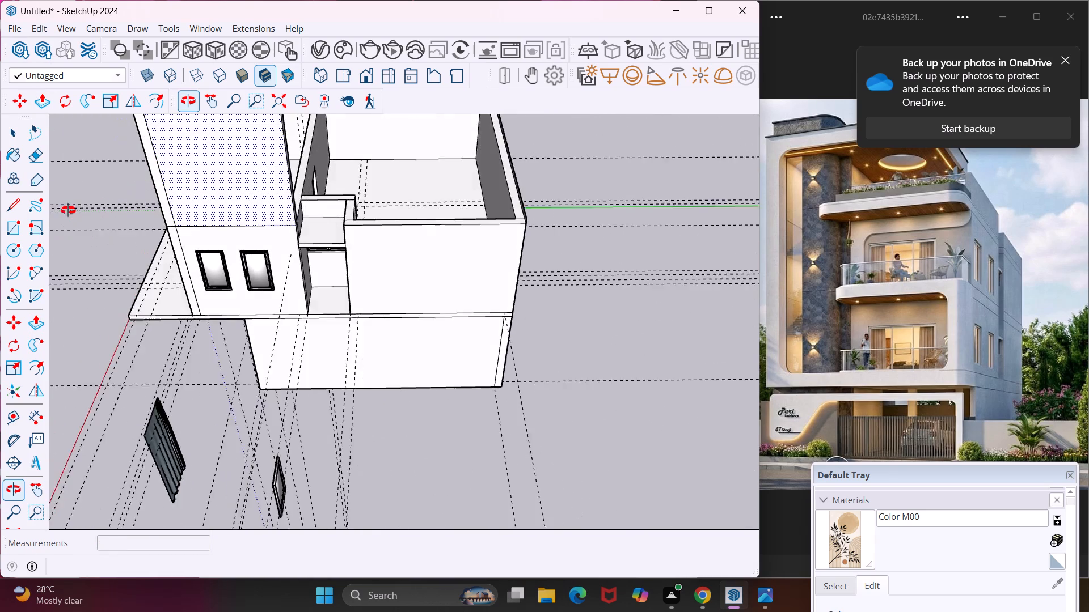
middle_click_drag(68, 210, 60, 213)
scroll(308, 175, "up", 4)
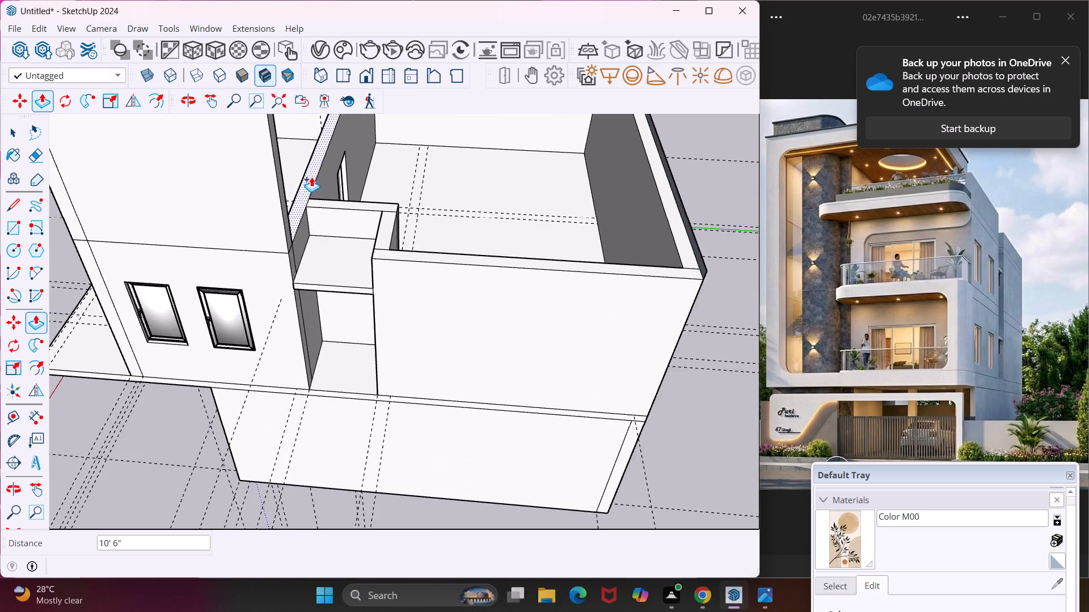
scroll(311, 177, "up", 4)
left_click(310, 180)
scroll(288, 171, "down", 5)
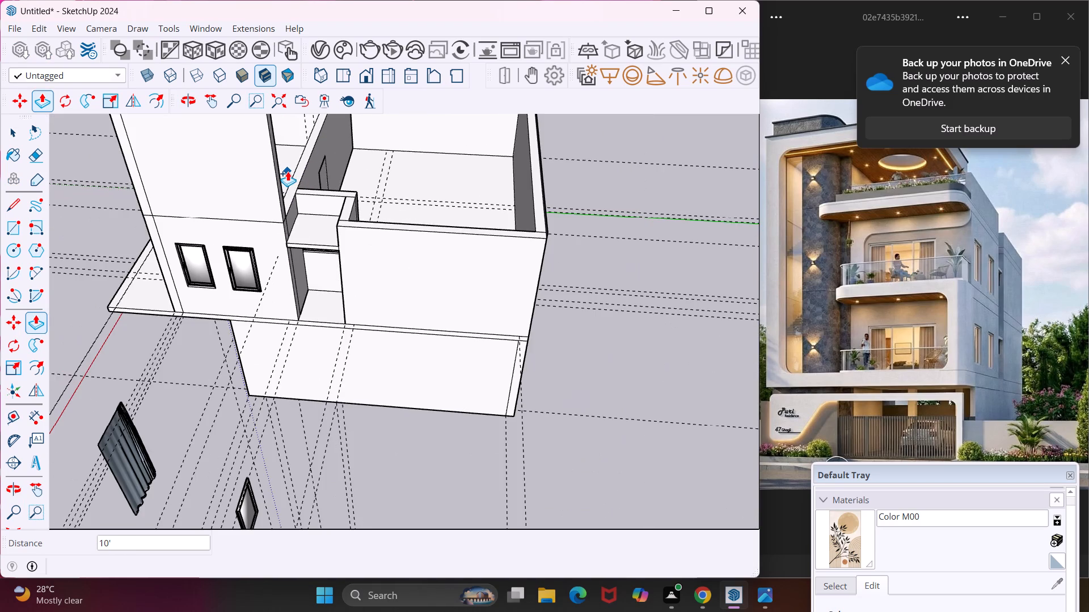
scroll(286, 169, "down", 8)
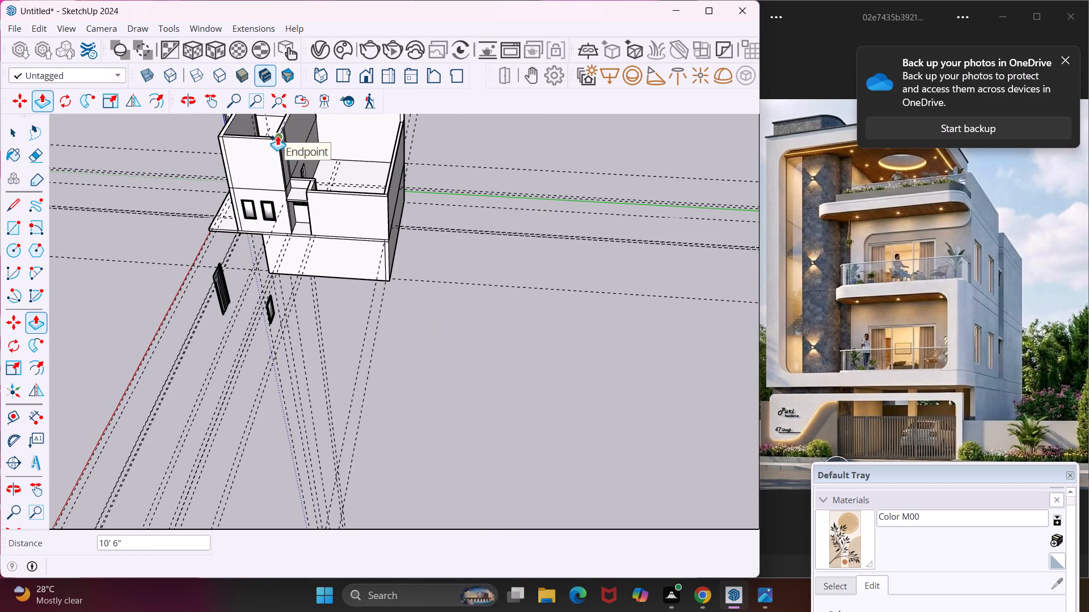
left_click(277, 135)
Extrude the top of the short back wall of the recessed shaft up by 10' 6".
scroll(306, 172, "up", 8)
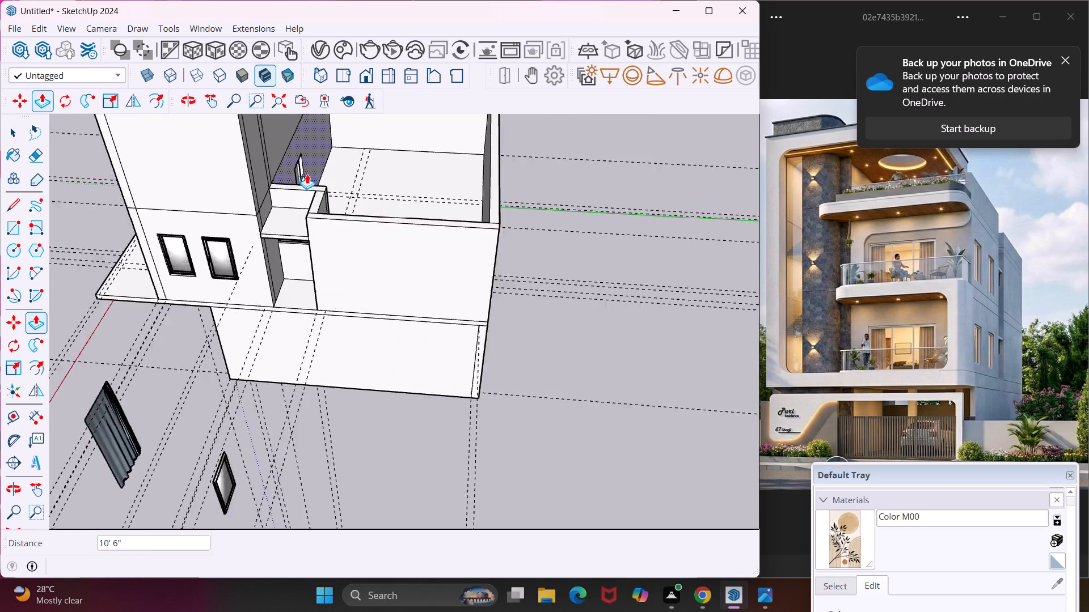
scroll(307, 174, "up", 7)
left_click(343, 218)
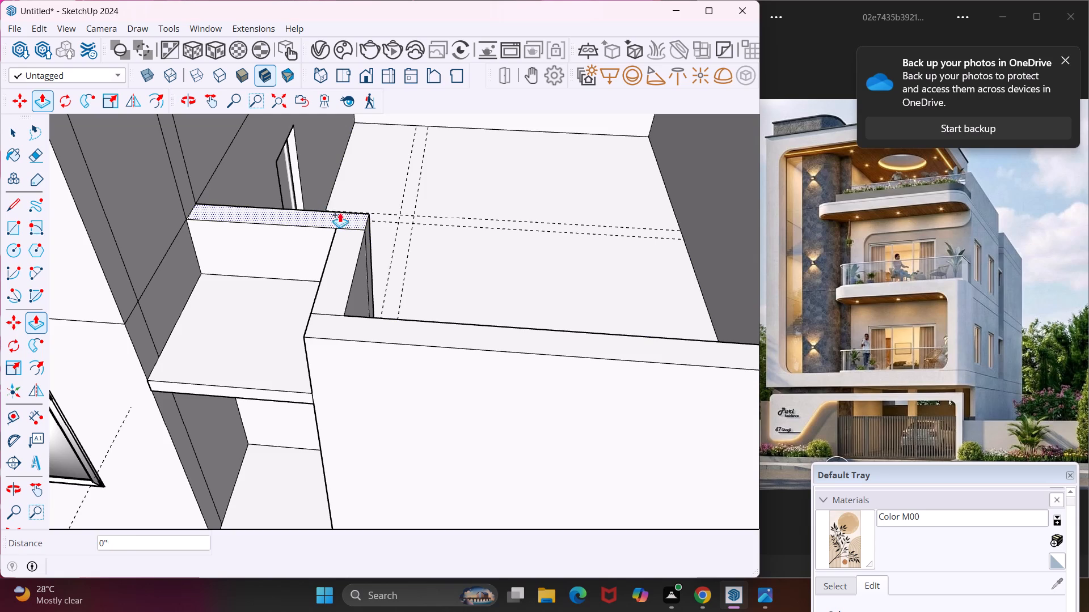
scroll(290, 187, "down", 18)
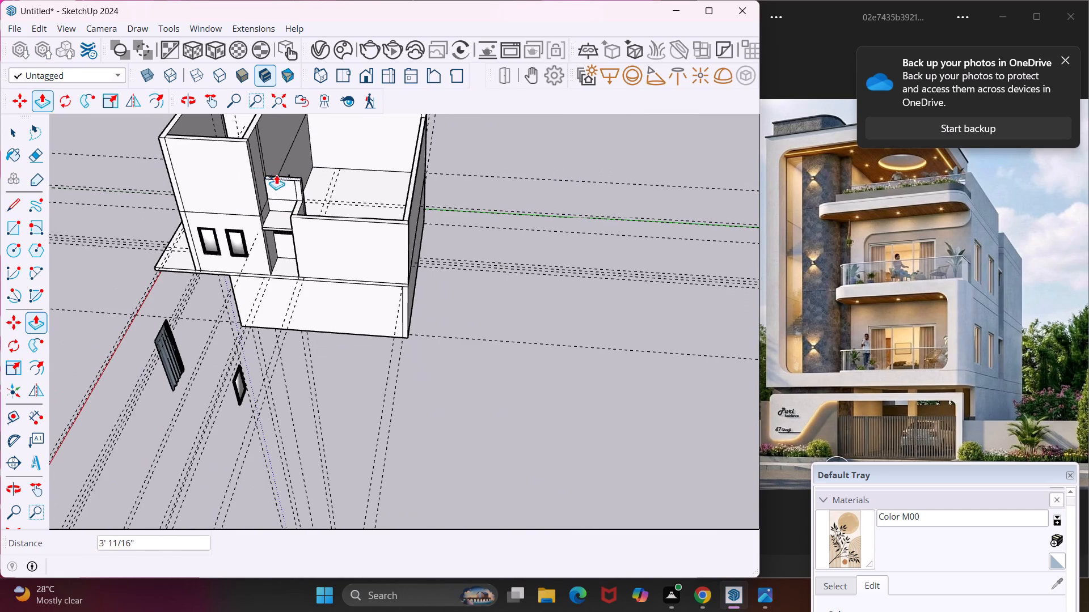
left_click(252, 131)
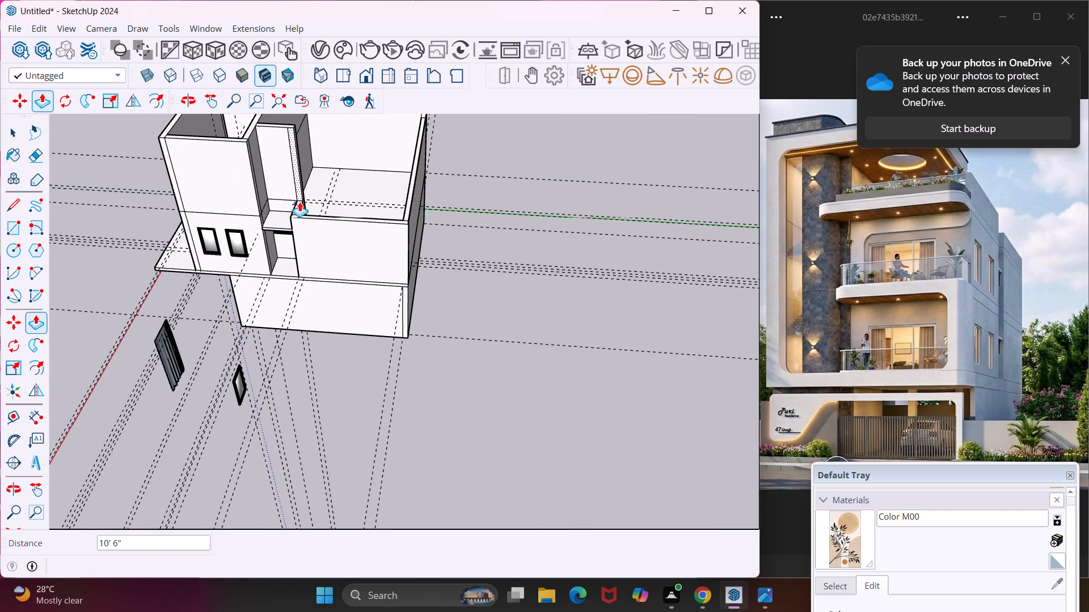
Extrude the top of the short side wall between the recessed shaft and the rear room up by 10' 6".
scroll(298, 202, "up", 15)
left_click(300, 222)
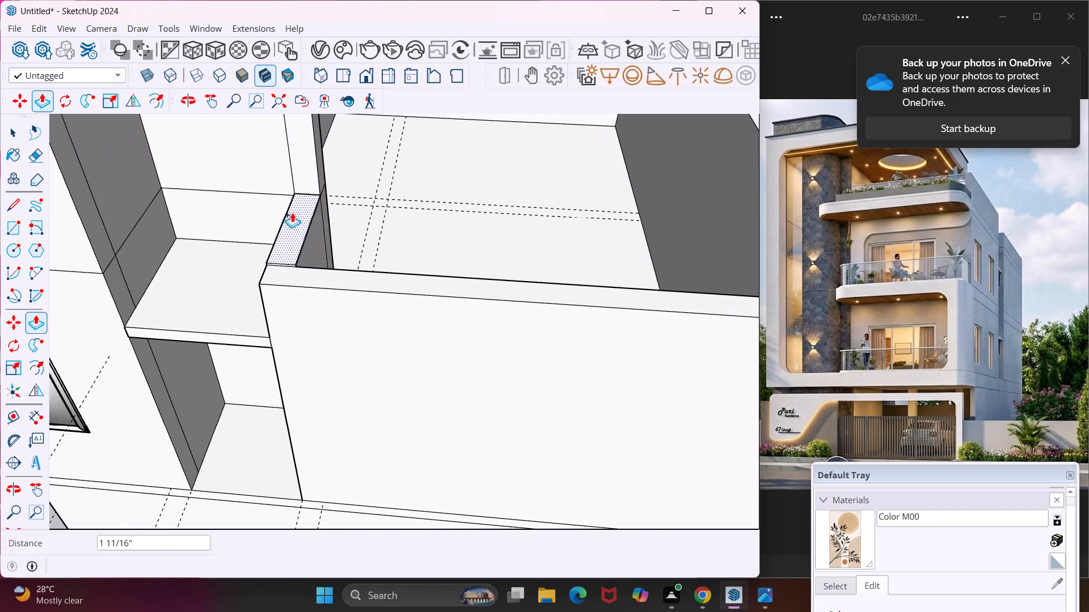
scroll(289, 193, "down", 20)
scroll(289, 190, "down", 3)
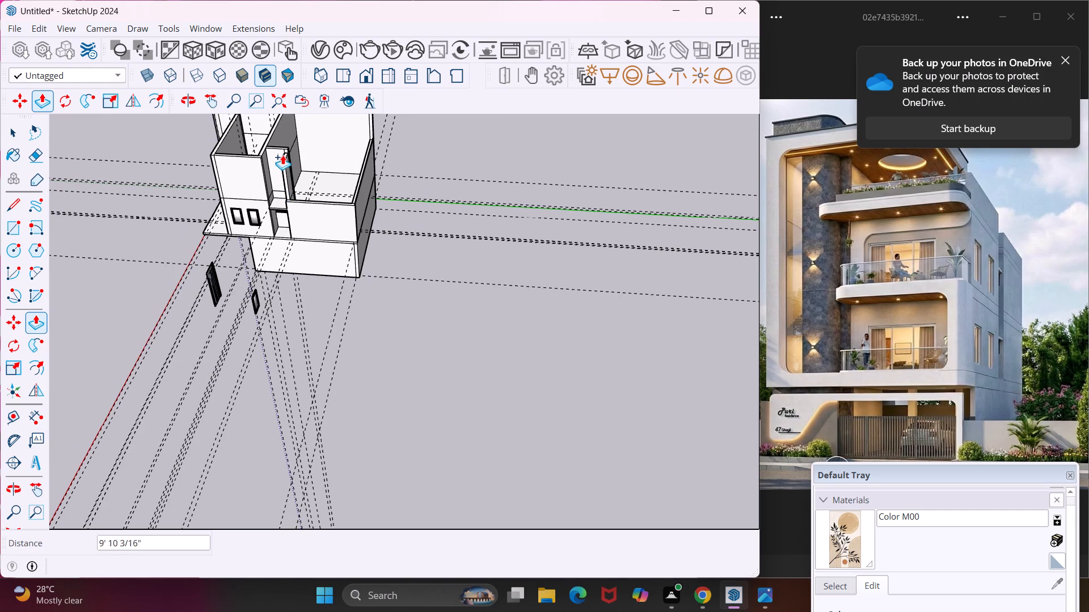
left_click(265, 146)
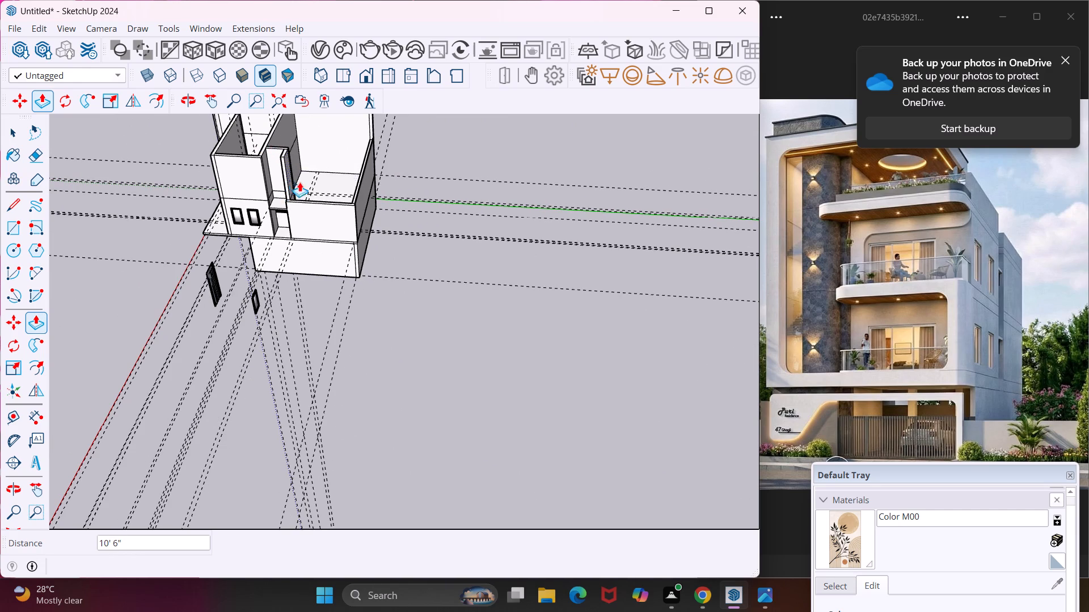
Extrude the top of the rear room's long outer wall beside the recess up by 10' 6", level with the neighbouring raised walls.
scroll(313, 198, "up", 17)
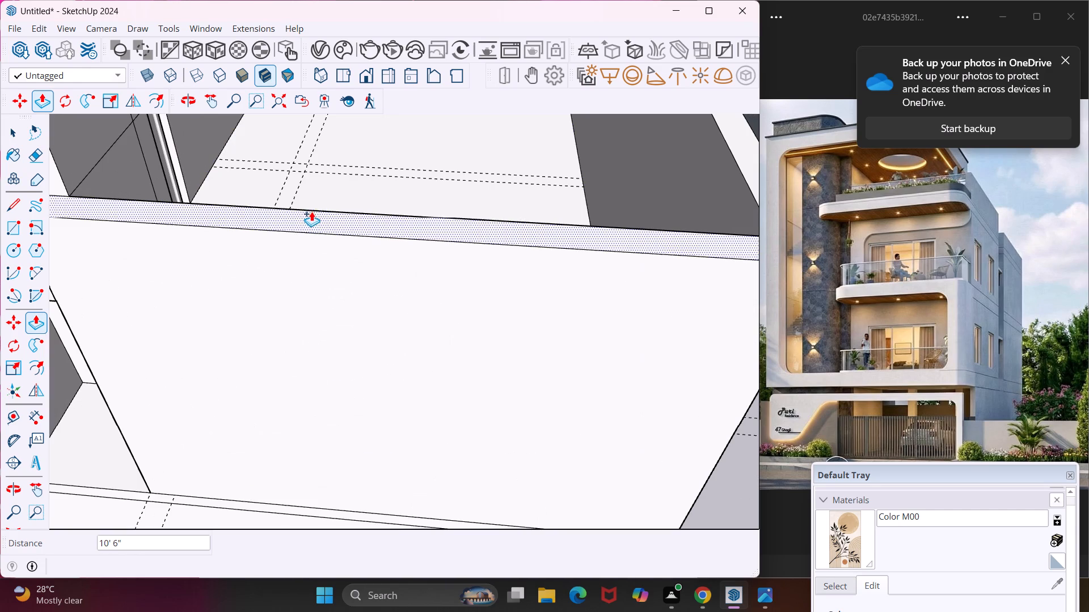
left_click(315, 215)
scroll(285, 196, "down", 17)
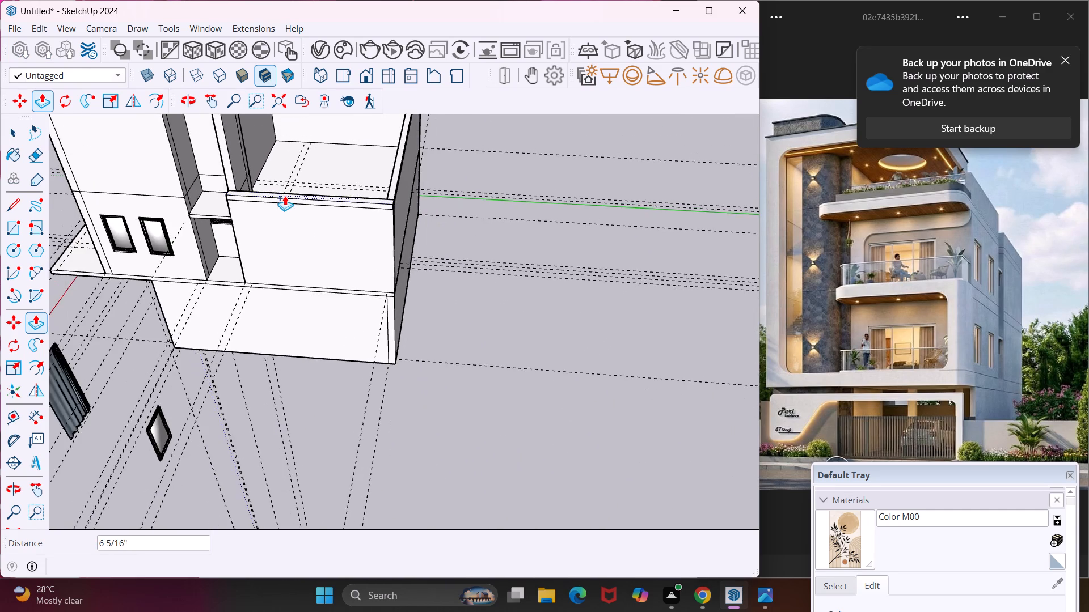
scroll(283, 194, "down", 10)
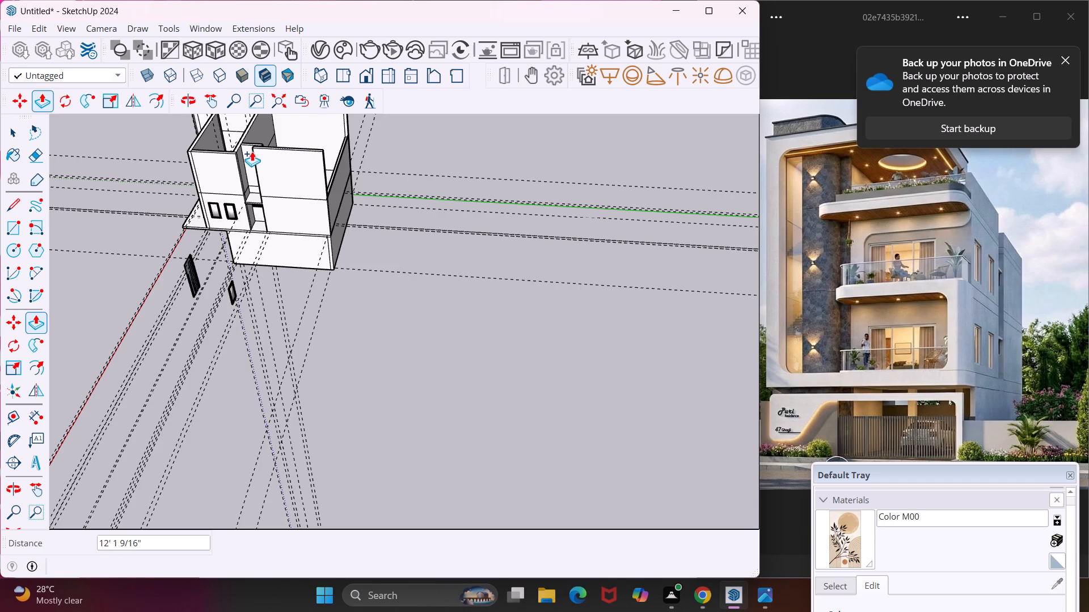
middle_click_drag(252, 151, 424, 197)
scroll(225, 230, "up", 4)
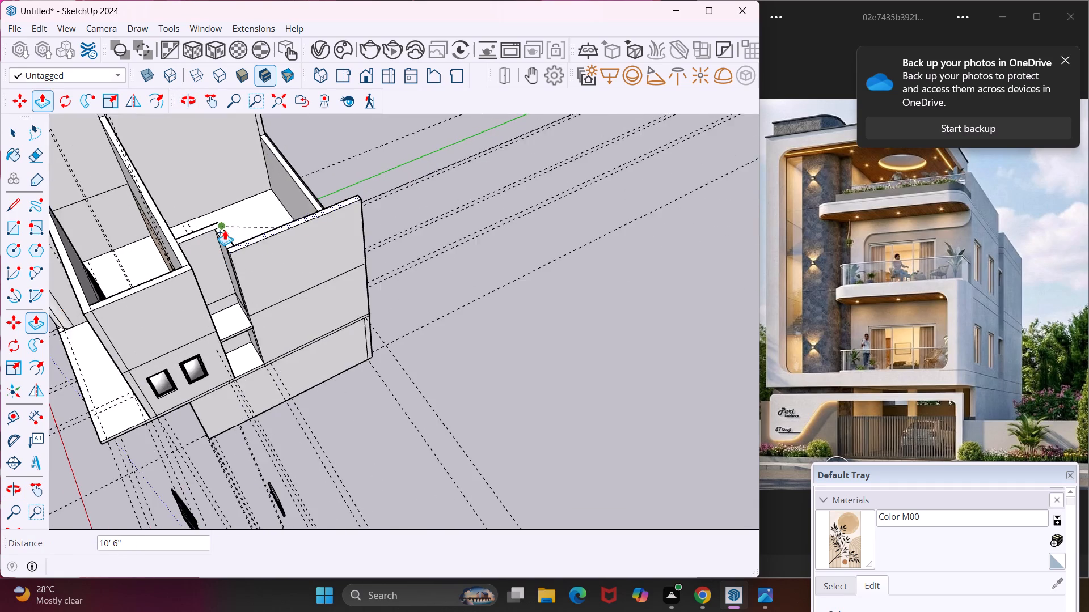
scroll(225, 230, "up", 6)
left_click(221, 232)
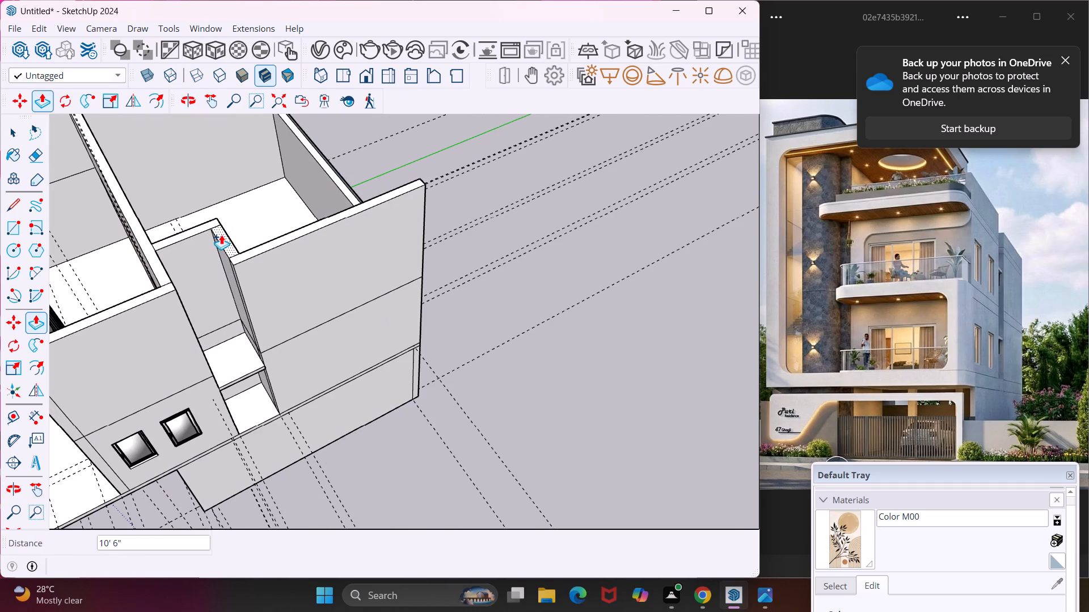
key("Escape")
key("space")
Extrude the 6" strip on the low rear wall 36' across the storey as a slab reaching the balcony's outer edge.
scroll(338, 175, "up", 11)
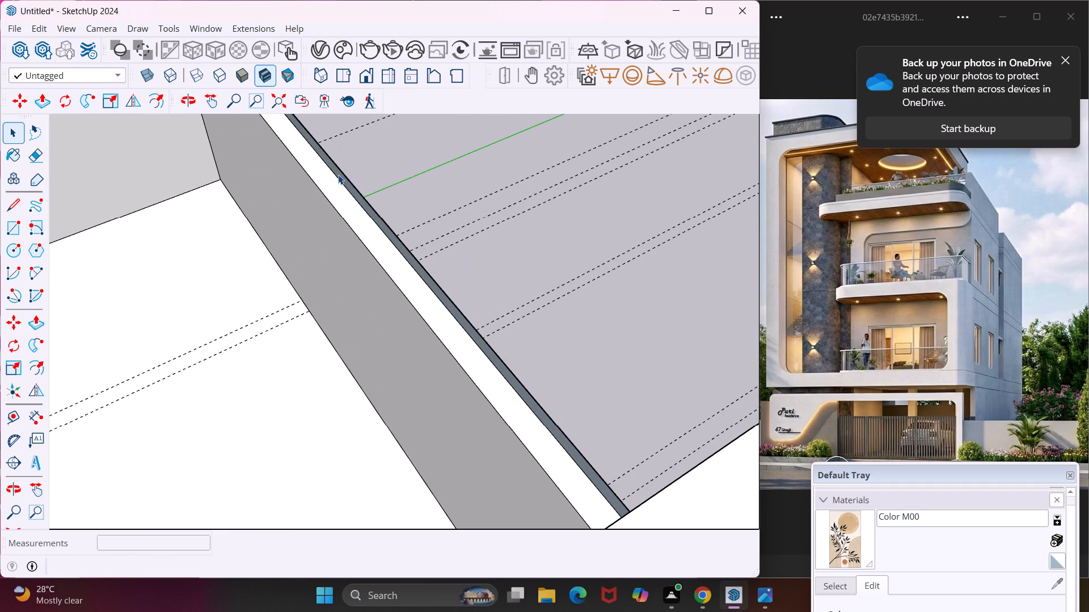
left_click(338, 175)
scroll(344, 175, "up", 7)
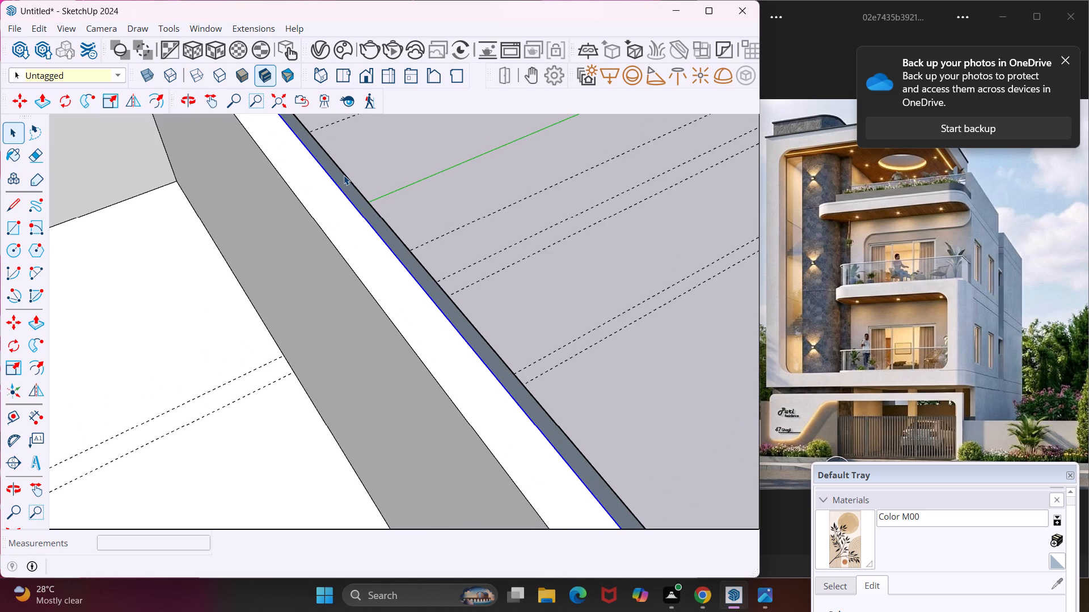
left_click(345, 182)
key("p")
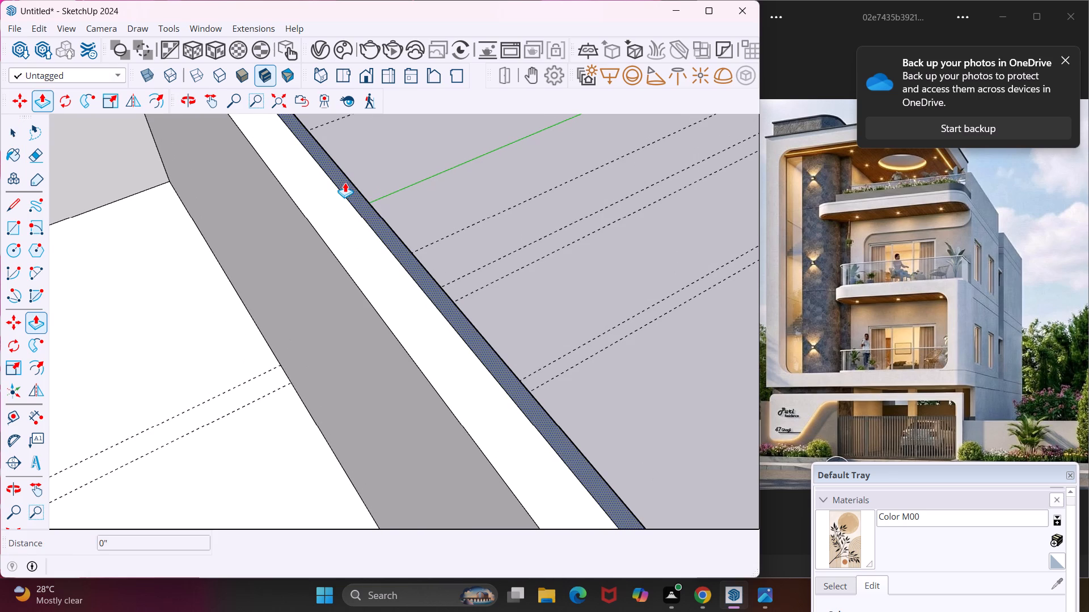
left_click(345, 182)
scroll(304, 208, "down", 18)
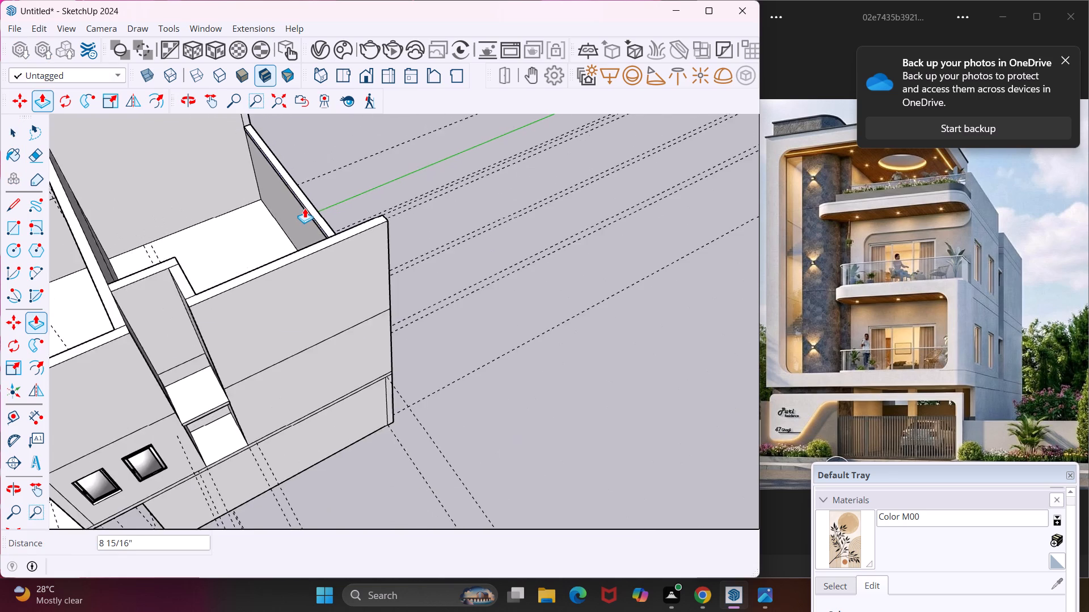
scroll(305, 208, "down", 11)
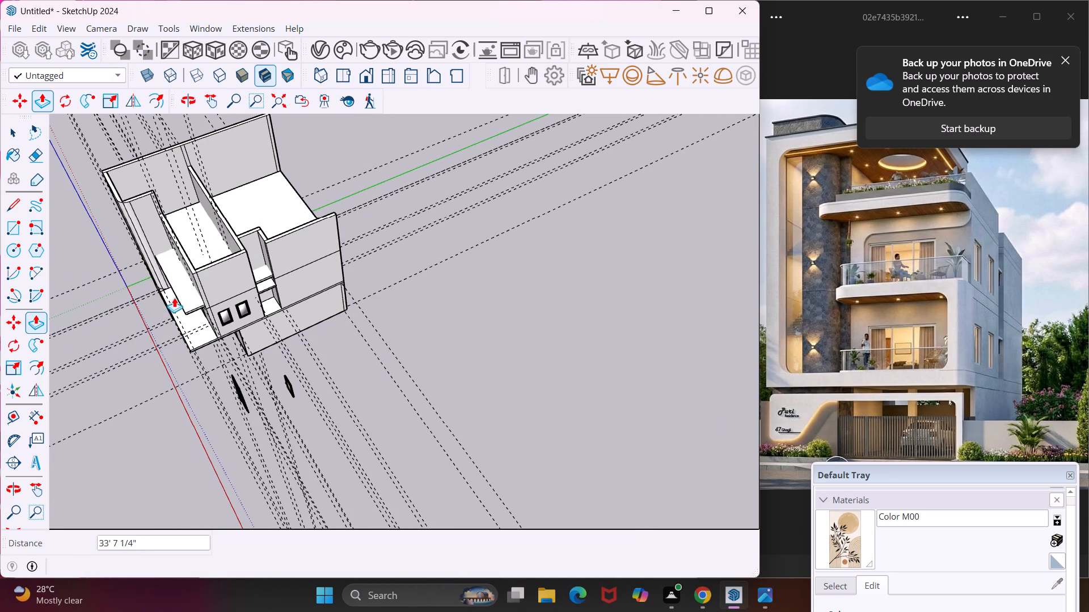
scroll(188, 350, "up", 9)
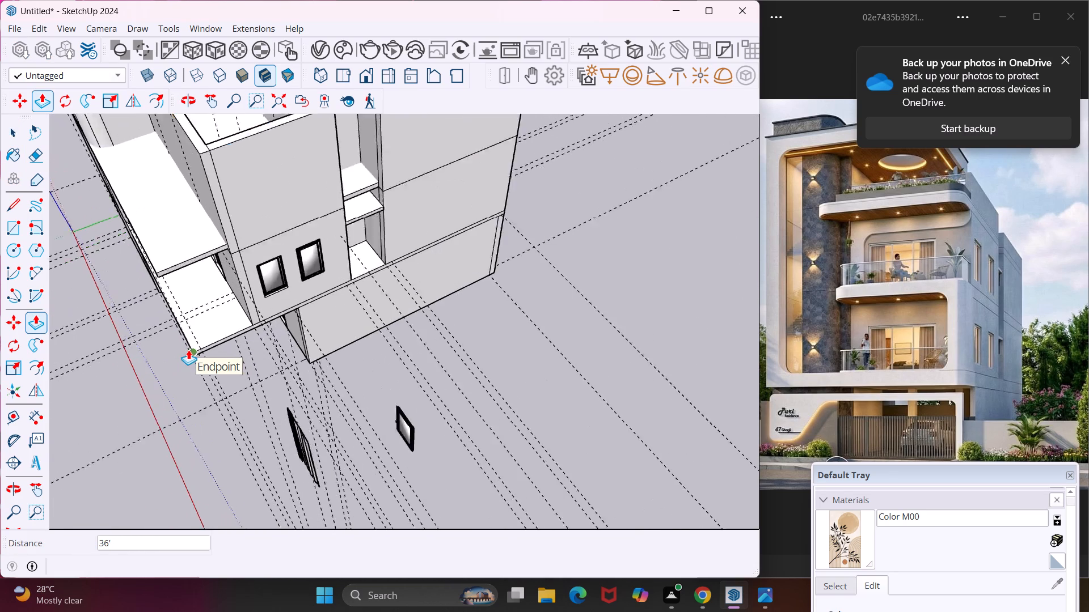
scroll(188, 350, "up", 1)
middle_click_drag(193, 351, 214, 250)
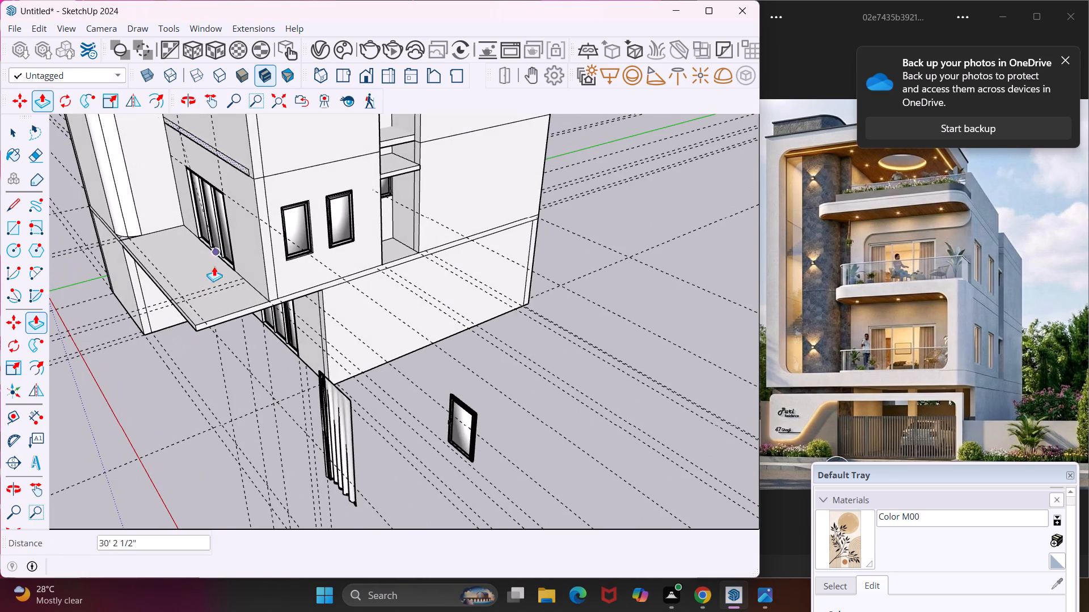
left_click(195, 321)
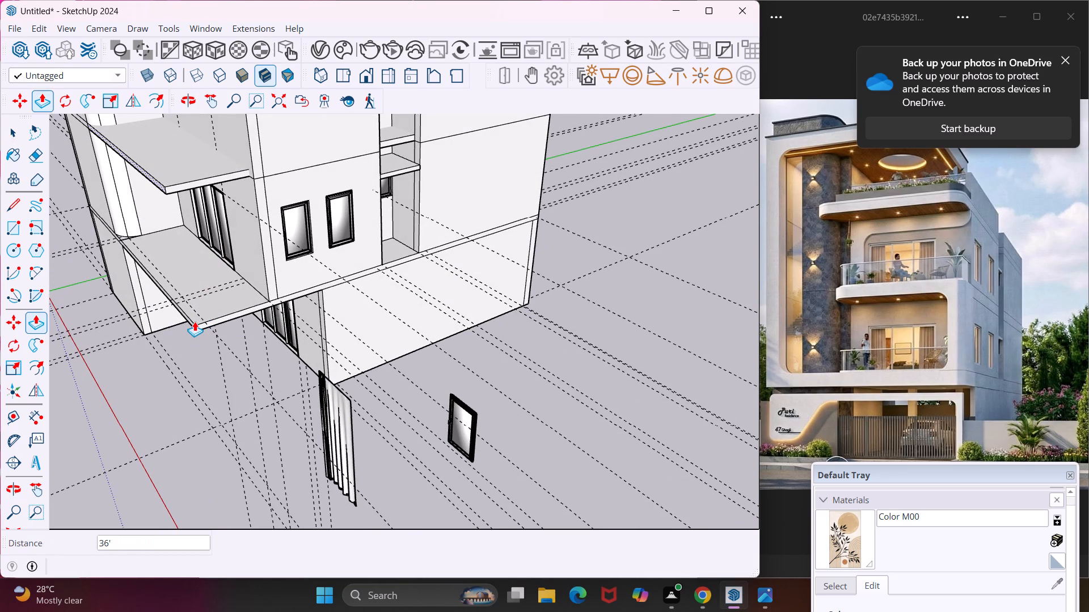
key("Escape")
key("space")
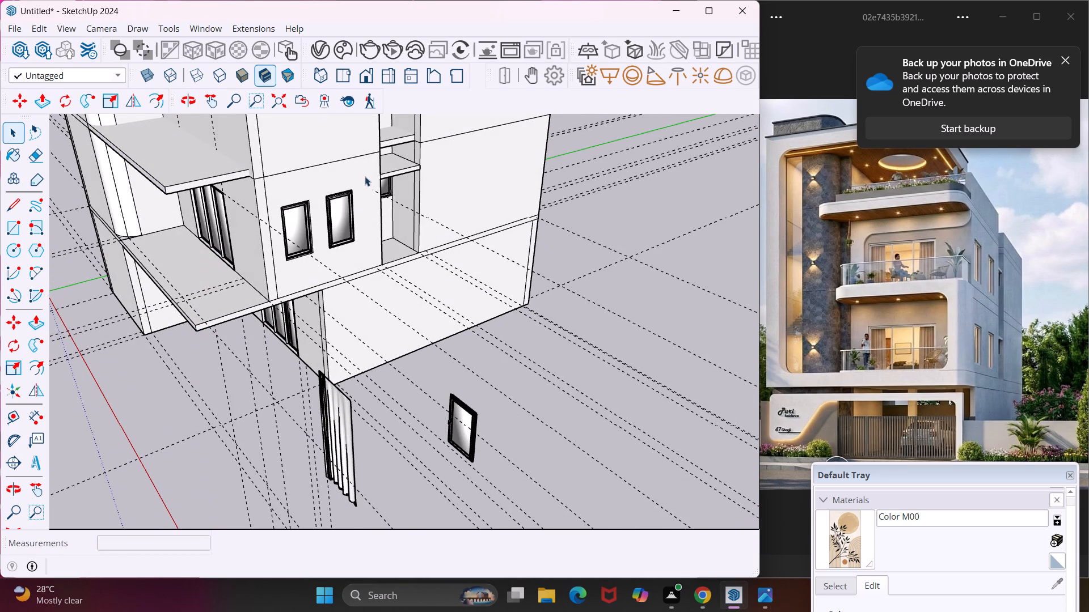
Draw a 6" vertical line at each end of the slab edge crossing the recess, separating it from the side walls.
middle_click_drag(392, 152, 243, 156)
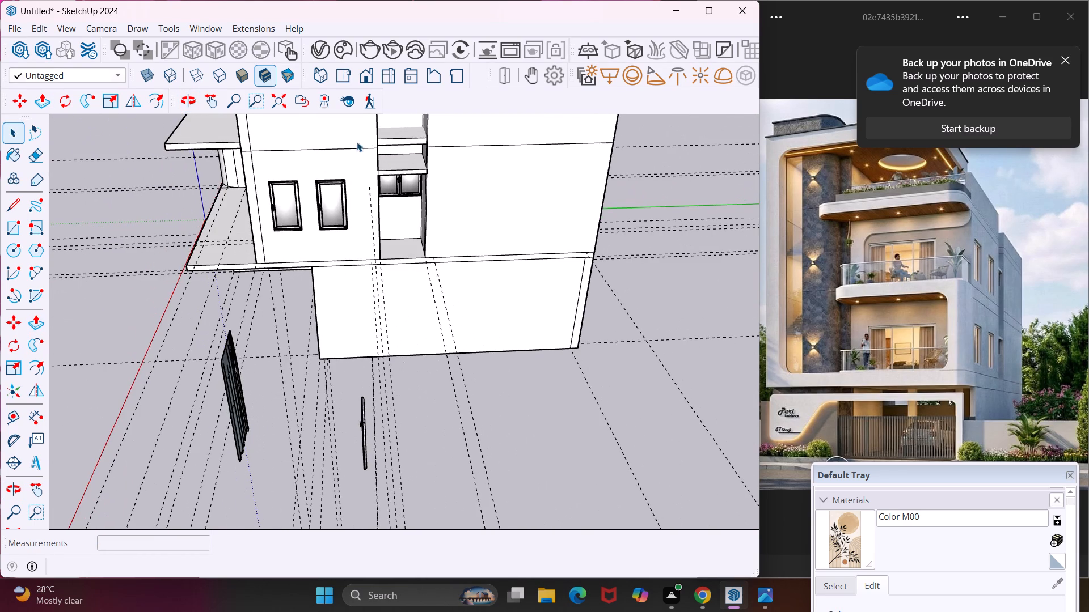
scroll(387, 138, "up", 6)
middle_click_drag(387, 138, 293, 138)
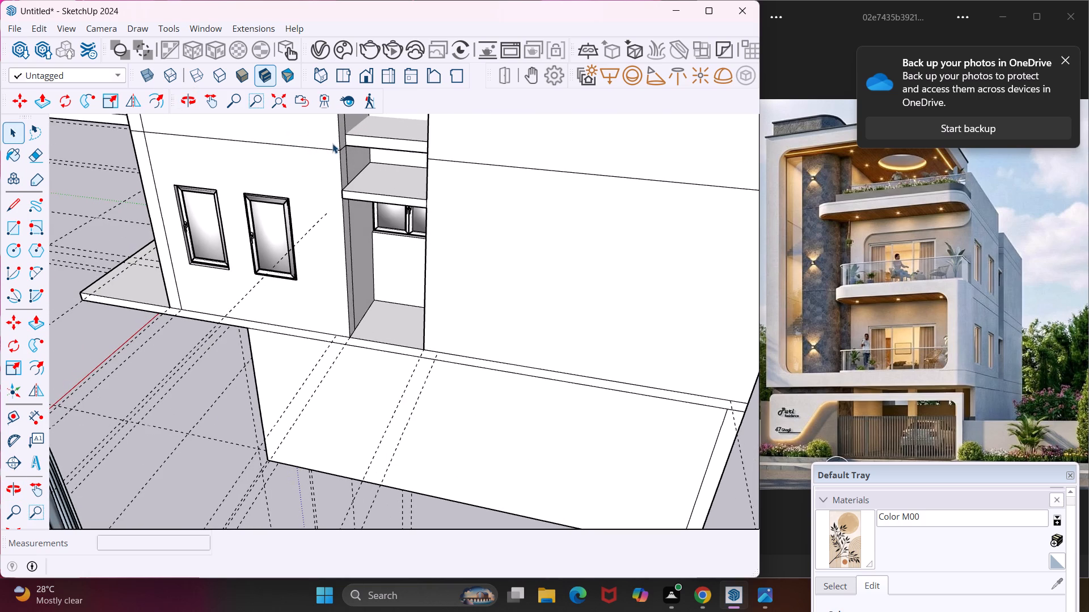
left_click(14, 209)
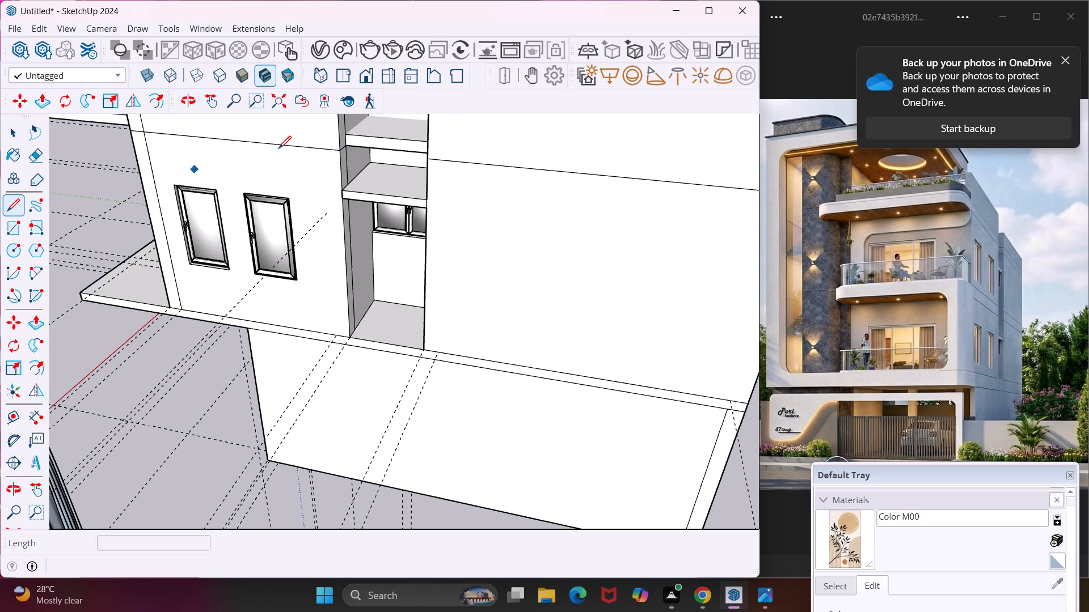
scroll(344, 144, "up", 9)
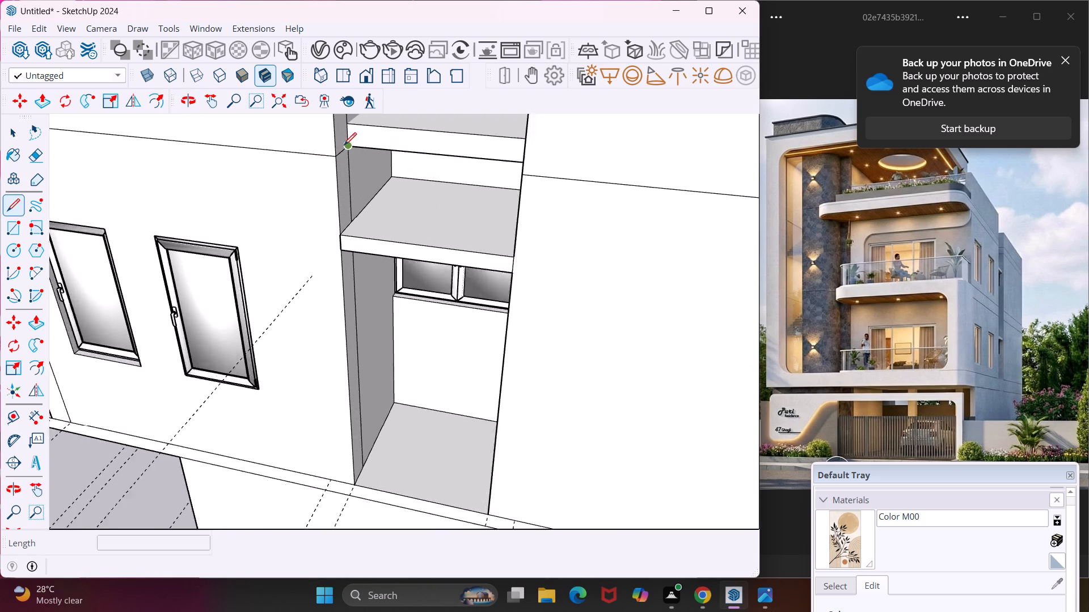
scroll(344, 145, "up", 1)
left_click(351, 148)
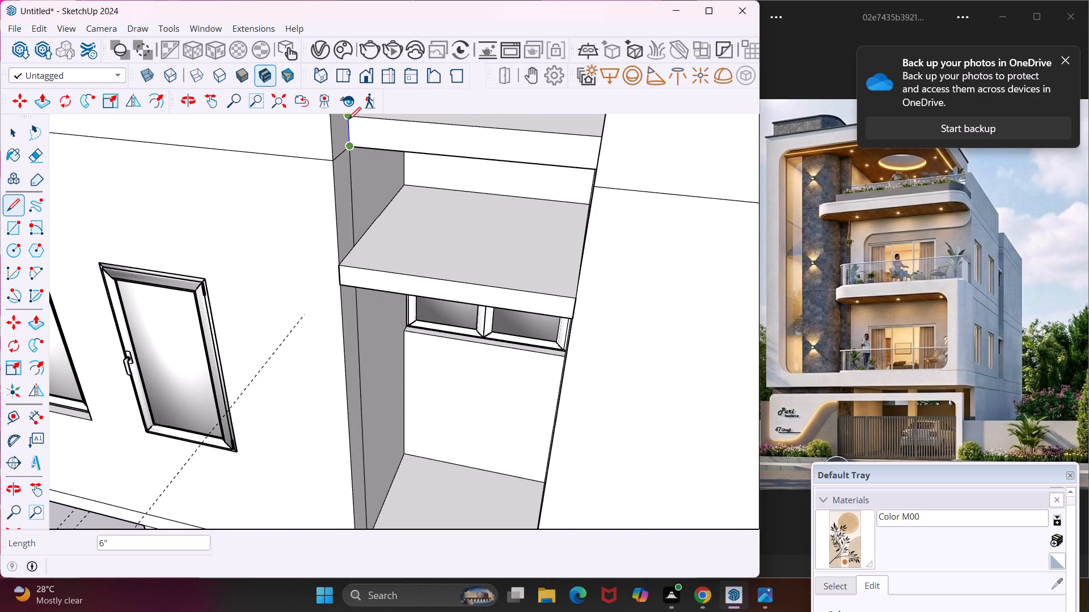
left_click(348, 119)
middle_click_drag(505, 155, 595, 159)
left_click(615, 152)
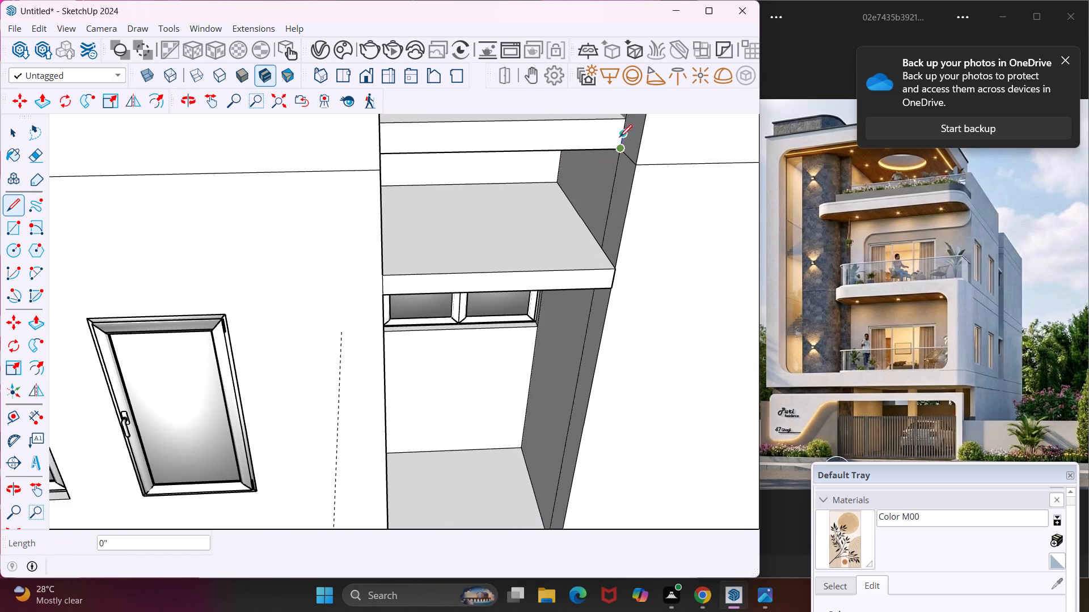
left_click(622, 122)
key("Escape")
Push the separated slab edge face 3' 3" inward to the back wall, clearing the slab from the recess.
key("space")
left_click(590, 127)
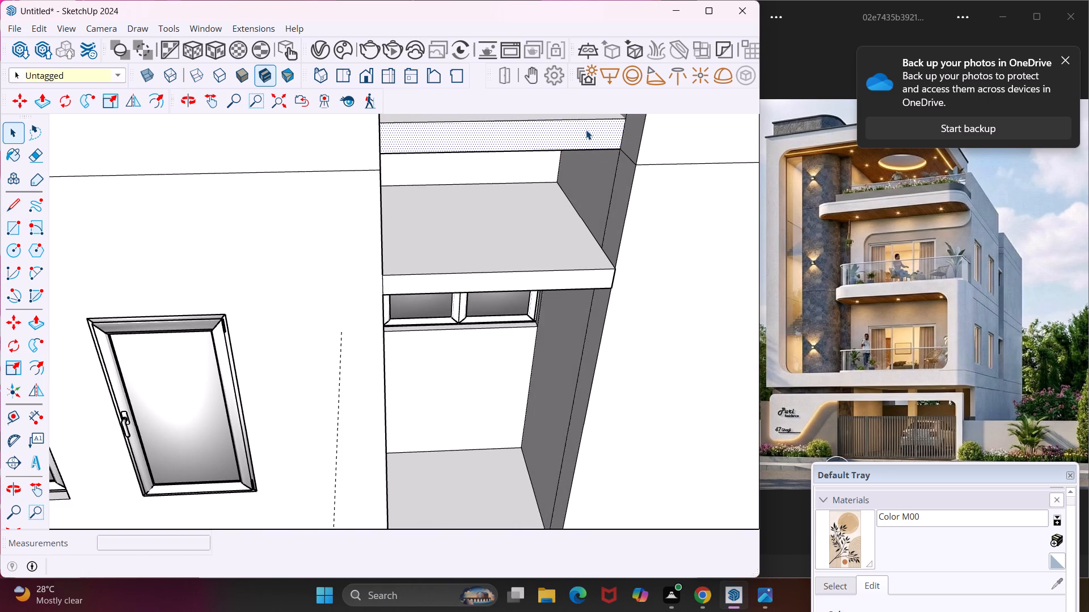
key("p")
left_click(586, 130)
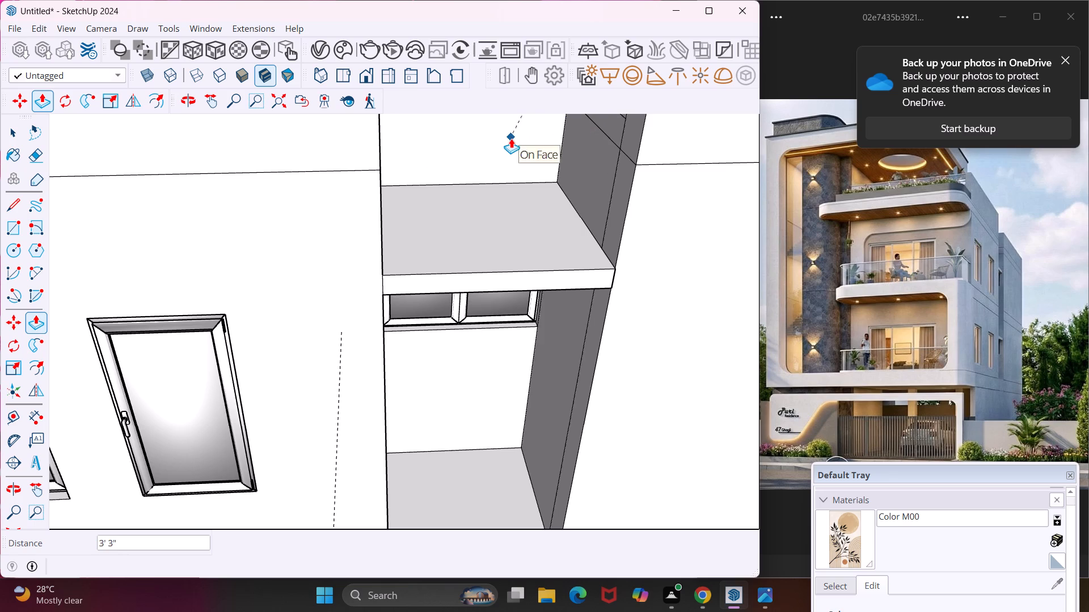
left_click(511, 138)
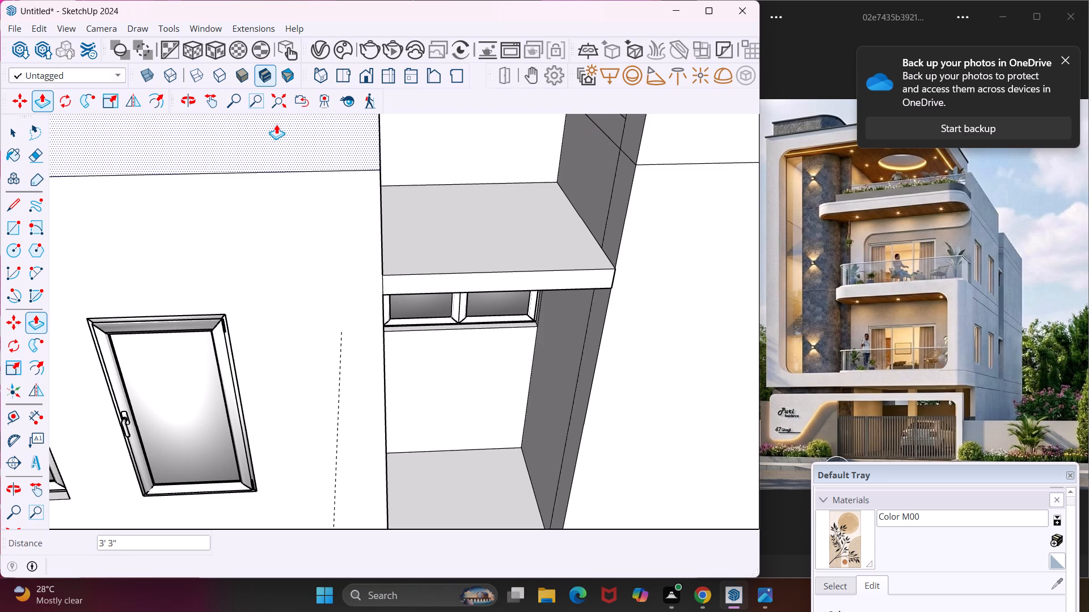
key("Escape")
key("space")
Close the open strip in the recess's back wall with a 4' by 6" rectangle.
left_click(216, 99)
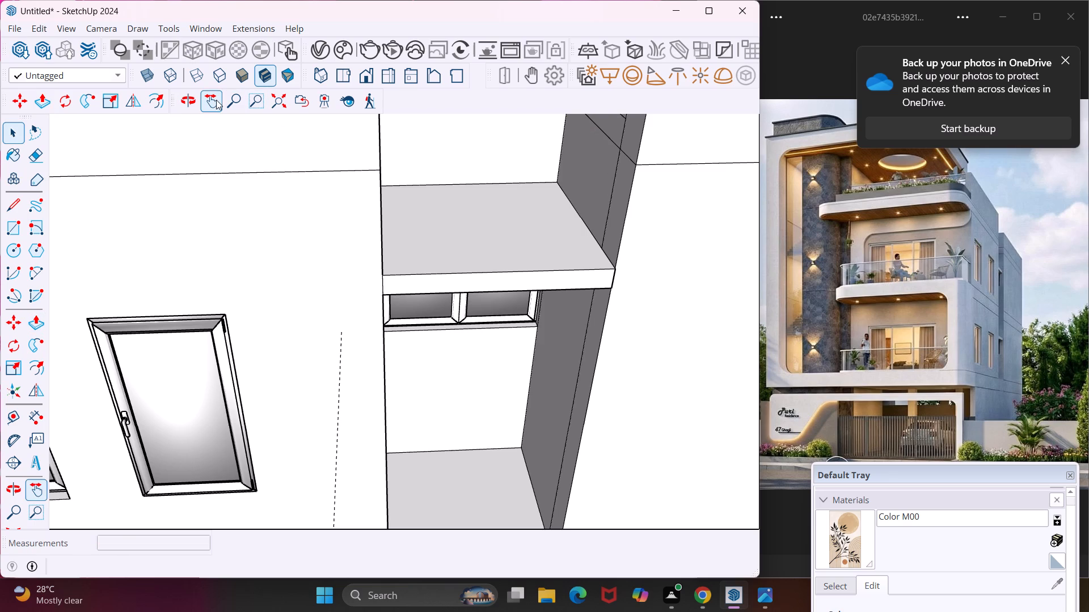
left_click_drag(399, 163, 405, 358)
scroll(494, 314, "up", 1)
middle_click_drag(494, 314, 459, 223)
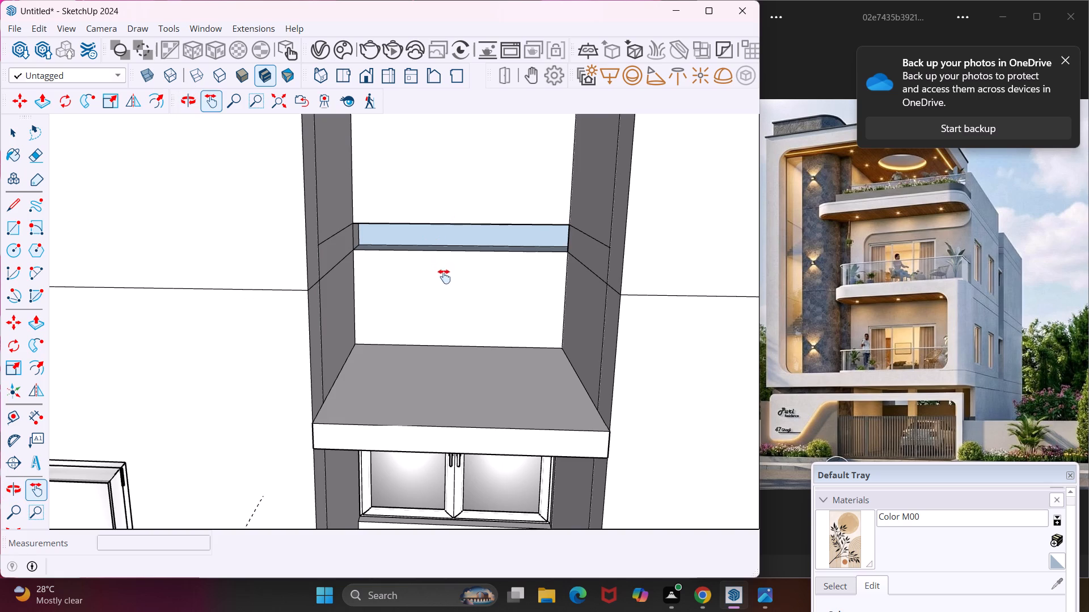
middle_click_drag(446, 277, 453, 225)
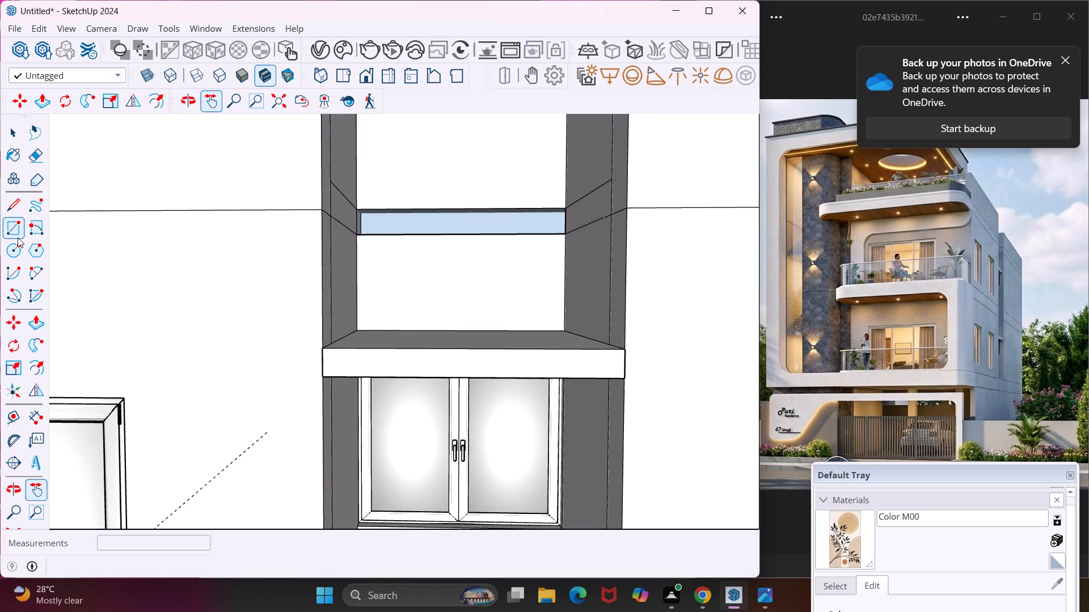
left_click(18, 237)
left_click(358, 210)
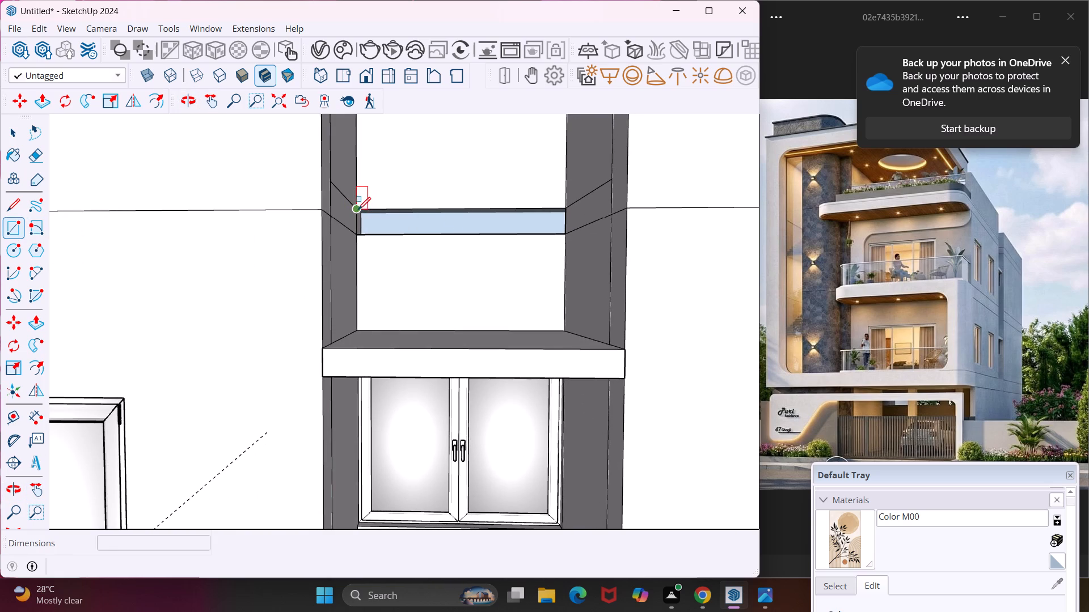
left_click(568, 232)
key("Escape")
key("space")
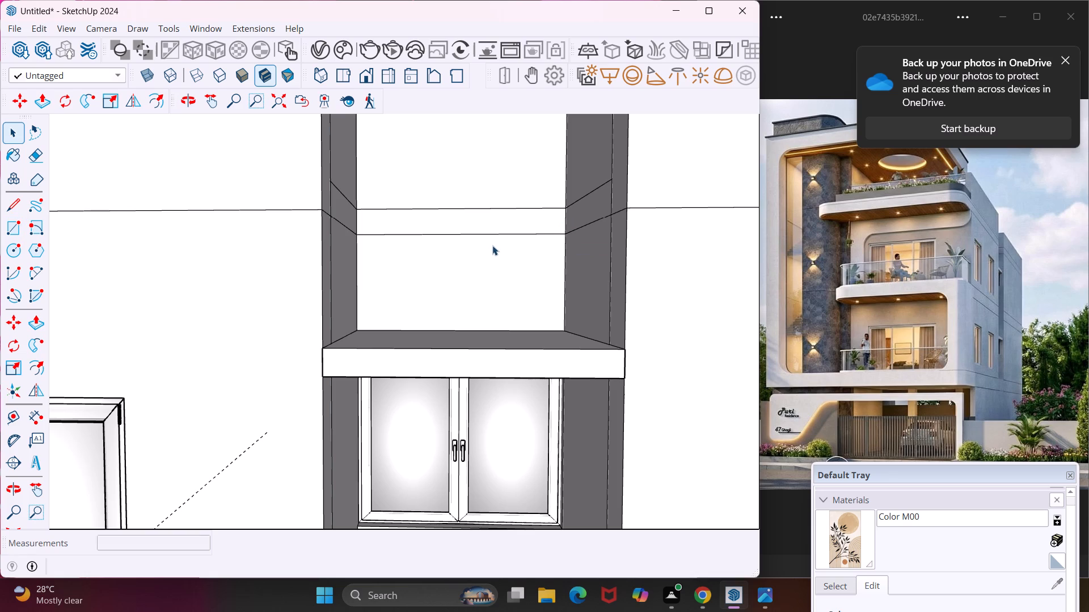
Draw a window rectangle about 4' wide and 3' 3" high on the upper storey's back wall in the recess.
middle_click_drag(494, 245, 579, 318)
scroll(561, 309, "down", 7)
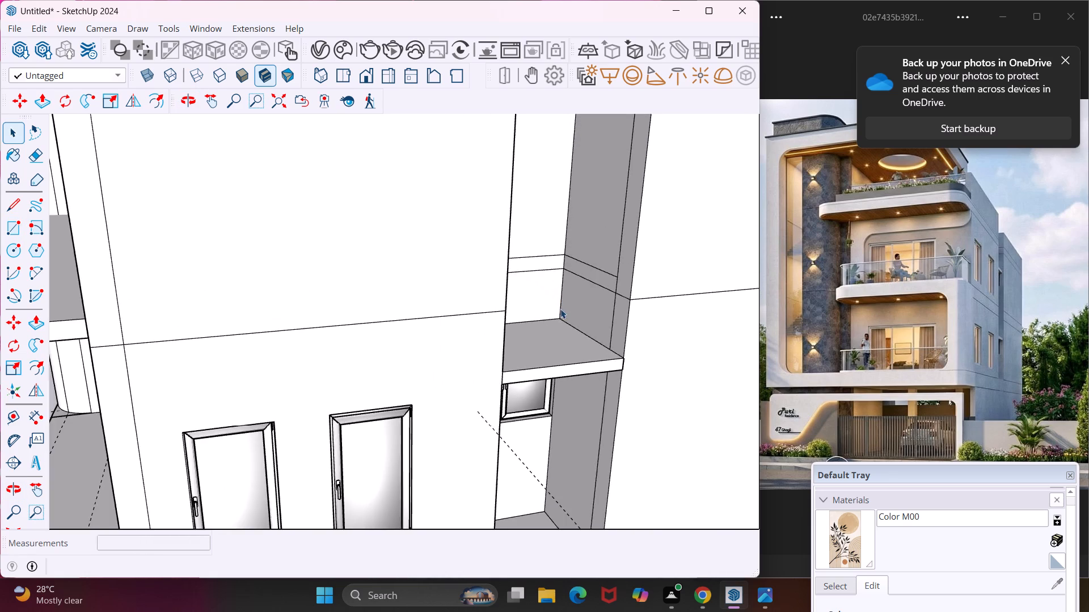
scroll(560, 309, "down", 4)
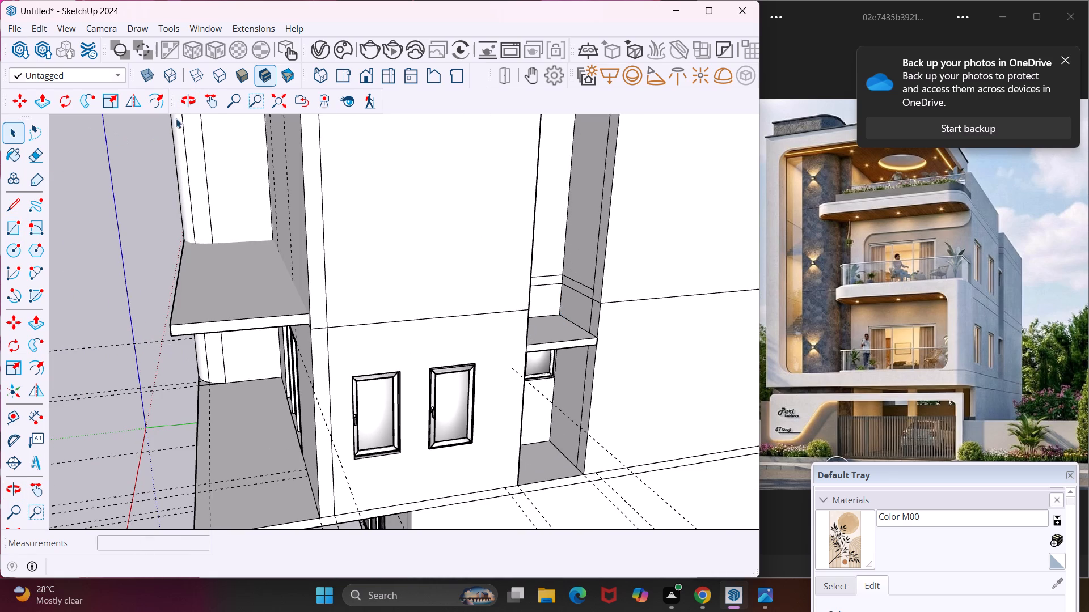
left_click(205, 100)
left_click_drag(318, 258, 218, 437)
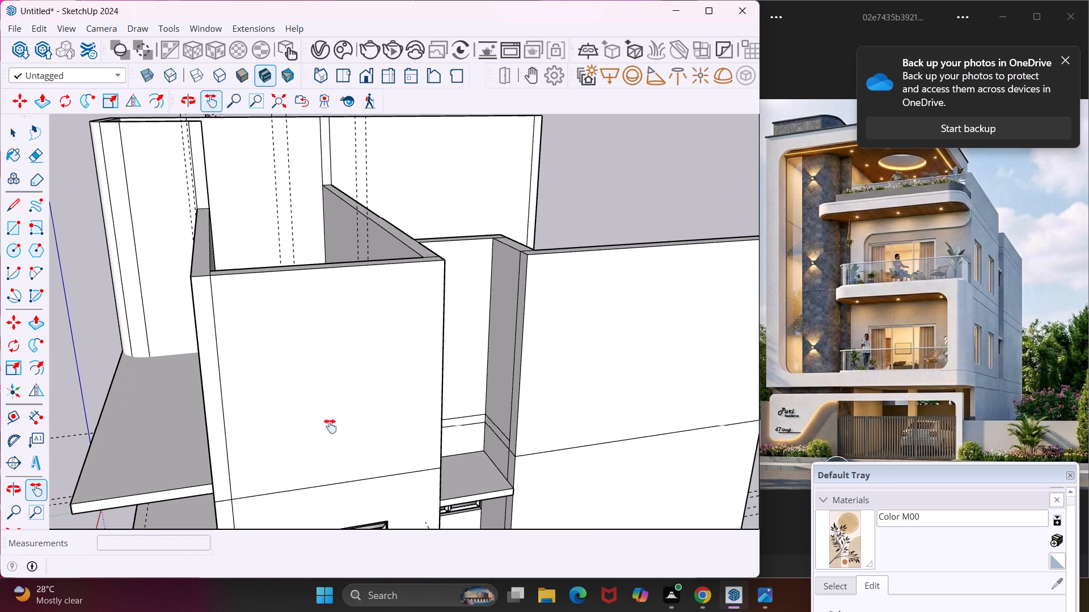
middle_click_drag(358, 421, 261, 348)
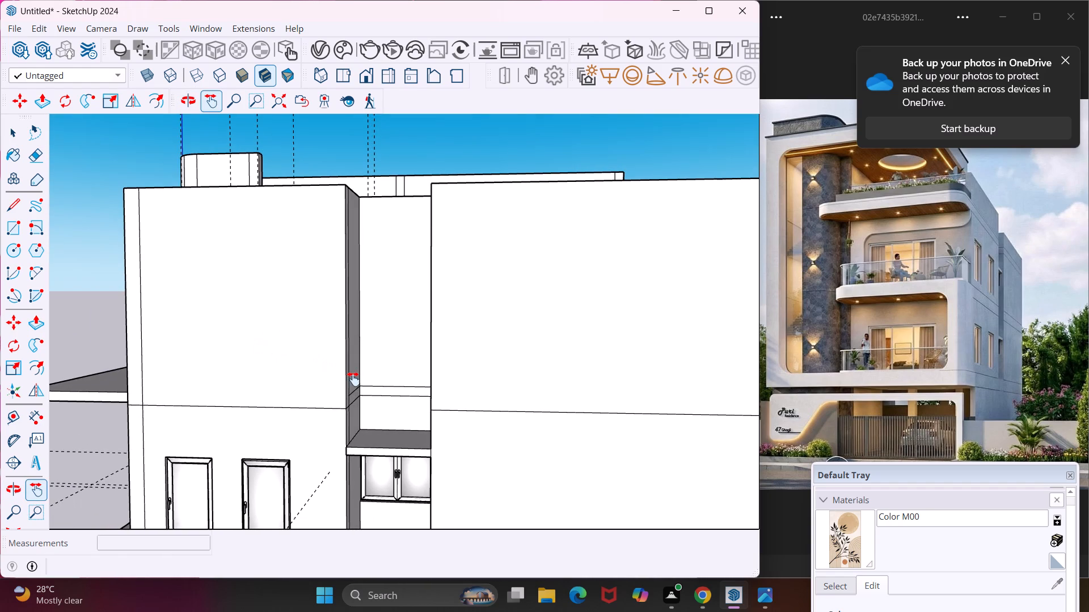
left_click_drag(353, 379, 370, 385)
middle_click_drag(371, 385, 384, 392)
scroll(384, 392, "up", 1)
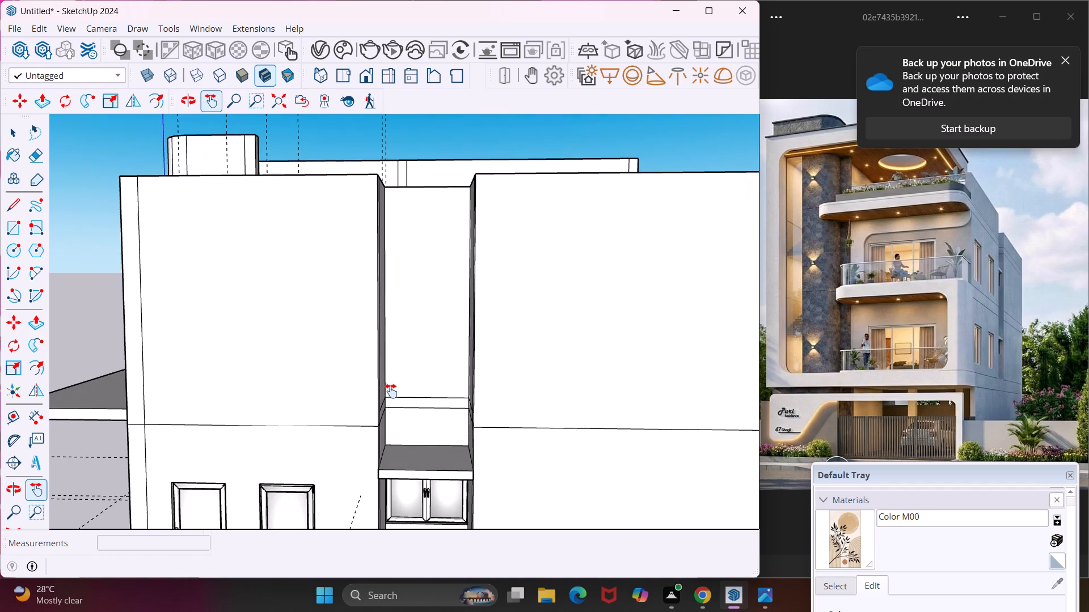
left_click(18, 229)
left_click(386, 256)
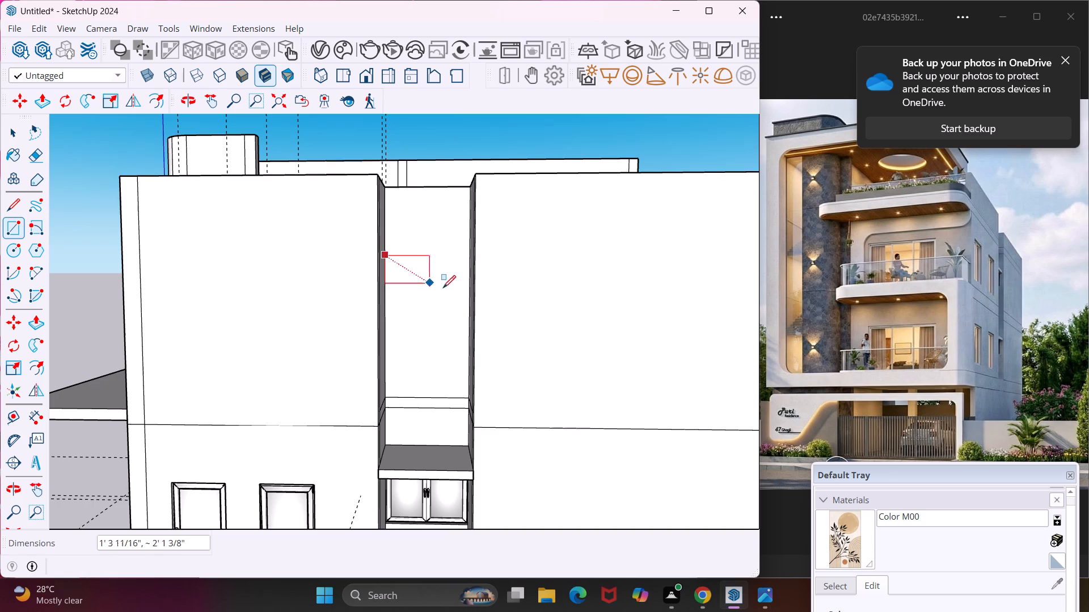
left_click(467, 325)
key("Escape")
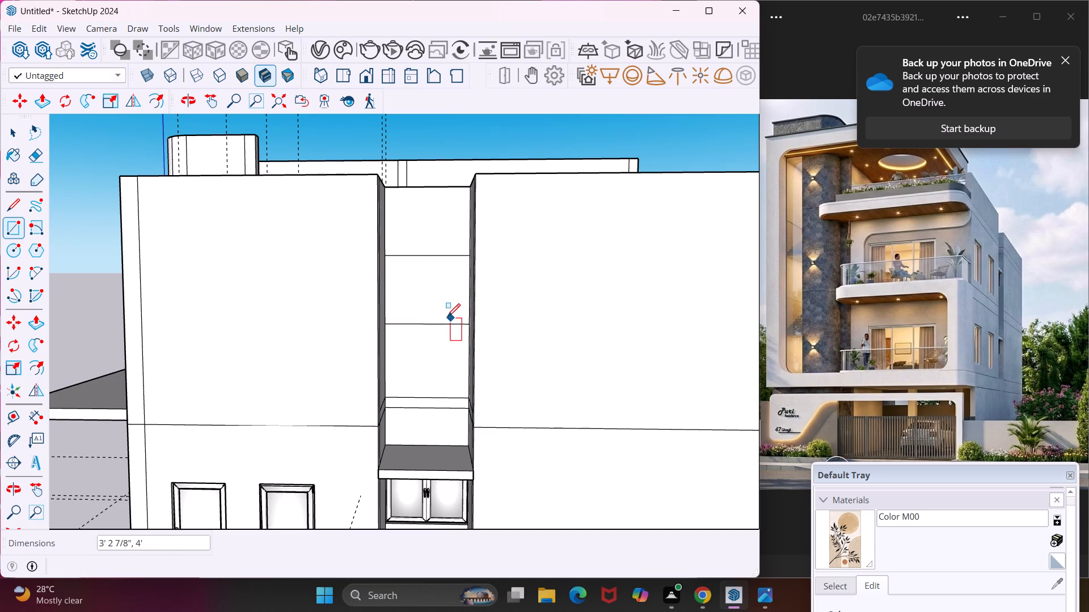
key("space")
Push the window rectangle 9" through the recess's back wall to cut the opening.
middle_click_drag(429, 294, 478, 386)
left_click(466, 364)
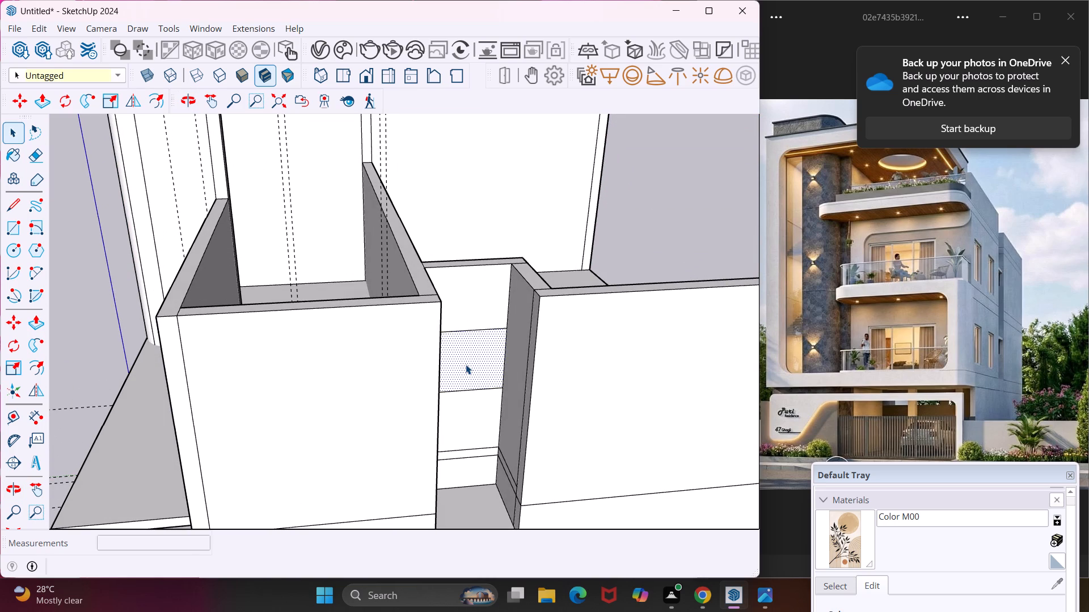
key("p")
left_click(466, 364)
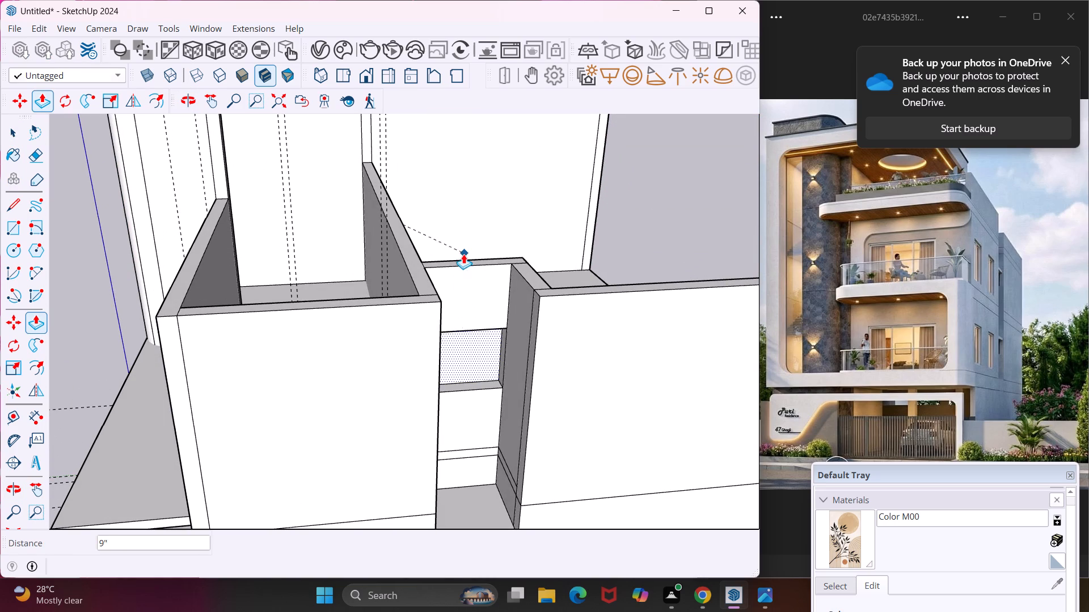
middle_click_drag(463, 254, 503, 343)
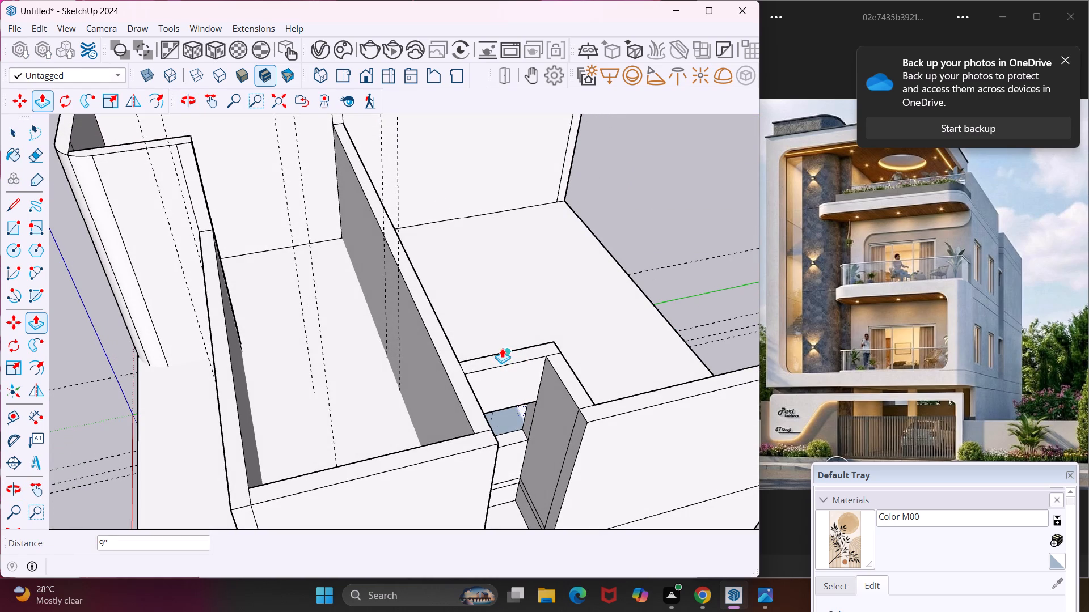
left_click(502, 347)
middle_click_drag(503, 349, 415, 210)
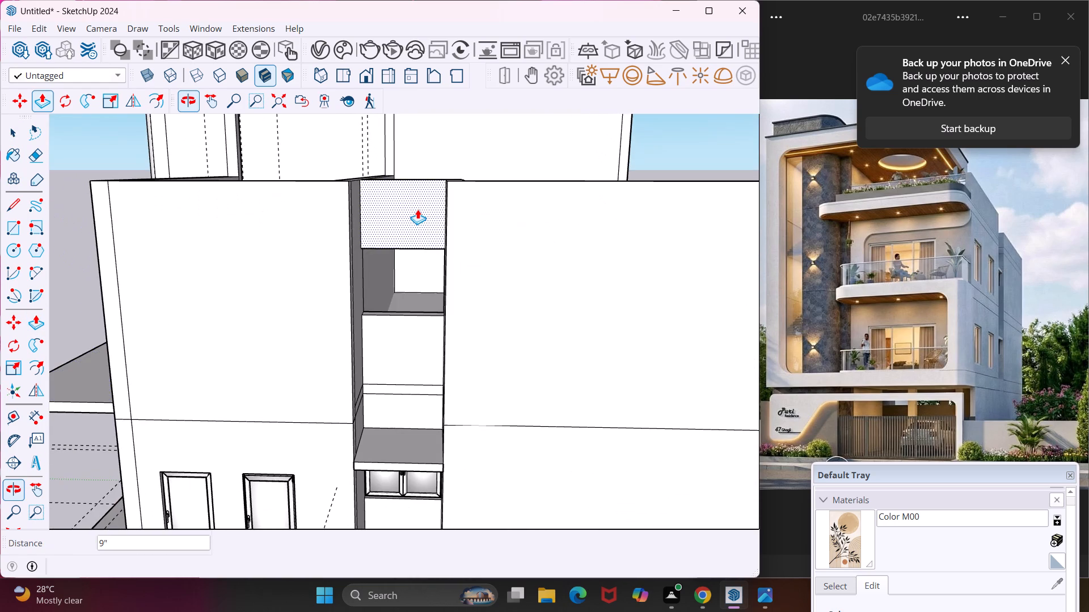
key("Escape")
key("space")
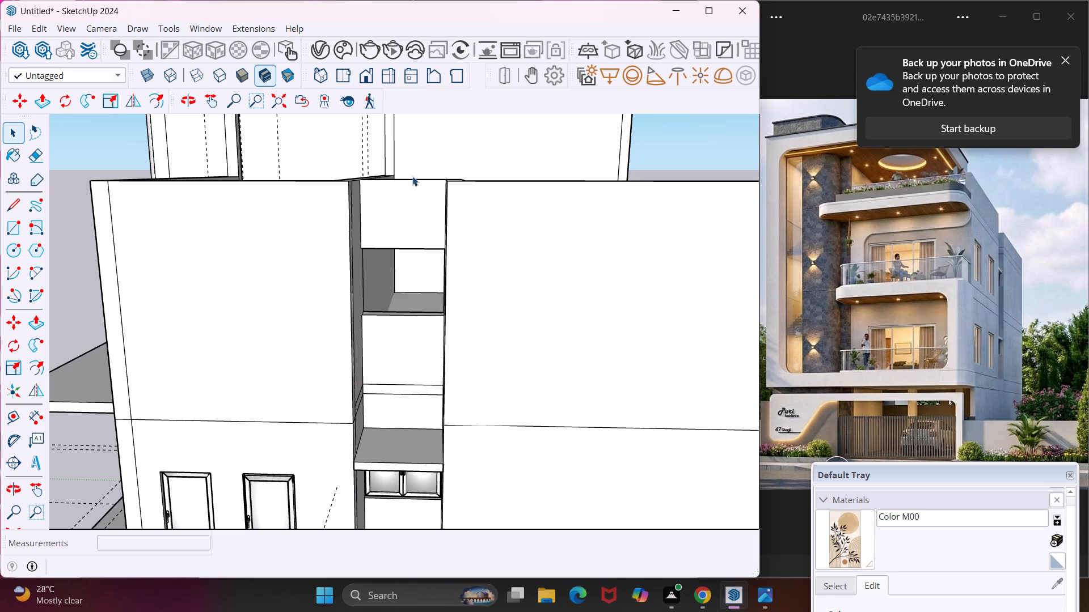
Copy the lower storey's double-sash window in the recess straight up about 9' 9" into the new opening.
middle_click_drag(436, 295, 452, 227)
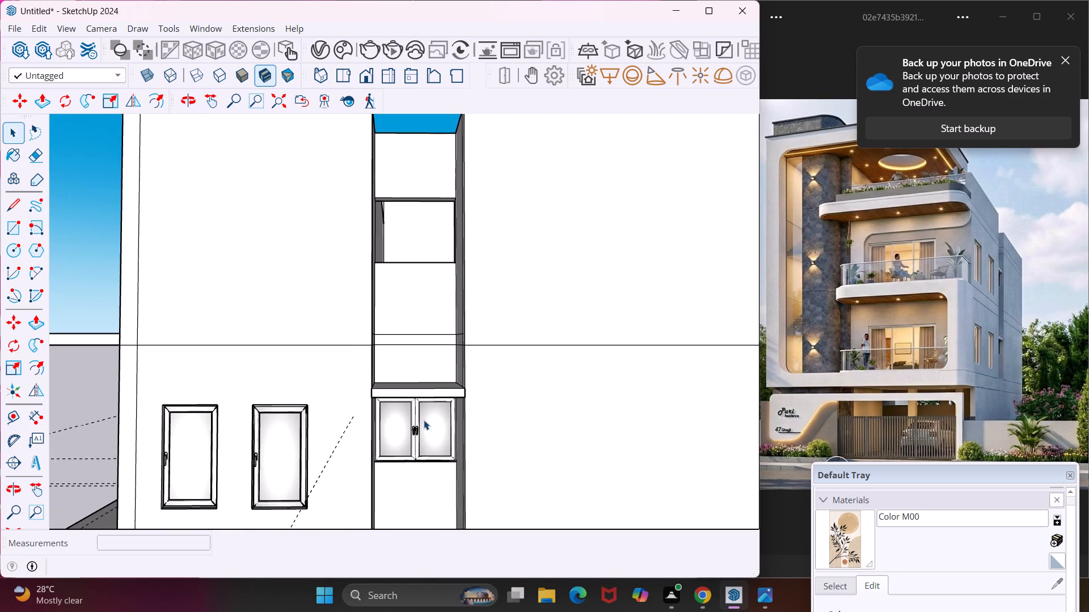
left_click(424, 420)
key("m")
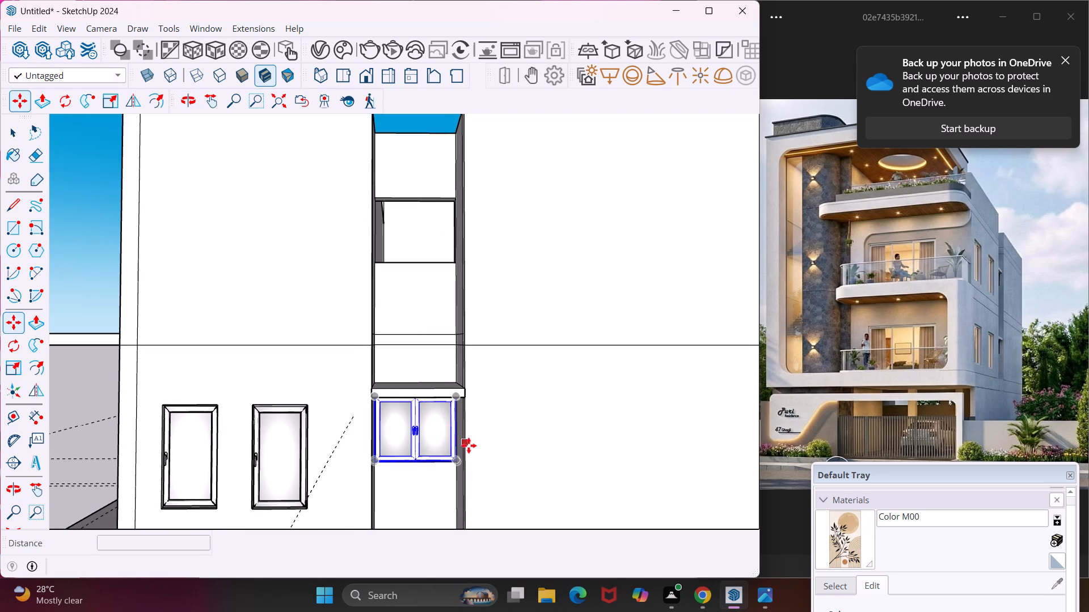
left_click(484, 446)
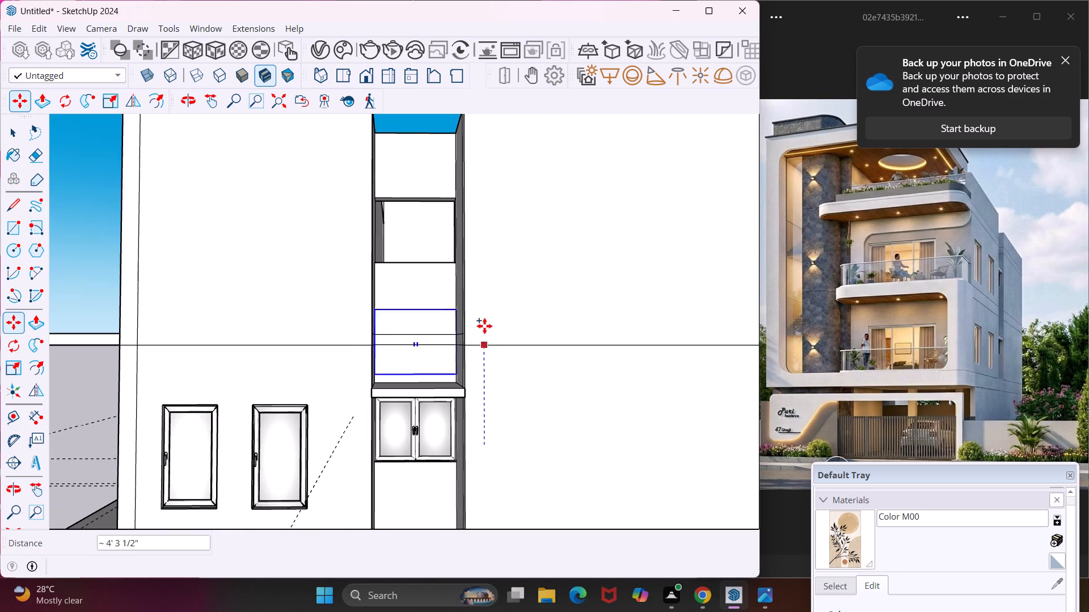
left_click(491, 219)
Move the copied double-sash window up about 11/16" so its top corner meets the recess opening's top corner.
scroll(414, 201, "up", 2)
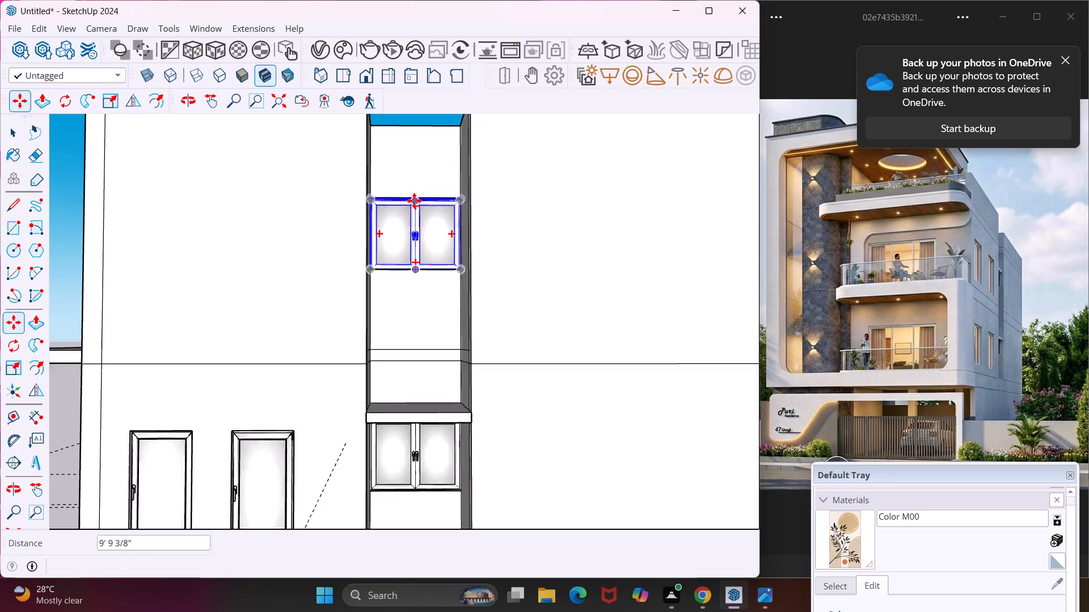
scroll(414, 201, "up", 10)
middle_click_drag(414, 203, 412, 308)
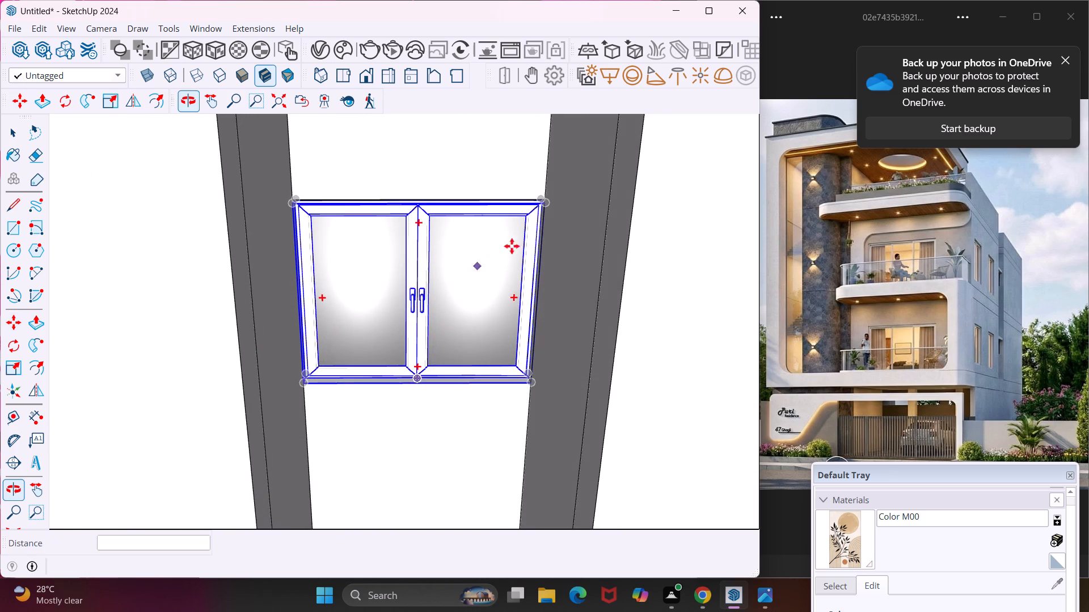
scroll(546, 202, "up", 11)
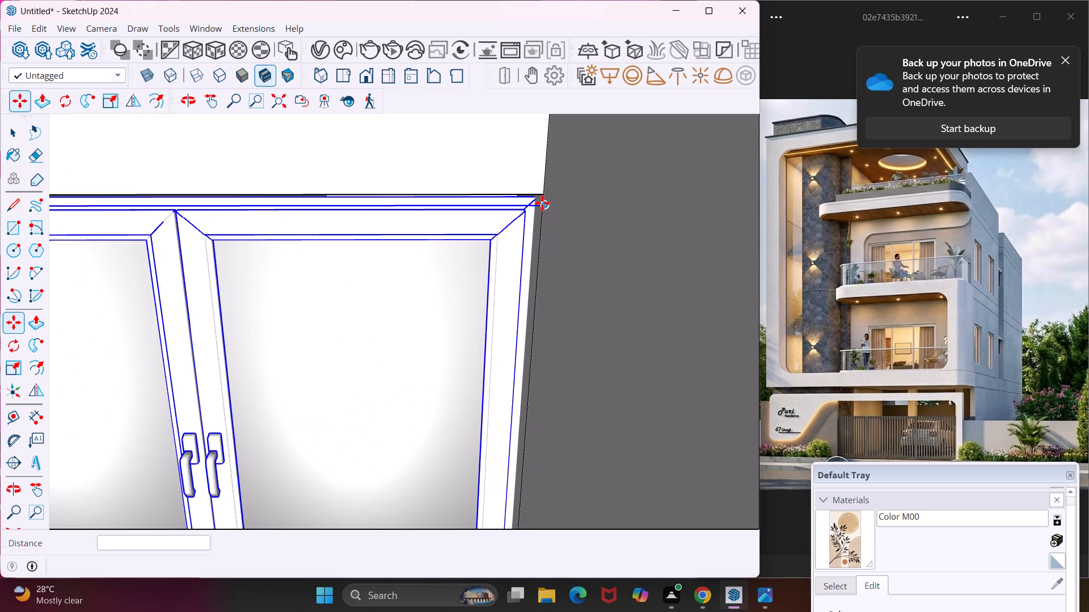
left_click(543, 205)
left_click(543, 196)
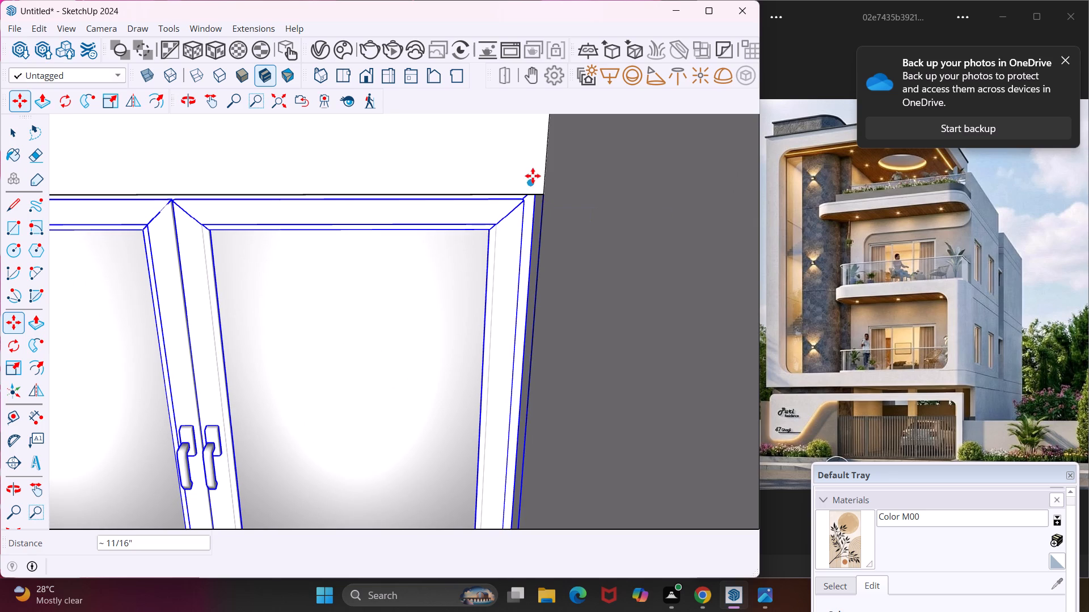
scroll(531, 175, "down", 18)
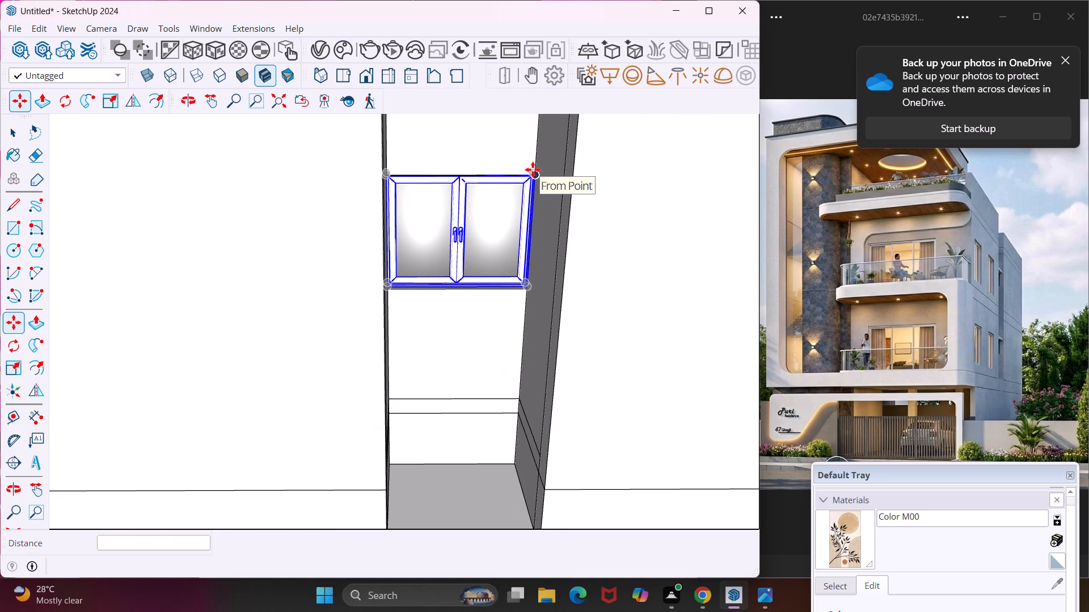
key("Escape")
key("space")
Place a vertical guide about 1' 1" from the line near the wall's outer corner, along the first tall window's outer edge.
scroll(495, 203, "down", 8)
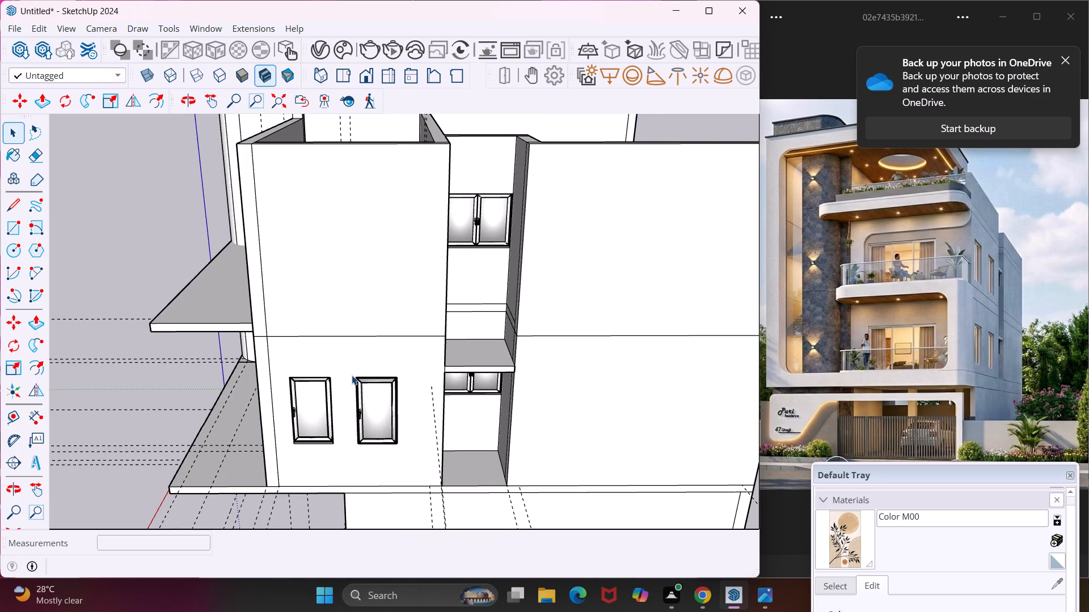
left_click(12, 412)
left_click(269, 398)
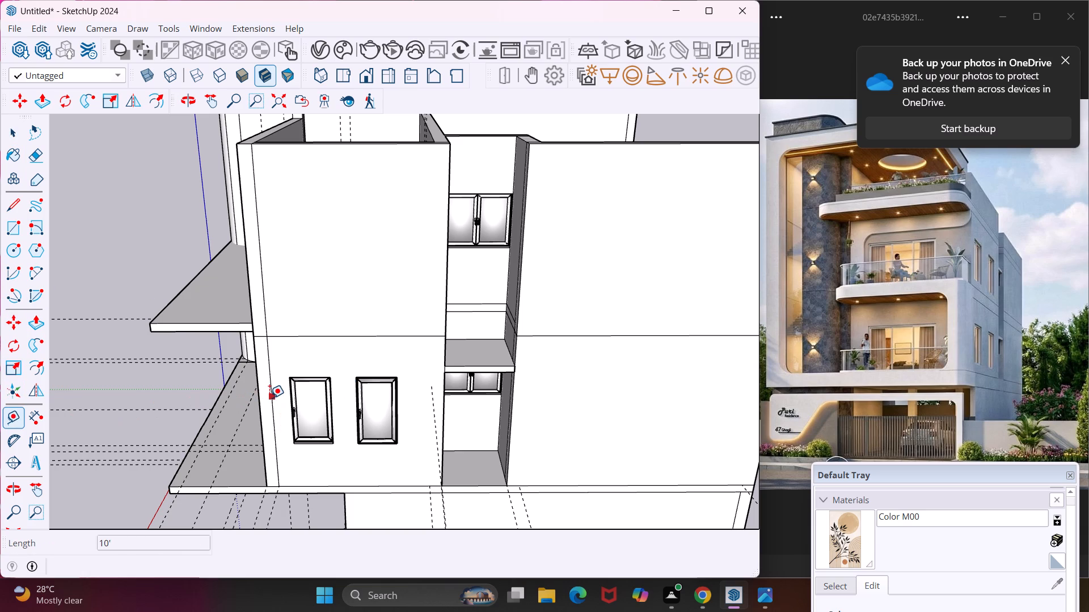
scroll(288, 398, "up", 3)
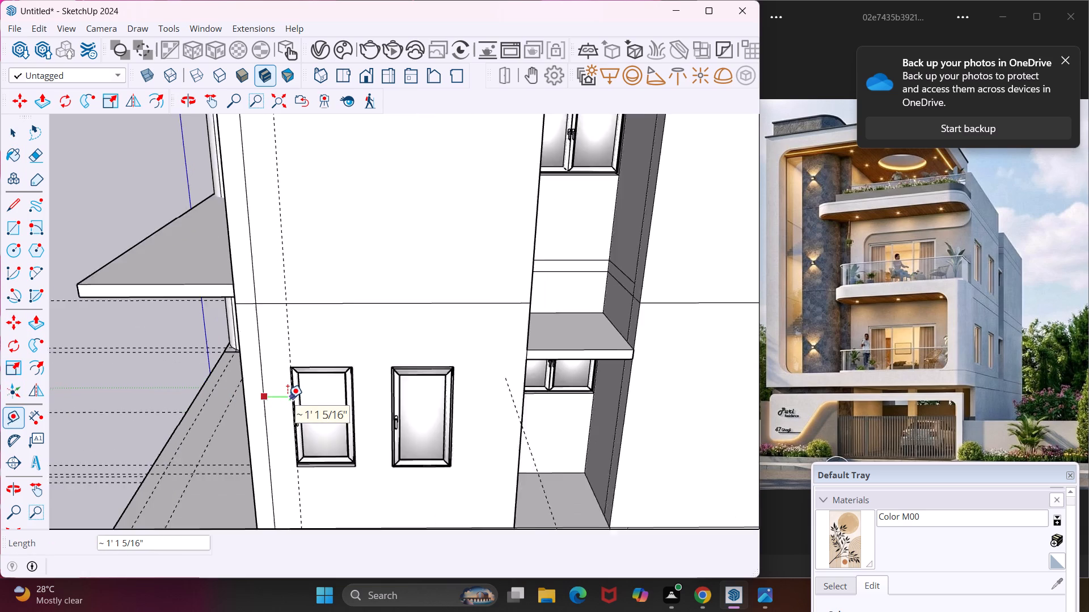
scroll(288, 398, "up", 15)
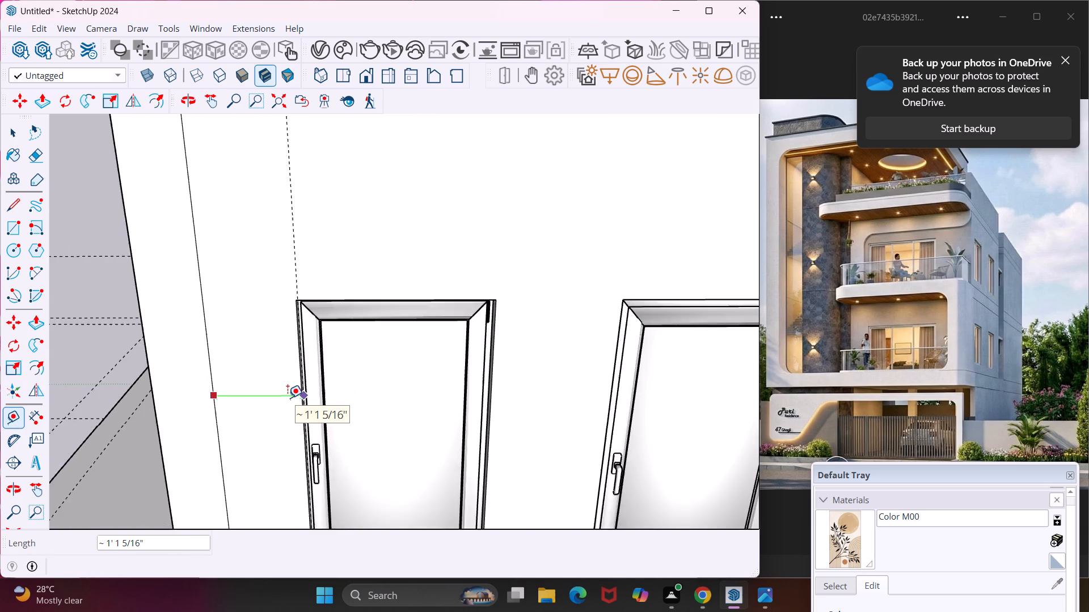
scroll(288, 398, "up", 2)
left_click(312, 396)
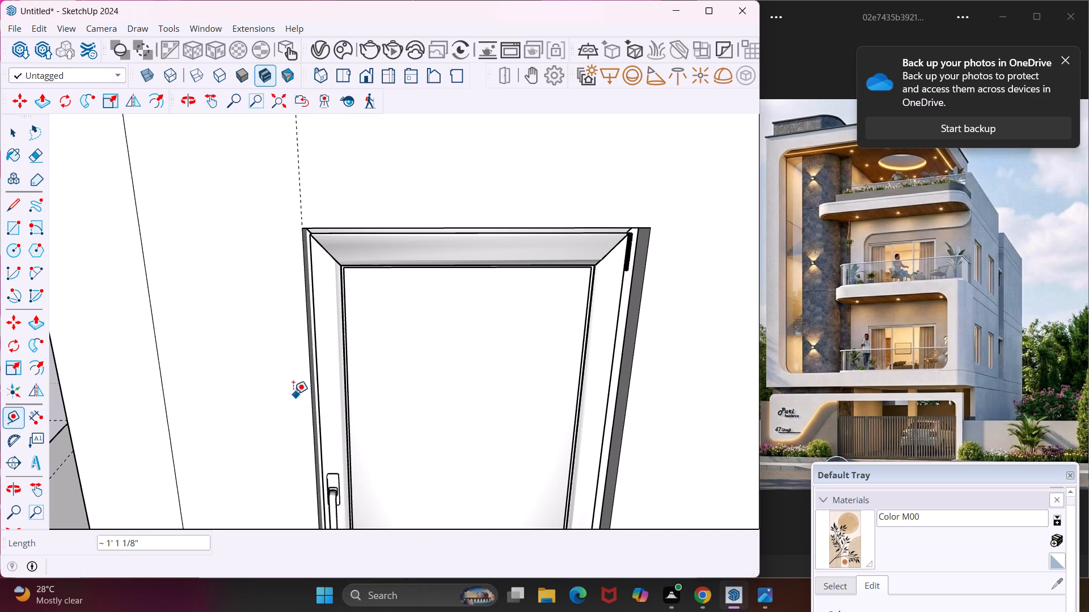
Place a vertical guide about 2' 8 5/8" from the wall's edge at the recess, along the second tall window's outer edge.
scroll(300, 208, "down", 5)
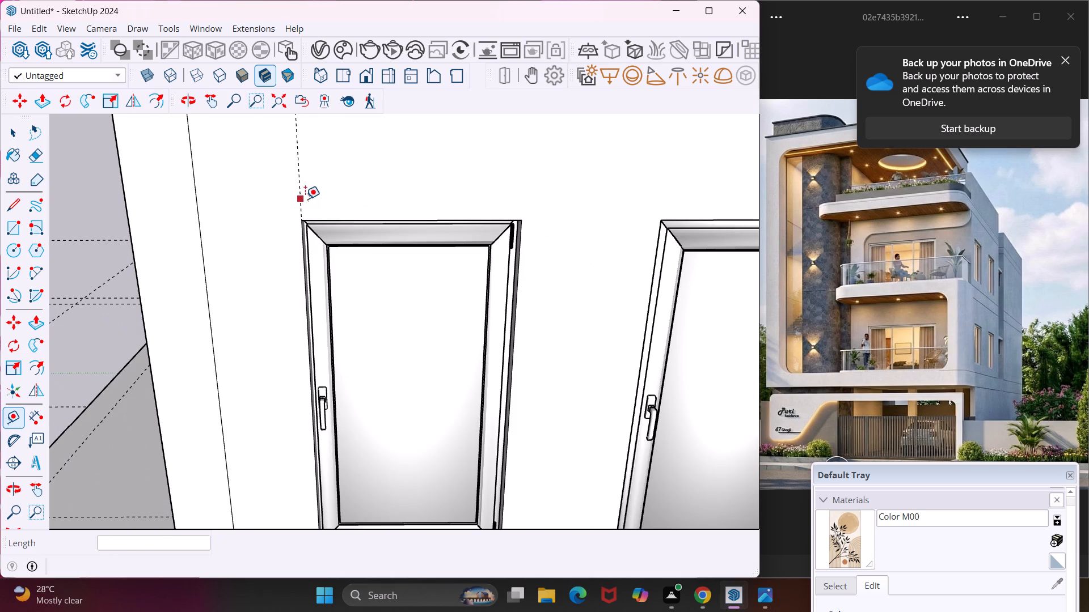
scroll(423, 226, "down", 5)
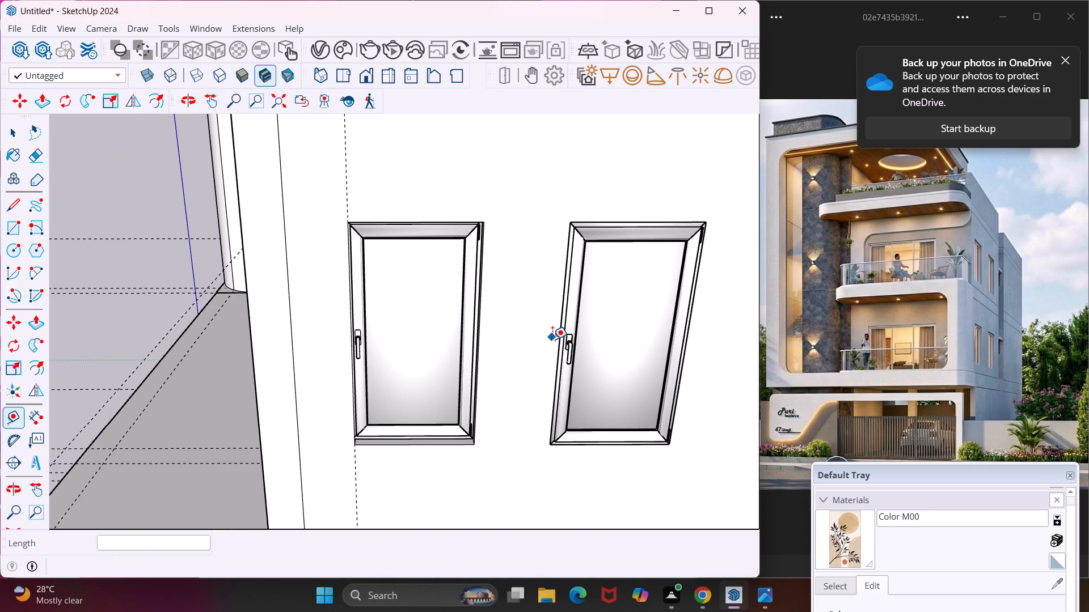
scroll(556, 342, "up", 9)
left_click(564, 349)
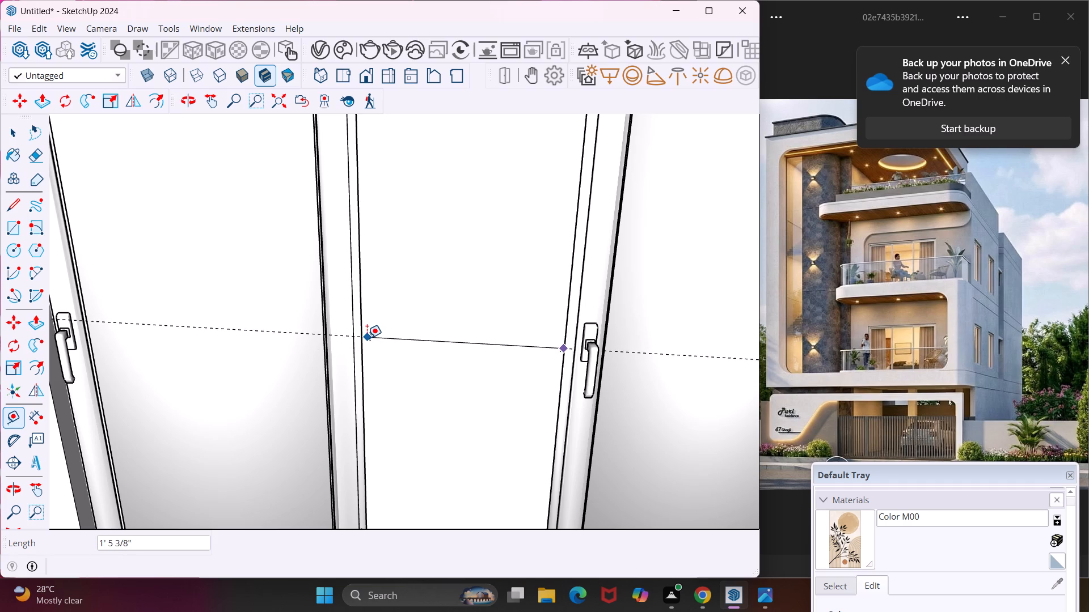
key("Escape")
scroll(367, 306, "down", 9)
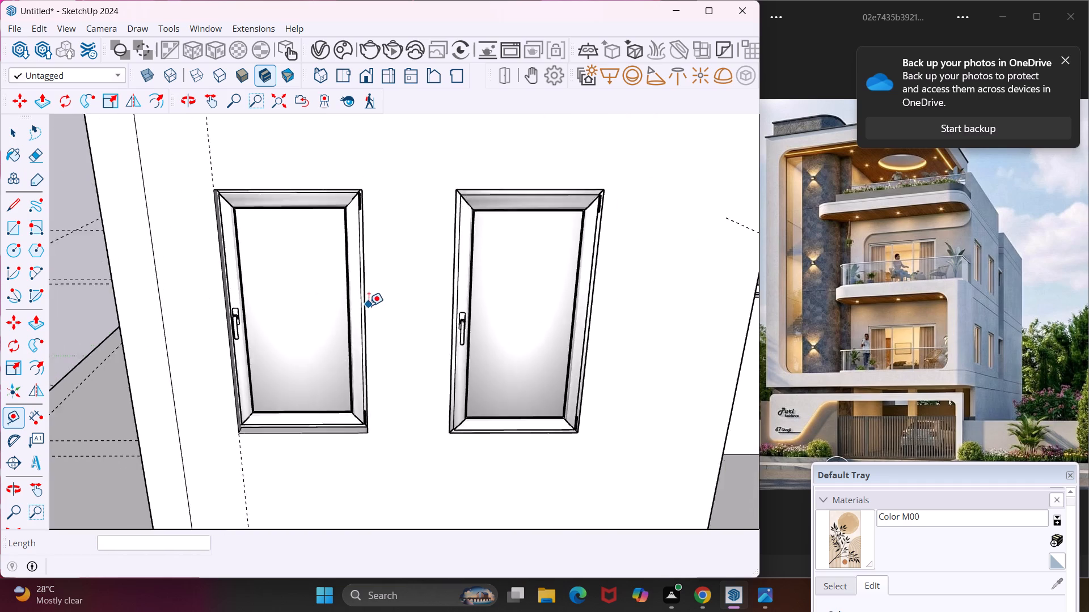
scroll(369, 305, "down", 3)
left_click(655, 318)
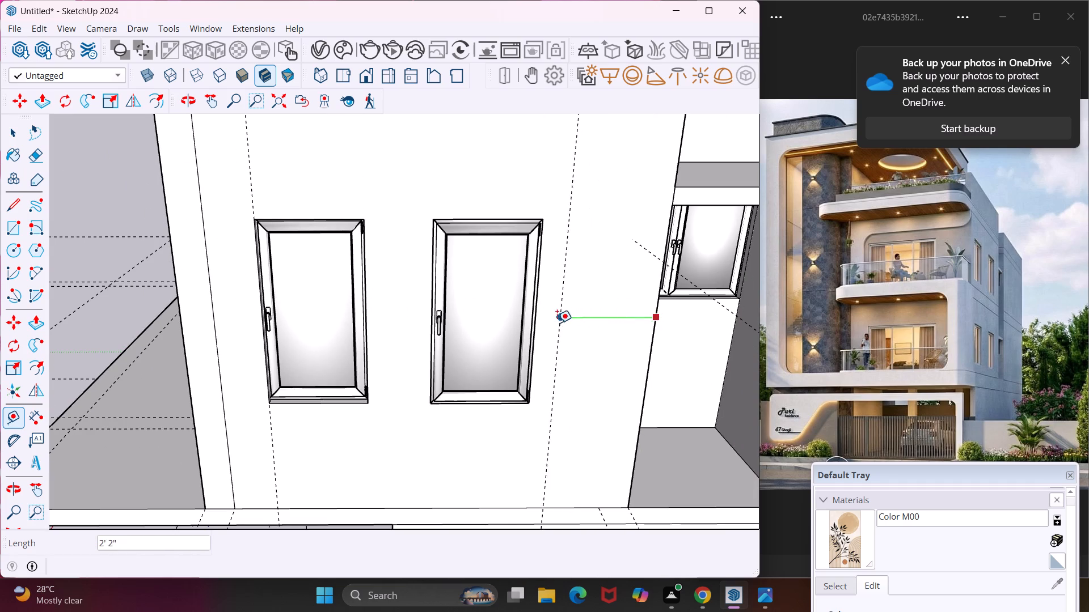
scroll(537, 316, "up", 2)
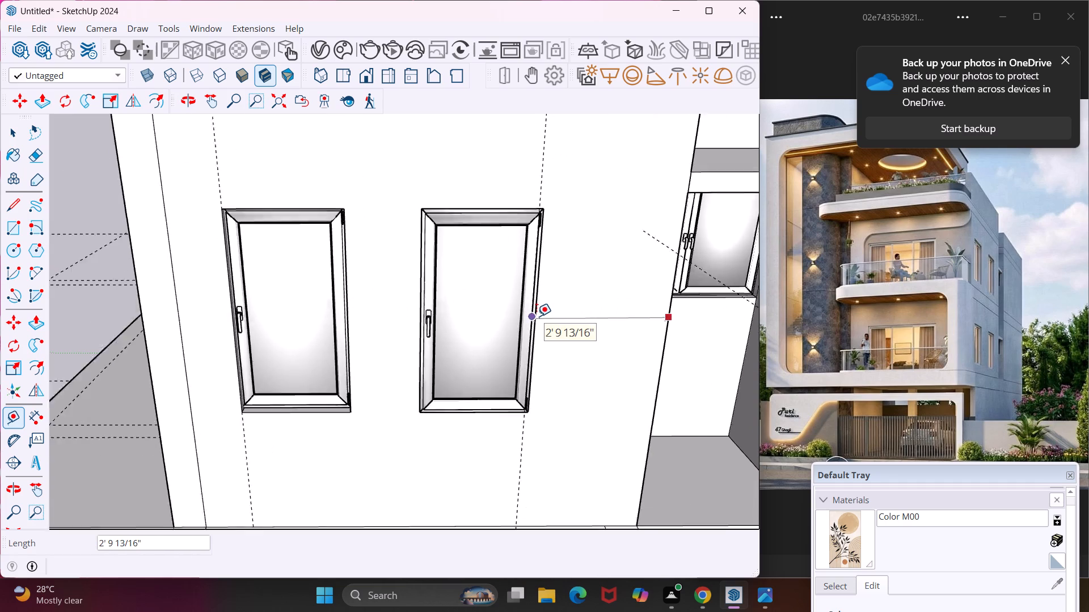
scroll(537, 316, "up", 6)
left_click(536, 316)
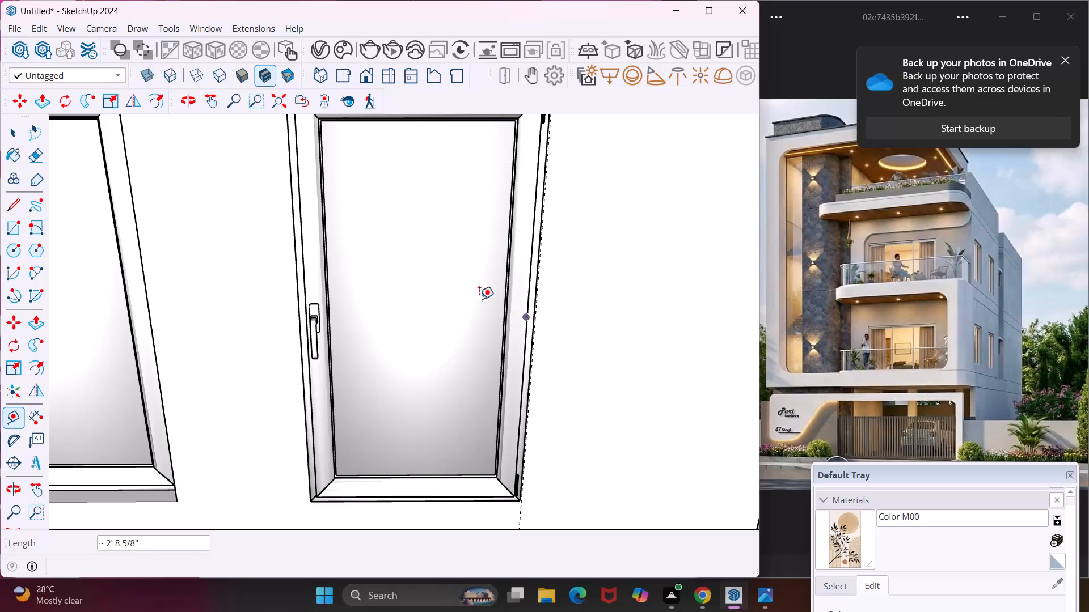
Place vertical guides about 2' 4" in from the two outer guides, along the tall windows' inner edges.
scroll(472, 297, "down", 7)
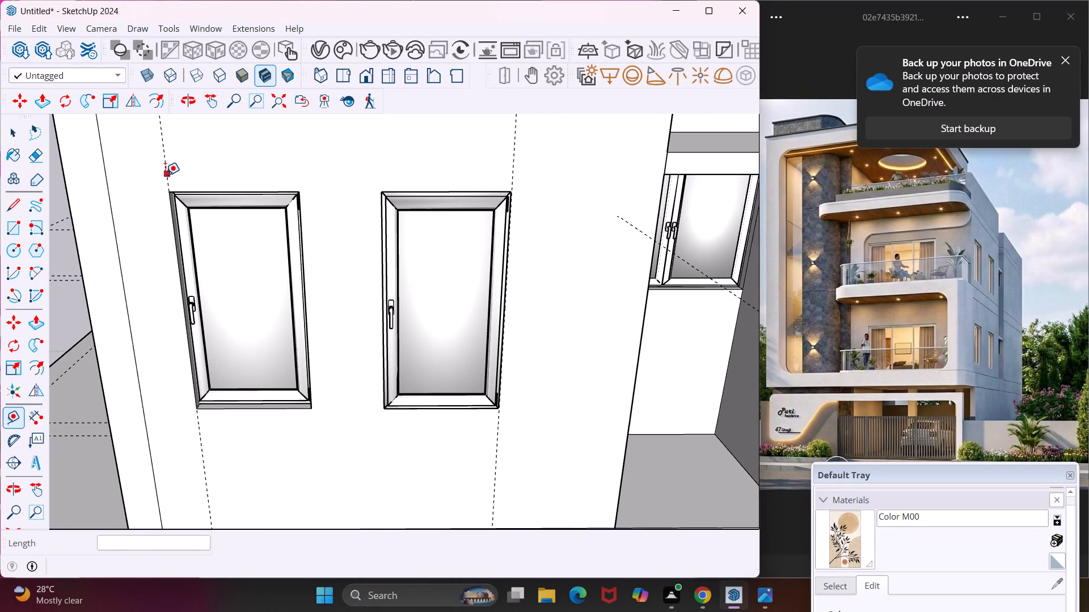
left_click(165, 175)
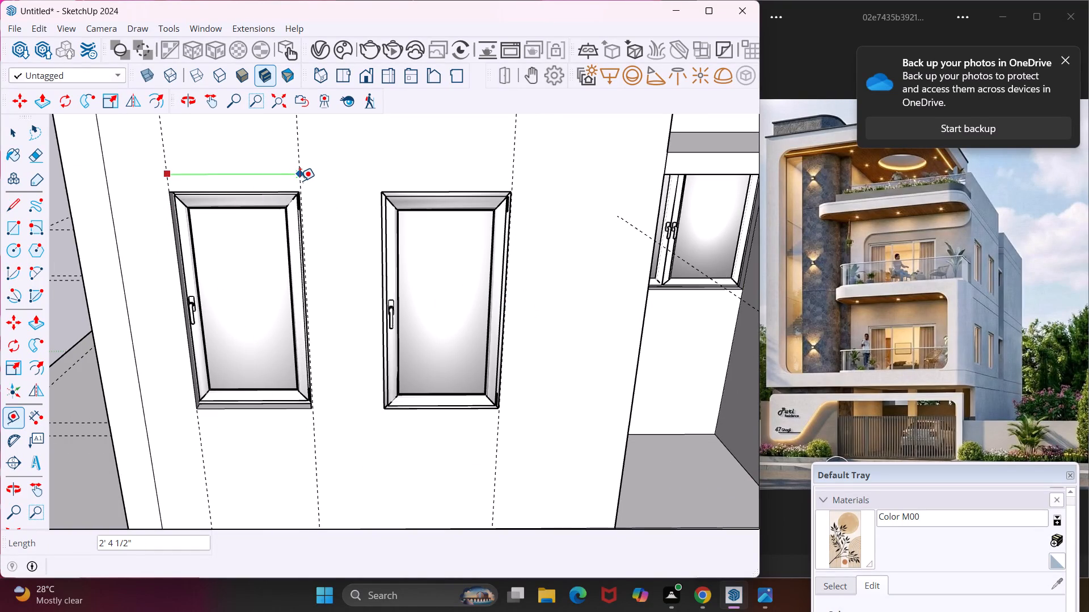
left_click(298, 178)
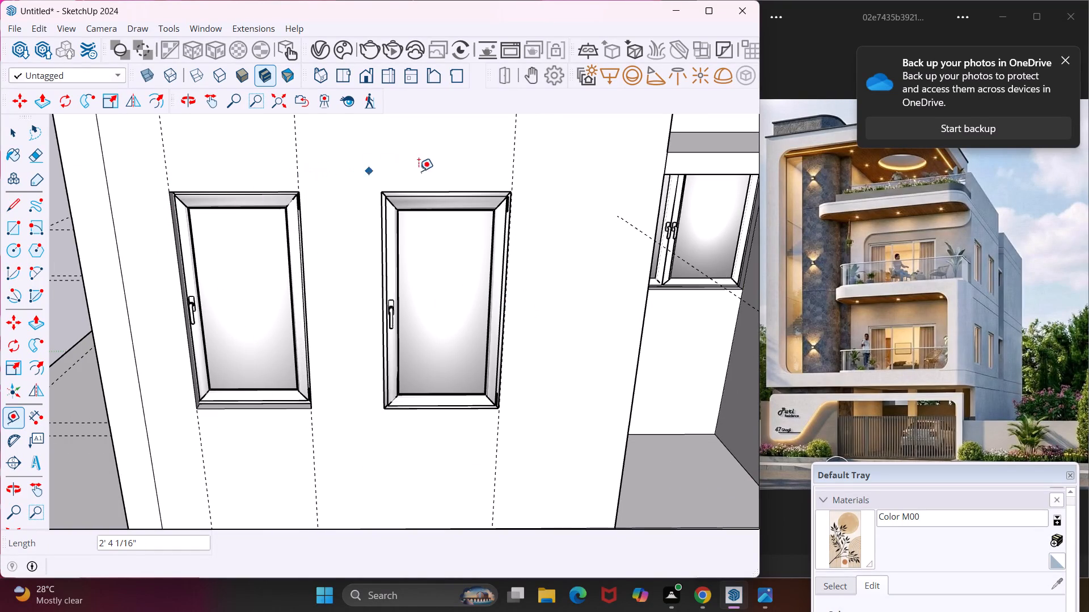
left_click(510, 168)
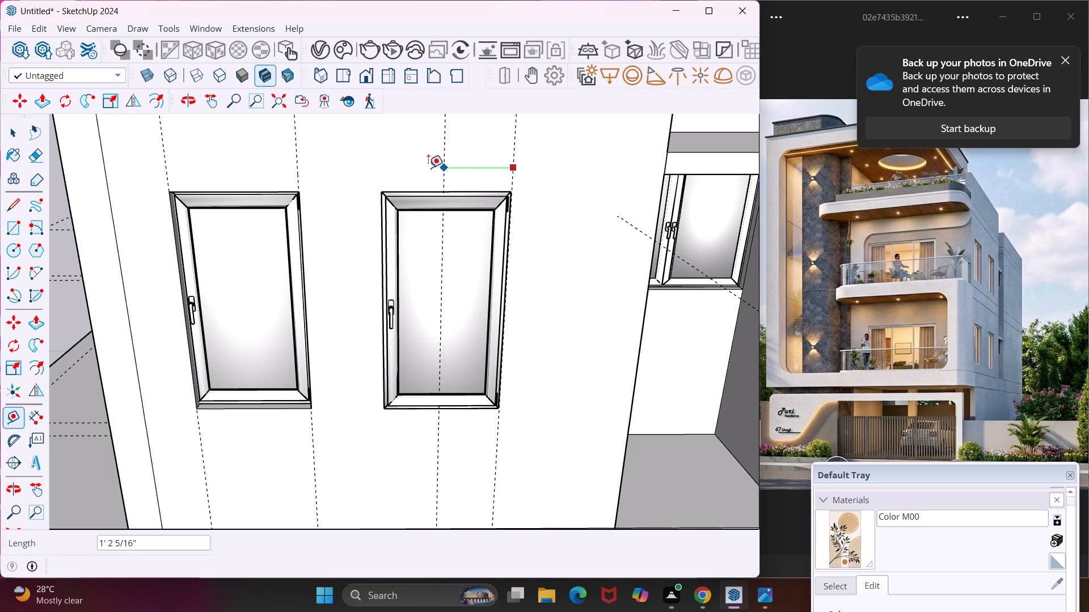
left_click(382, 162)
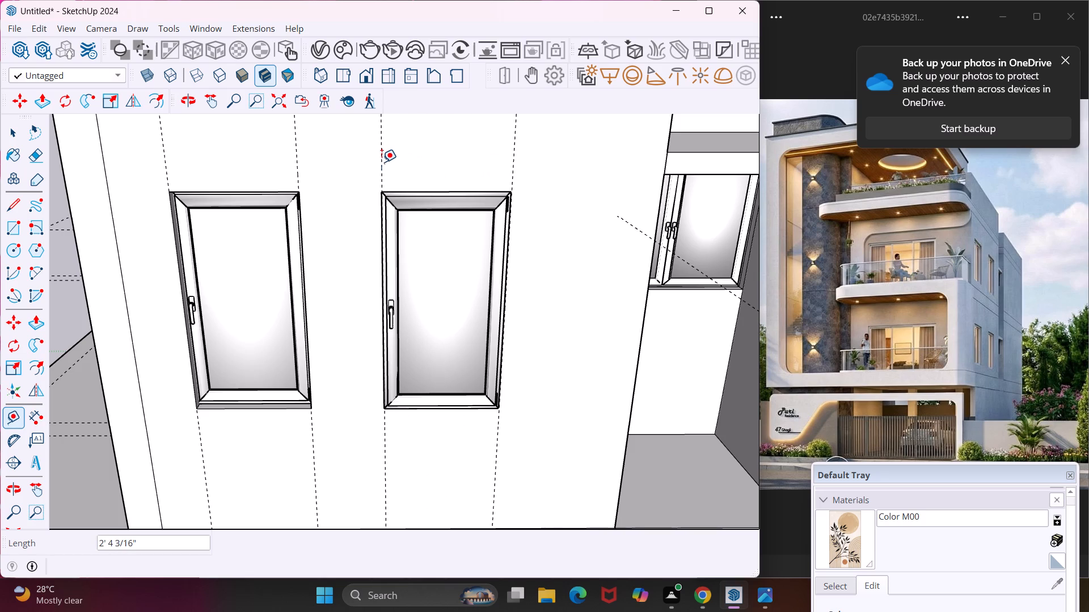
Place a horizontal guide about 2' 7" below the storey line, level with the tall windows' tops.
scroll(382, 164, "down", 5)
middle_click_drag(382, 164, 443, 184)
scroll(430, 180, "down", 5)
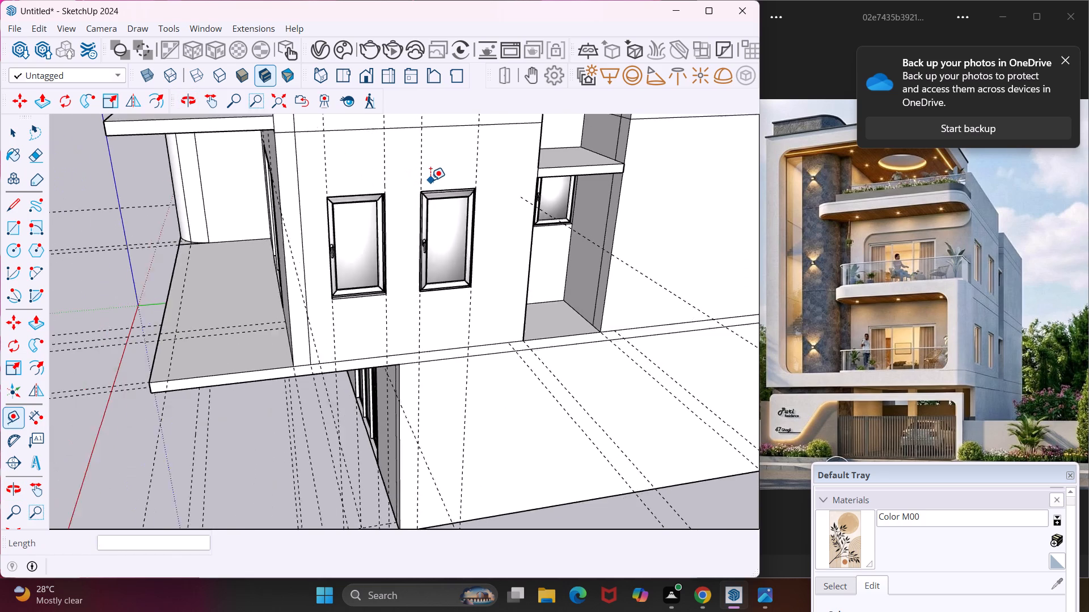
scroll(430, 180, "down", 3)
left_click(381, 147)
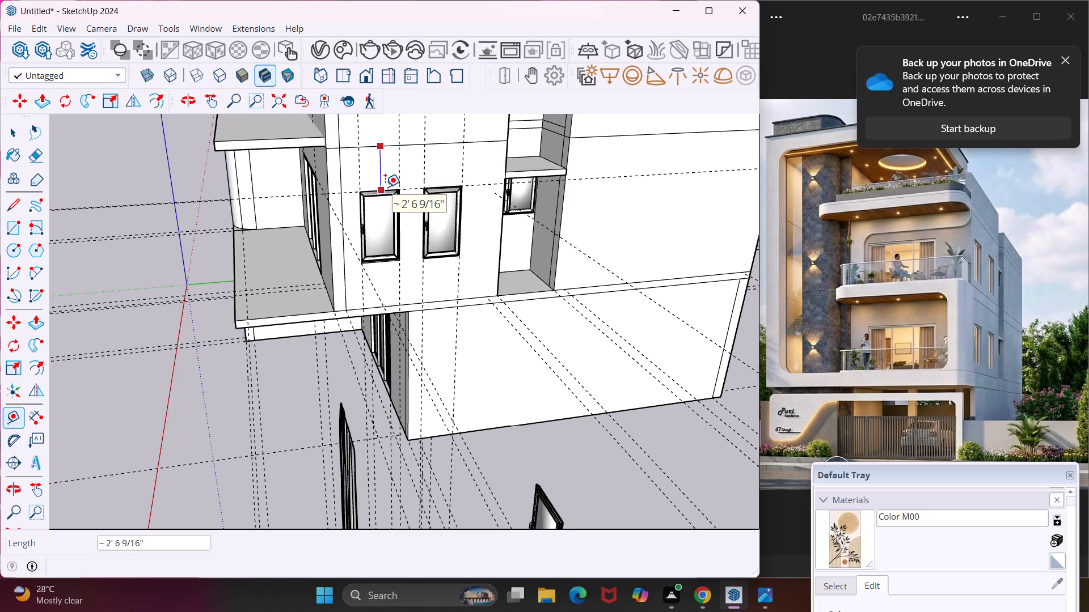
left_click(347, 193)
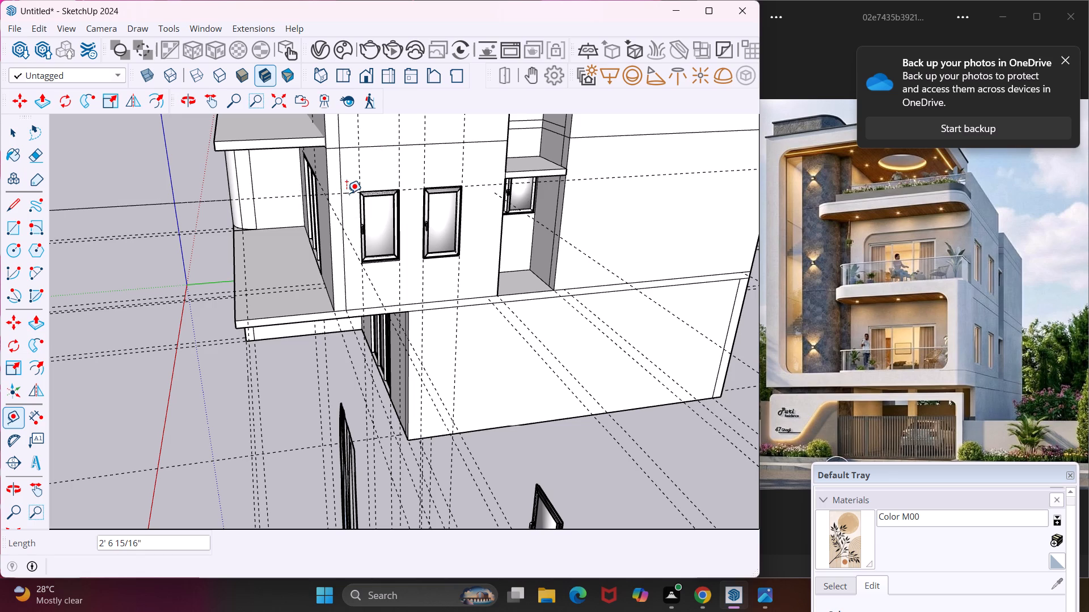
Measure the tall windows' height from the top guide down to their bottom edge.
left_click(349, 195)
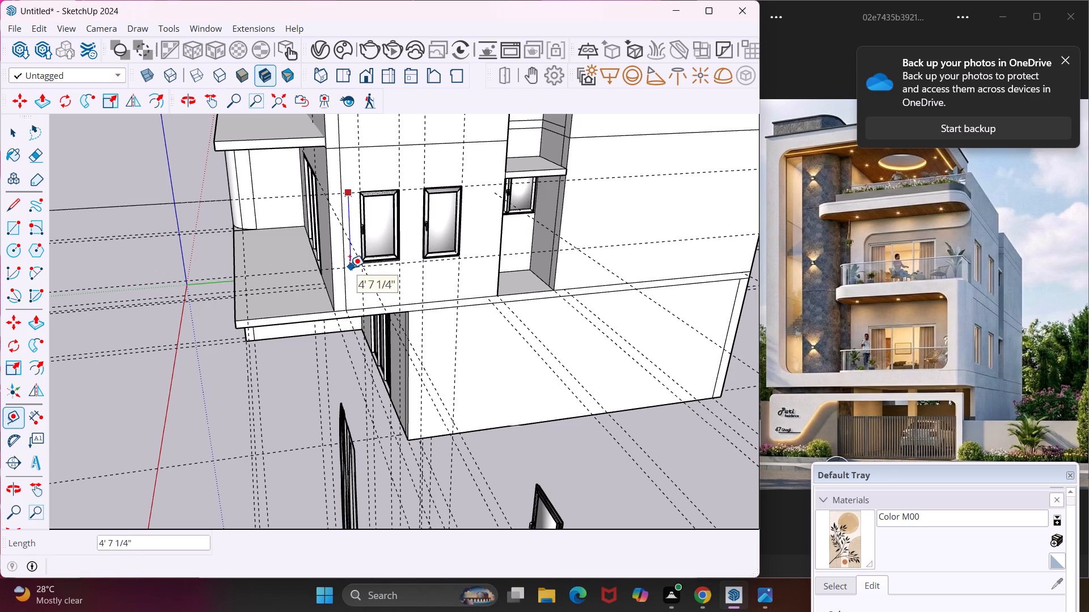
middle_click_drag(349, 268, 341, 198)
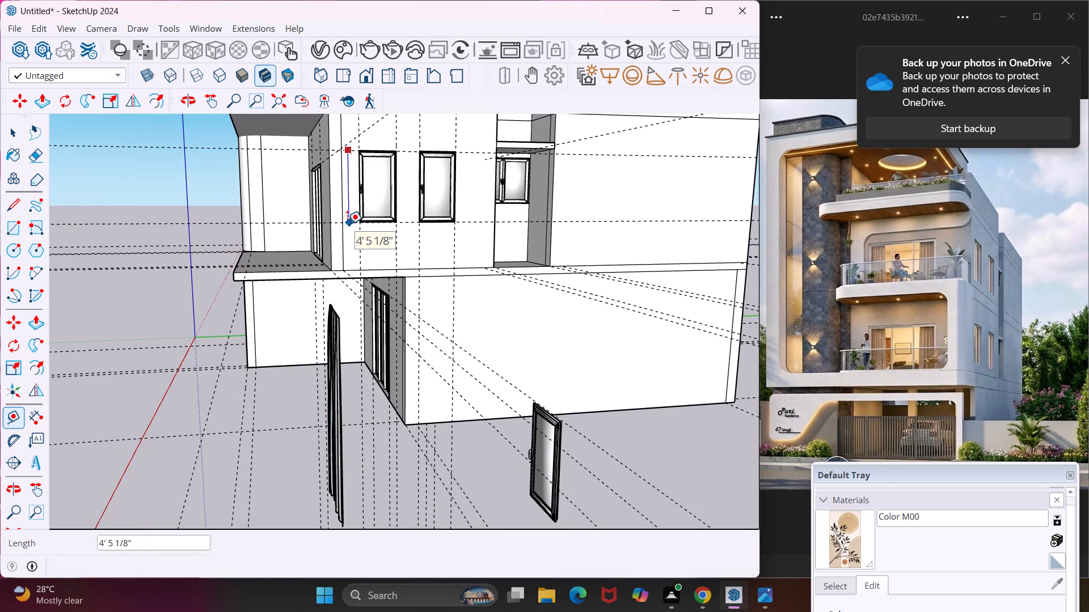
key("Escape")
key("space")
Draw a window rectangle about 4' 5" high and 2' 4" wide on the upper storey's wall, between the first window's guides.
middle_click_drag(266, 228, 225, 406)
scroll(213, 373, "down", 5)
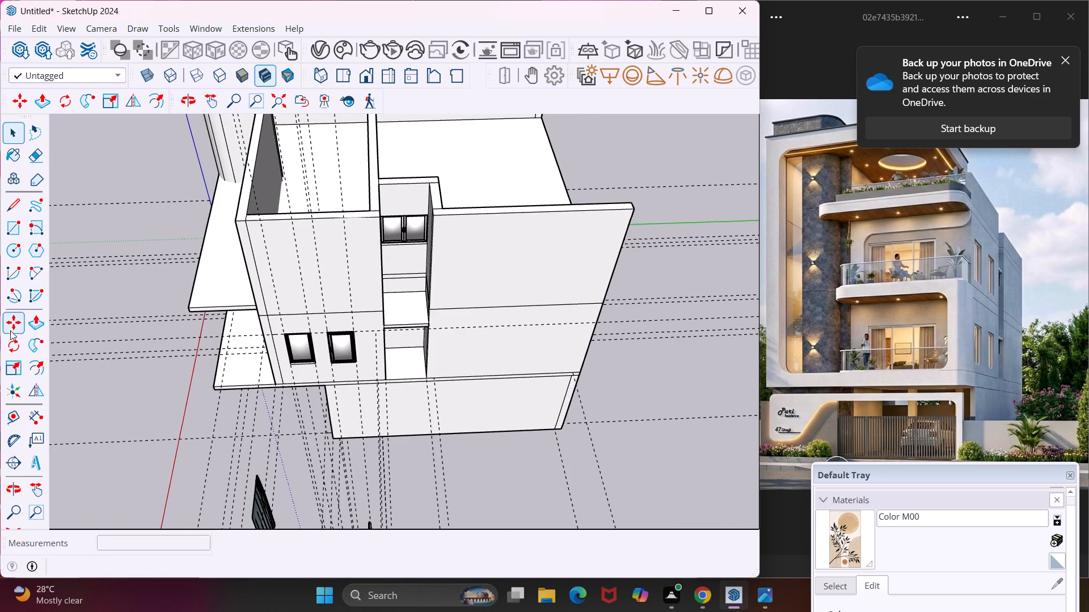
left_click(11, 231)
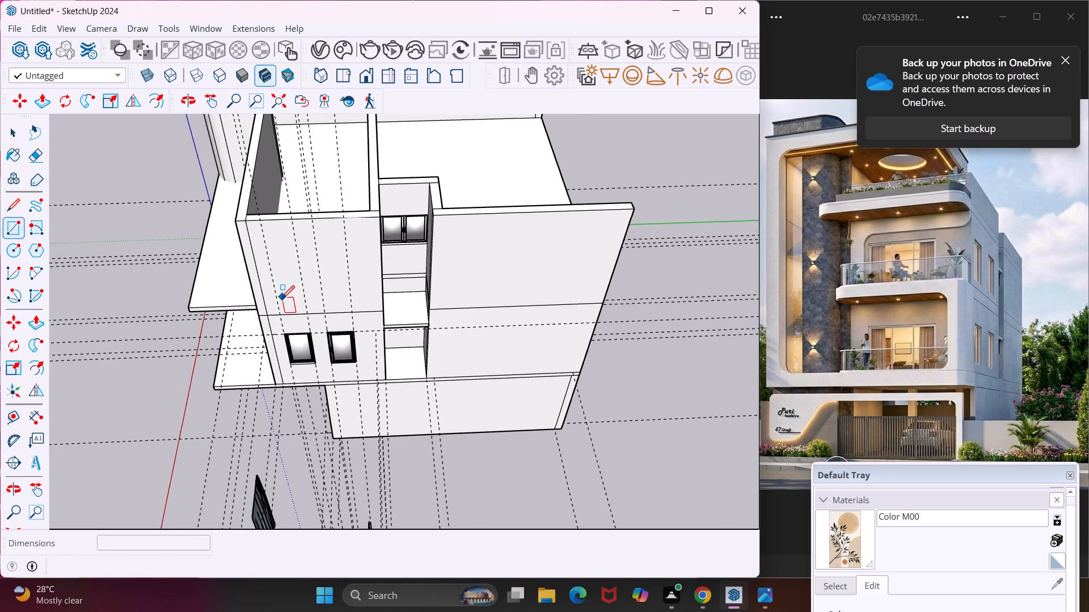
middle_click_drag(282, 298, 304, 213)
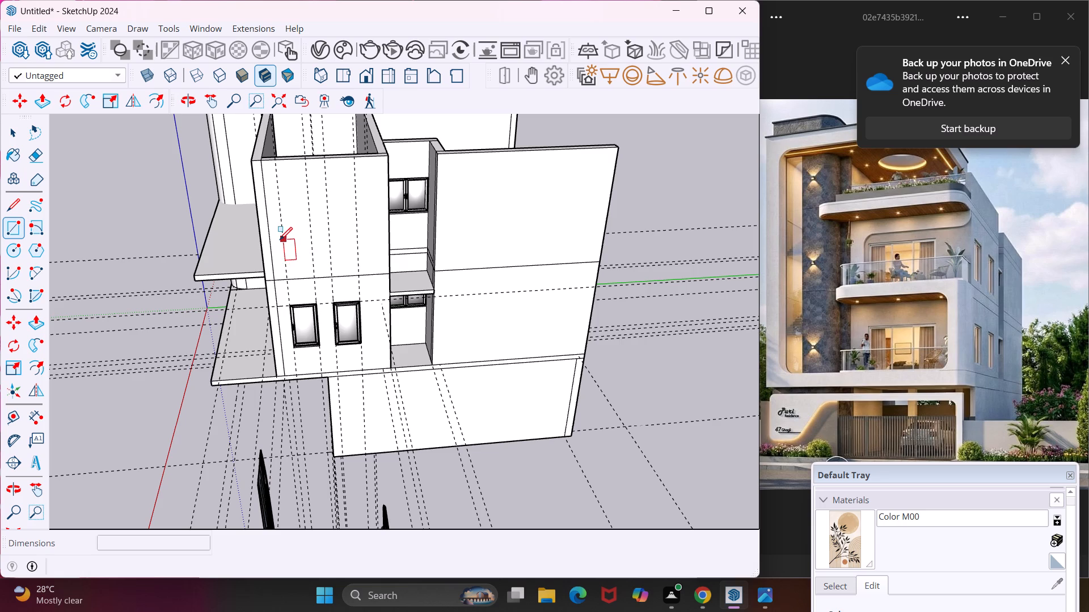
left_click(279, 236)
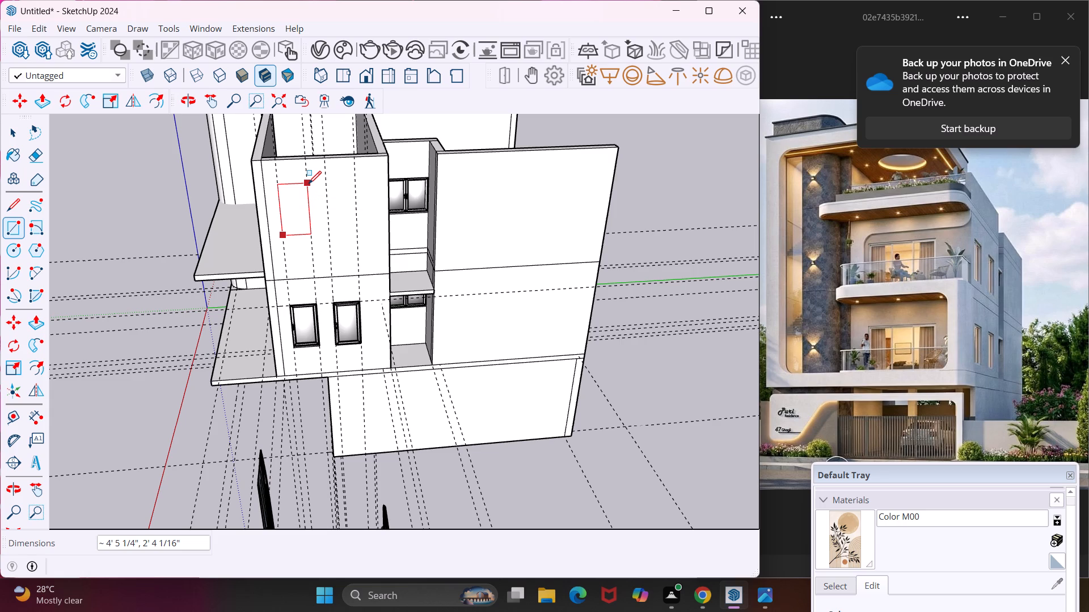
left_click(309, 184)
key("Escape")
key("space")
Move the new window rectangle's face straight down about 9 7/16" on the upper storey's wall.
left_click(298, 218)
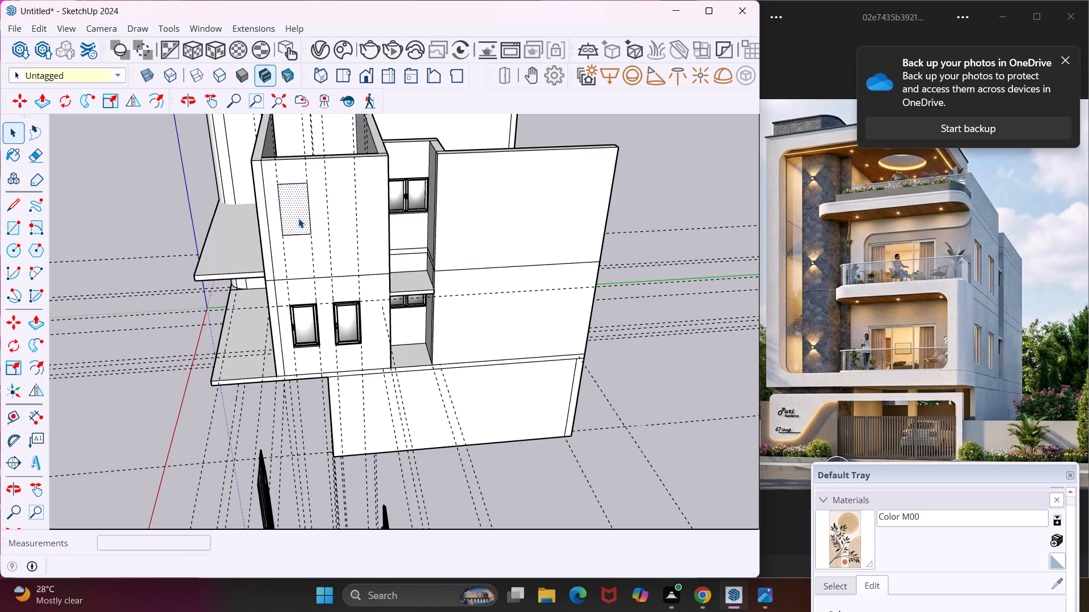
key("m")
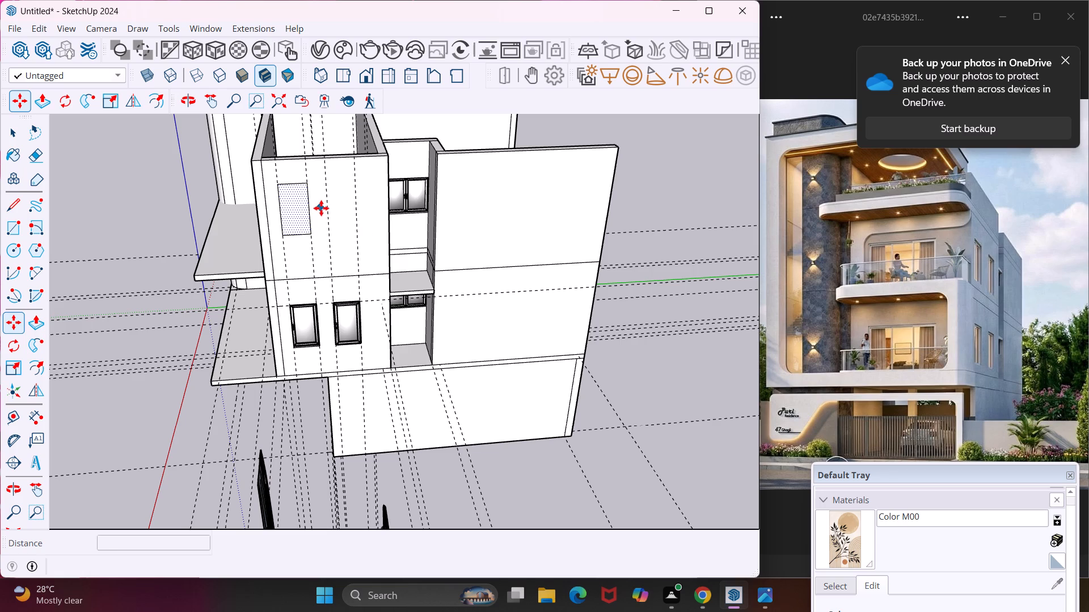
left_click(321, 208)
left_click(321, 217)
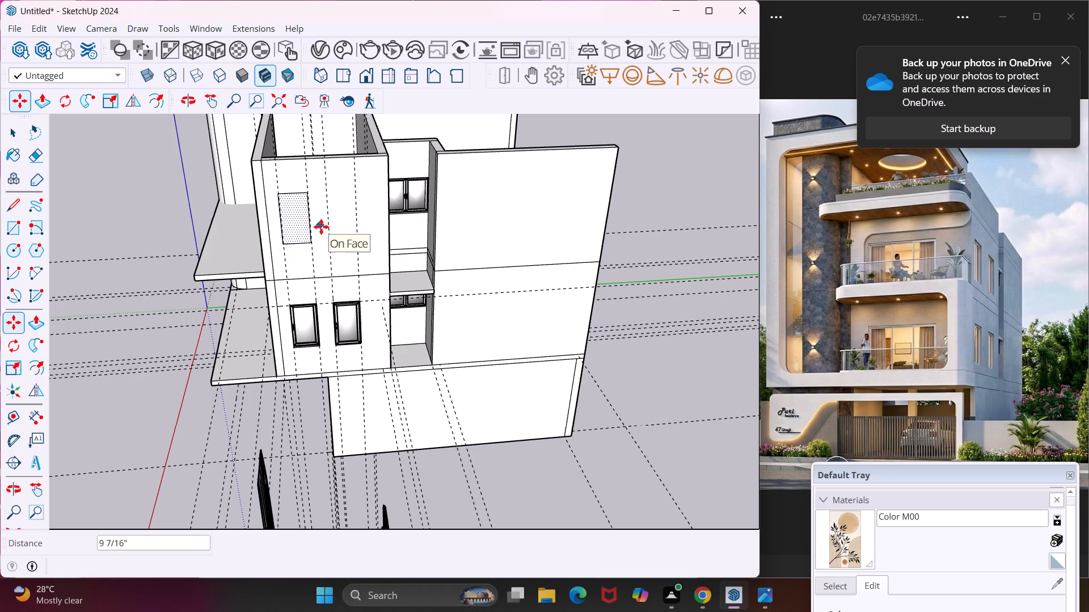
Copy the window rectangle about 3' 11" sideways on the upper storey's wall, between the second window's guides.
left_click(321, 227)
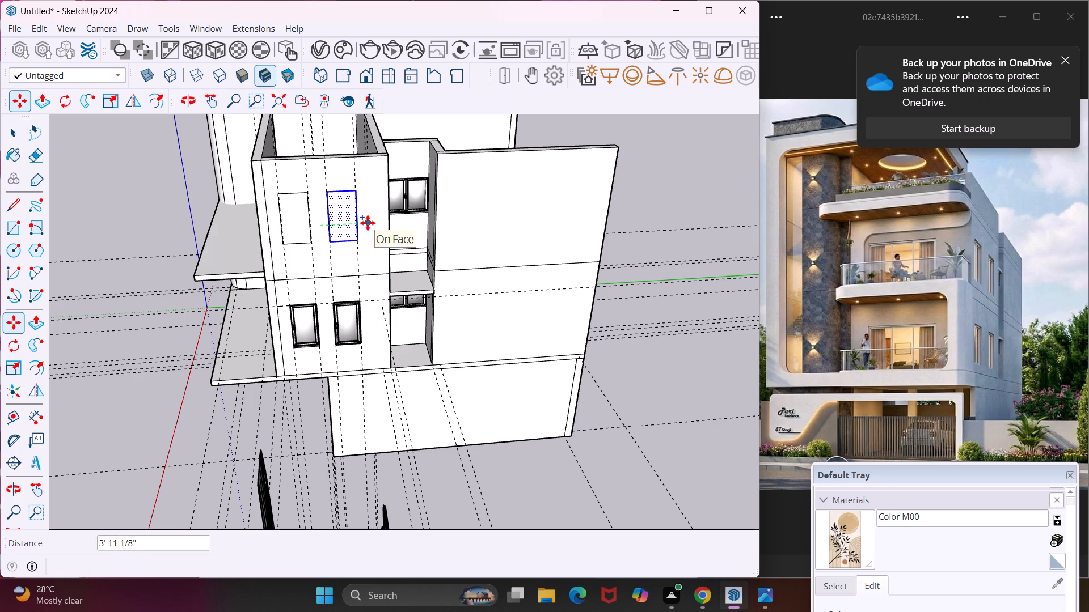
left_click(368, 223)
key("Escape")
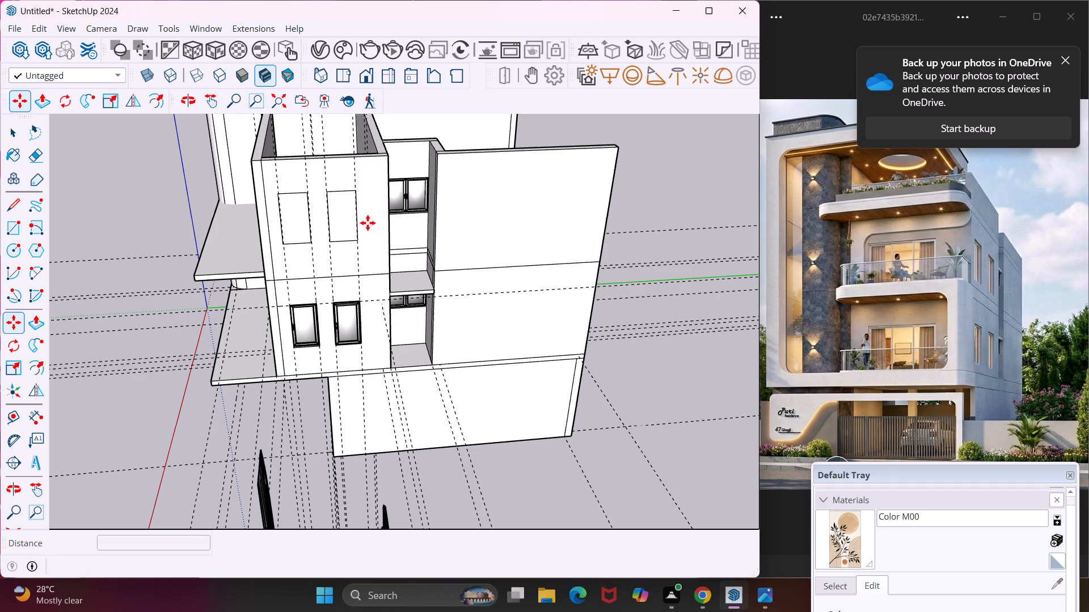
Push both window rectangles 9" through the upper storey's wall to cut two window openings.
key("space")
left_click(345, 225)
middle_click_drag(343, 226, 371, 275)
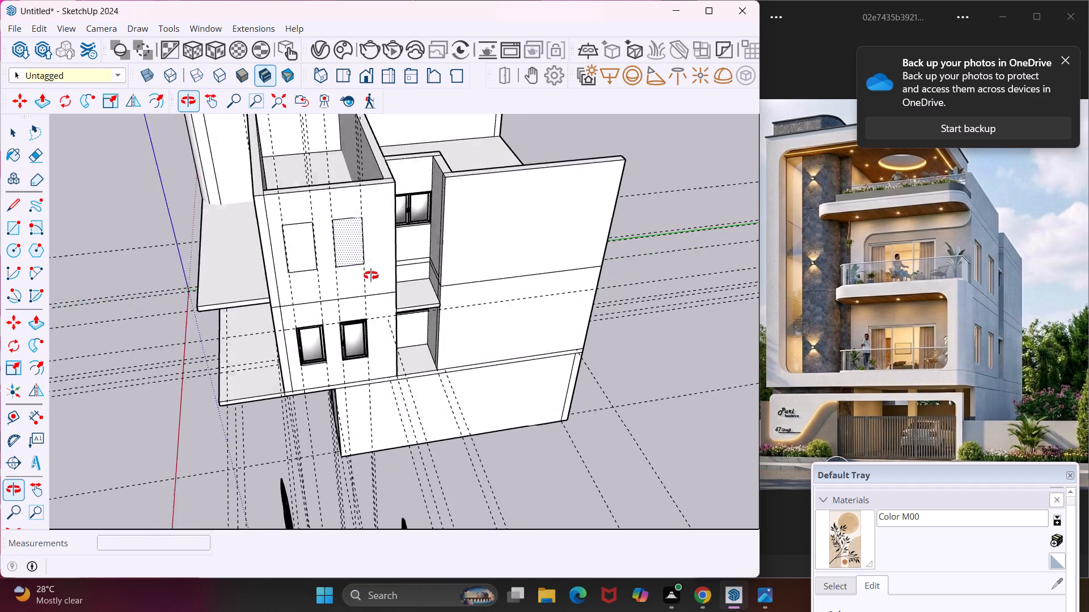
middle_click_drag(371, 275, 385, 304)
key("p")
left_click(356, 280)
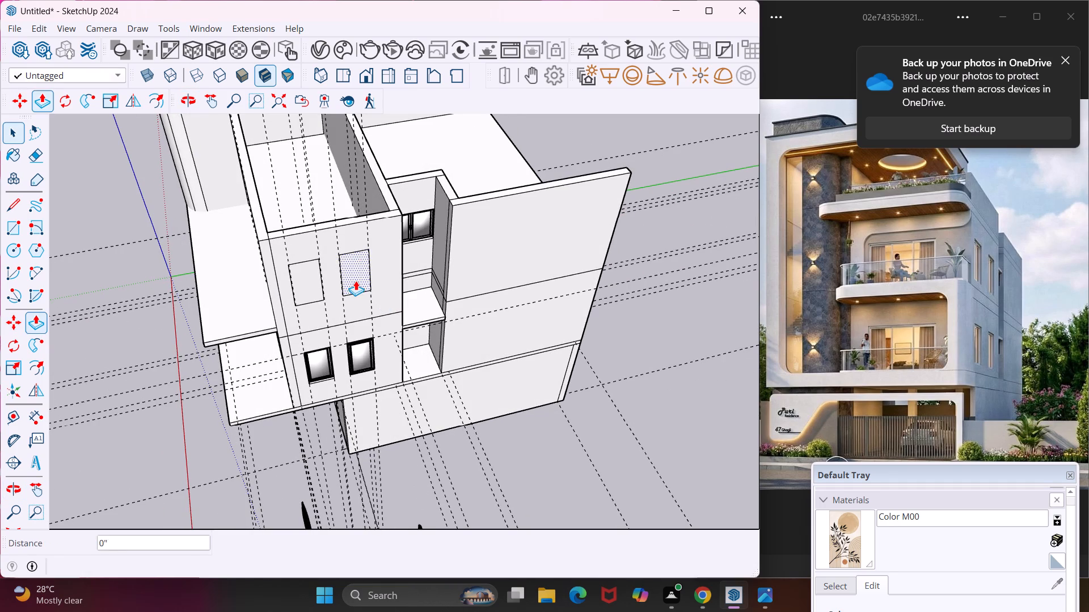
middle_click_drag(345, 227, 386, 311)
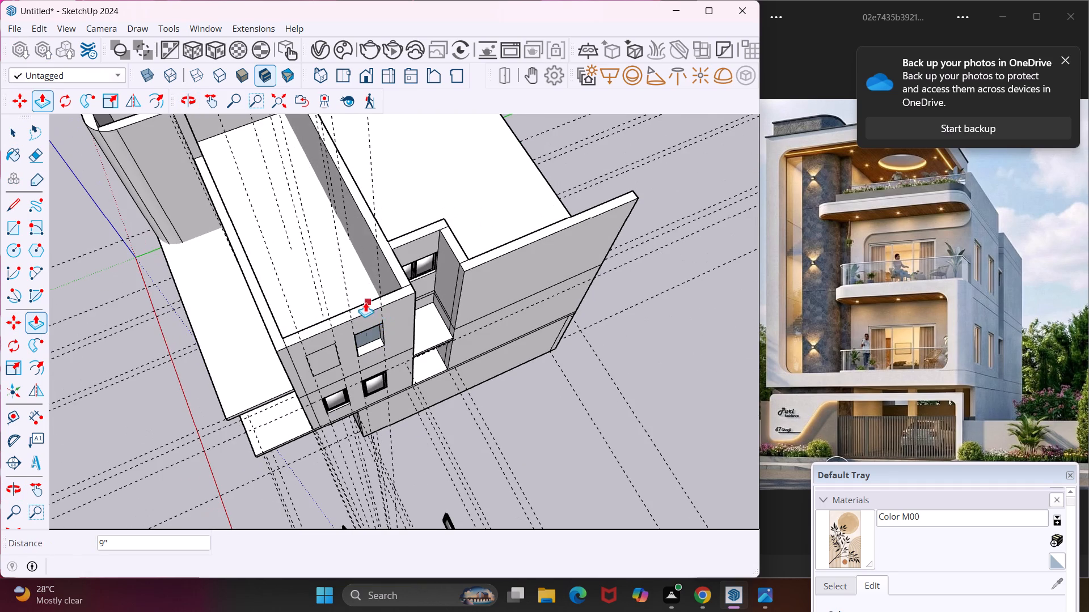
left_click(362, 301)
left_click(322, 354)
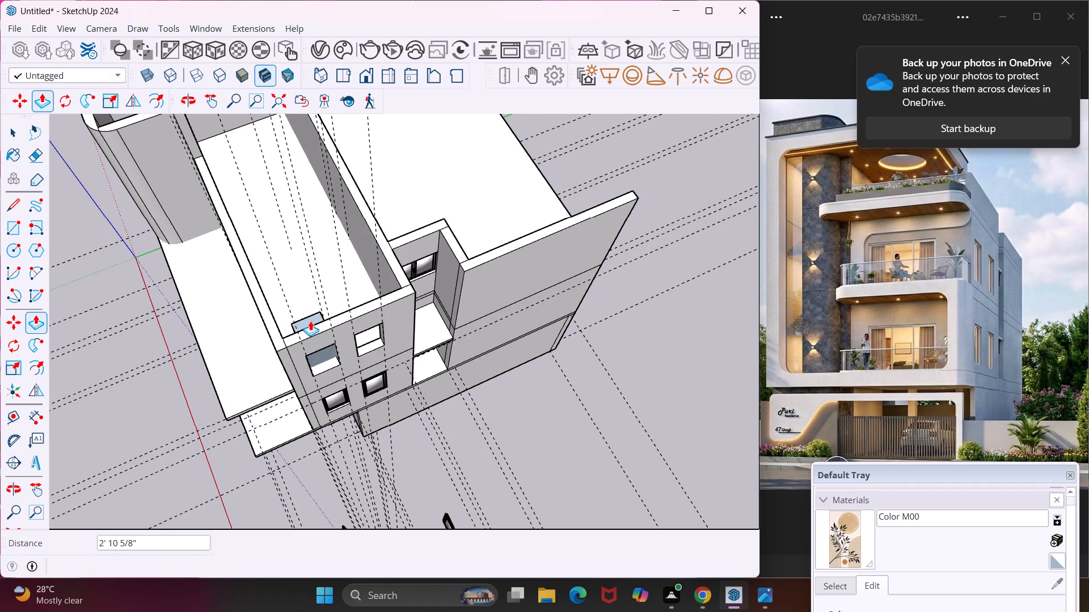
left_click(316, 325)
middle_click_drag(327, 354, 293, 286)
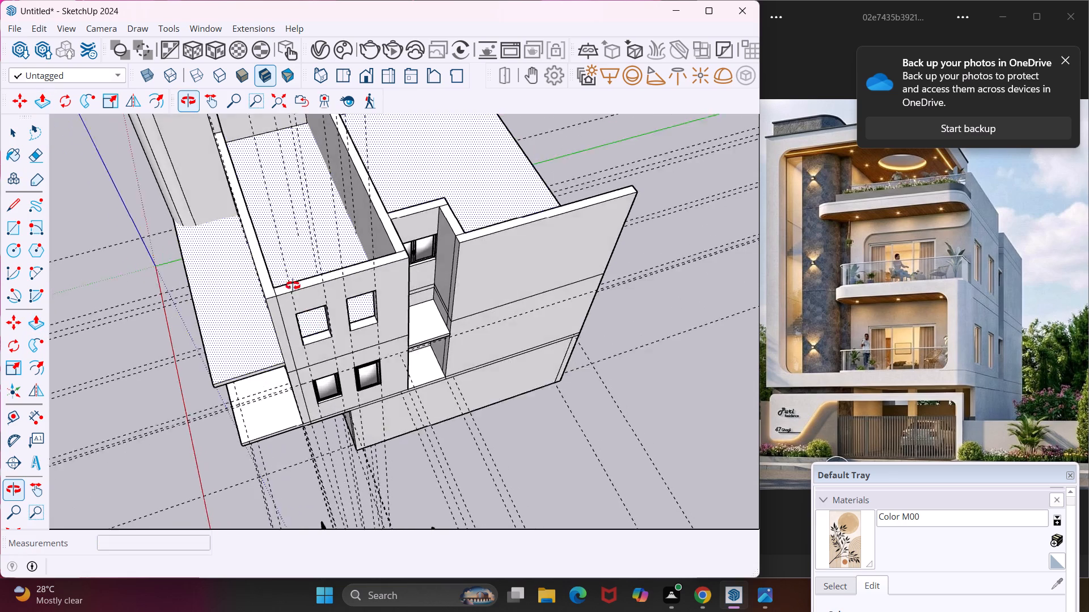
middle_click_drag(293, 286, 272, 213)
key("Escape")
Copy the lower storey's two tall windows about 10' 3" straight up into the upper storey's openings.
key("space")
left_click(315, 368)
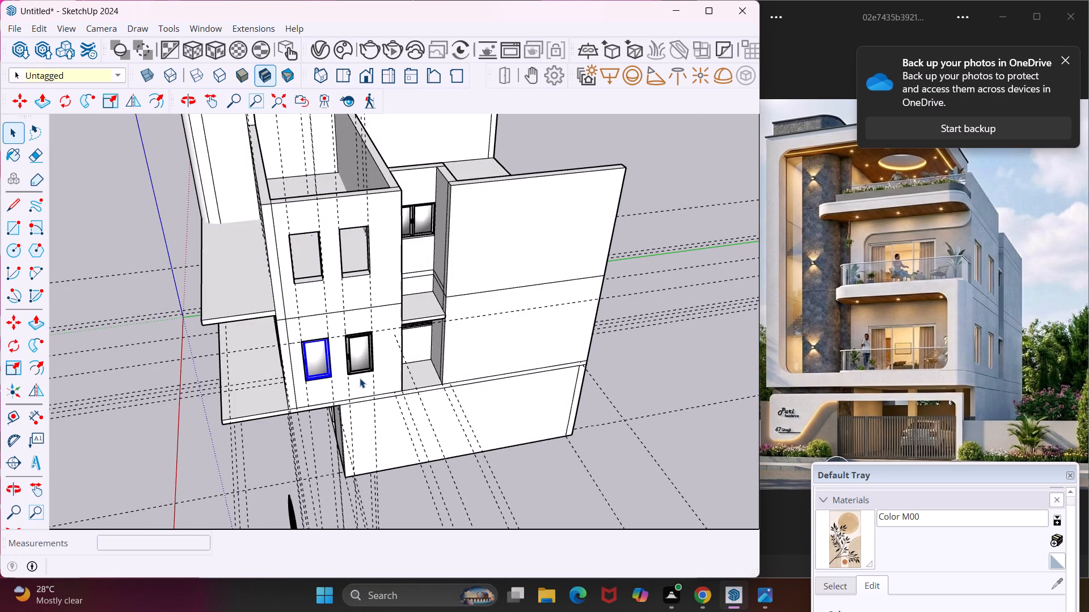
left_click(353, 354)
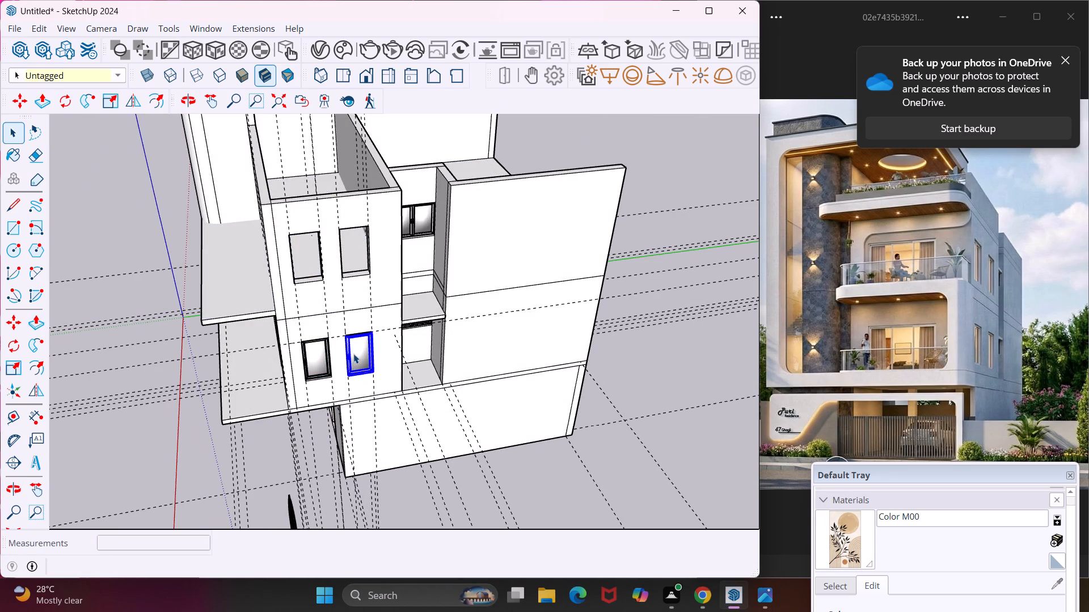
left_click(322, 367, "ctrl")
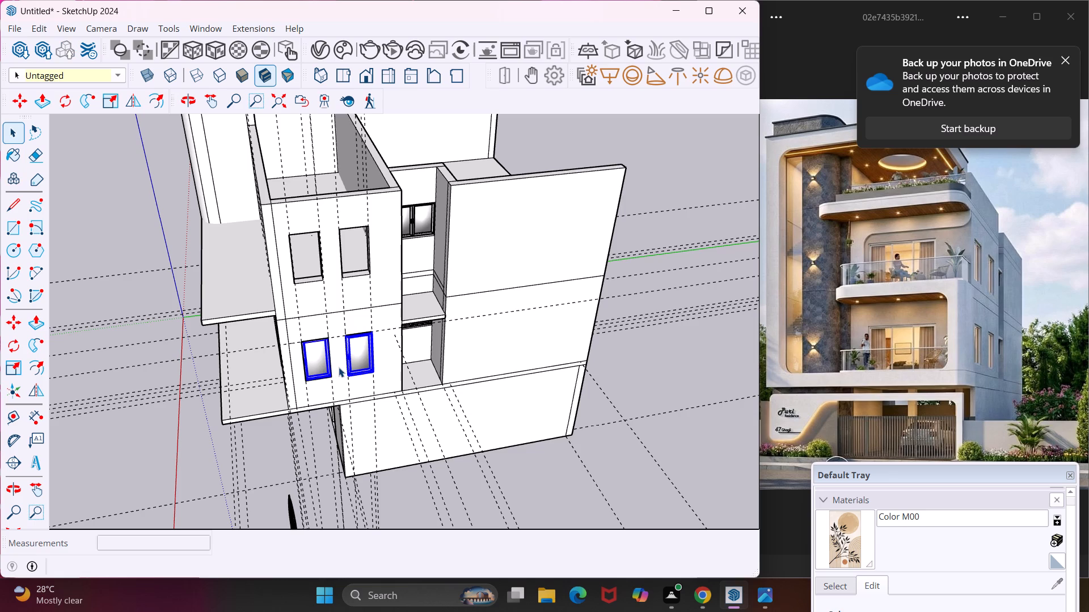
key("m")
left_click(339, 367)
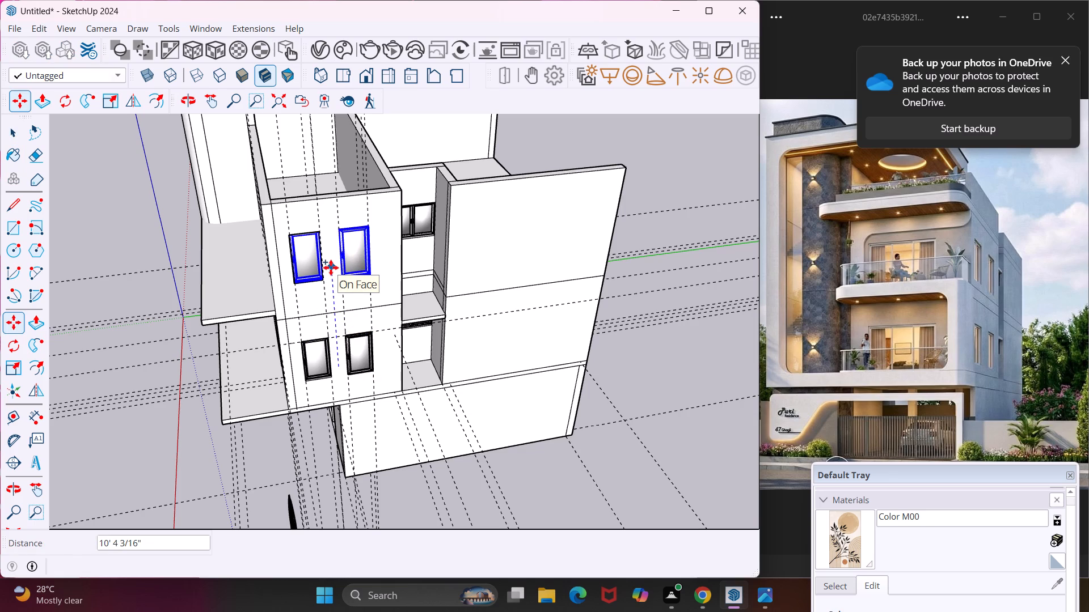
scroll(331, 267, "up", 7)
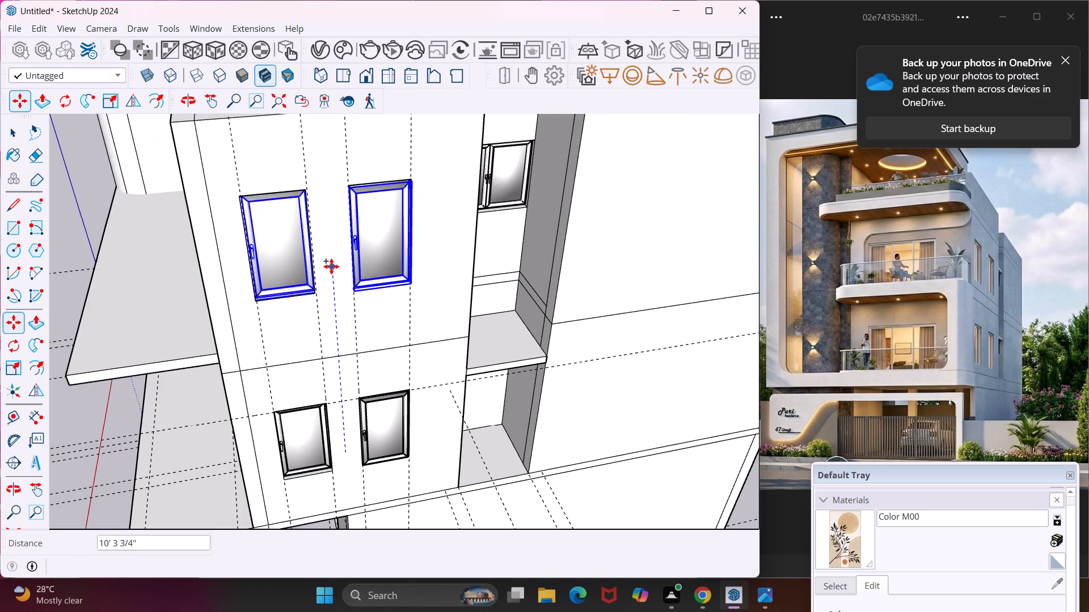
left_click(335, 269)
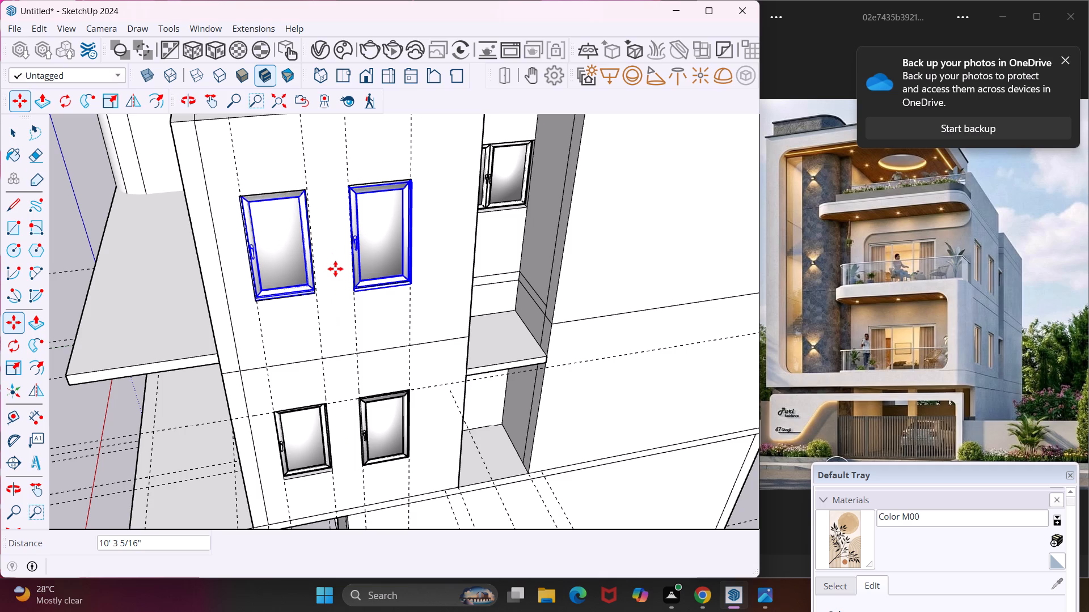
Examine how the copied windows' lower corners and frames sit in the upper storey's openings.
scroll(312, 292, "up", 12)
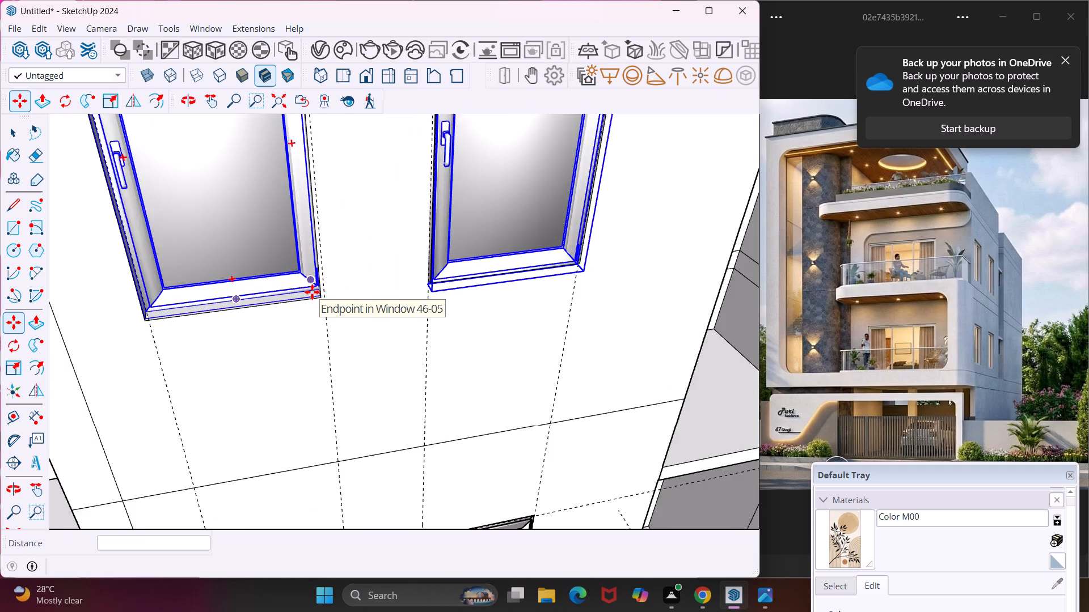
scroll(312, 292, "up", 9)
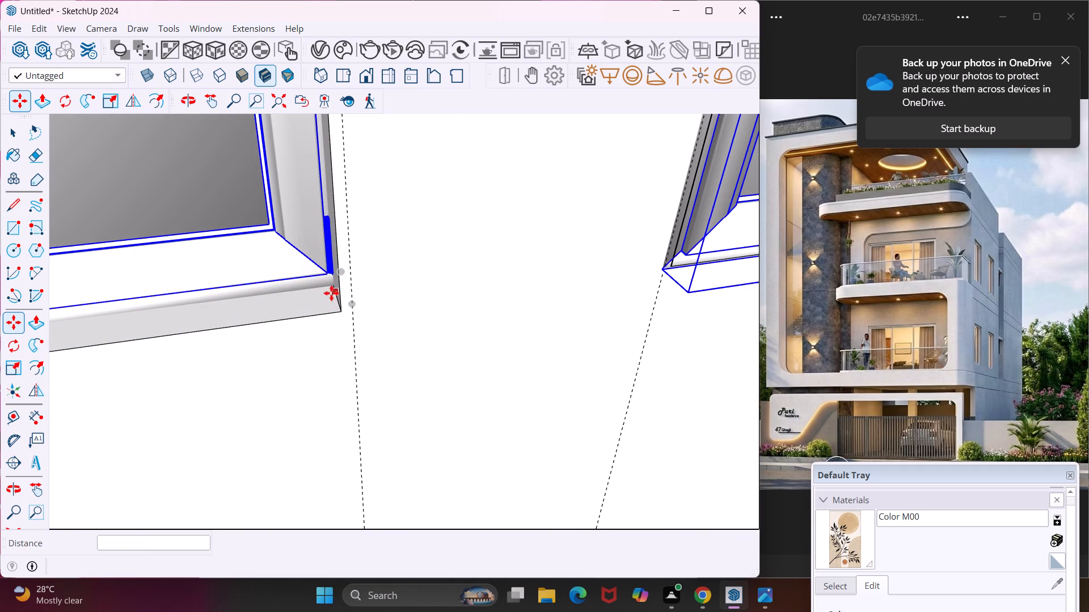
middle_click_drag(334, 291, 424, 243)
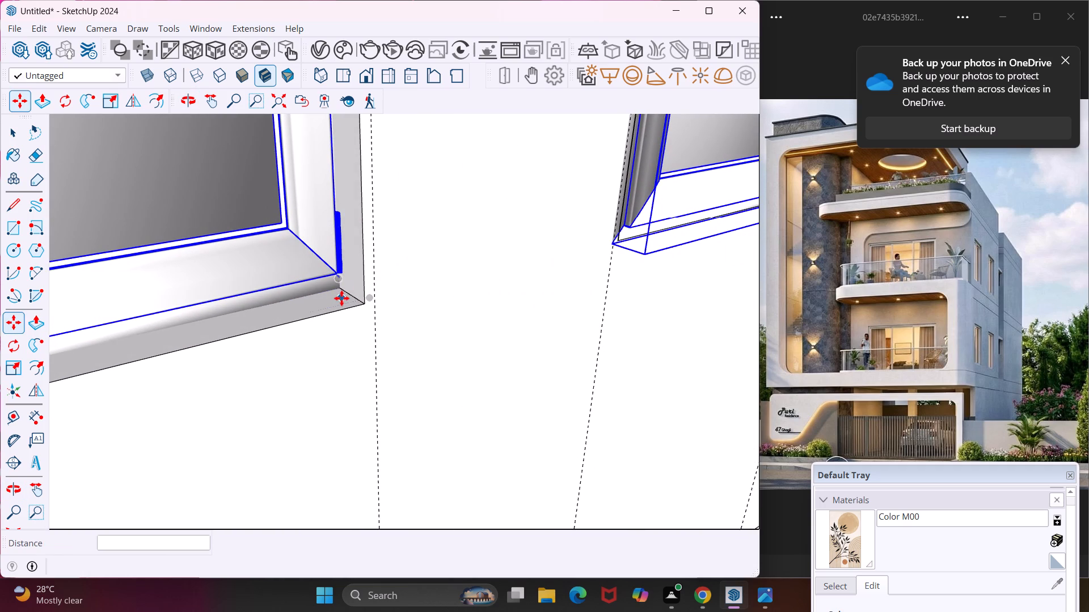
scroll(337, 299, "down", 15)
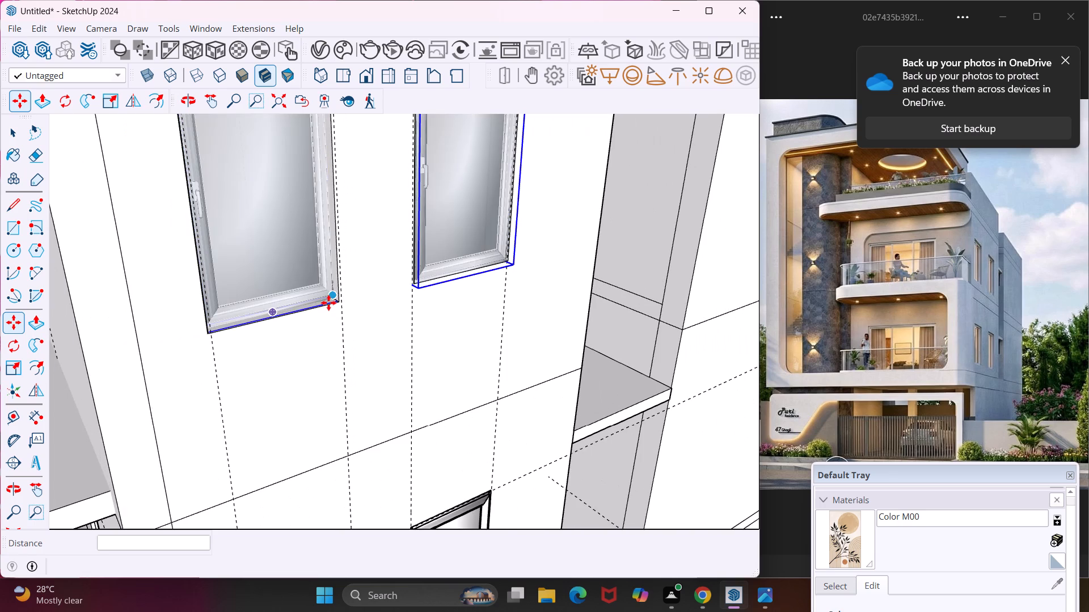
key("Escape")
key("space")
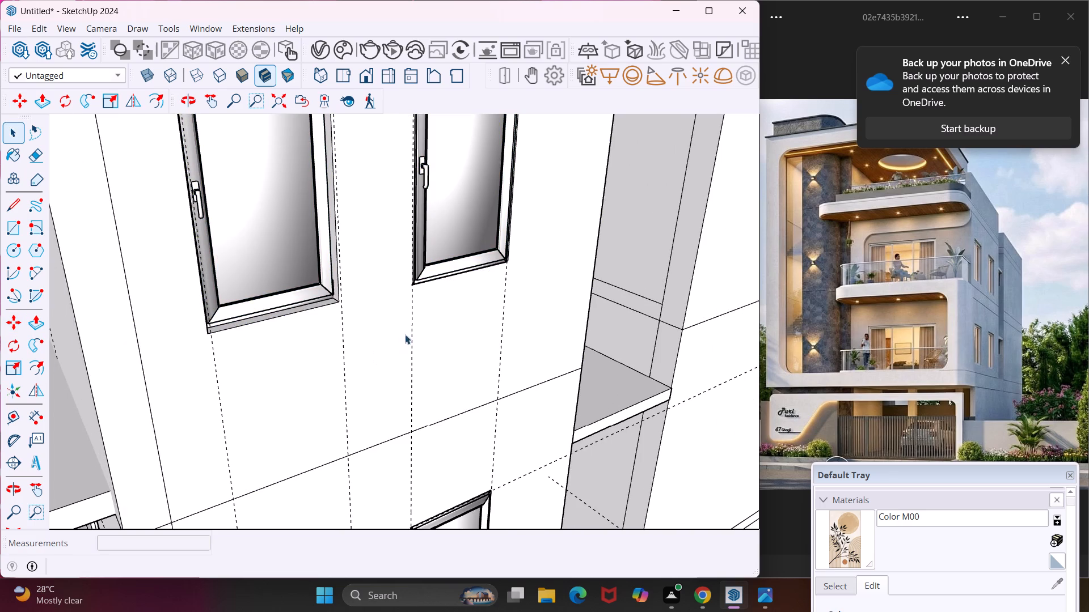
middle_click_drag(405, 334, 331, 353)
scroll(331, 352, "down", 4)
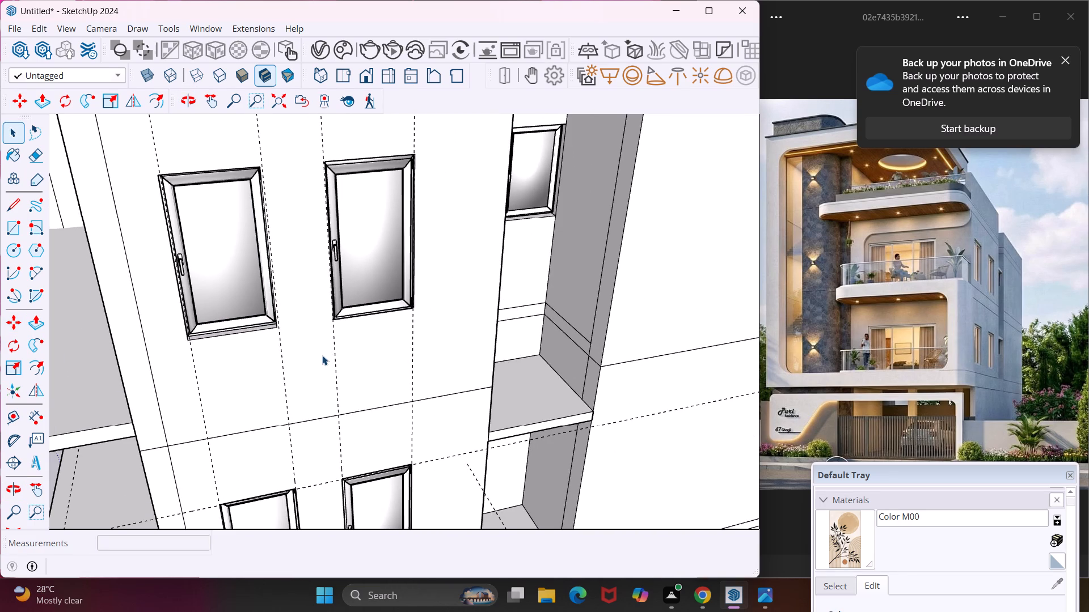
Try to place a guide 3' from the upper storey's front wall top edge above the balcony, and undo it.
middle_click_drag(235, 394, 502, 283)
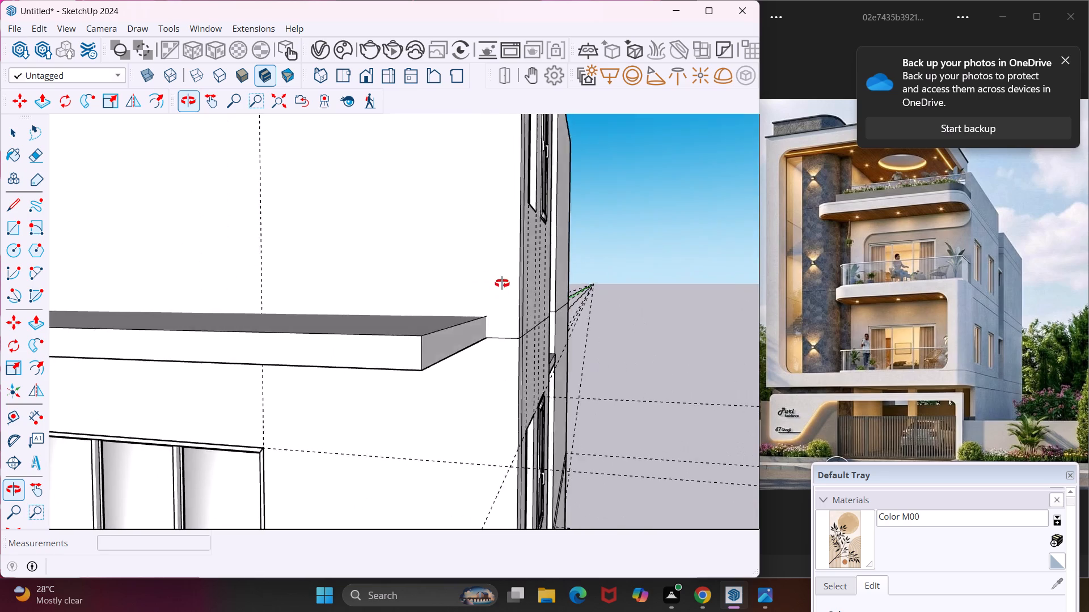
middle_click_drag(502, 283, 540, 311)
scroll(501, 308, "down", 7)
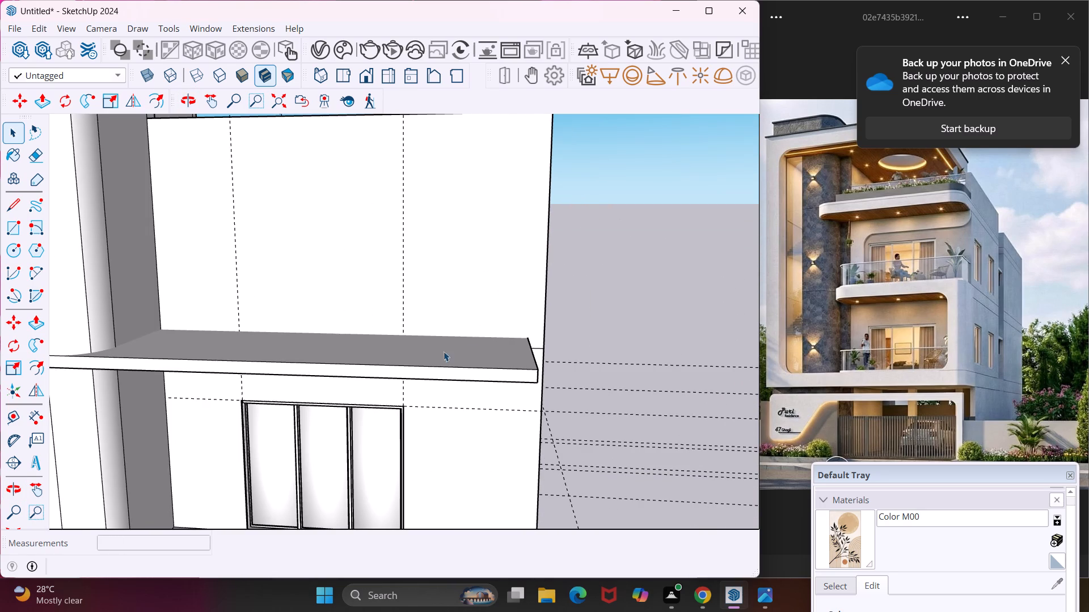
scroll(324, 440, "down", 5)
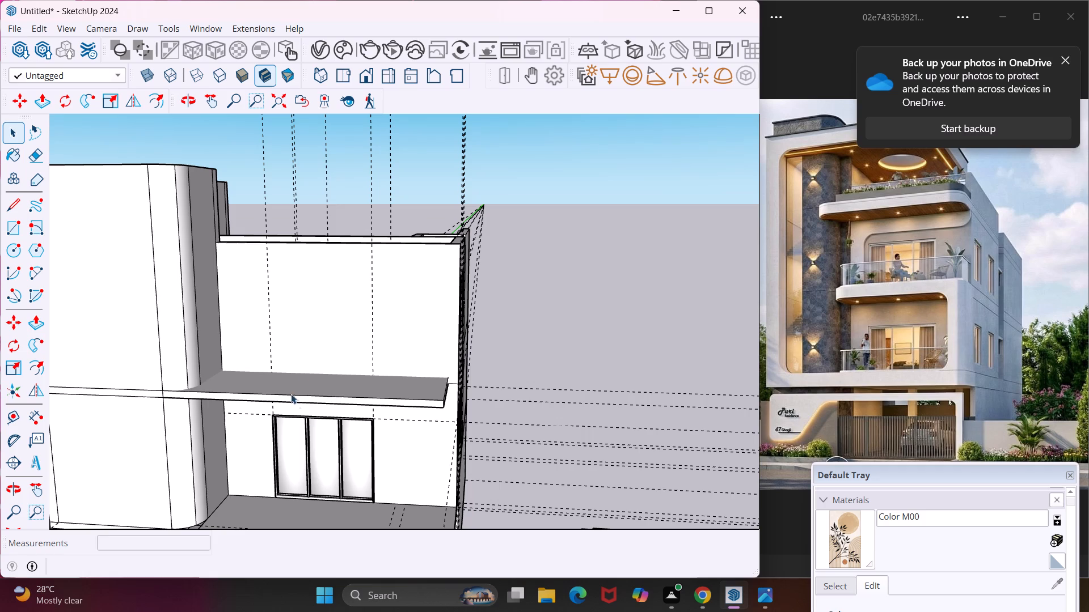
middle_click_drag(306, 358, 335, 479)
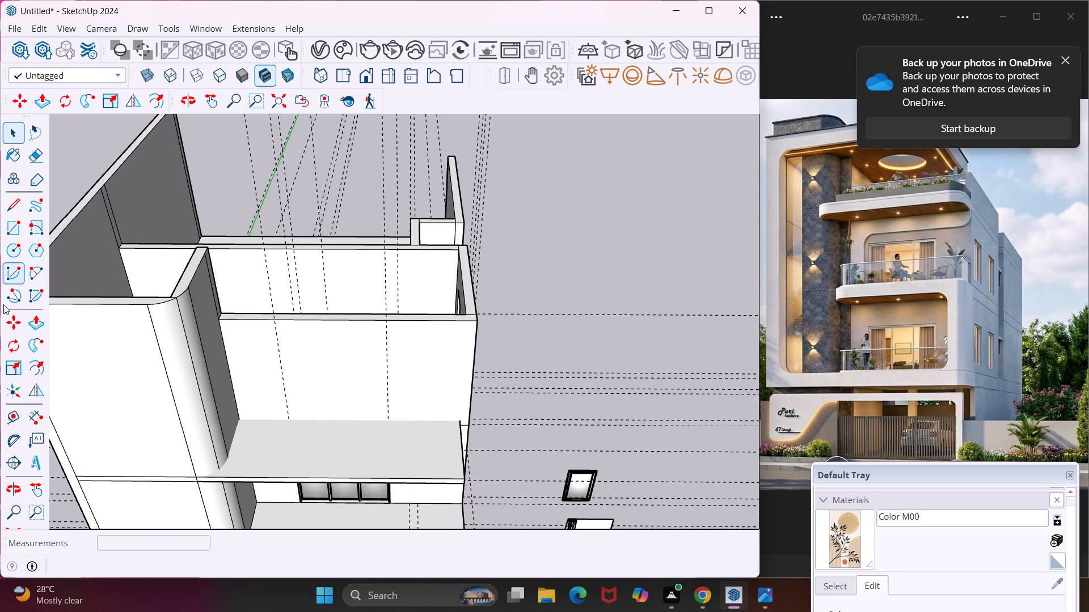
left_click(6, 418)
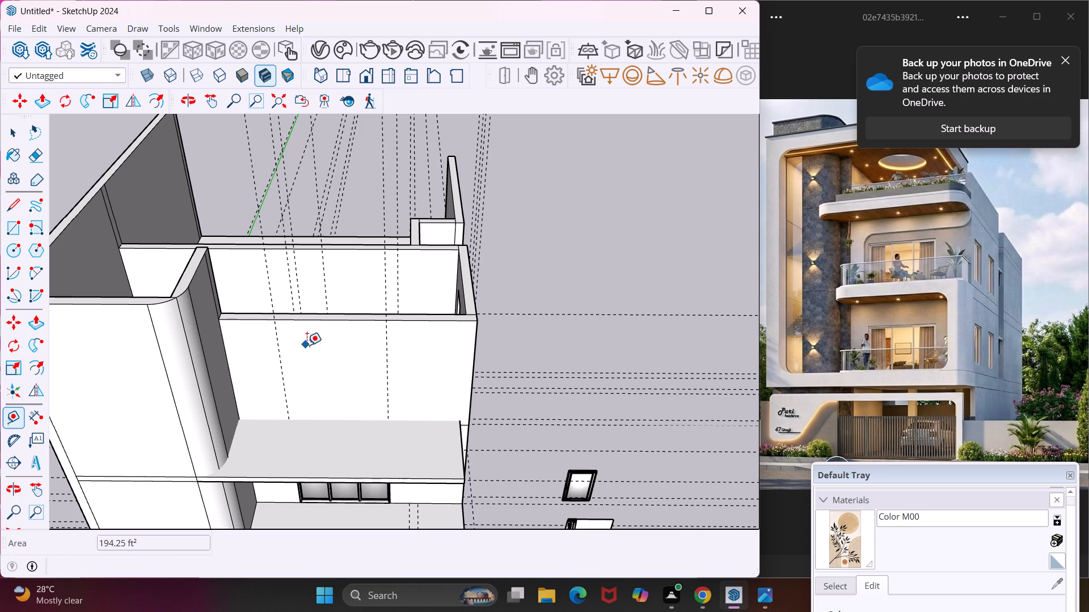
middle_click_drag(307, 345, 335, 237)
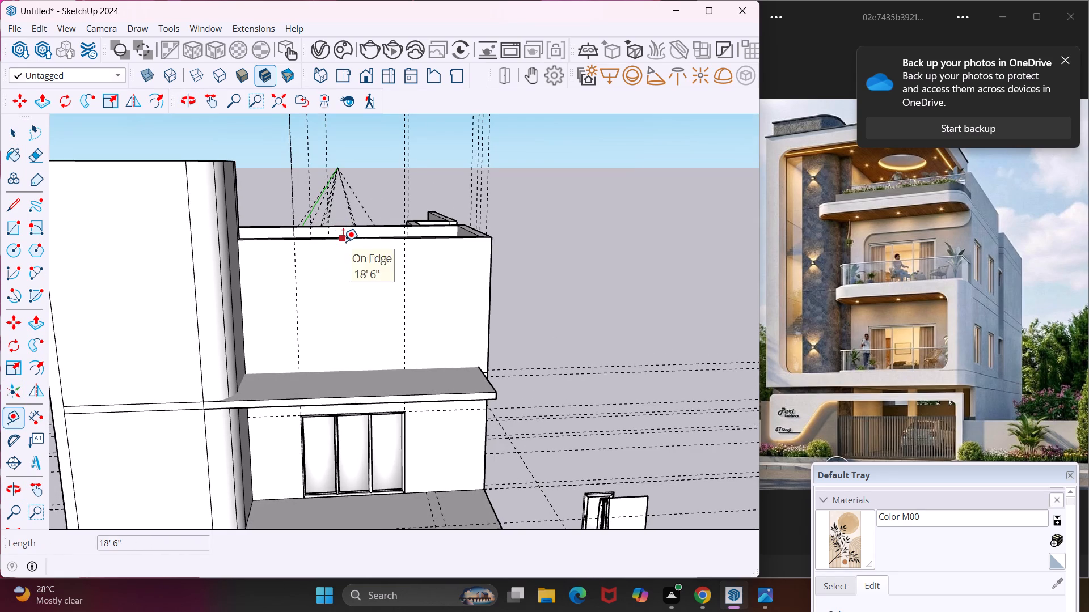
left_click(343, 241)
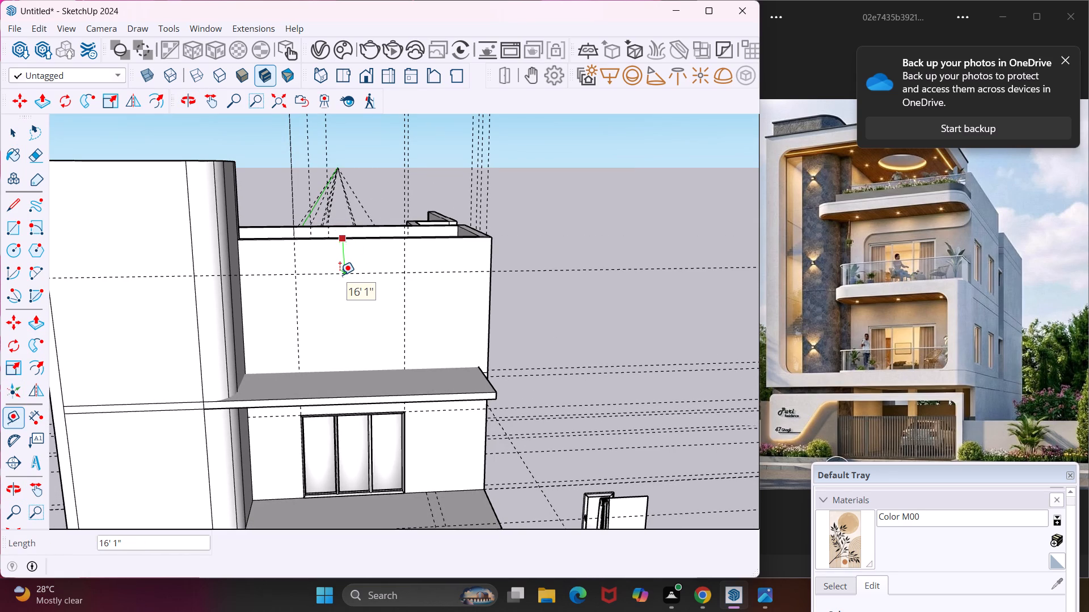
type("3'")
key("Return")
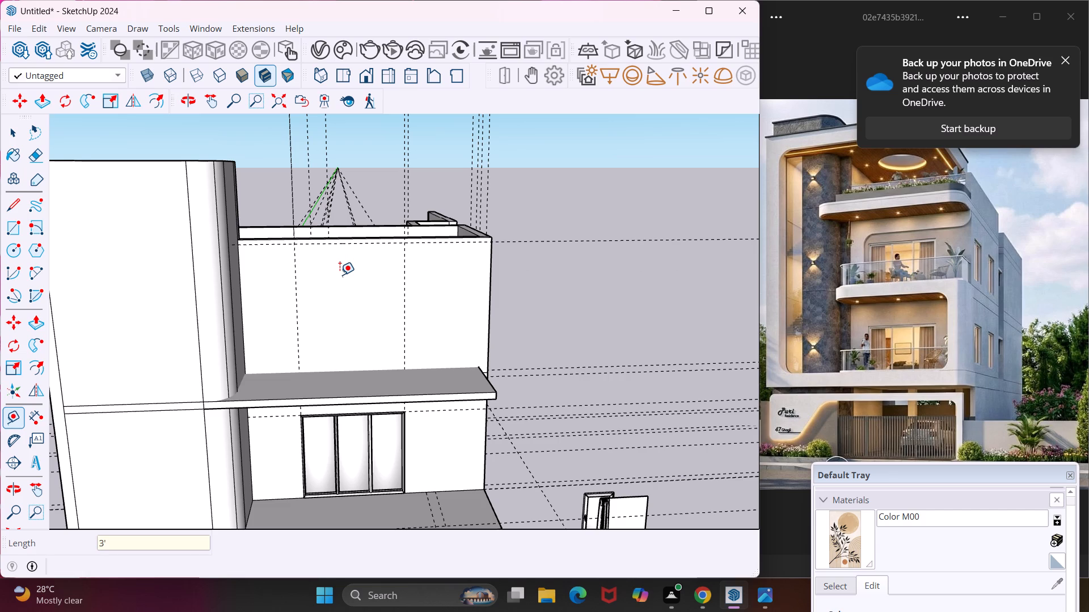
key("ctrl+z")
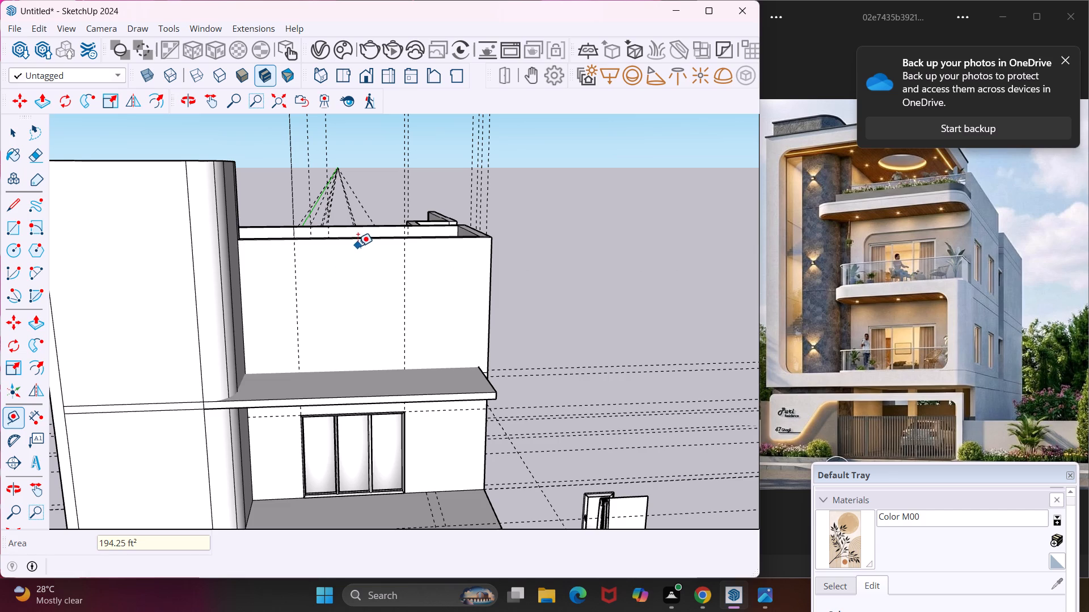
Place a horizontal guide 3' below the top edge of the upper storey's front wall.
left_click(359, 241)
type("3'")
key("Return")
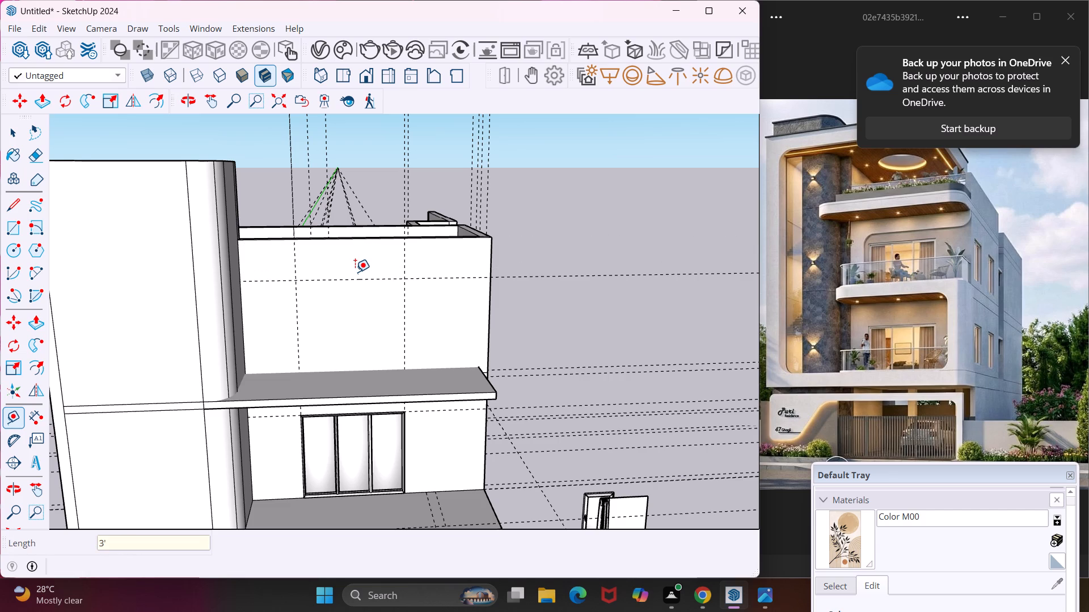
Draw an 8' by 7' door rectangle on the upper storey's front wall, from the guide intersection down to the balcony slab.
middle_click_drag(355, 272, 359, 226)
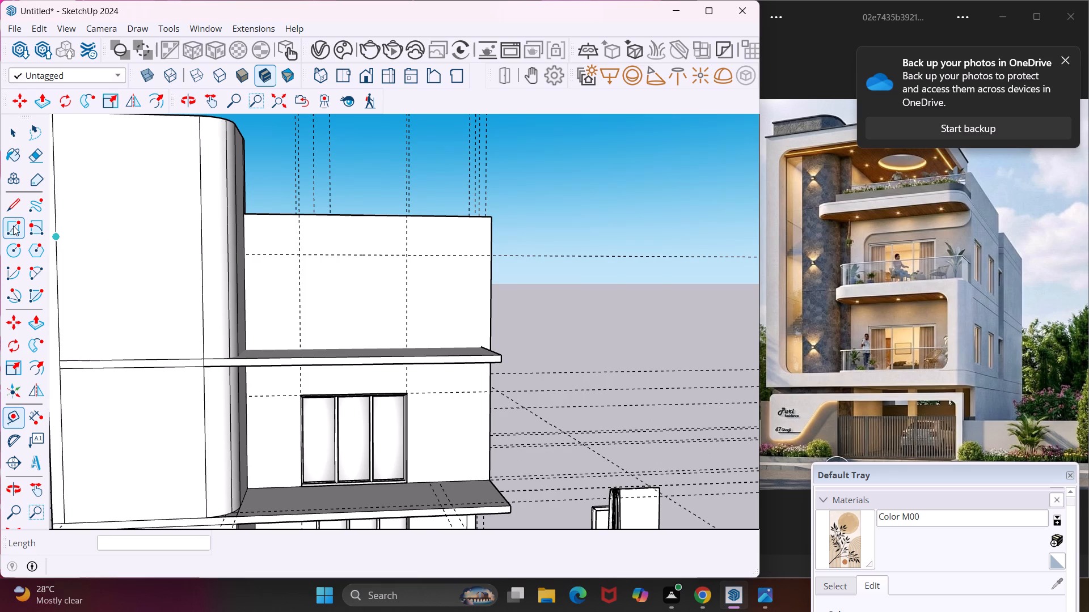
left_click(13, 226)
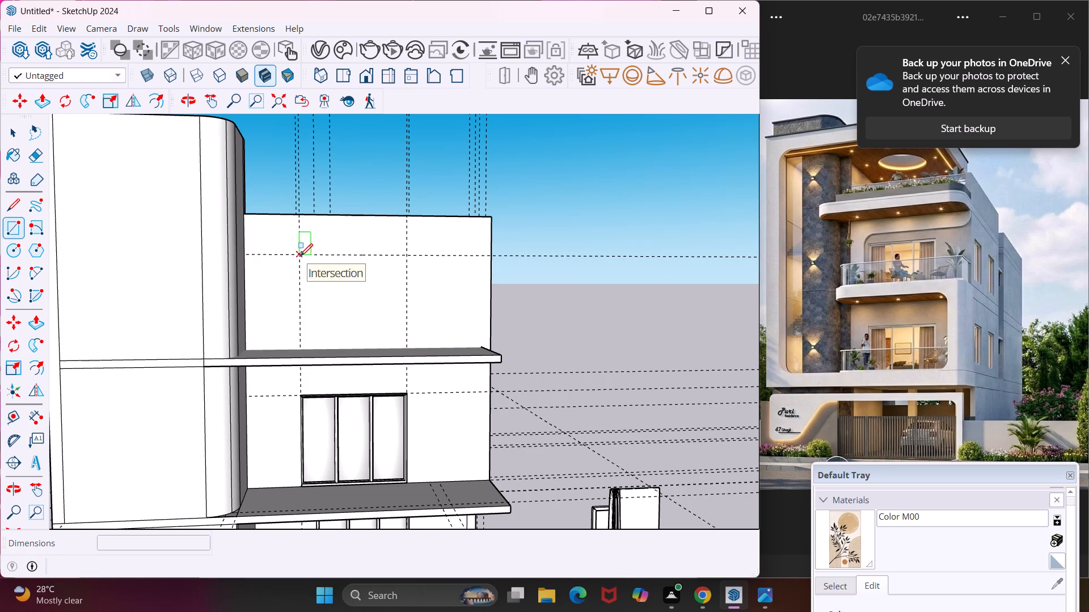
left_click(300, 256)
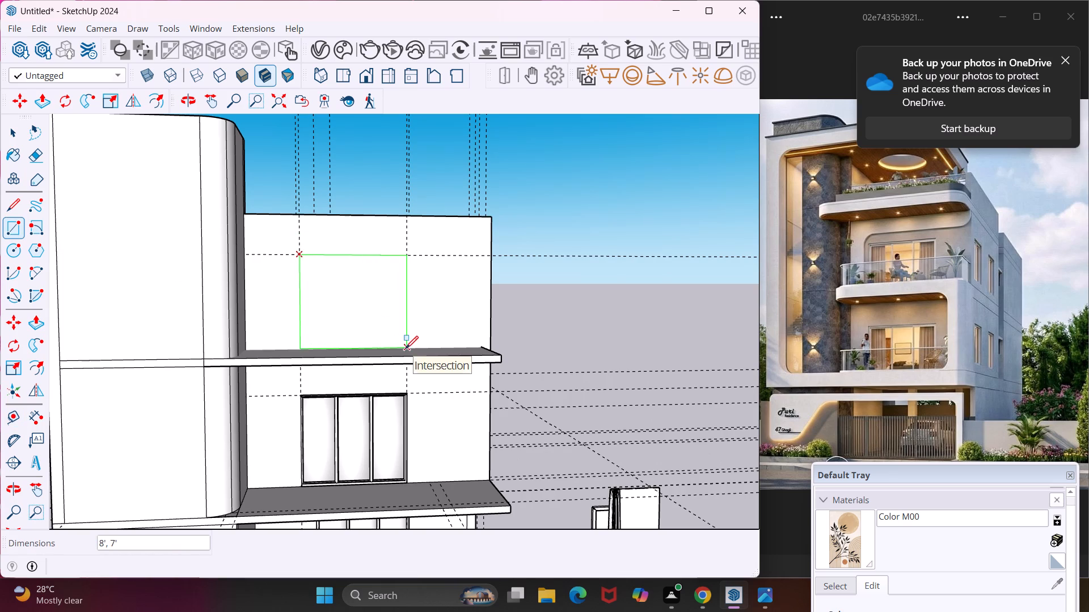
left_click(406, 348)
middle_click_drag(402, 348, 403, 536)
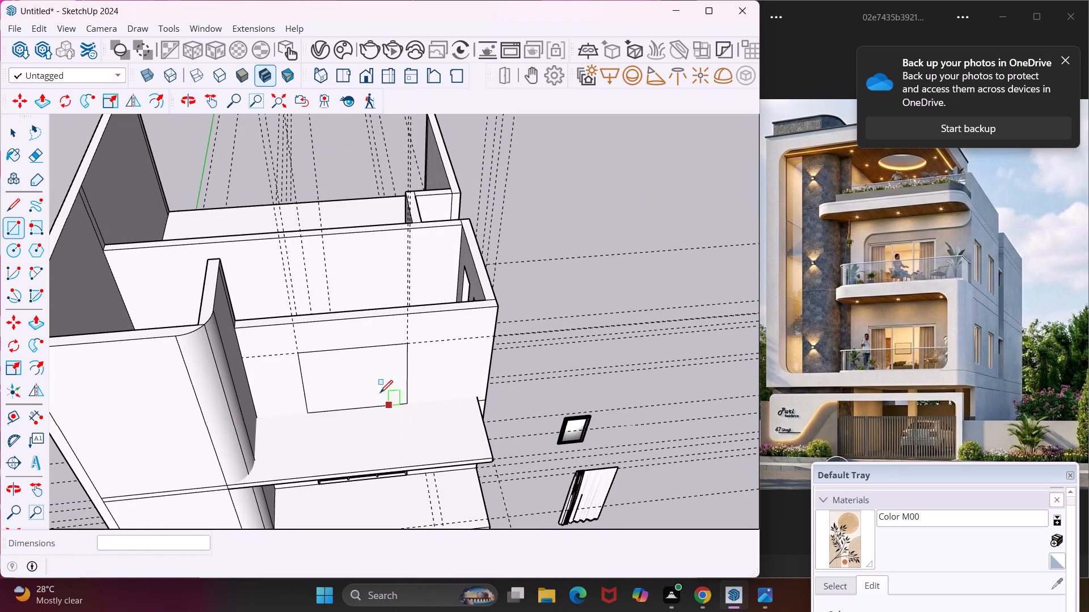
key("Escape")
Push the door rectangle 9" through the upper storey's front wall to cut the balcony door opening.
key("space")
left_click(372, 384)
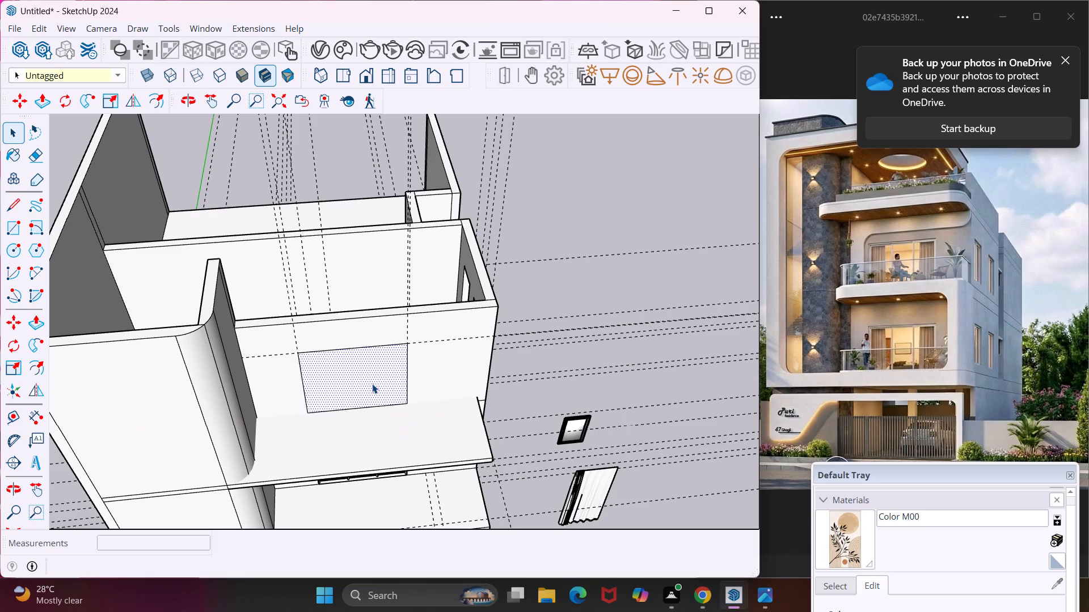
key("p")
left_click(372, 384)
middle_click_drag(366, 308, 366, 311)
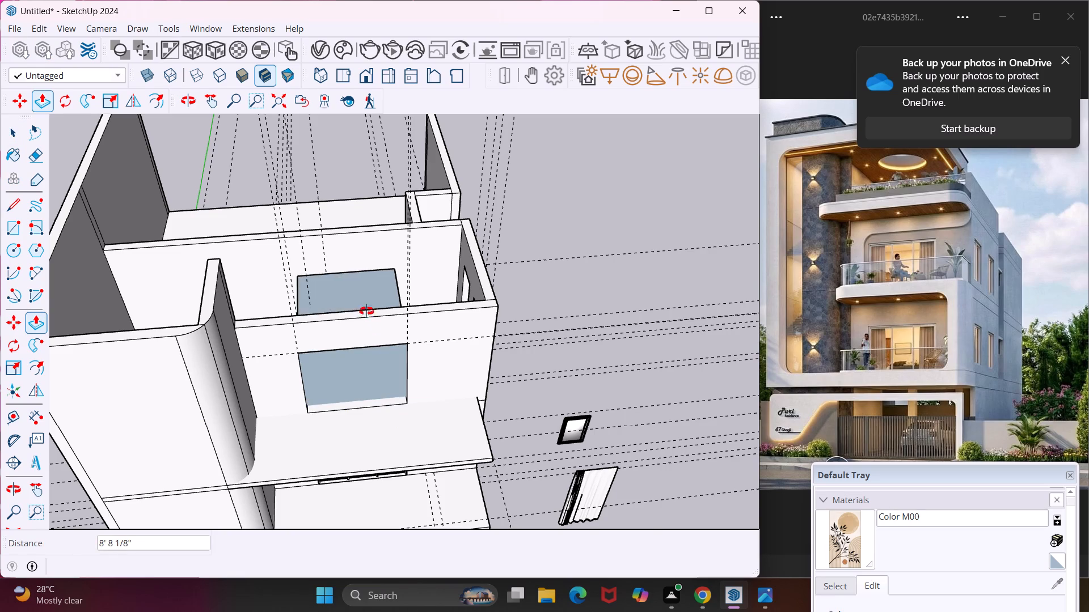
middle_click_drag(366, 311, 418, 398)
left_click(394, 384)
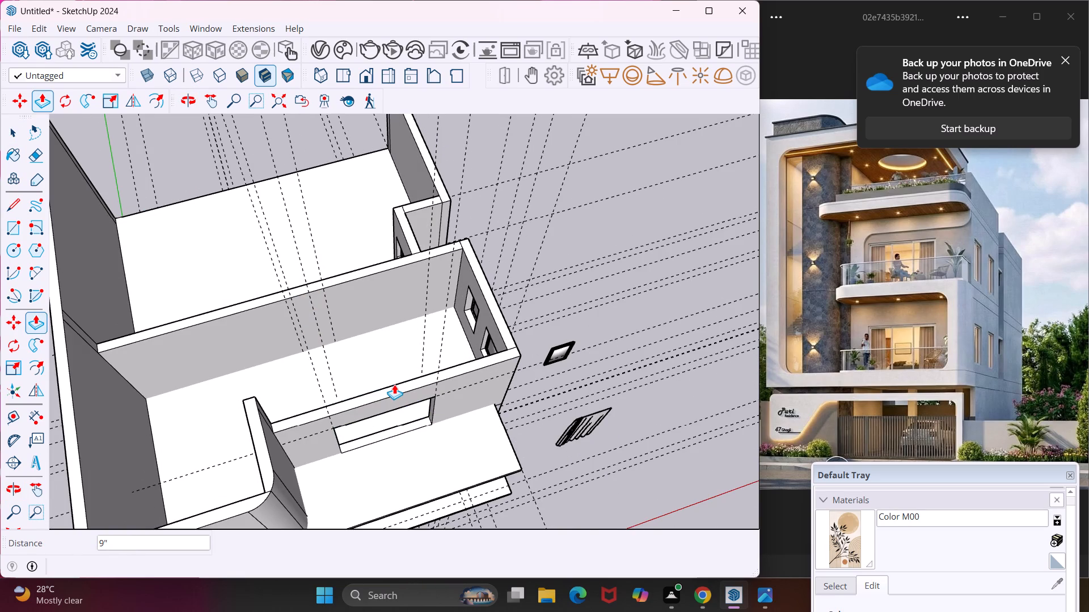
key("Escape")
key("space")
Place a horizontal guide 3' below the top edge of the upper storey's inner partition wall, behind the front room.
middle_click_drag(364, 379, 341, 328)
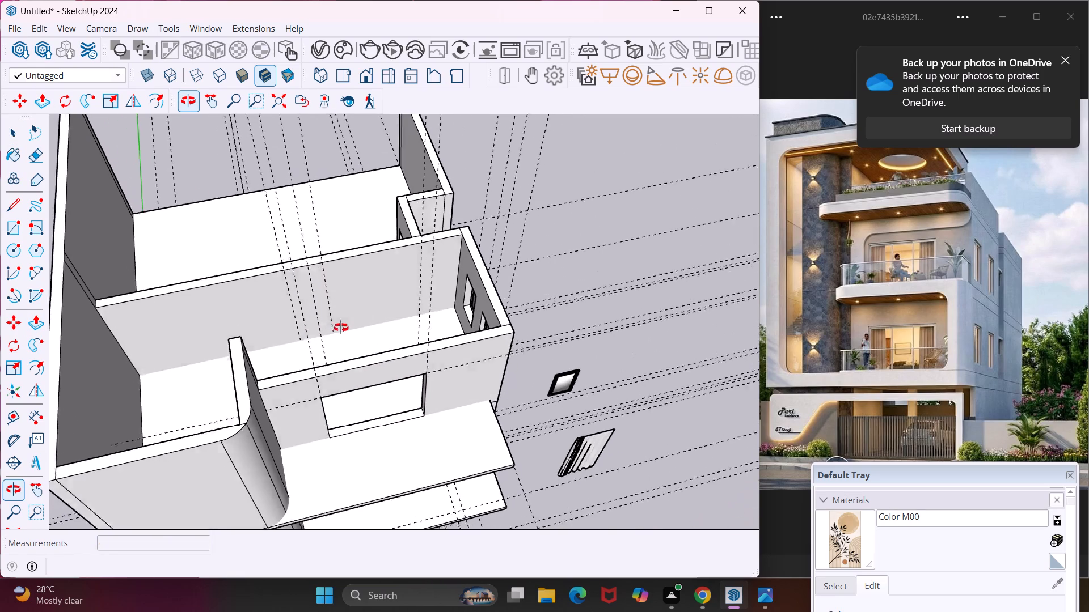
middle_click_drag(341, 328, 296, 348)
middle_click_drag(319, 298, 312, 279)
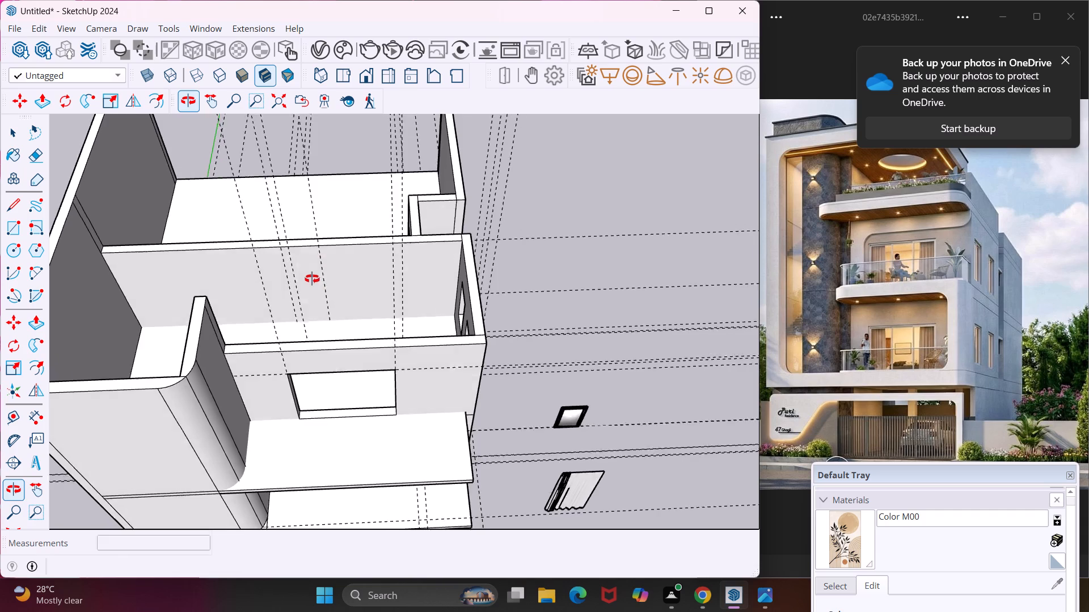
middle_click_drag(312, 279, 316, 252)
left_click(20, 420)
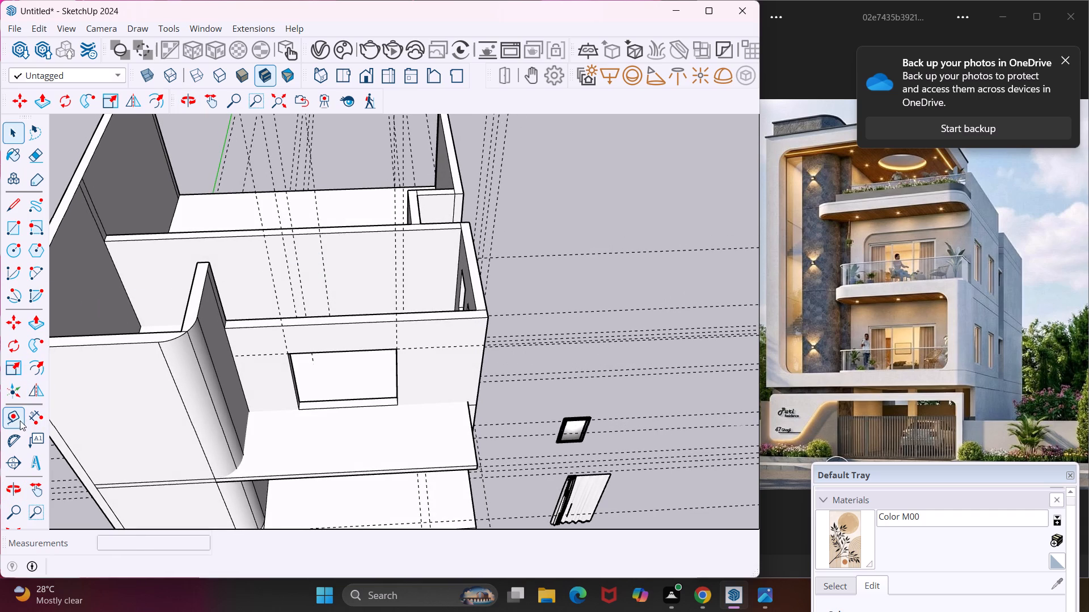
middle_click_drag(307, 246, 314, 205)
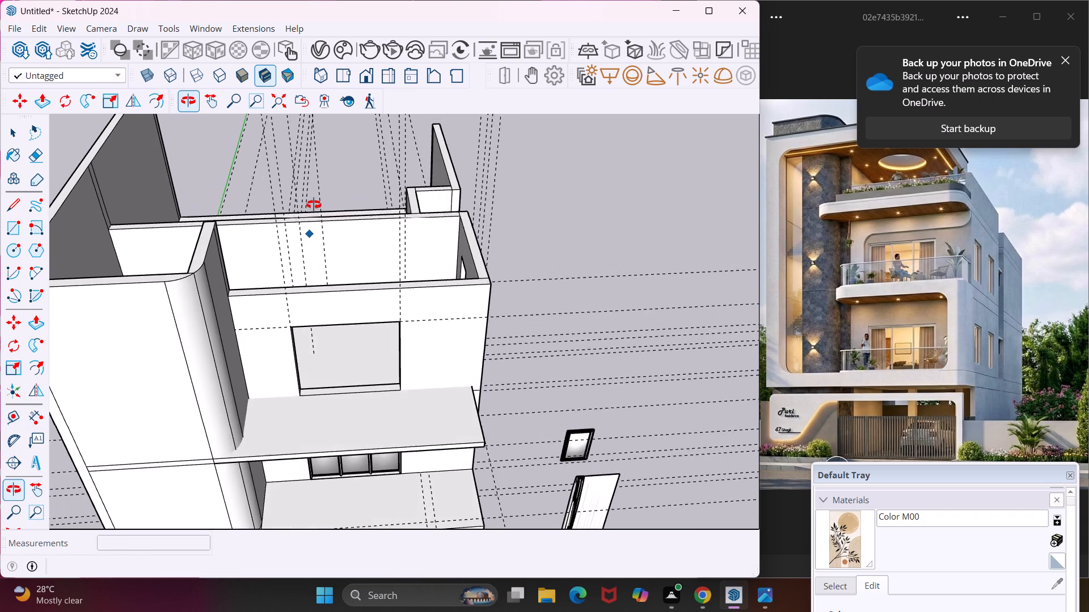
middle_click_drag(314, 205, 390, 212)
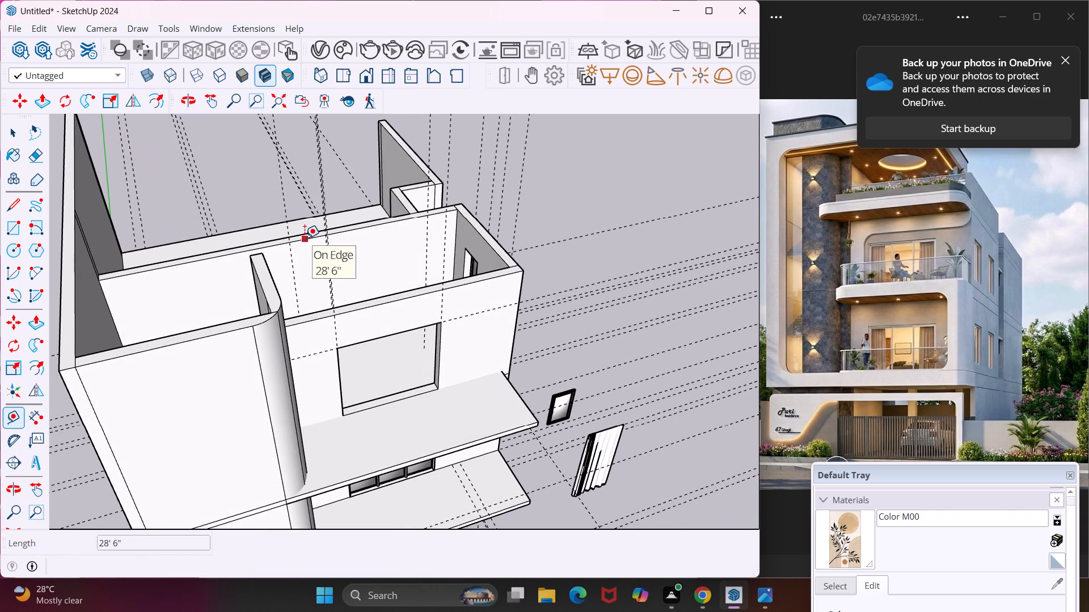
left_click(305, 238)
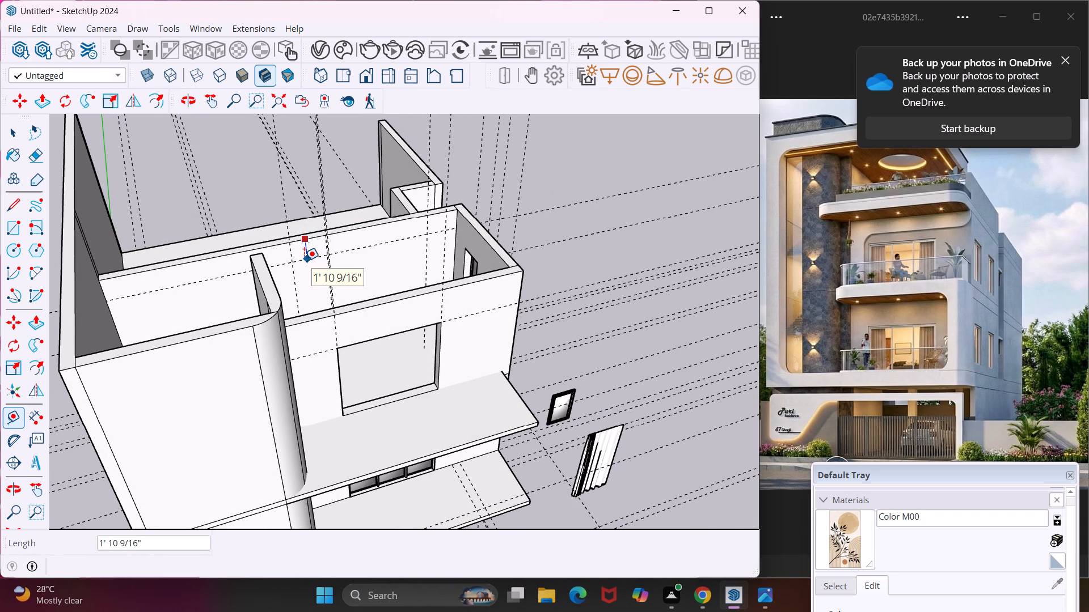
type("3'")
key("Return")
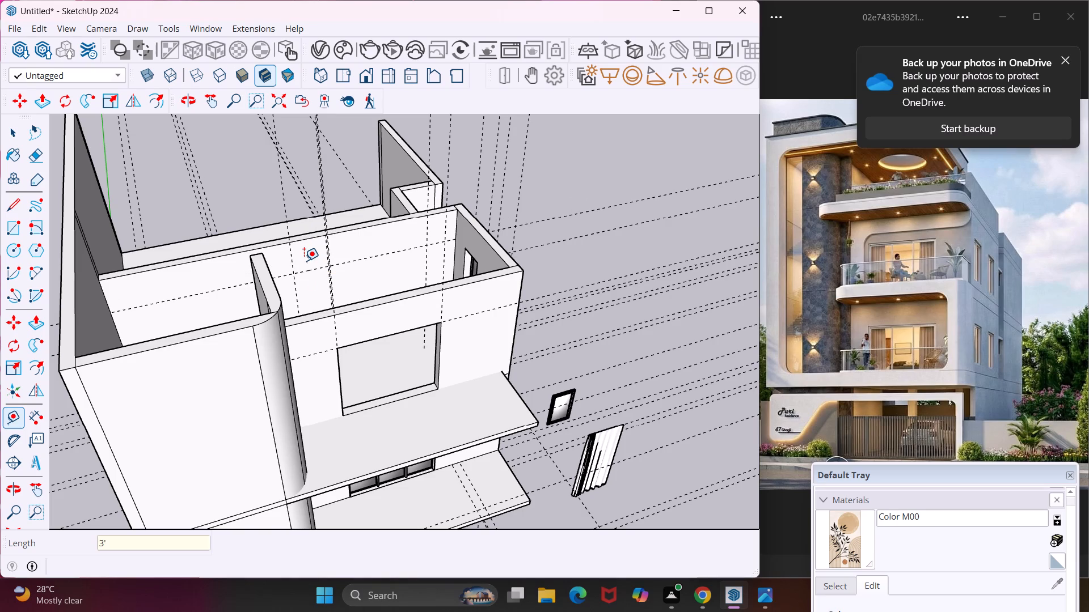
middle_click_drag(304, 261, 213, 311)
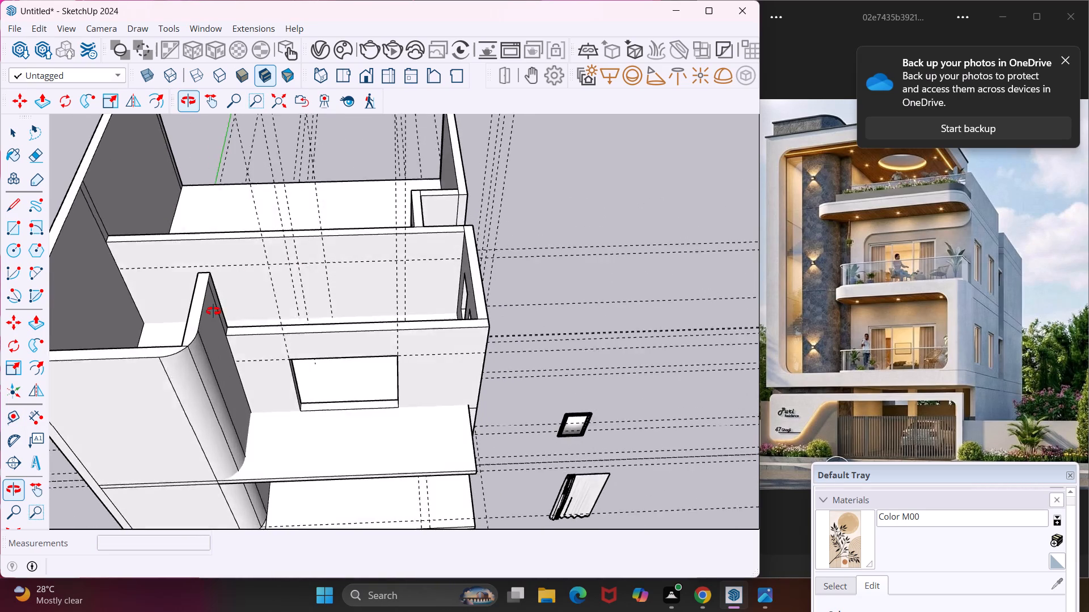
middle_click_drag(213, 311, 205, 322)
key("Escape")
key("space")
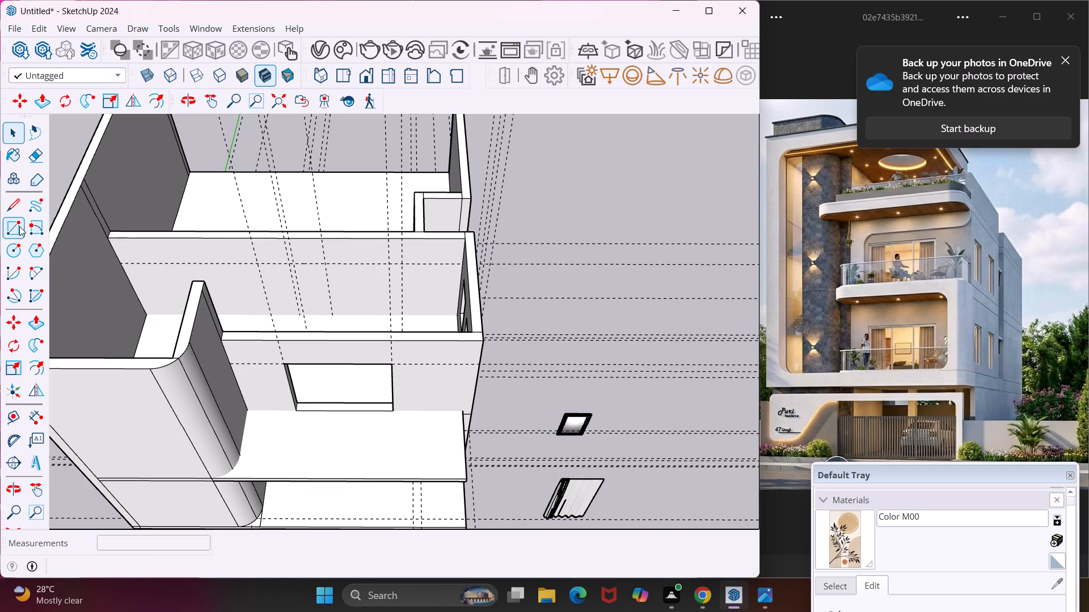
Draw a 7' by 3' door rectangle on the inner partition wall, from the floor up to the new horizontal guide.
left_click(19, 223)
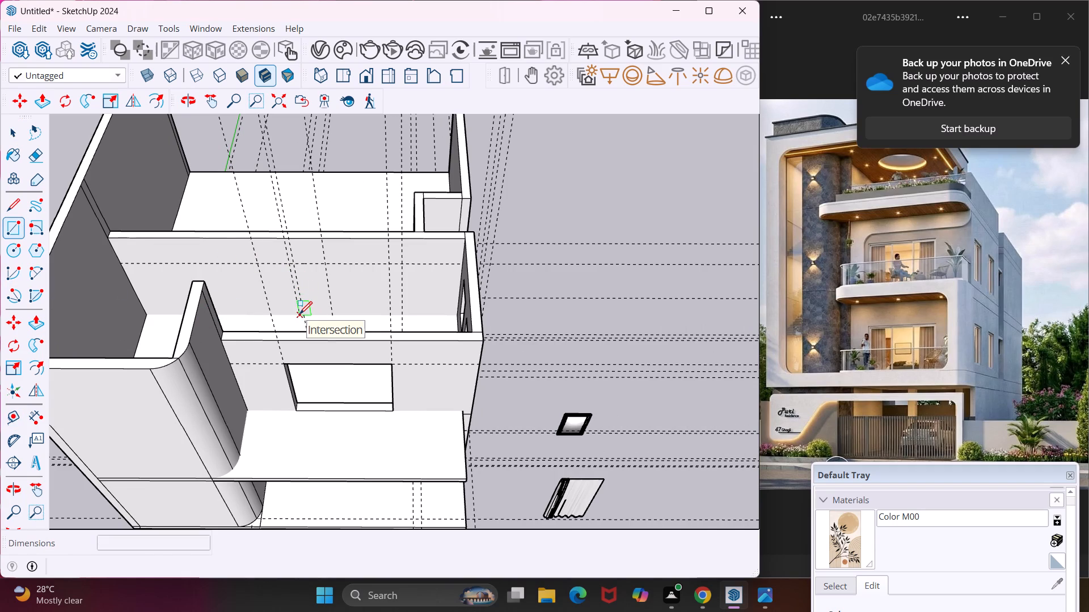
scroll(299, 314, "up", 4)
left_click(299, 314)
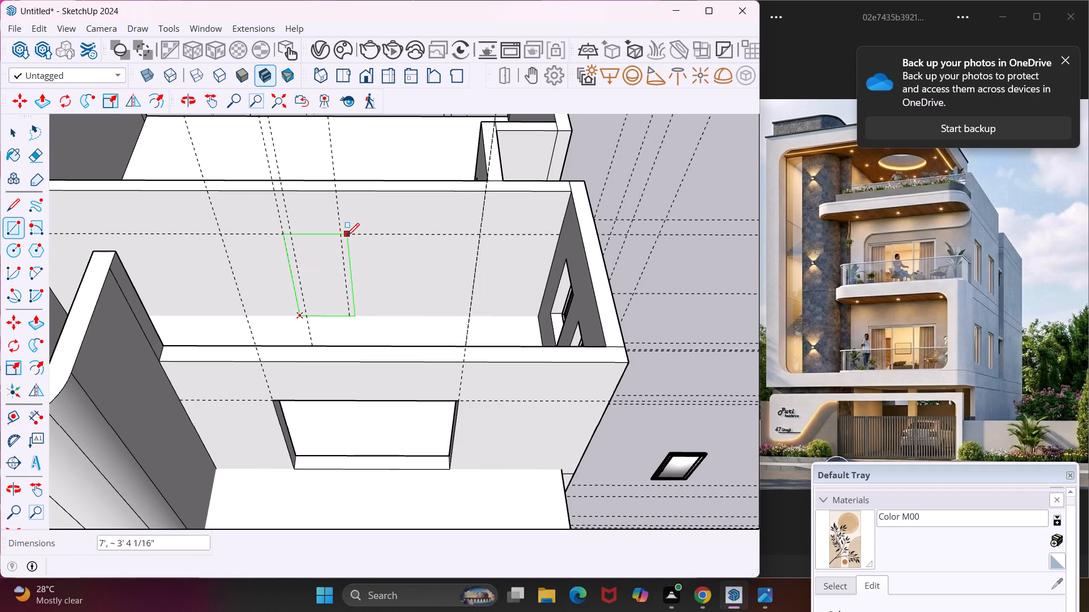
left_click(342, 236)
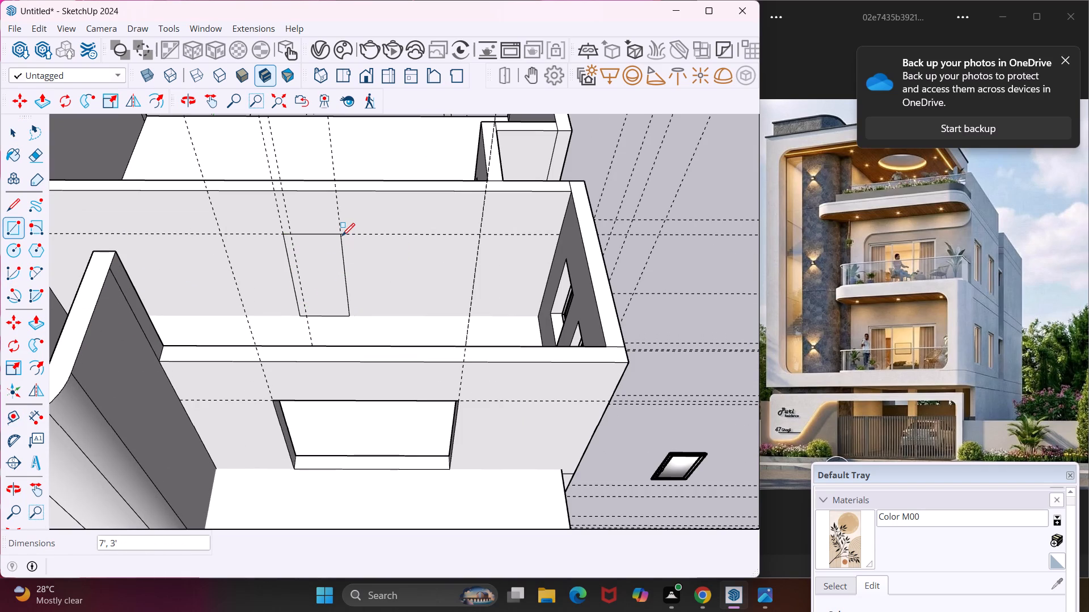
key("Escape")
key("space")
Push the 7' by 3' rectangle 9" through the inner partition wall to cut the interior door opening.
middle_click_drag(330, 249, 408, 310)
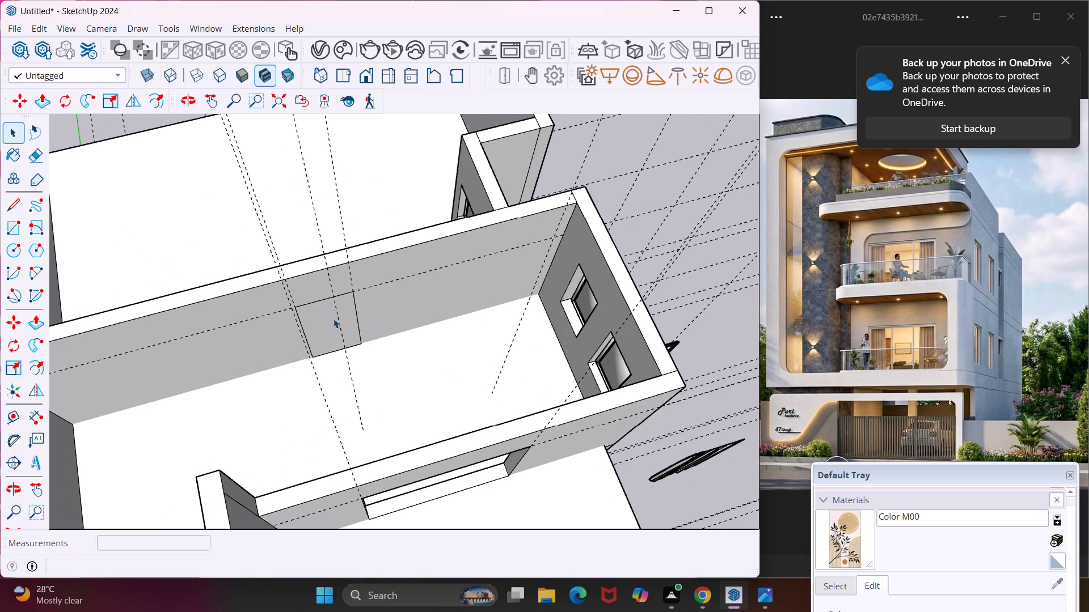
left_click(329, 316)
key("p")
left_click(329, 316)
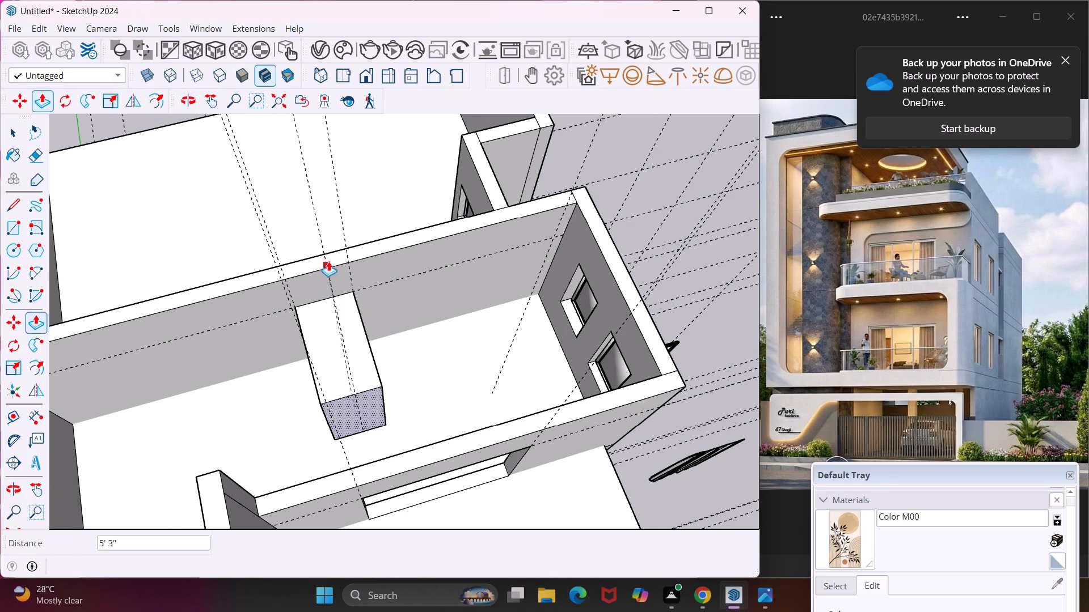
scroll(322, 253, "up", 3)
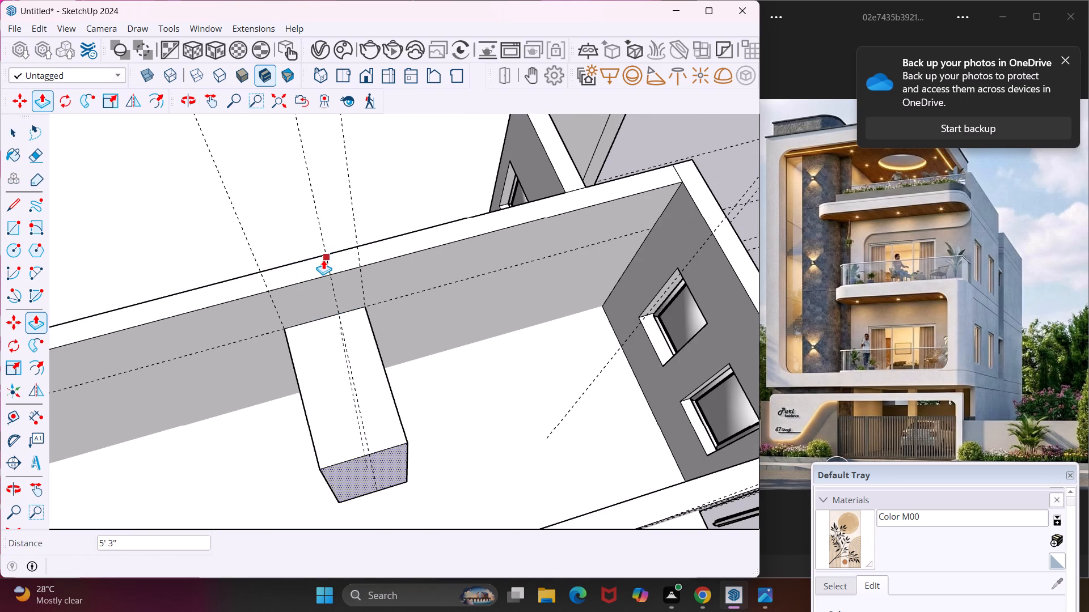
left_click(320, 253)
middle_click_drag(341, 322, 341, 321)
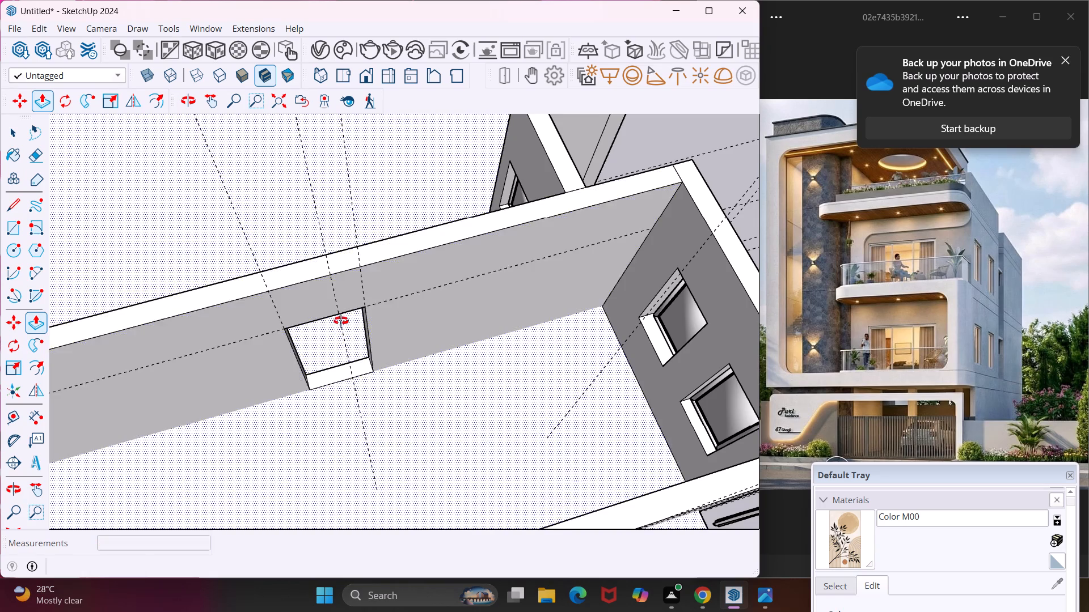
middle_click_drag(341, 321, 279, 133)
scroll(286, 135, "down", 8)
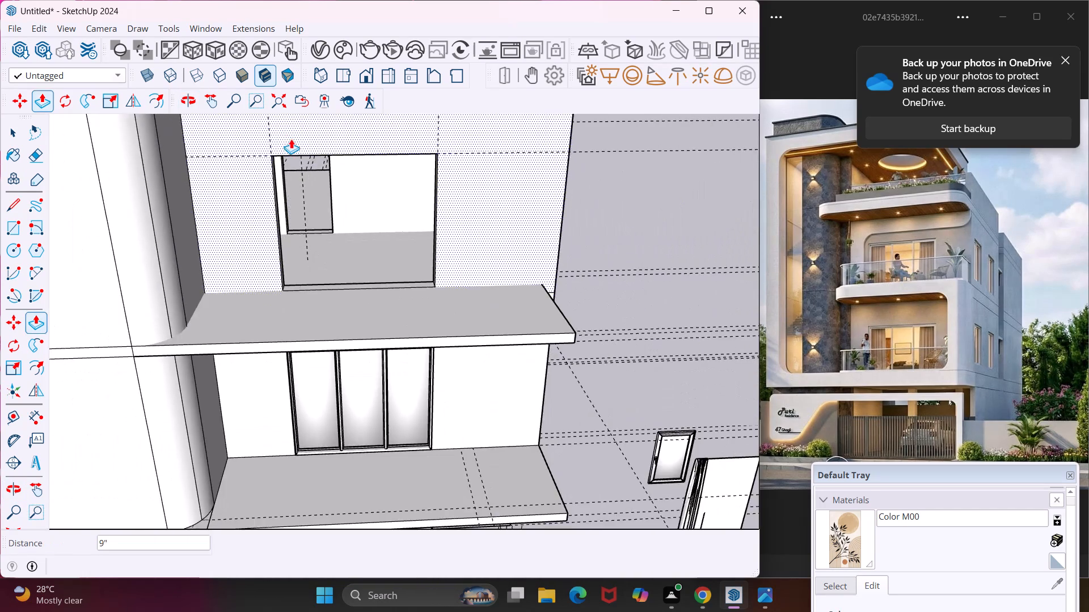
scroll(291, 139, "down", 2)
key("Escape")
key("space")
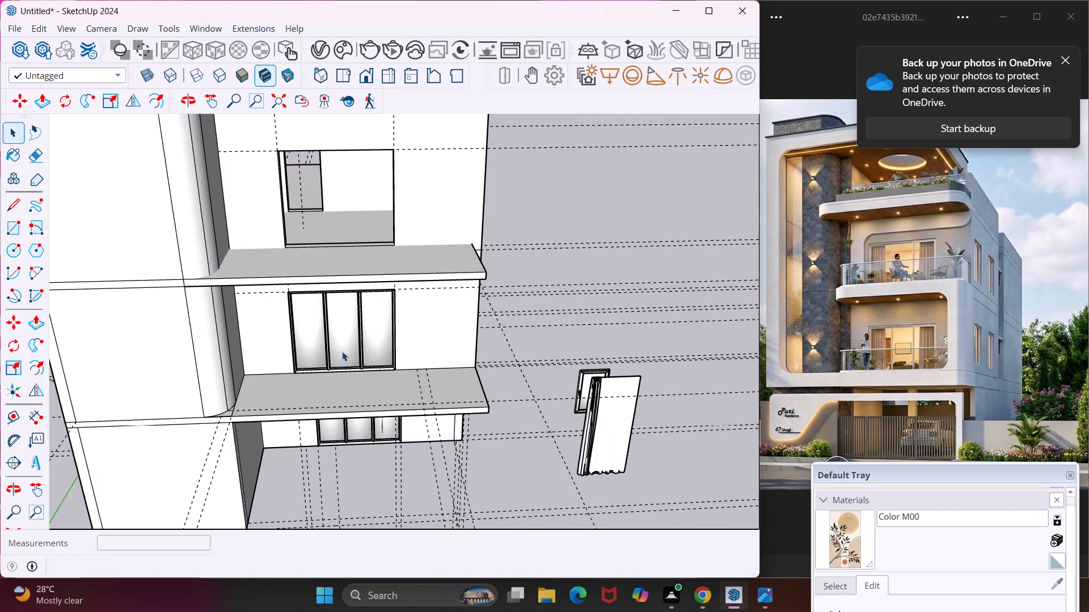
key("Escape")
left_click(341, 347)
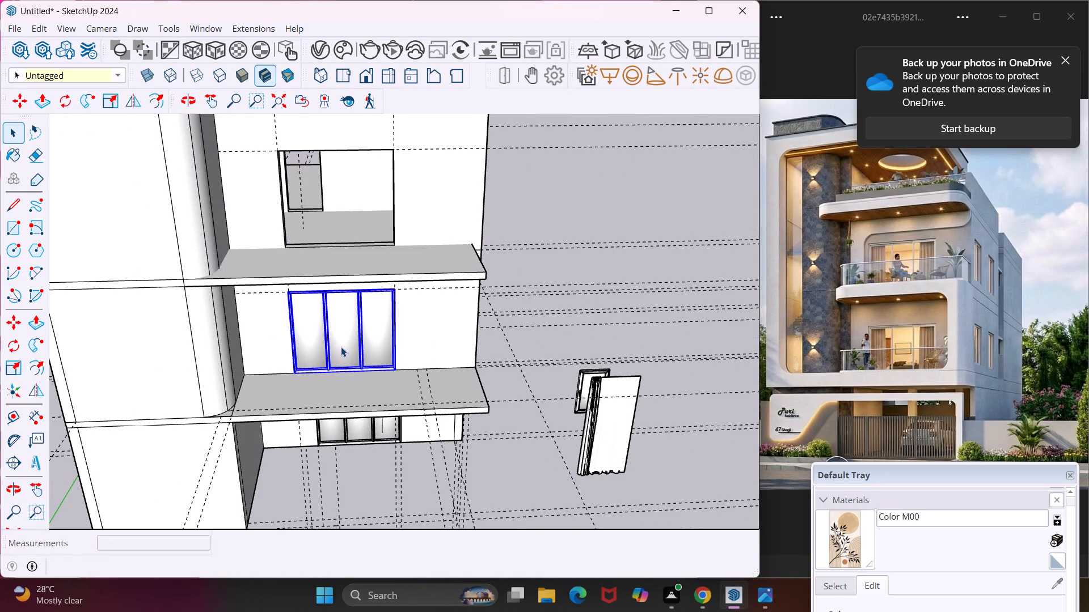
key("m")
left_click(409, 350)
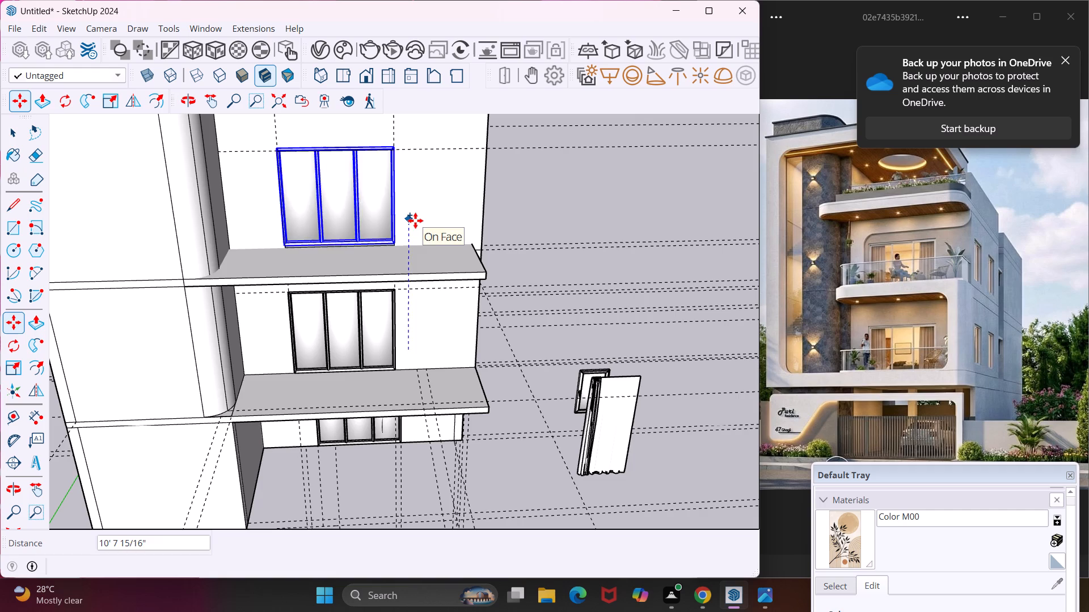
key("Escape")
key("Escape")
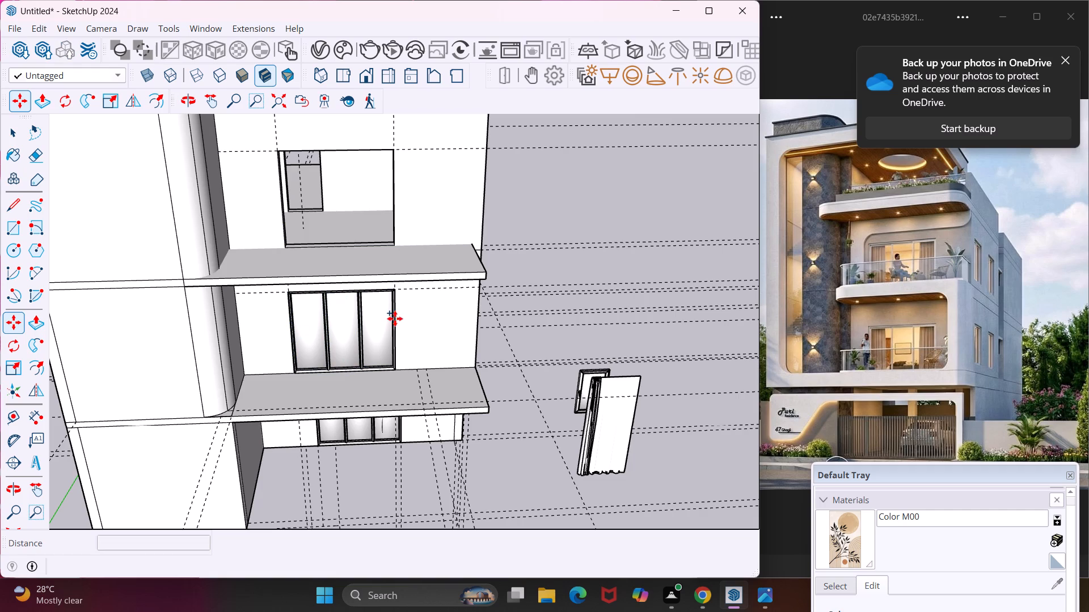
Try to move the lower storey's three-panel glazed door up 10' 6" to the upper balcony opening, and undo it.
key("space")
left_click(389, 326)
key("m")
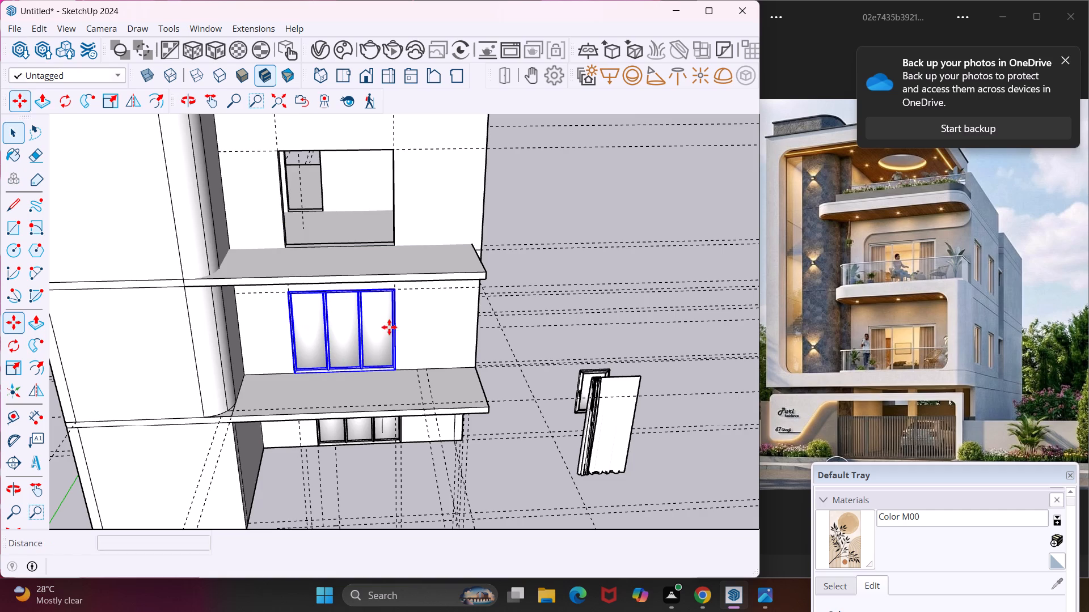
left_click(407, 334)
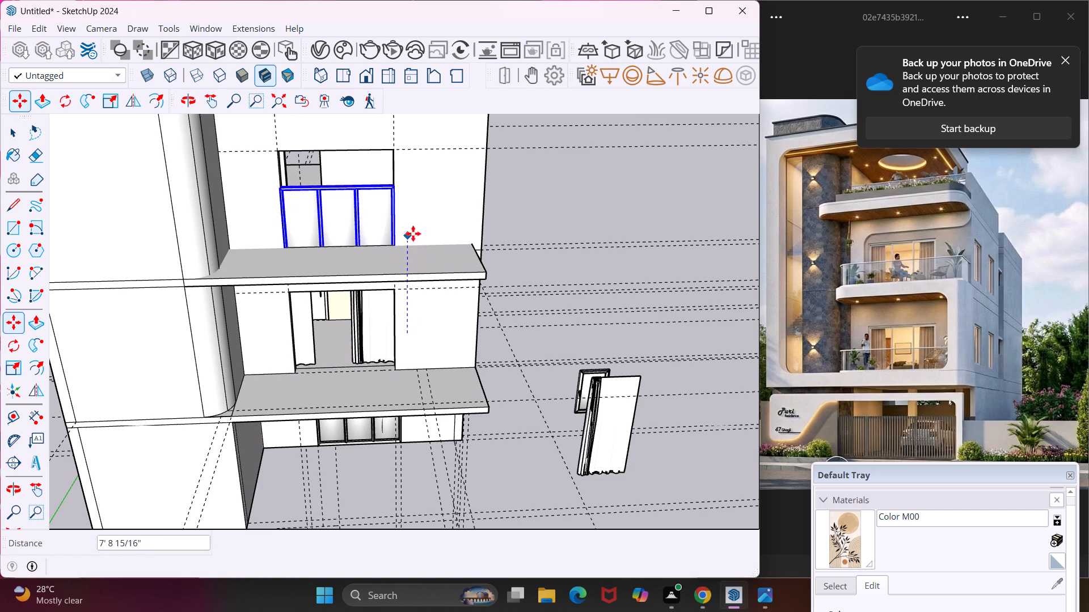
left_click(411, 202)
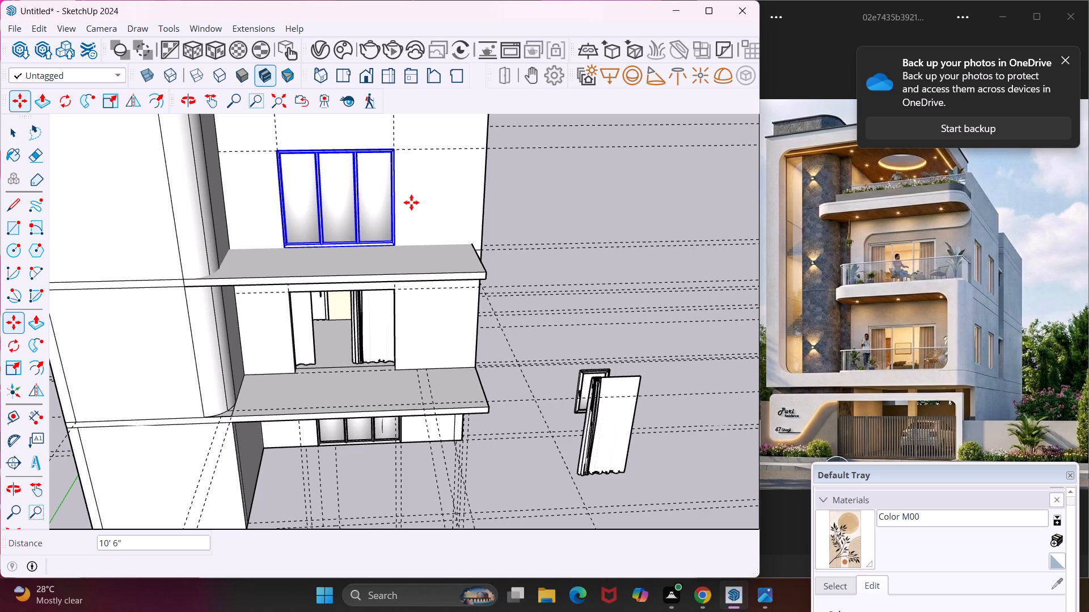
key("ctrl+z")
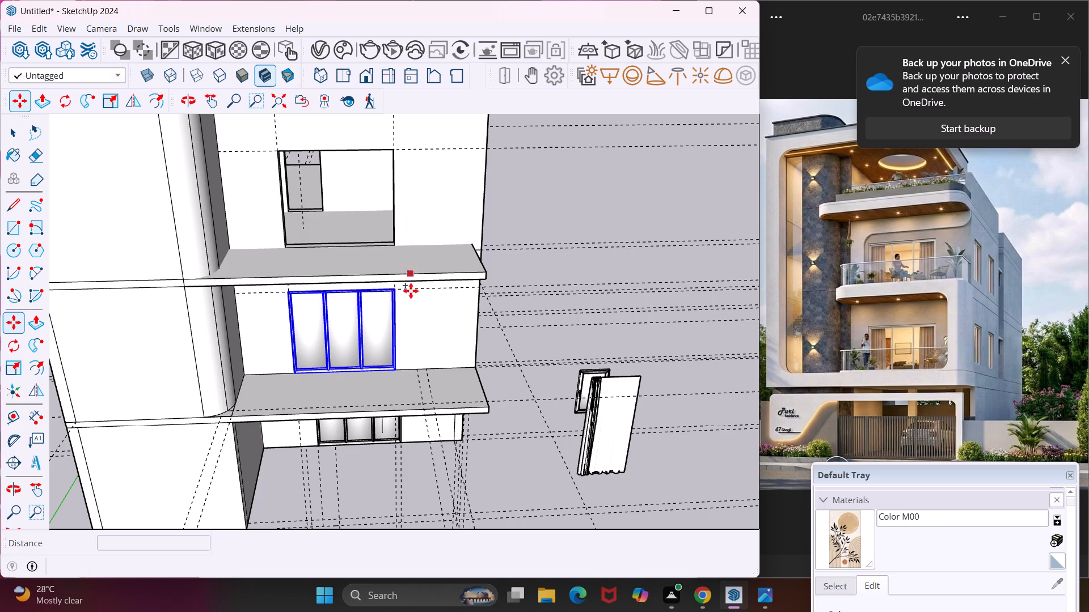
Copy the lower storey's three-panel glazed door straight up into the upper balcony opening, aligning its top corner with the opening's corner.
left_click(415, 326)
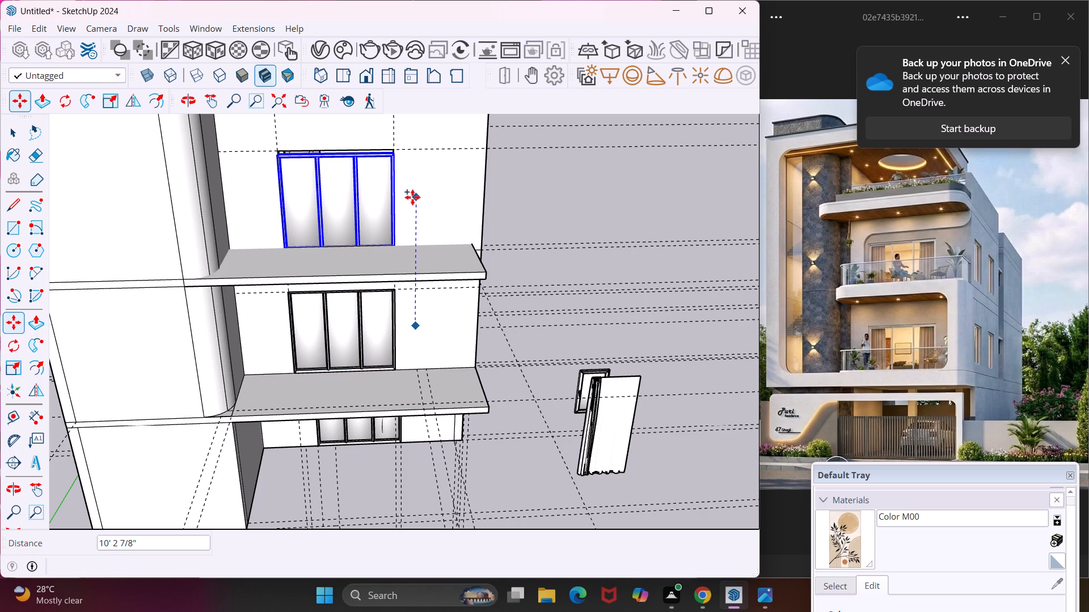
left_click(411, 195)
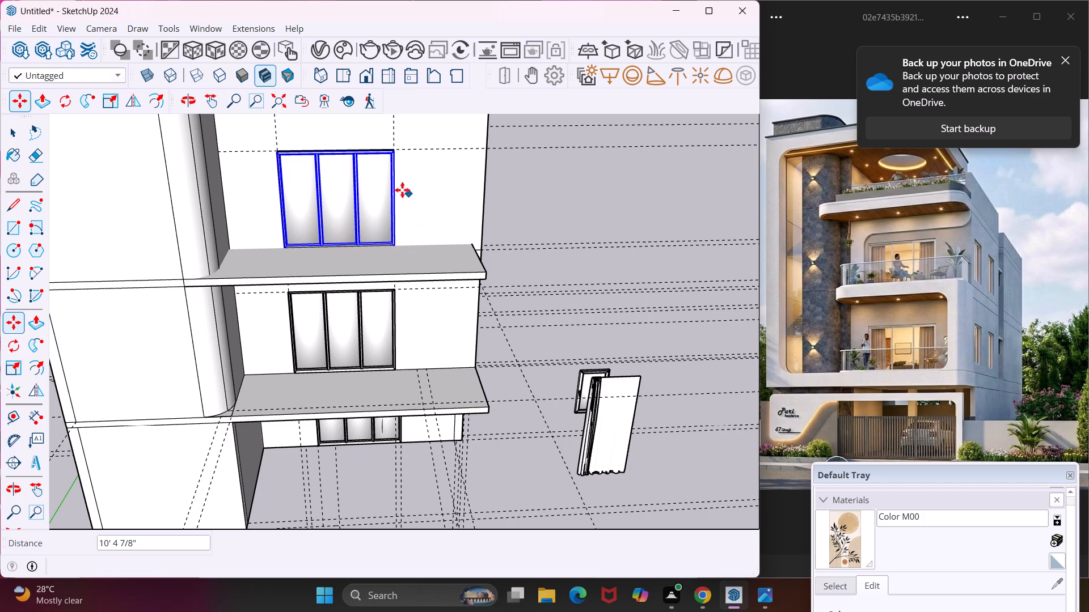
middle_click_drag(389, 182, 389, 242)
scroll(393, 199, "up", 14)
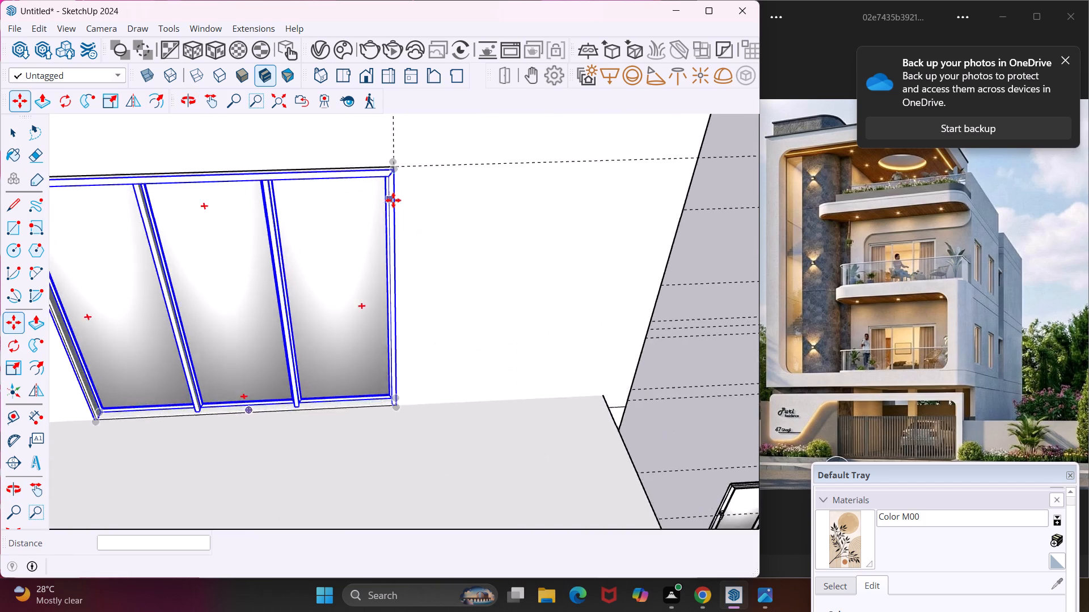
scroll(393, 200, "up", 3)
left_click(398, 139)
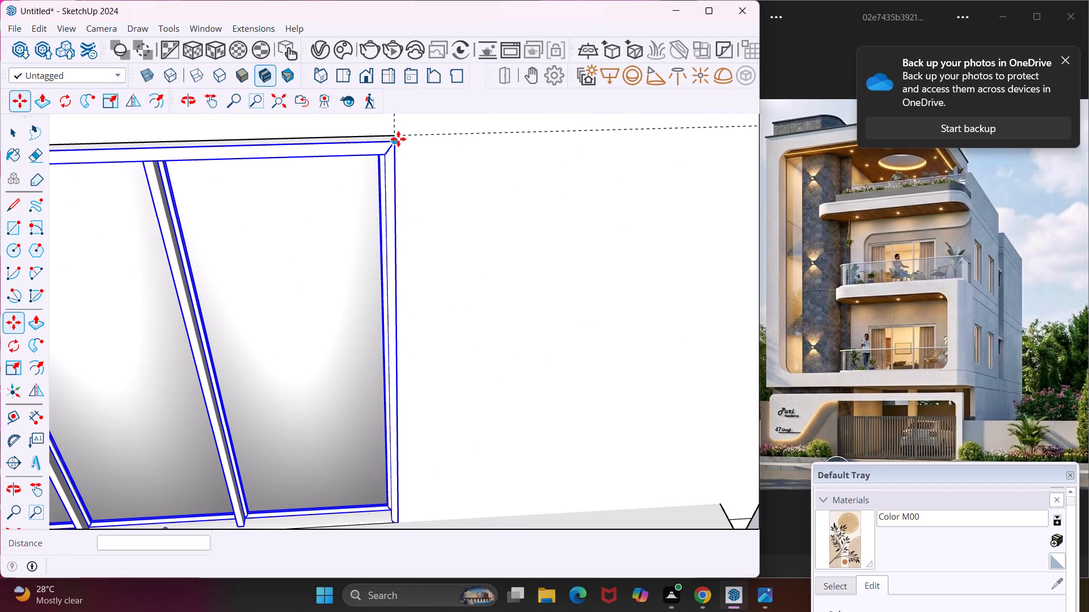
left_click(396, 137)
key("Escape")
key("space")
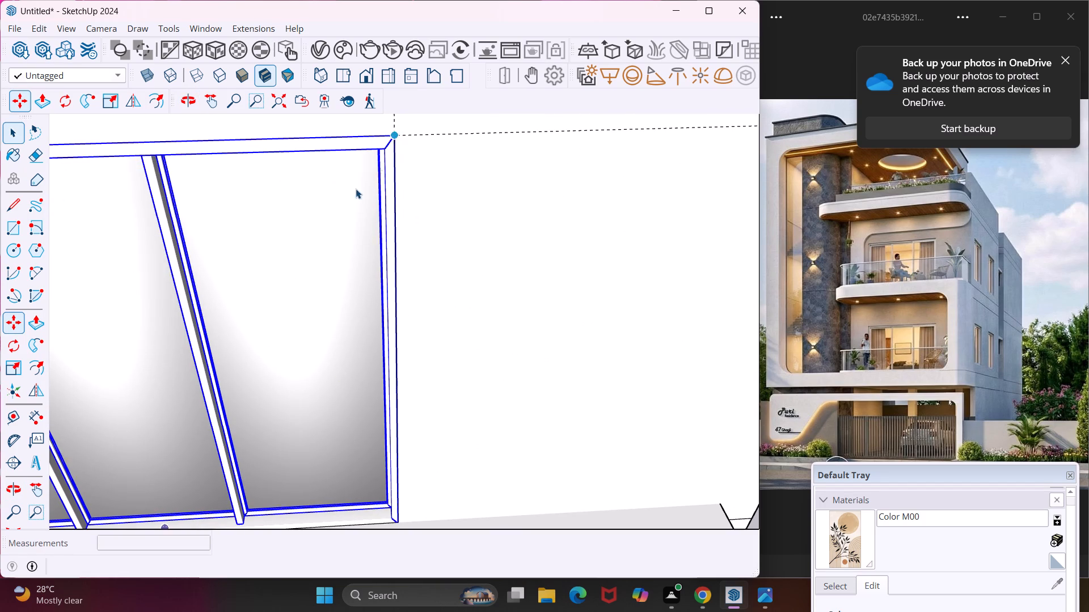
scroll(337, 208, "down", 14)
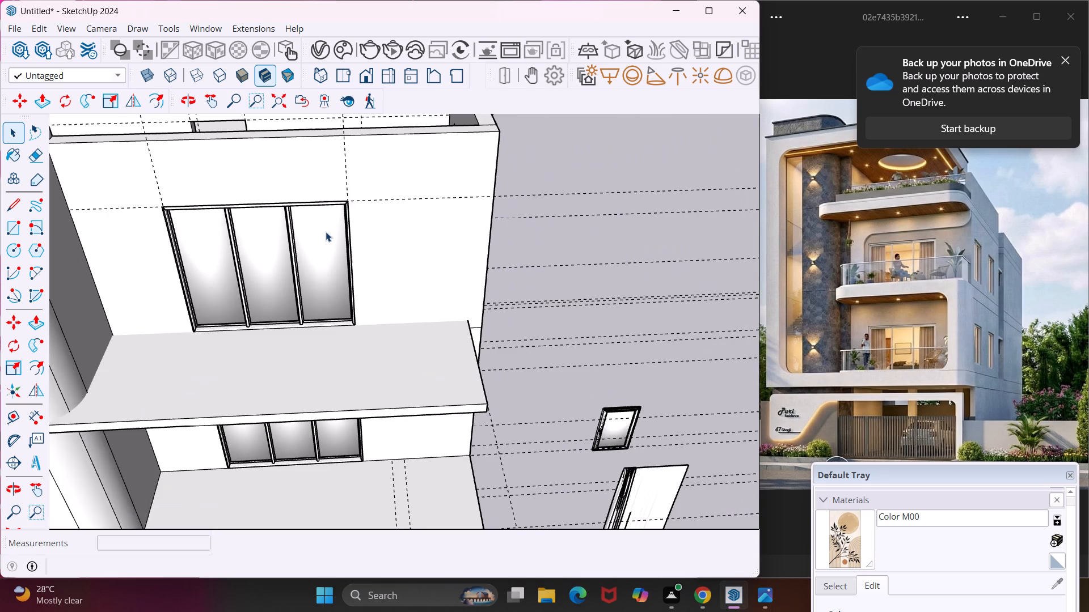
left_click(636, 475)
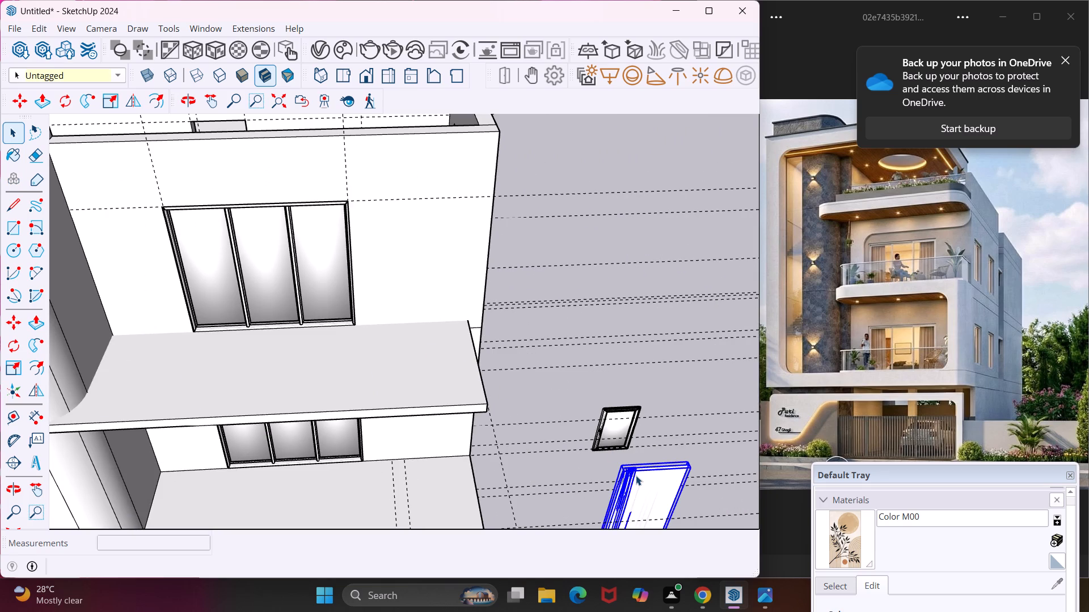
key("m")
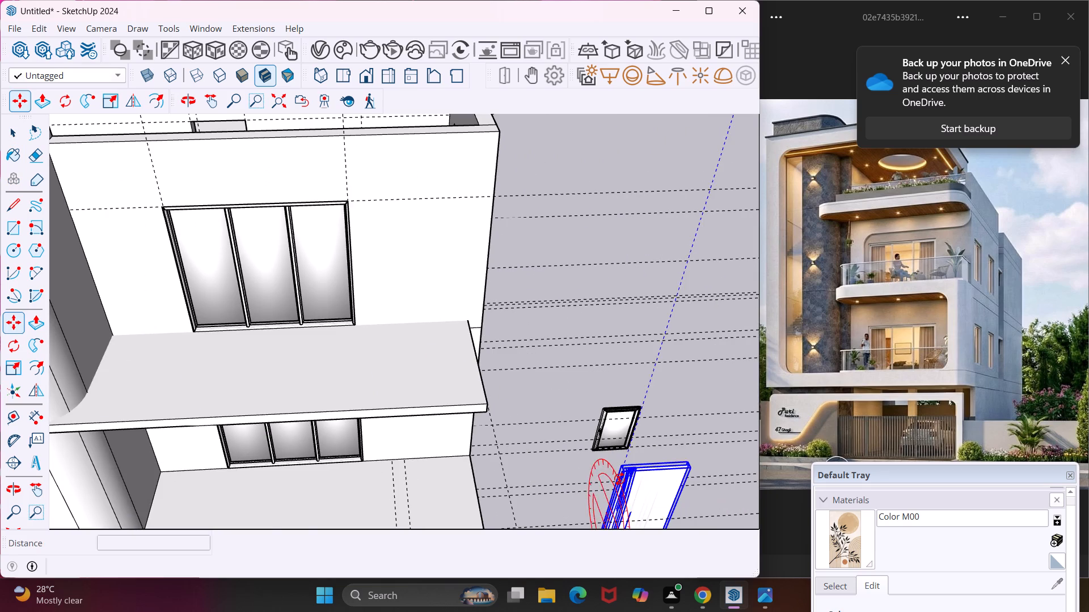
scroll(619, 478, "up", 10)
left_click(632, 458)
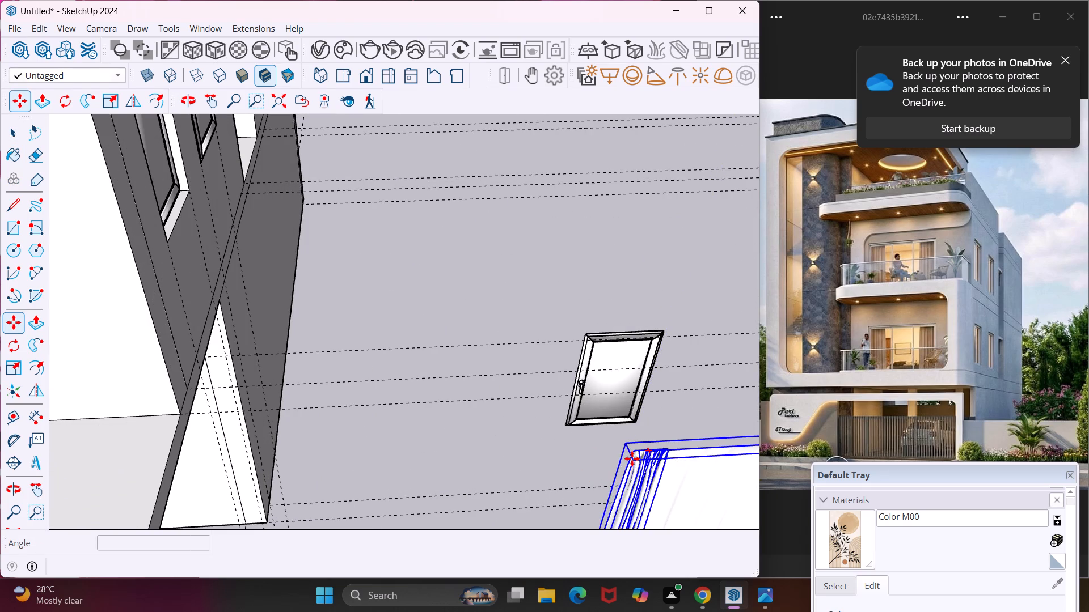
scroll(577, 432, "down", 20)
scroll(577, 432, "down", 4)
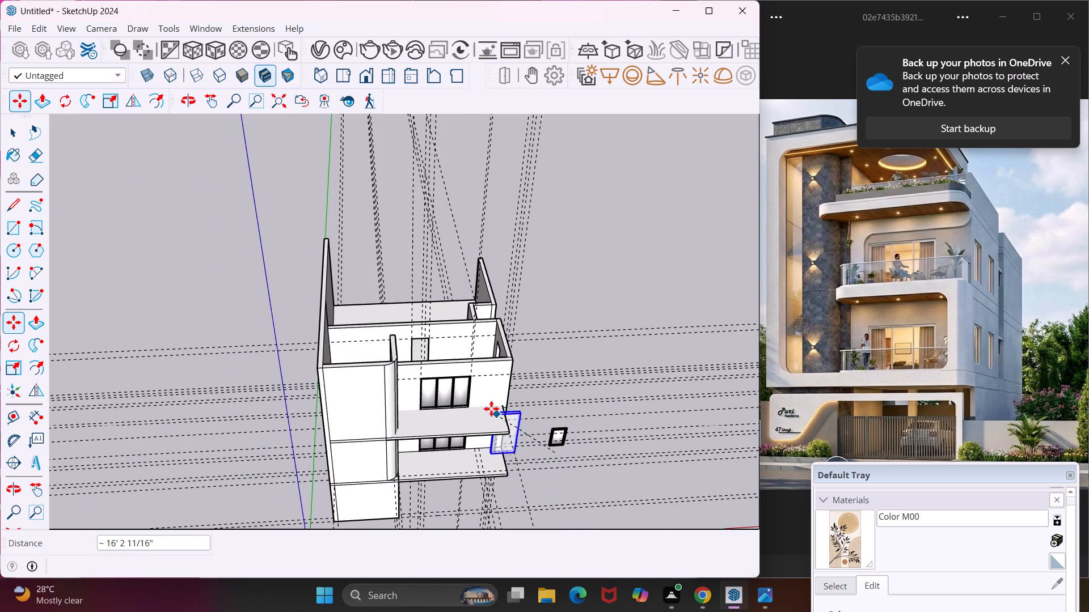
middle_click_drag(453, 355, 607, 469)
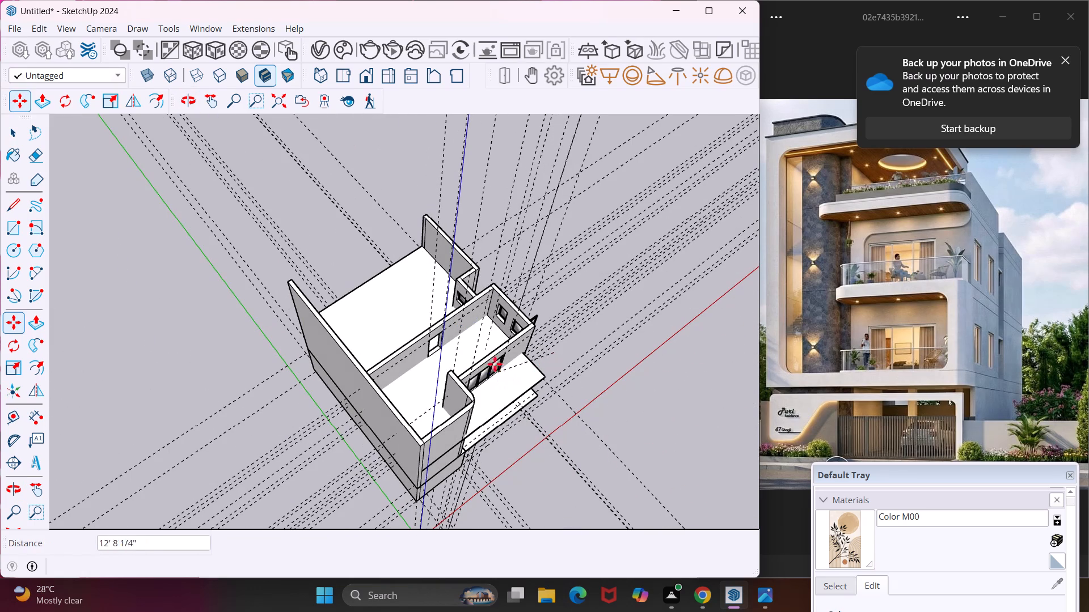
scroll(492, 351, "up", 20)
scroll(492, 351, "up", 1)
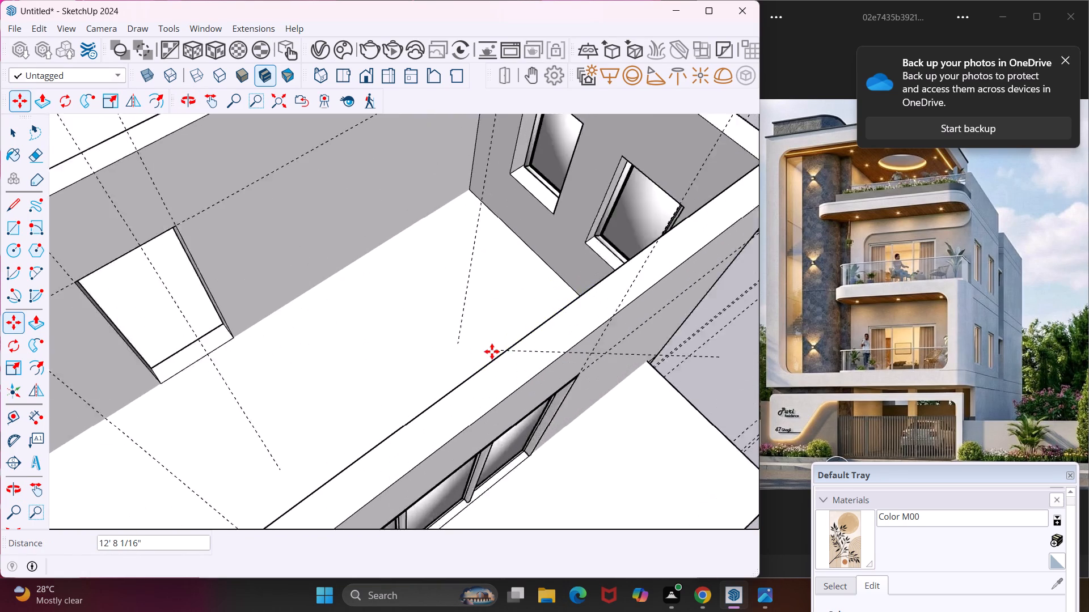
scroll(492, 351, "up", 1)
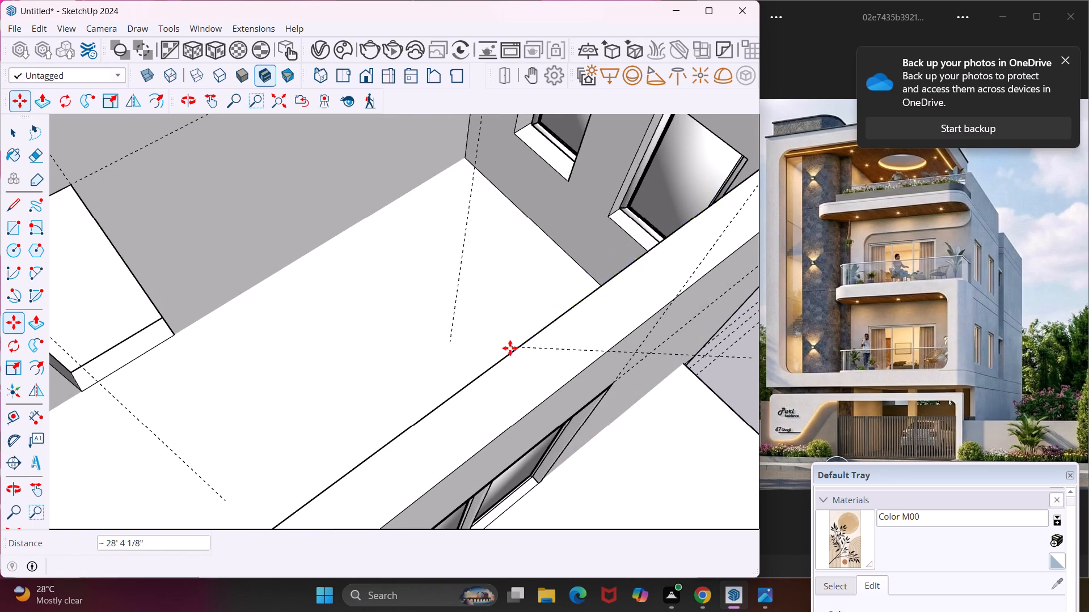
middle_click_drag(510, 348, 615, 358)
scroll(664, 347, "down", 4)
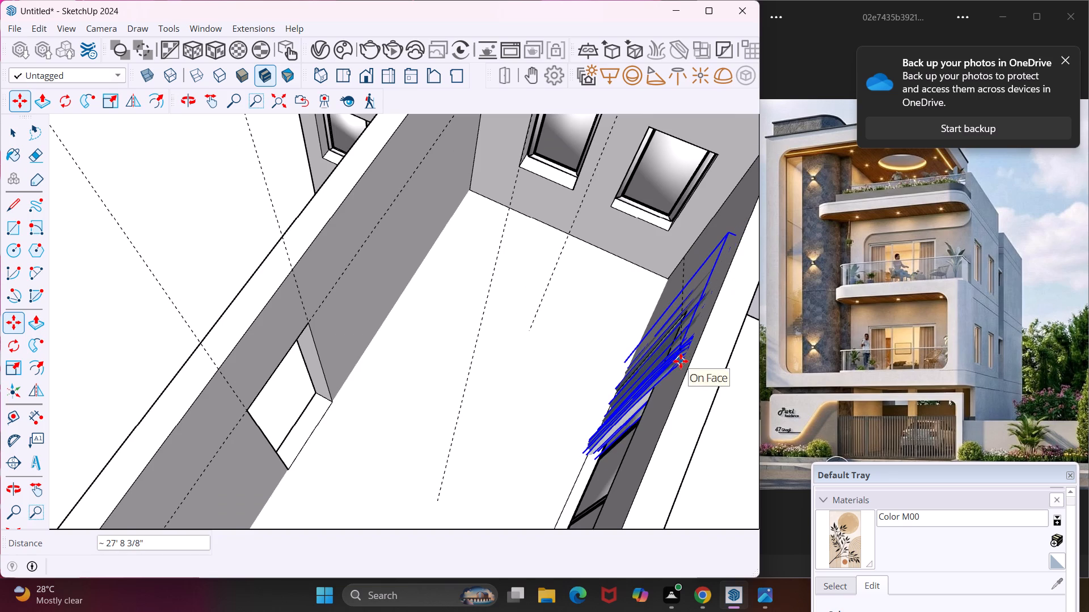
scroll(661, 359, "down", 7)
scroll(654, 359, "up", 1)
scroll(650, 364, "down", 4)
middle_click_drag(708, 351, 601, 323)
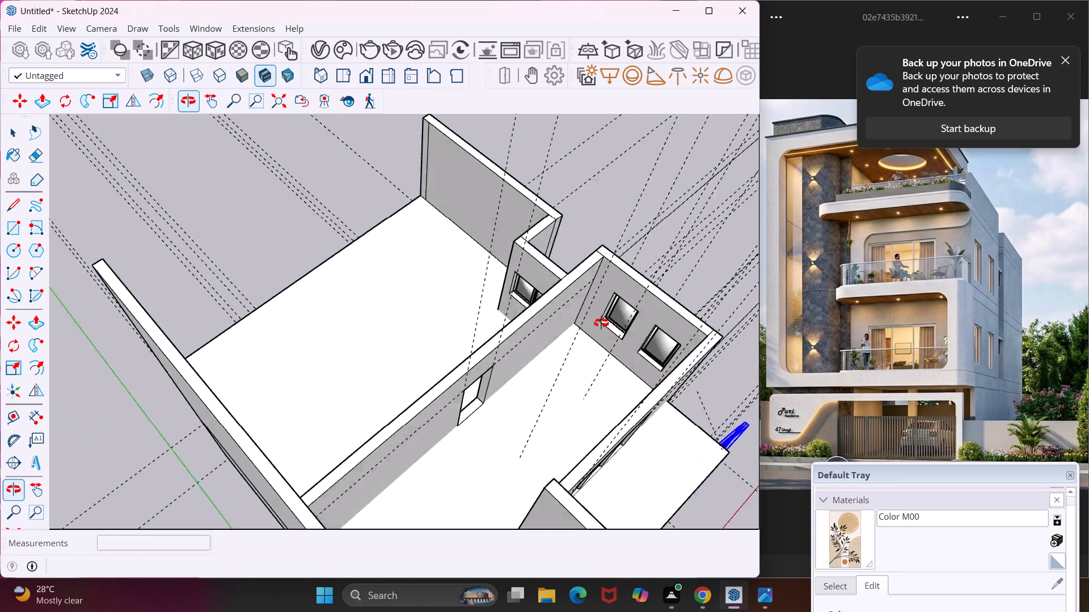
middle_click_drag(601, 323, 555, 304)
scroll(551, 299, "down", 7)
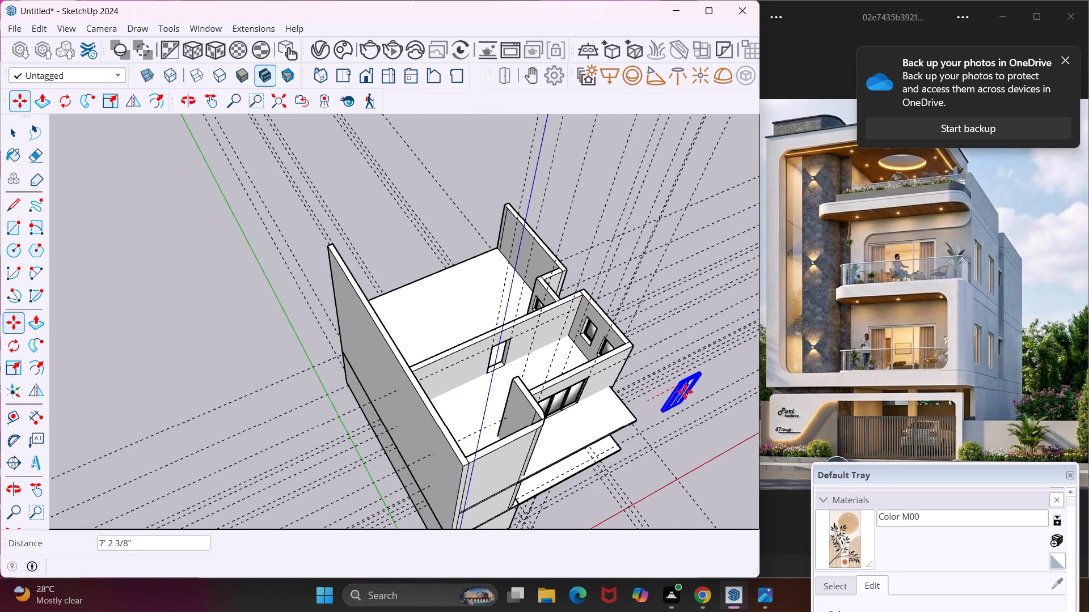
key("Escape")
Move the loose curtain panel by its top corner onto the inner face of the upper storey's balcony wall, near the glazed door.
scroll(654, 405, "up", 16)
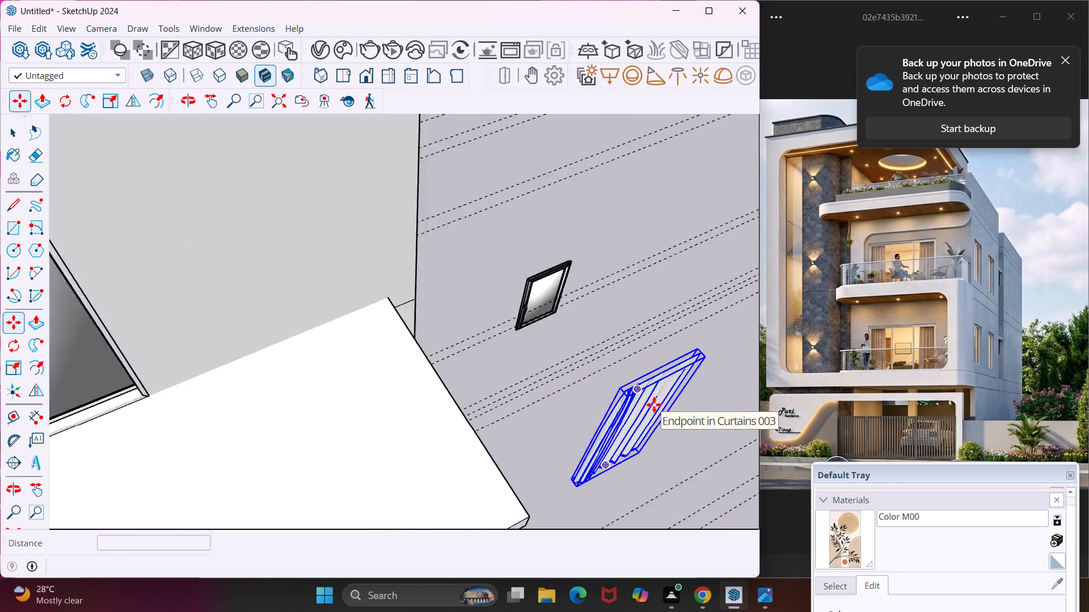
scroll(654, 405, "up", 7)
scroll(610, 392, "up", 3)
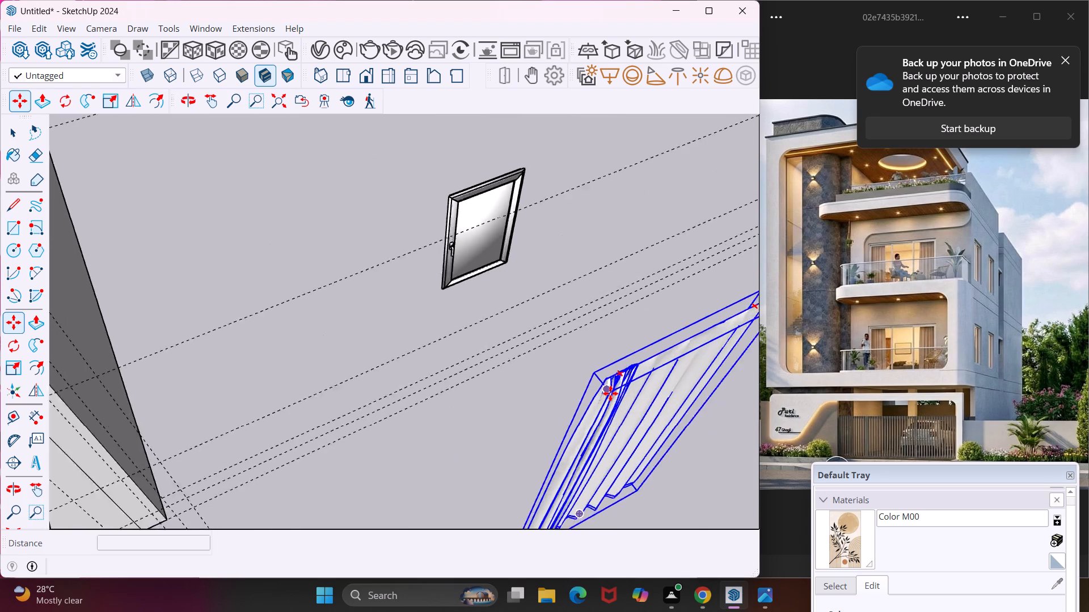
scroll(610, 393, "up", 13)
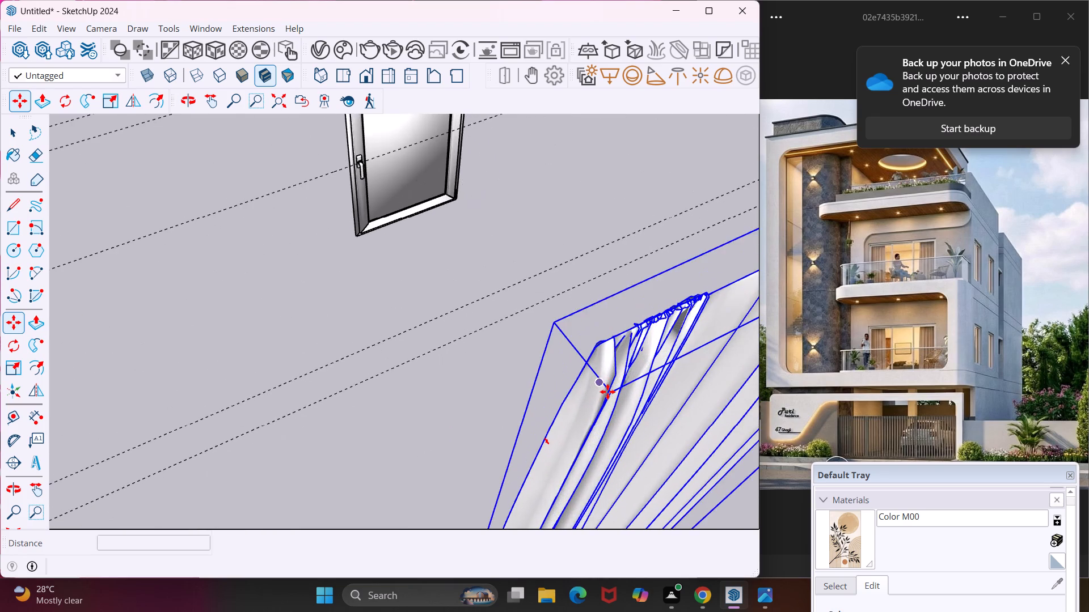
scroll(607, 392, "up", 4)
left_click(615, 395)
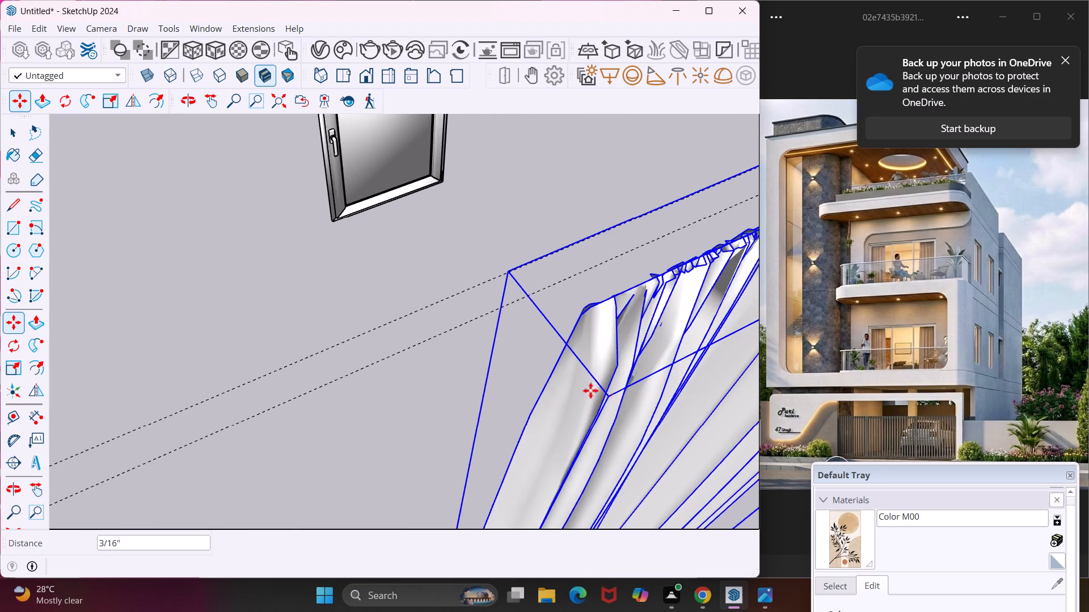
scroll(580, 388, "down", 20)
scroll(580, 388, "down", 14)
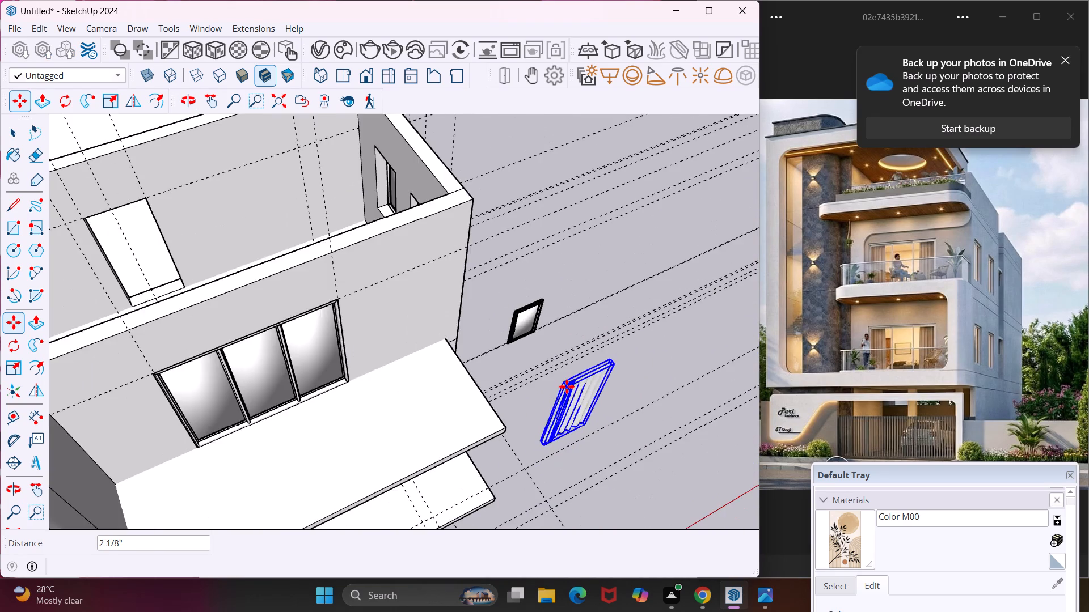
scroll(567, 387, "down", 5)
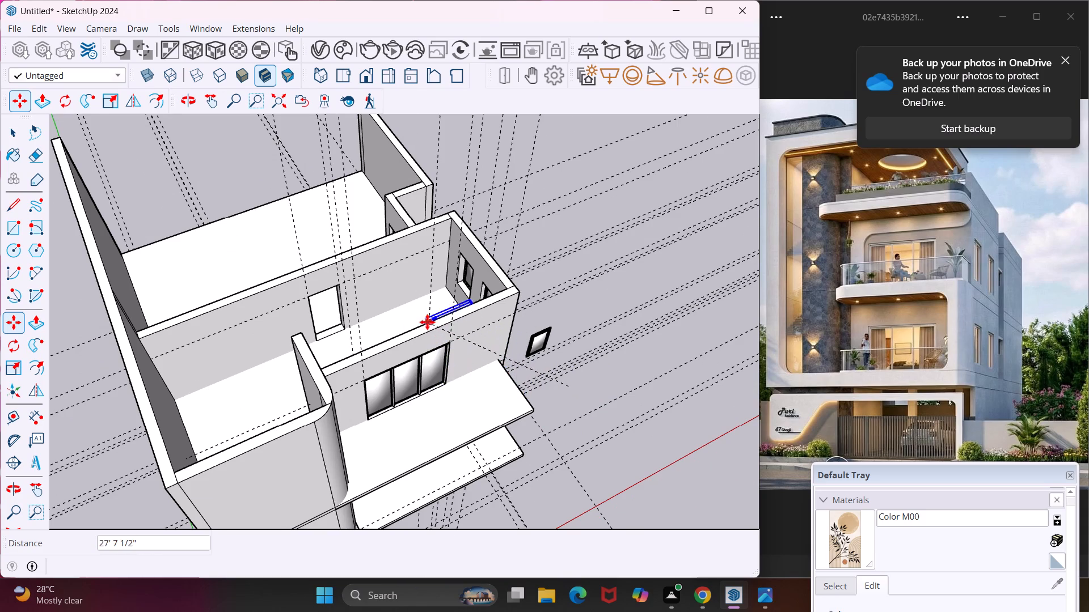
scroll(427, 322, "up", 16)
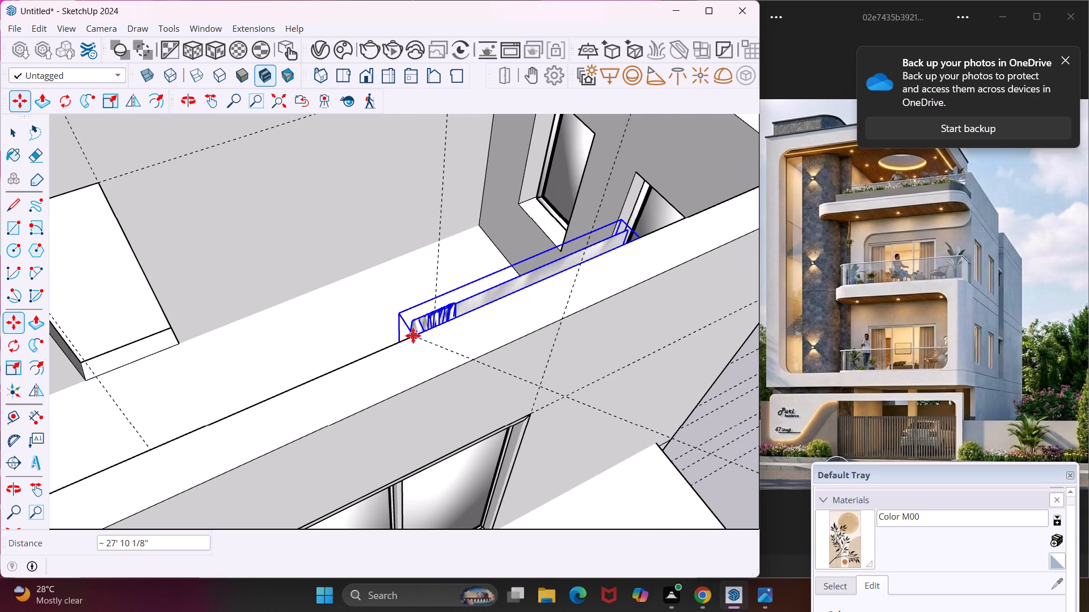
left_click(412, 335)
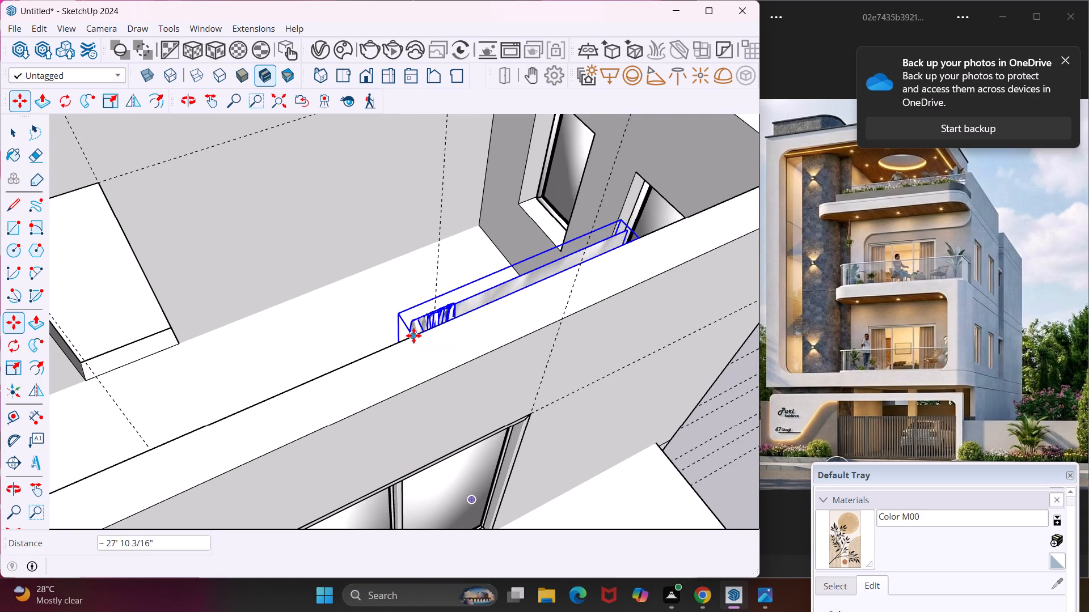
Copy the curtain about 7' 9 3/4" along the balcony wall's inner face to the other side of the glazed door.
left_click(413, 336)
scroll(385, 356, "down", 12)
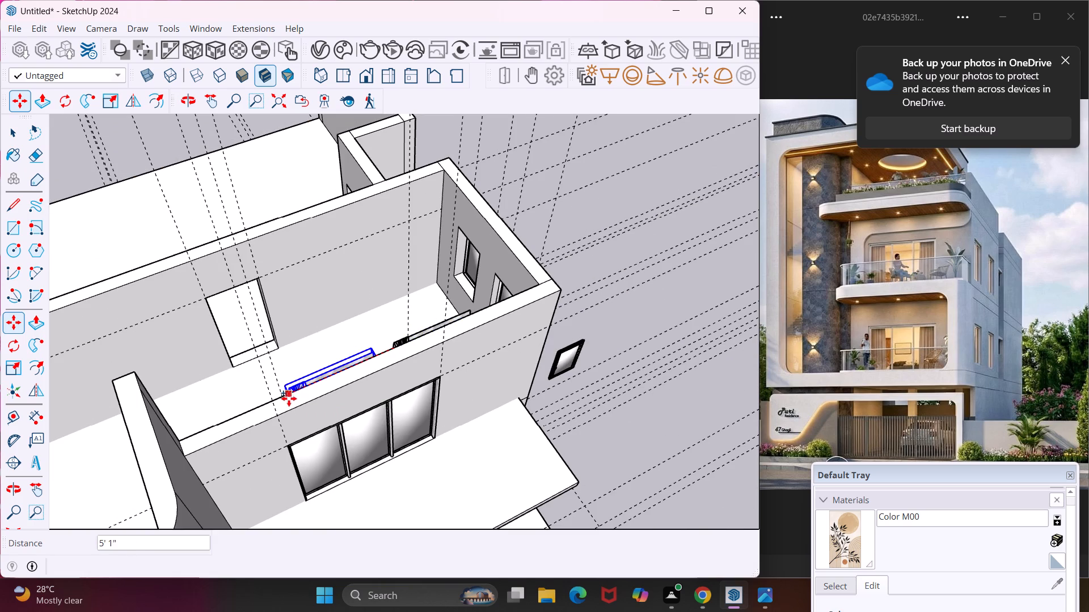
left_click(227, 418)
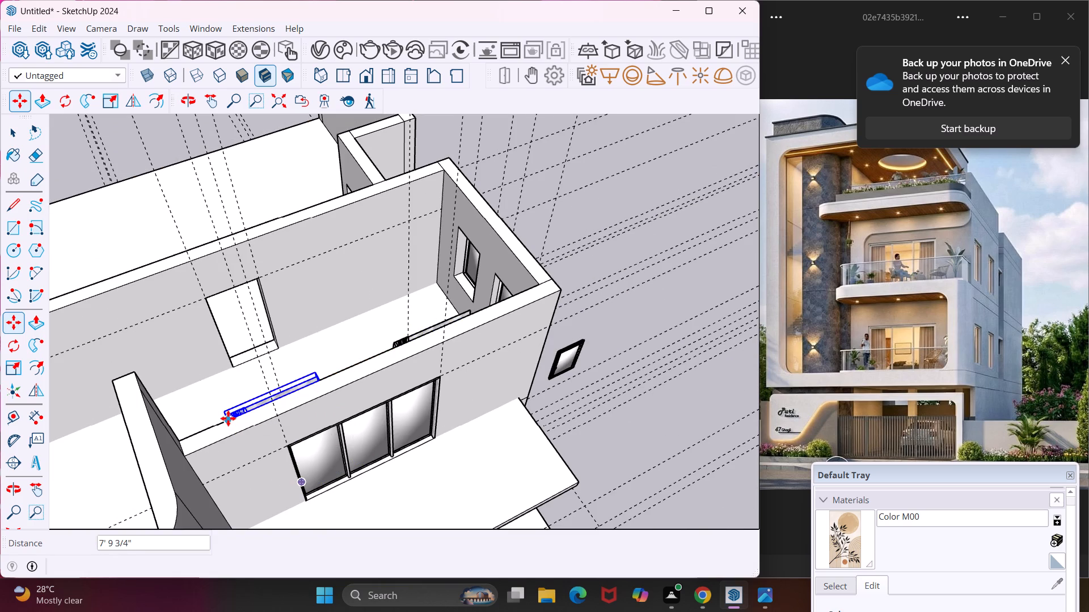
key("Escape")
scroll(308, 377, "down", 4)
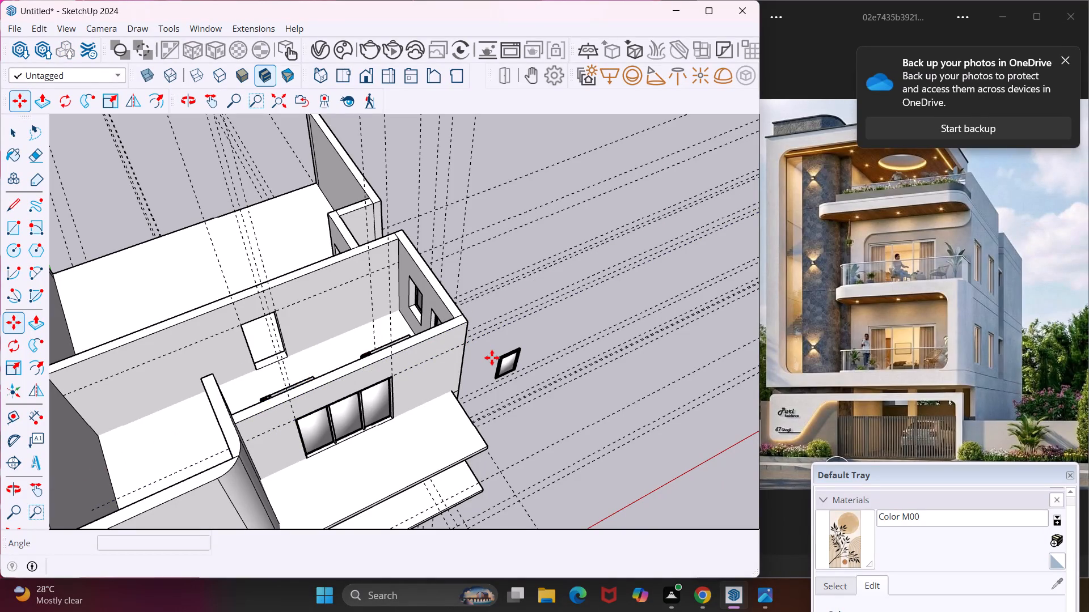
middle_click_drag(492, 358, 266, 380)
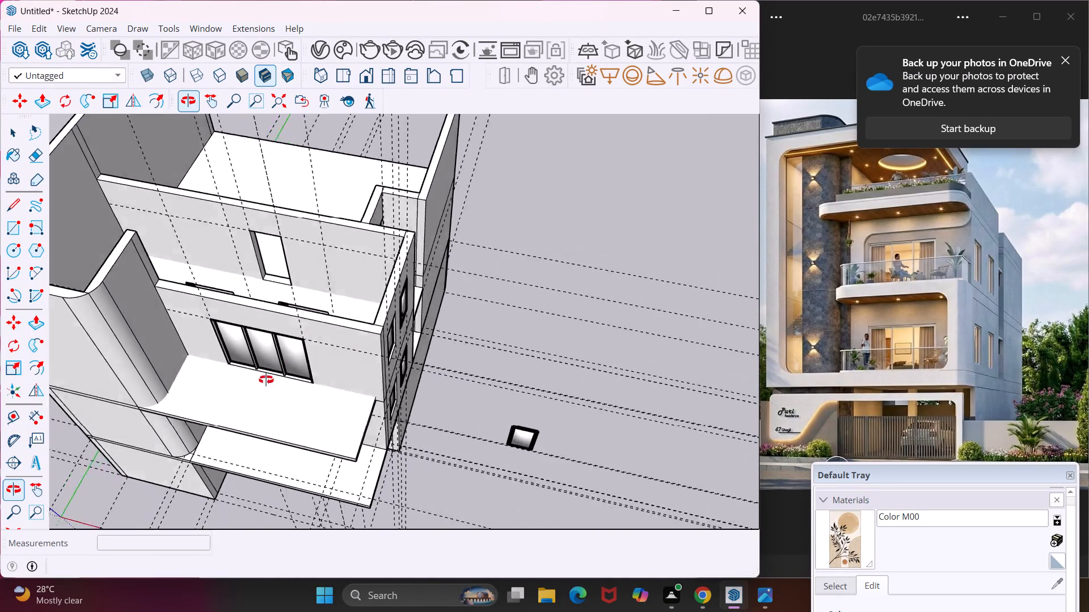
middle_click_drag(266, 380, 258, 385)
middle_click_drag(462, 261, 316, 297)
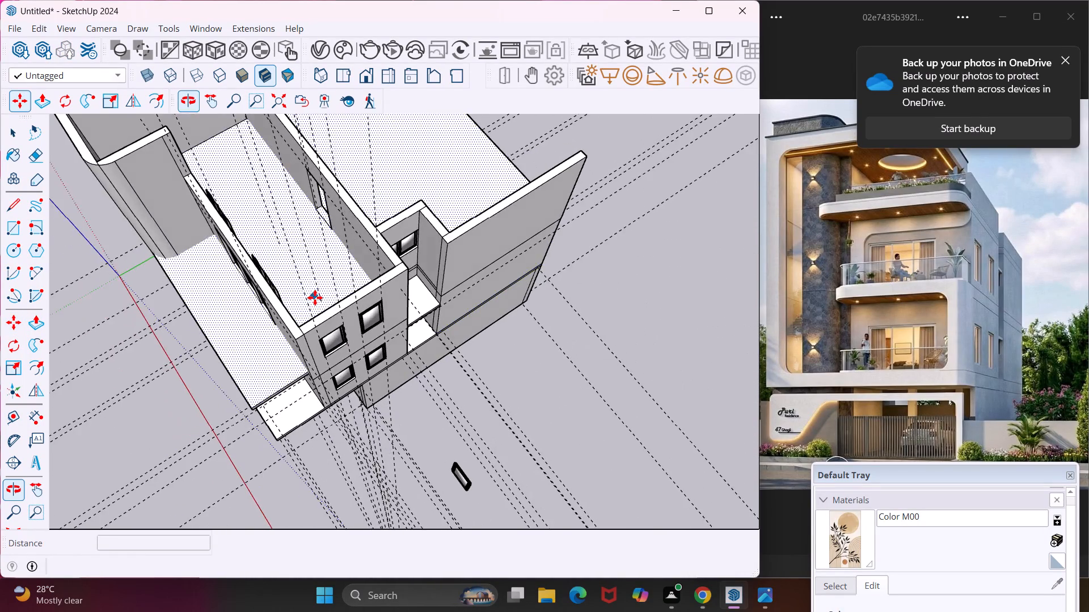
scroll(313, 300, "down", 10)
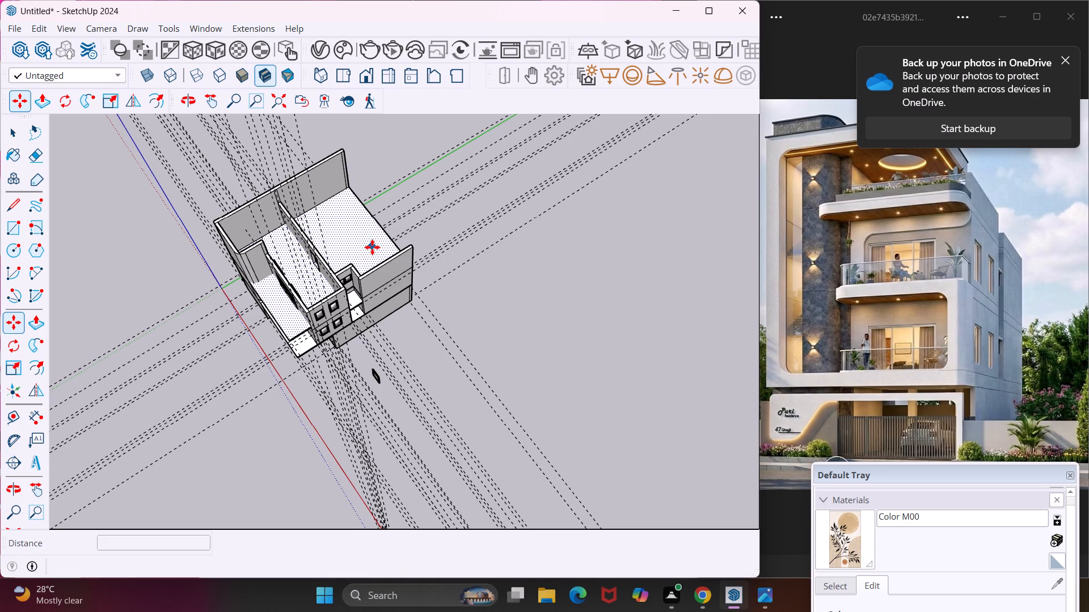
key("Escape")
key("space")
Place a guide line 9" inward from the open outer edge of the upper storey's larger room floor.
middle_click_drag(406, 236, 367, 236)
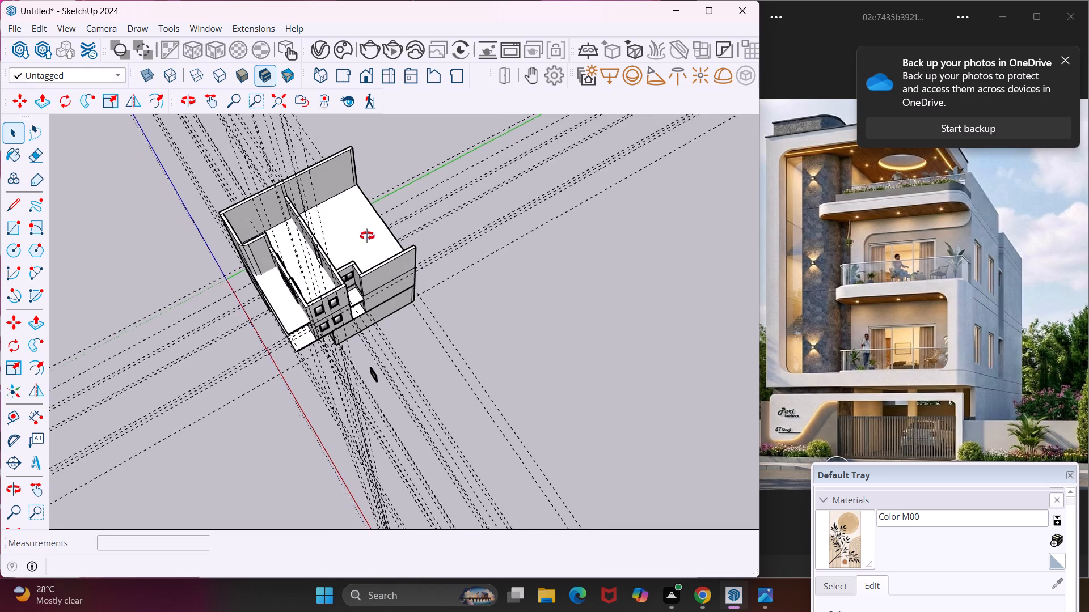
middle_click_drag(367, 236, 273, 234)
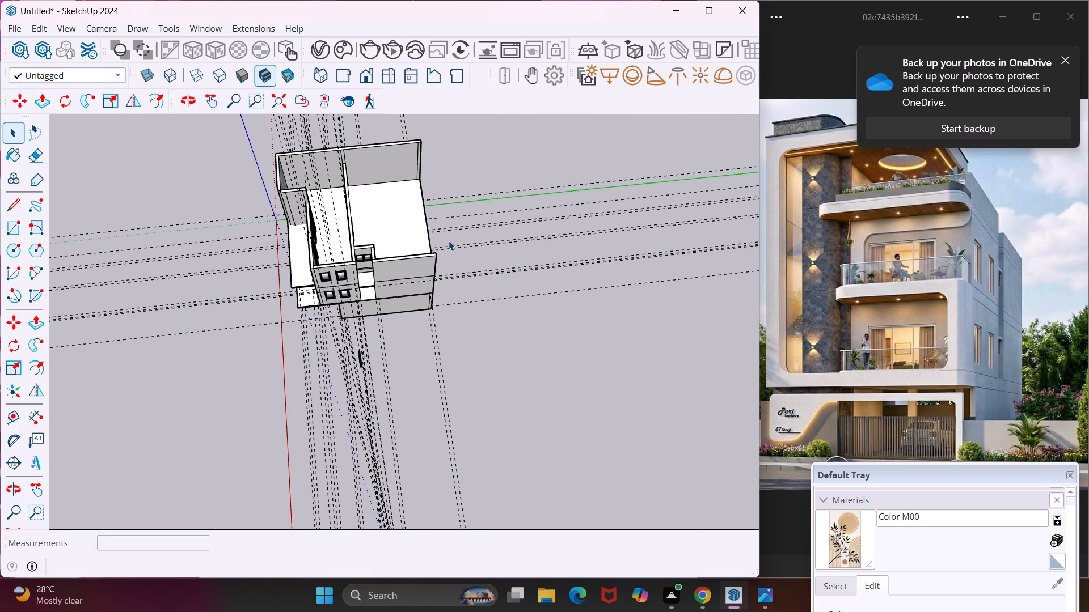
scroll(429, 219, "up", 13)
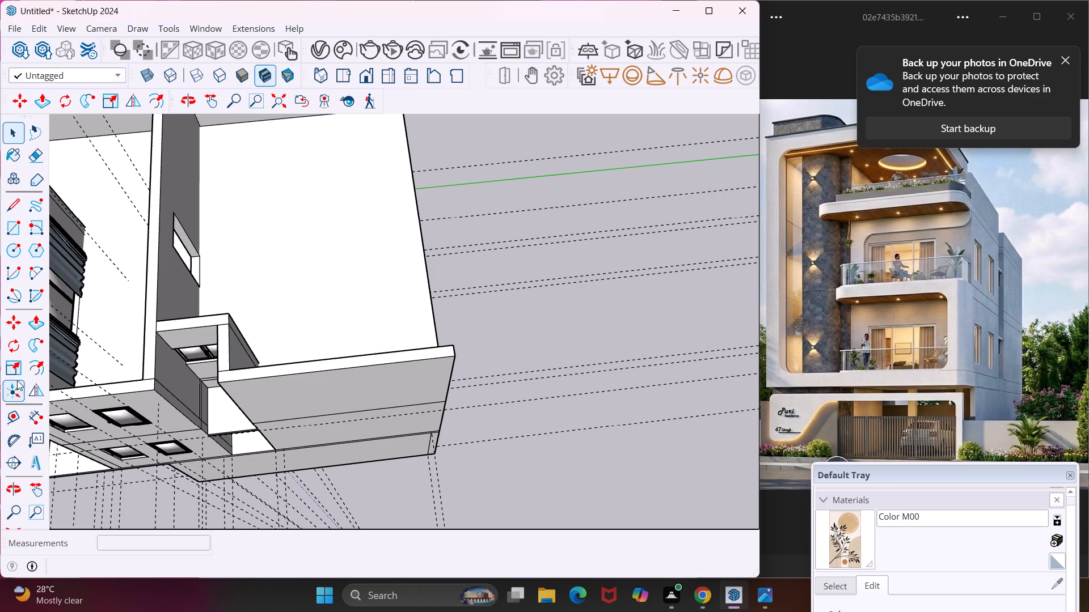
left_click(13, 411)
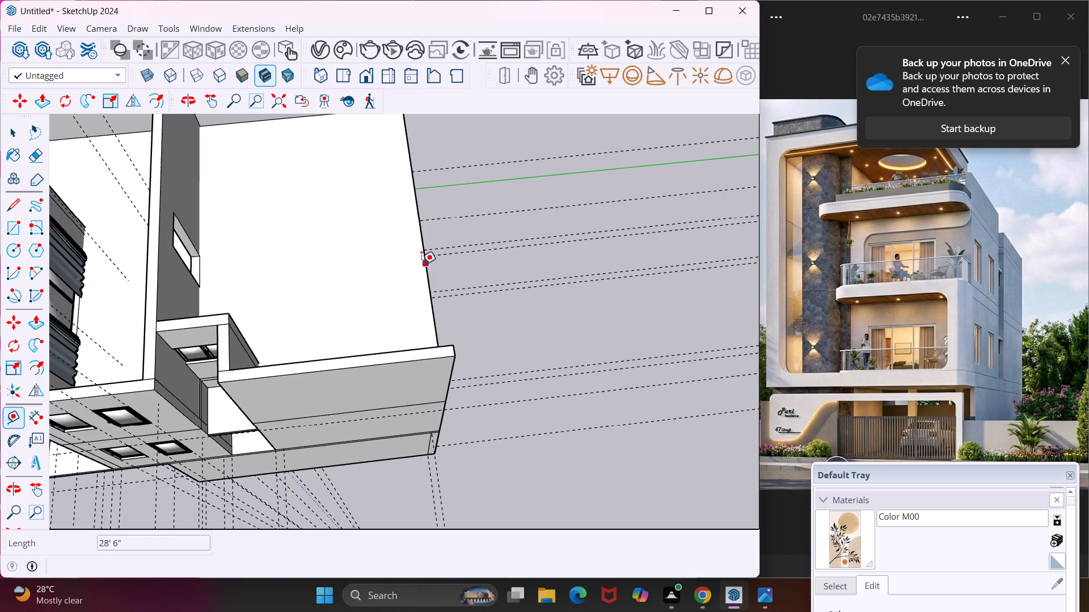
left_click(421, 264)
type("9\"")
key("Return")
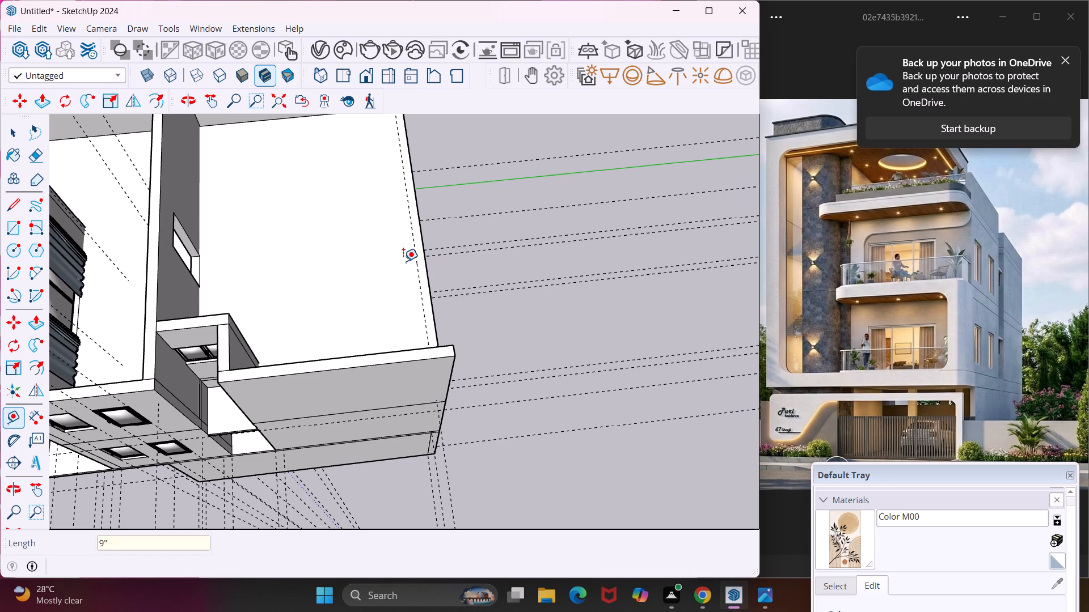
key("Escape")
key("space")
Draw a 9" wide rectangle along the open outer edge of the upper storey's larger room floor, spanning between the two end walls.
scroll(391, 253, "down", 4)
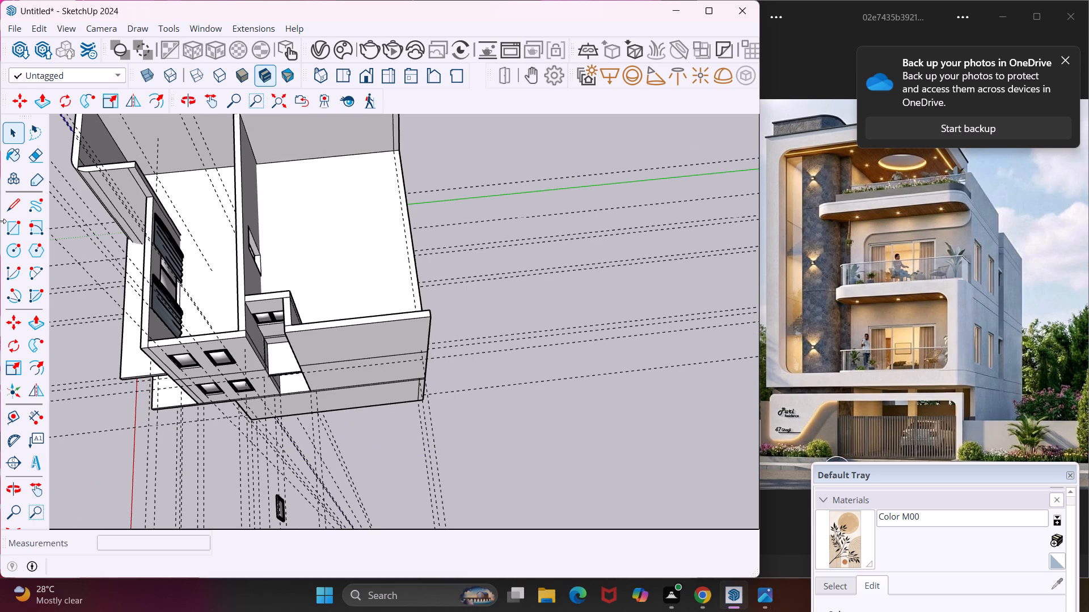
left_click(10, 232)
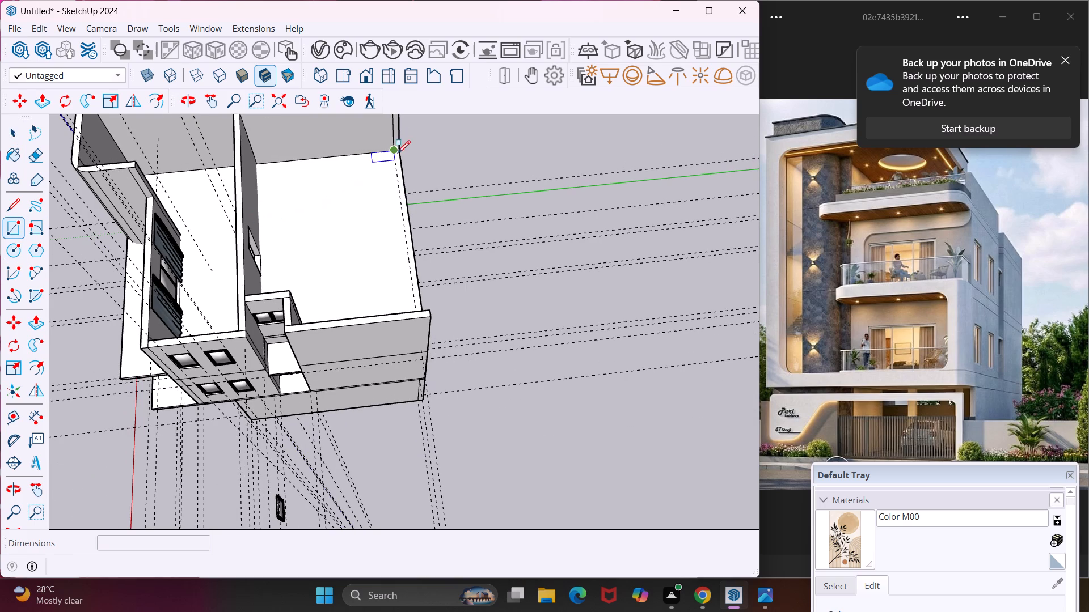
scroll(400, 150, "up", 7)
left_click(398, 150)
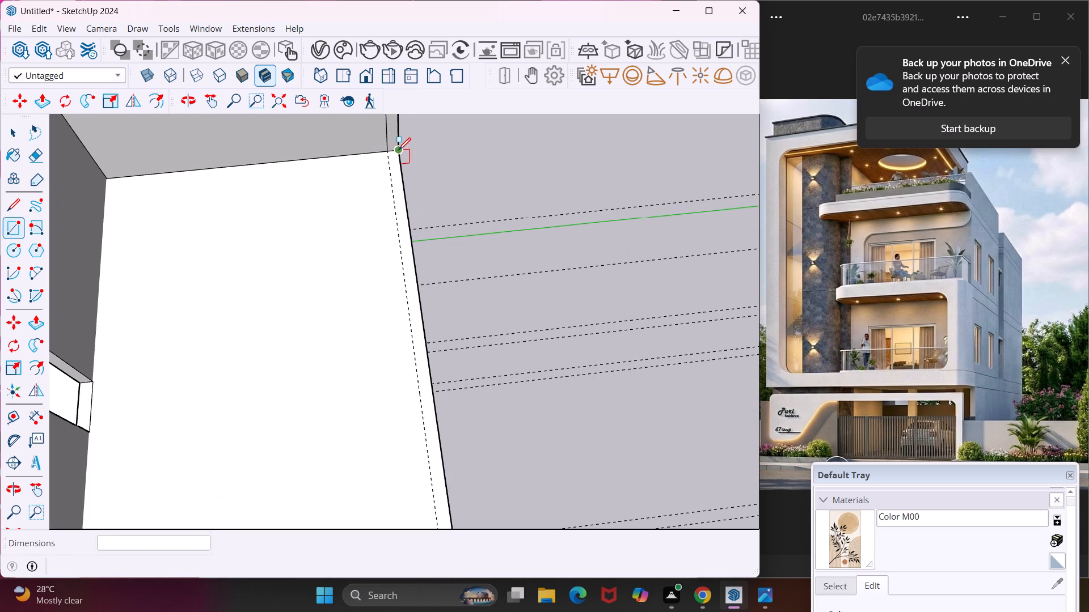
scroll(374, 202, "down", 10)
middle_click_drag(378, 282, 393, 362)
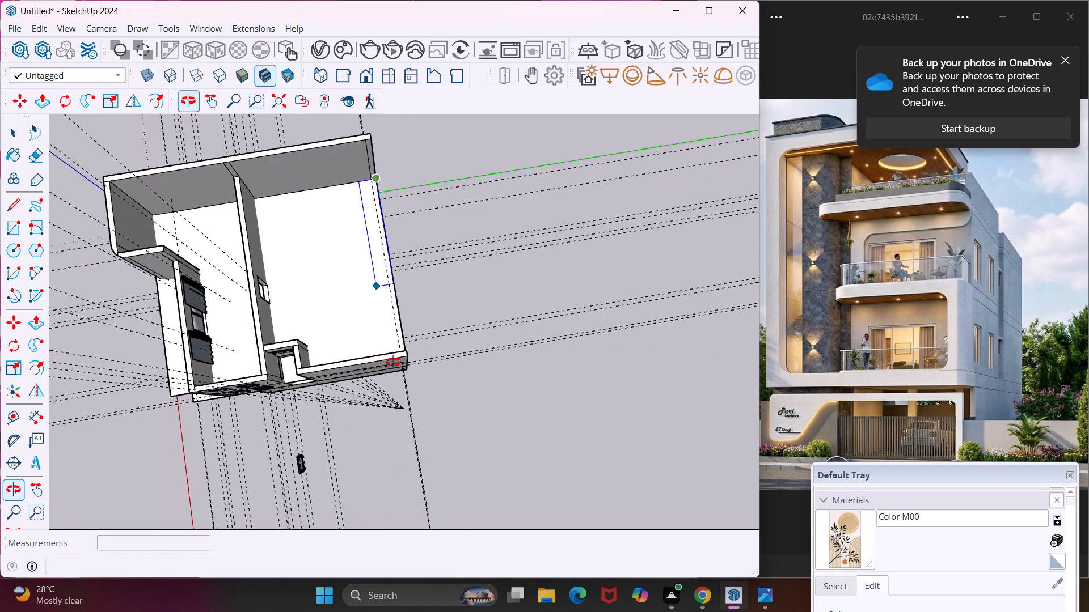
middle_click_drag(393, 362, 396, 376)
scroll(399, 358, "up", 16)
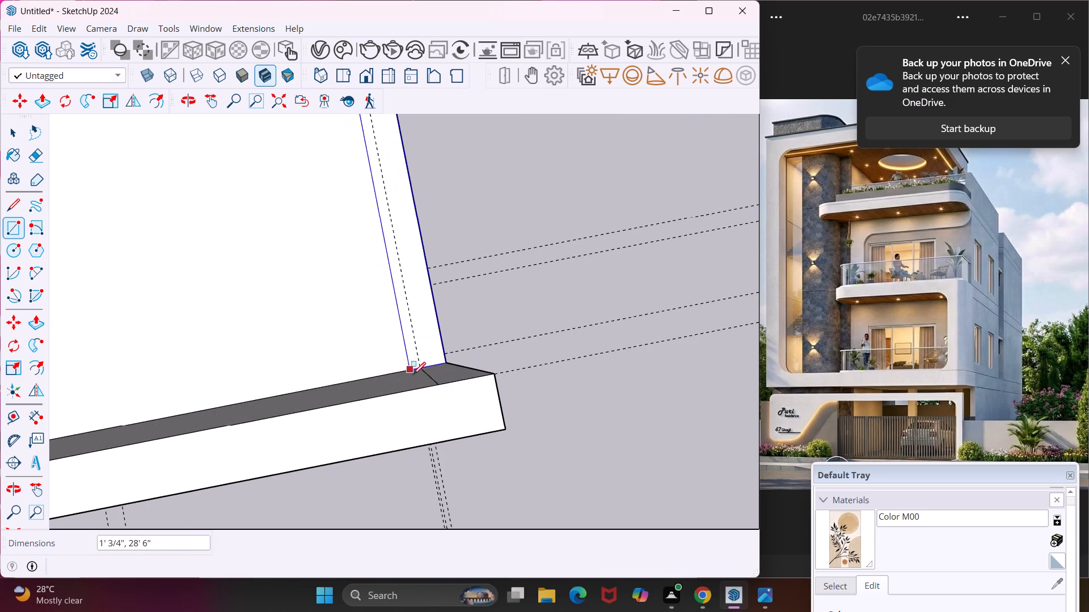
left_click(419, 368)
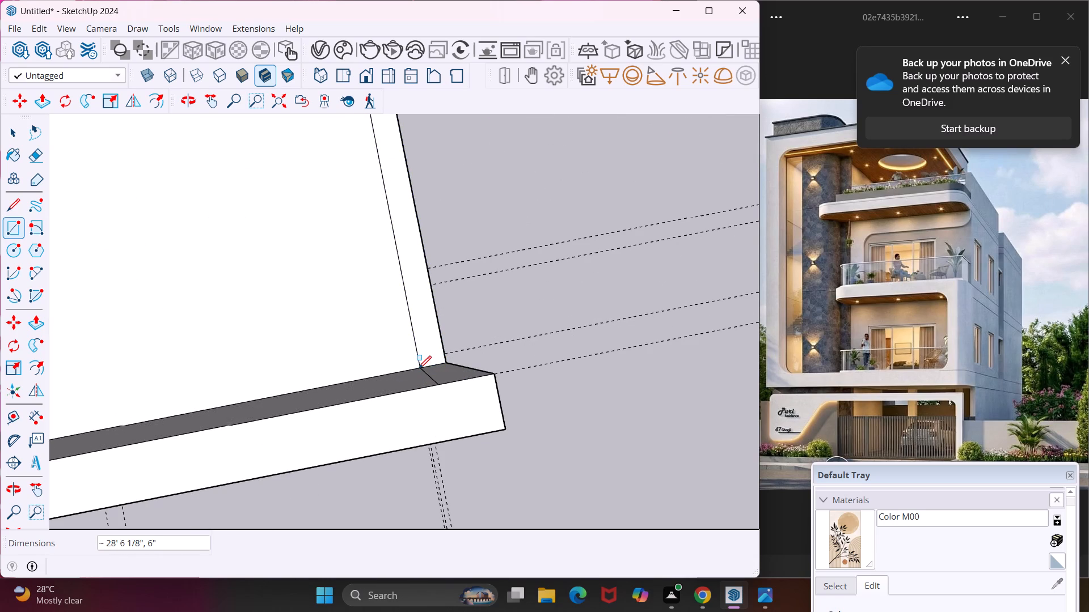
key("Escape")
key("space")
Push/Pull the 9" floor strip up 10' to the top of the adjoining walls.
left_click(427, 343)
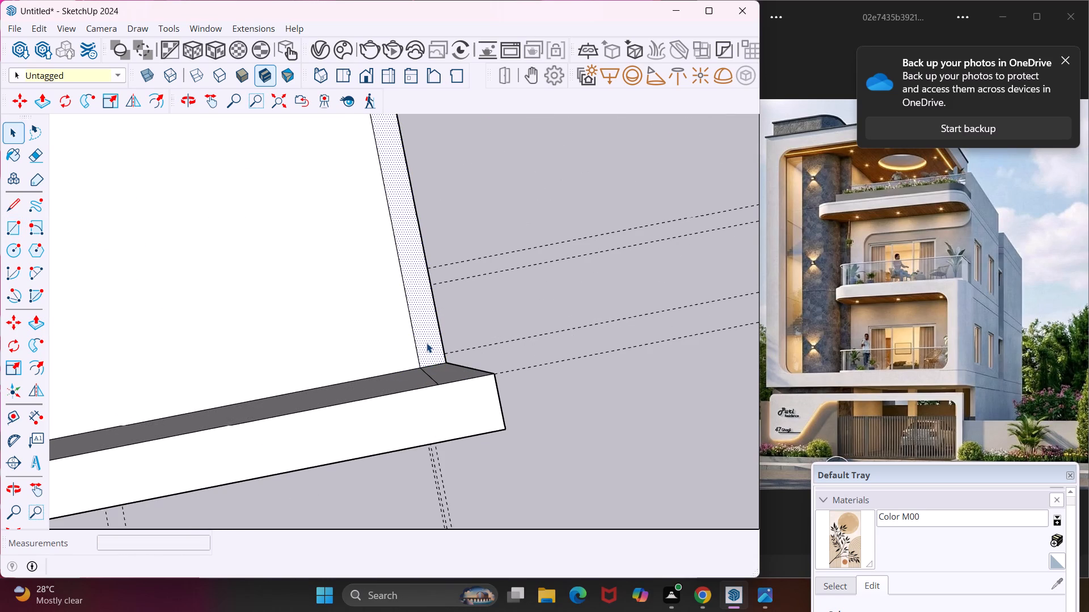
key("p")
left_click(427, 343)
scroll(427, 343, "down", 6)
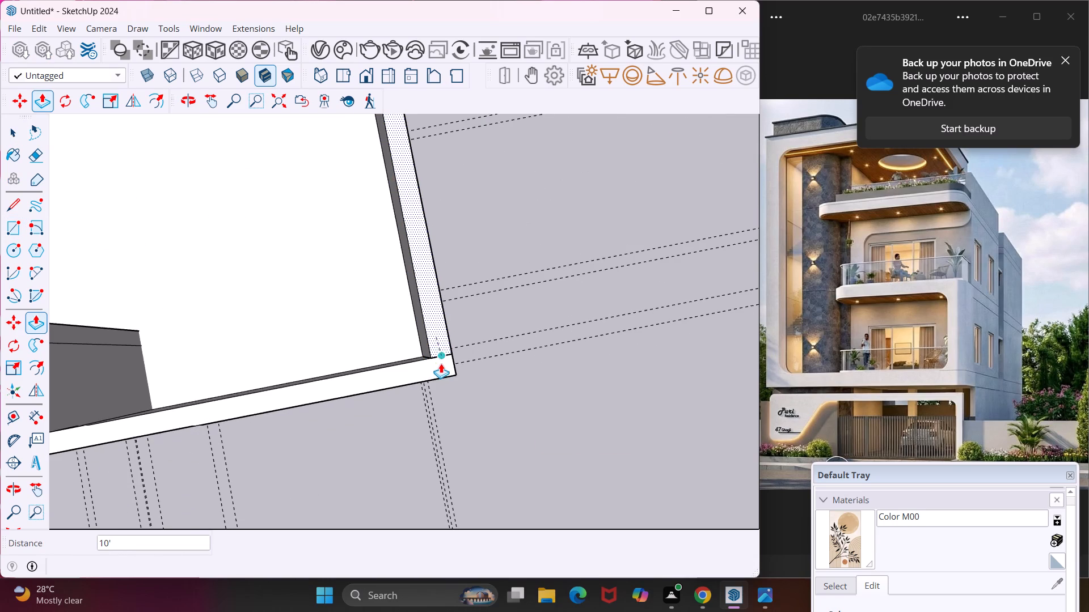
left_click(442, 365)
key("Escape")
key("space")
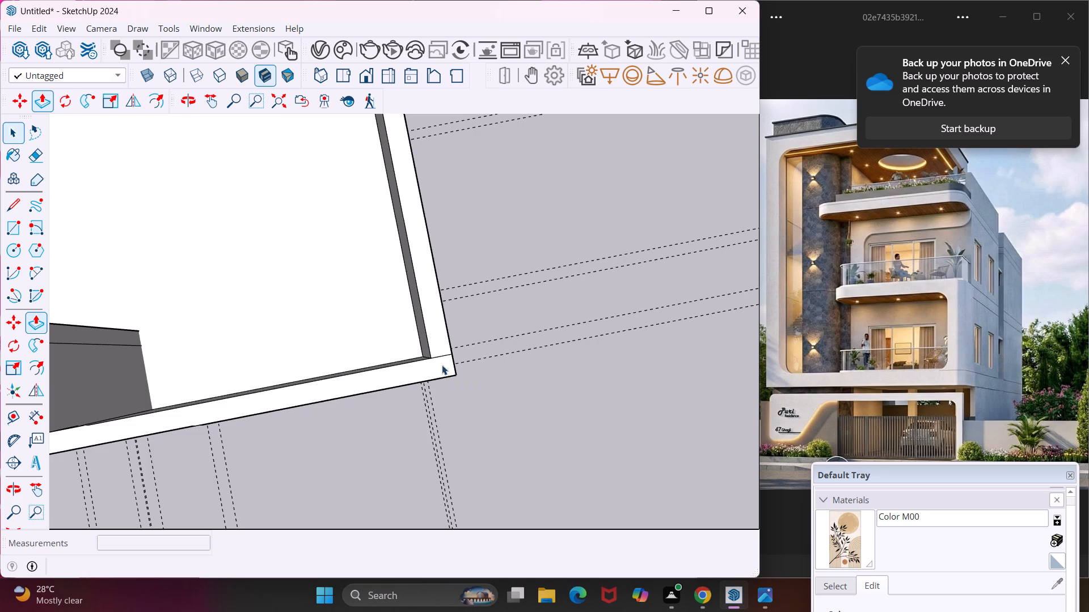
Search the downloaded Chaos Cosmos assets for door.
scroll(395, 334, "down", 17)
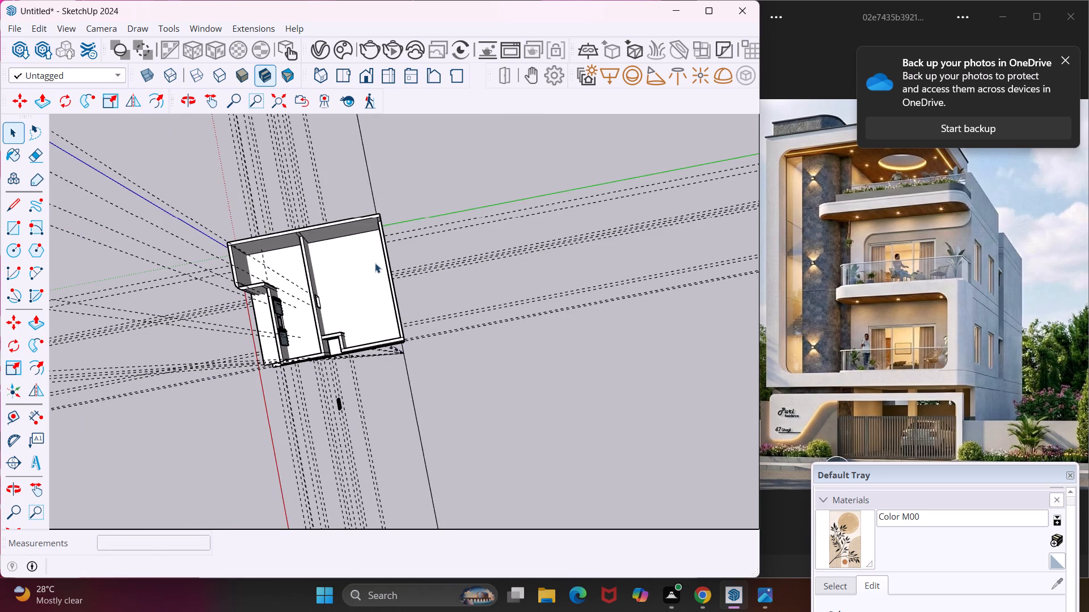
middle_click_drag(375, 262, 617, 94)
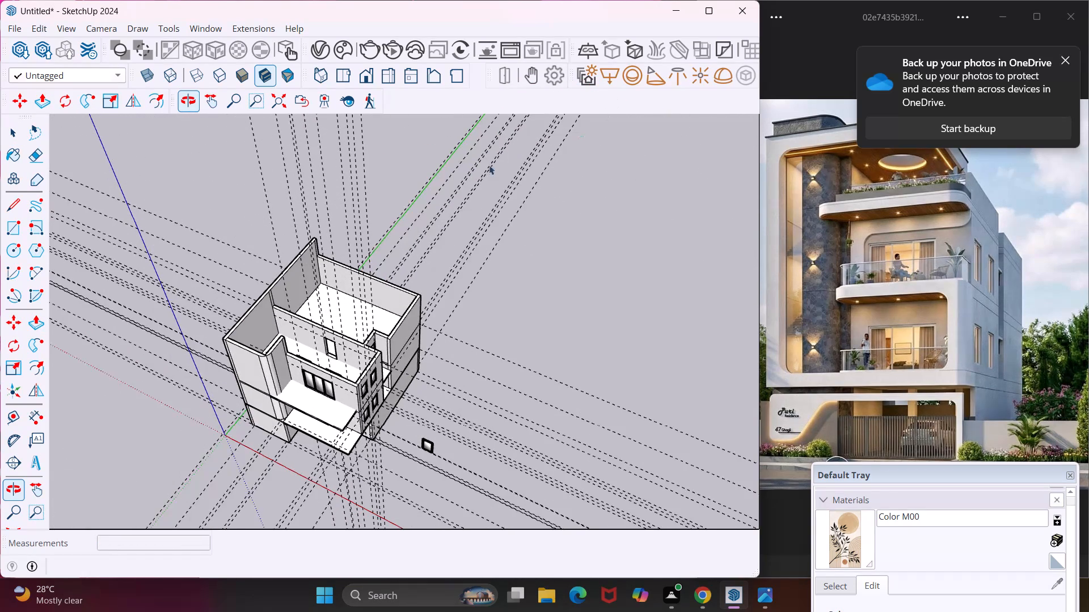
scroll(313, 251, "up", 4)
middle_click_drag(313, 251, 393, 167)
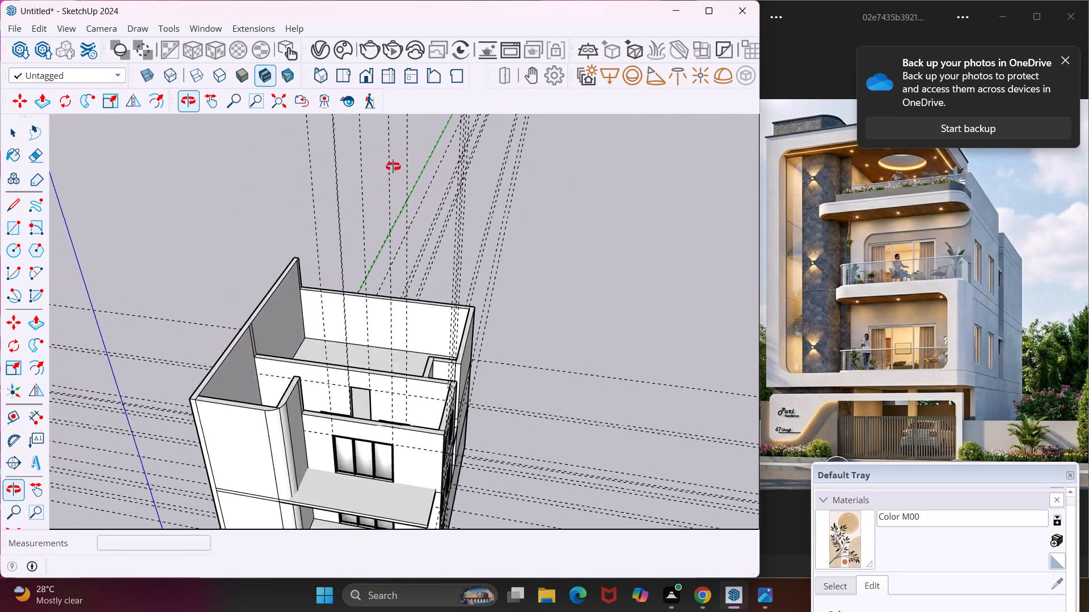
middle_click_drag(393, 167, 396, 163)
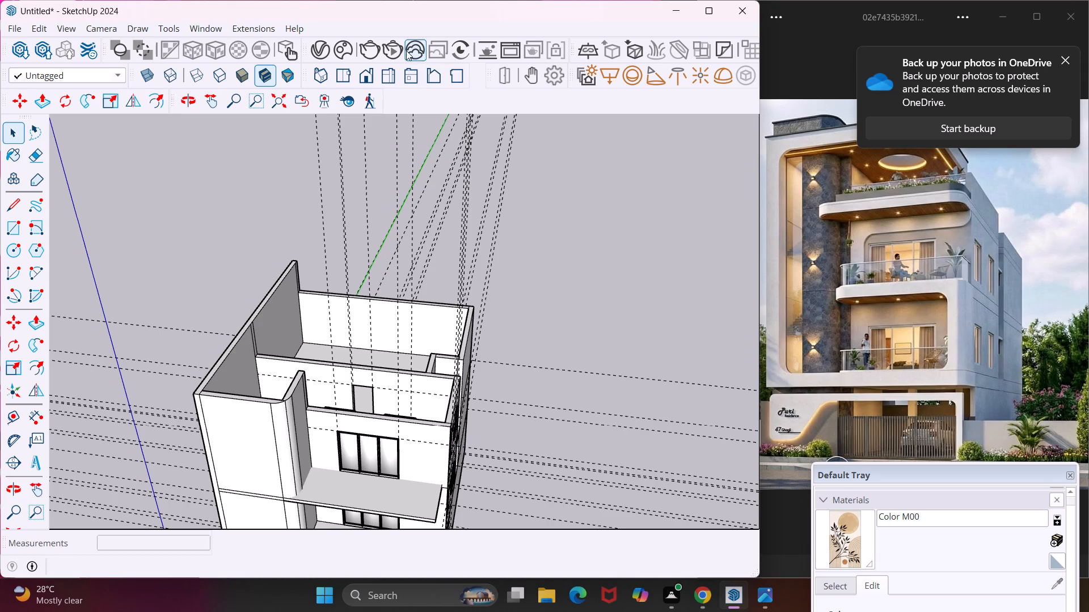
left_click(353, 47)
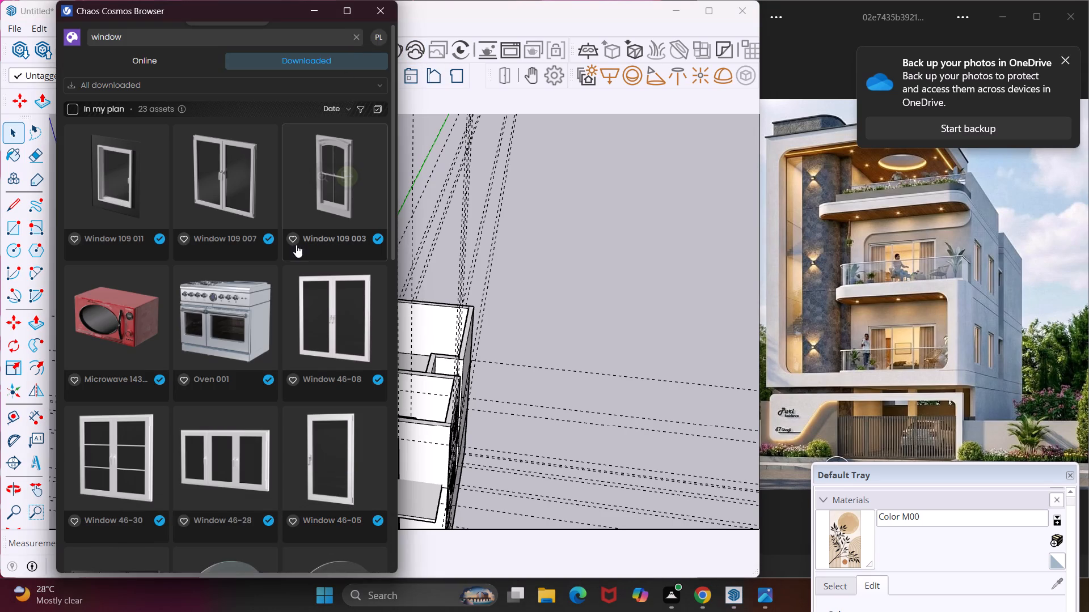
scroll(285, 283, "down", 15)
scroll(285, 284, "up", 4)
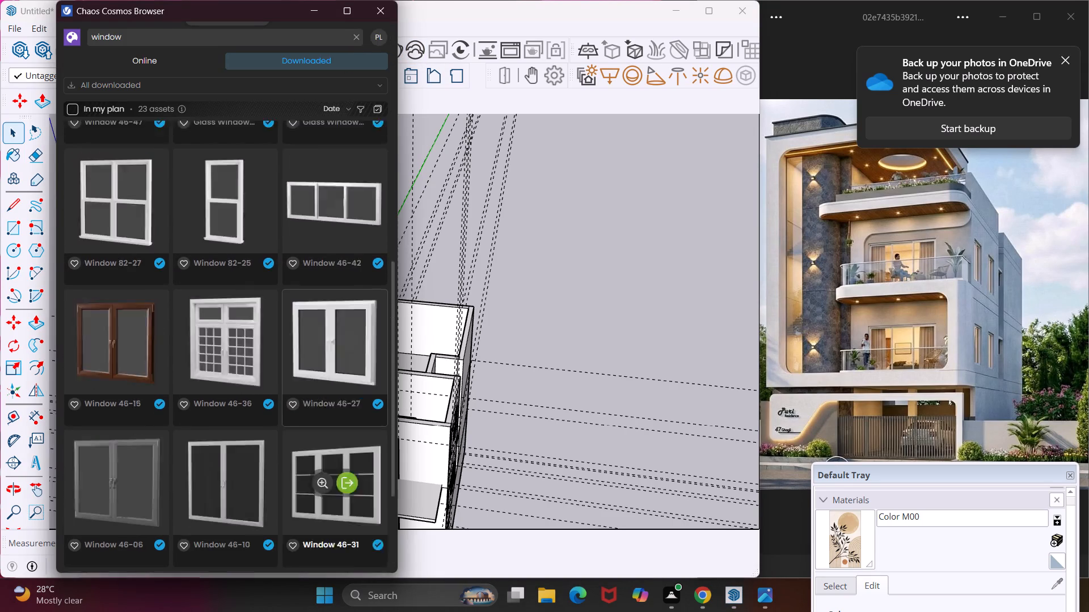
scroll(285, 284, "up", 20)
left_click(178, 35)
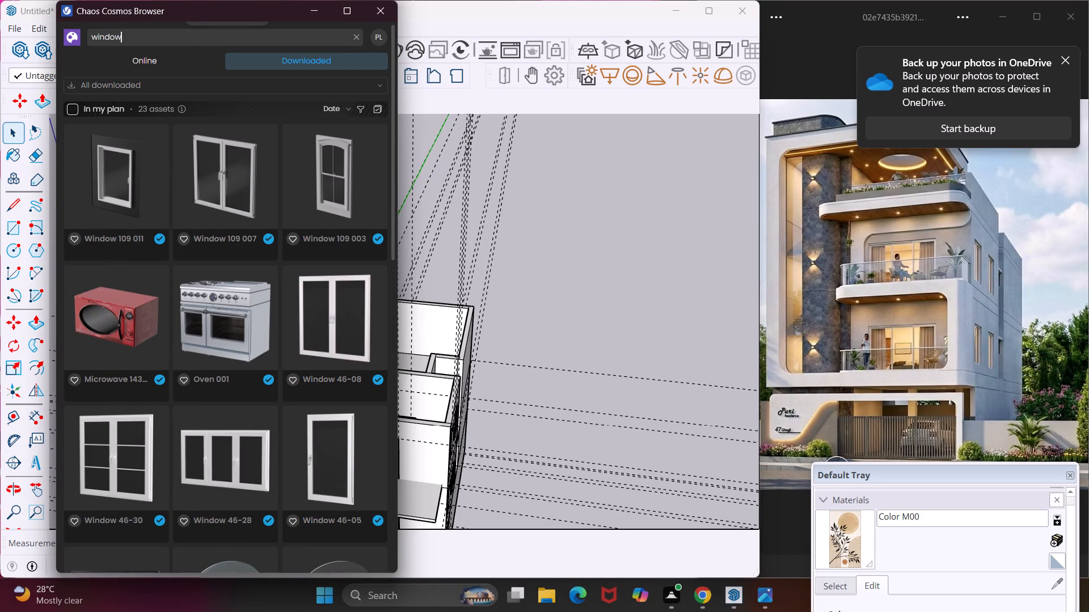
key("BackSpace")
key("BackSpace")
key("BackSpace")
key("BackSpace")
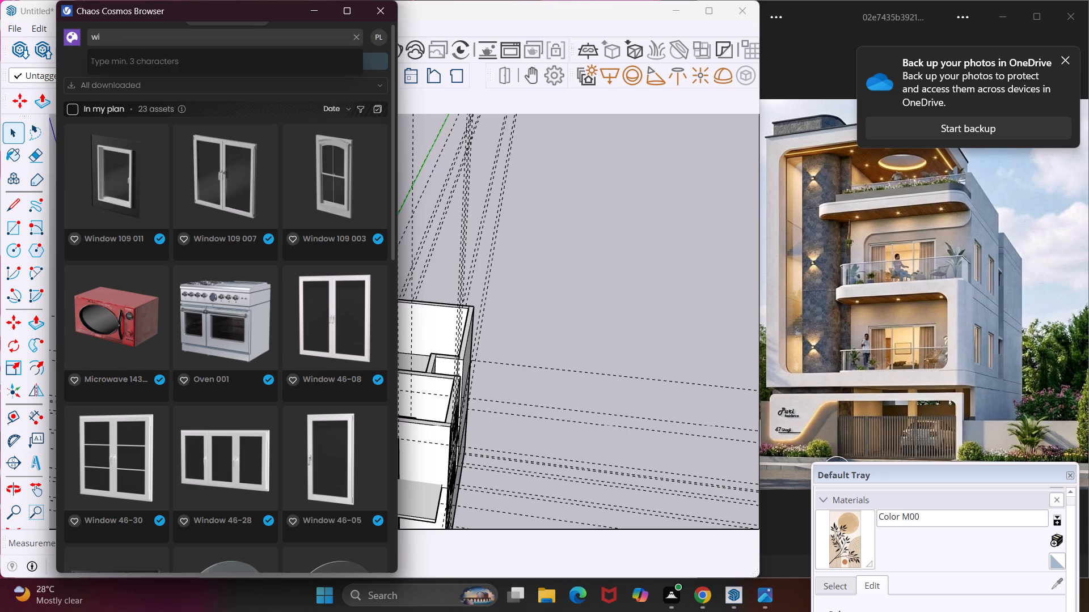
key("BackSpace")
key("BackSpace")
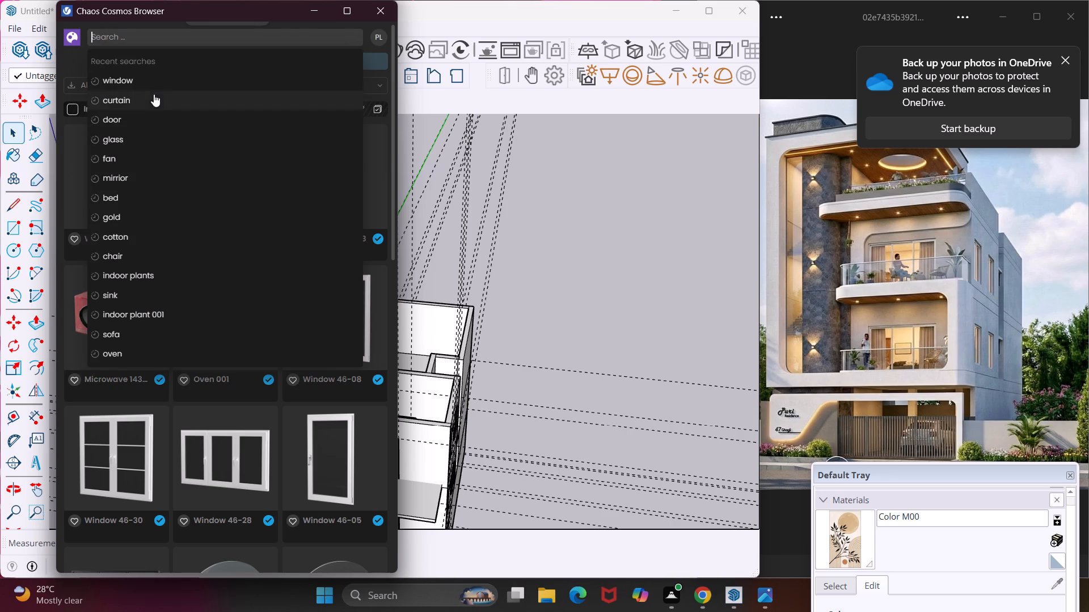
left_click(117, 120)
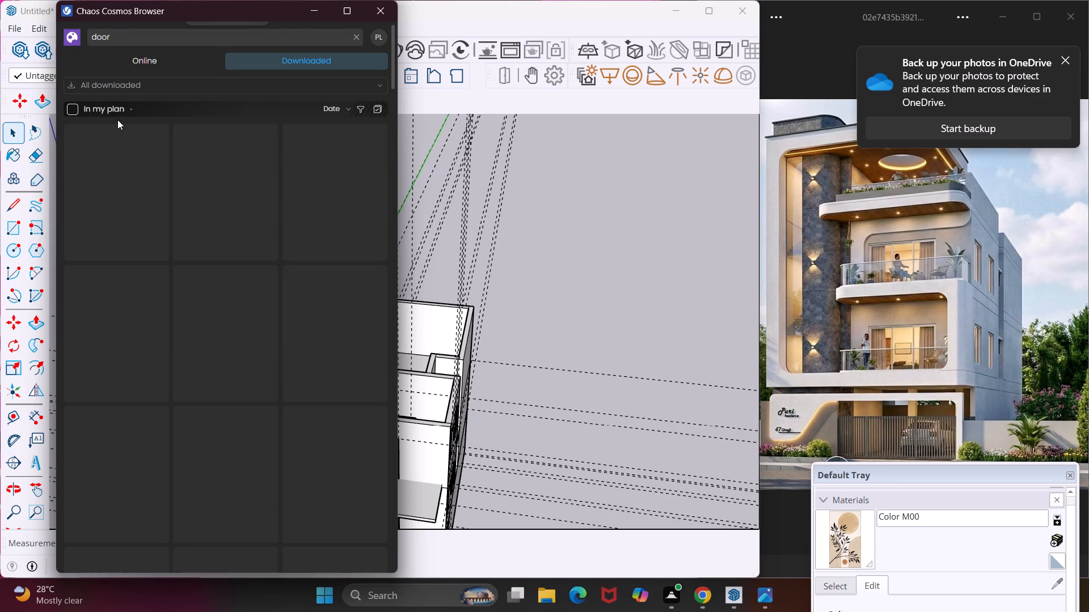
Browse the door search results and import the Door 109 063 asset into the model.
scroll(145, 184, "down", 7)
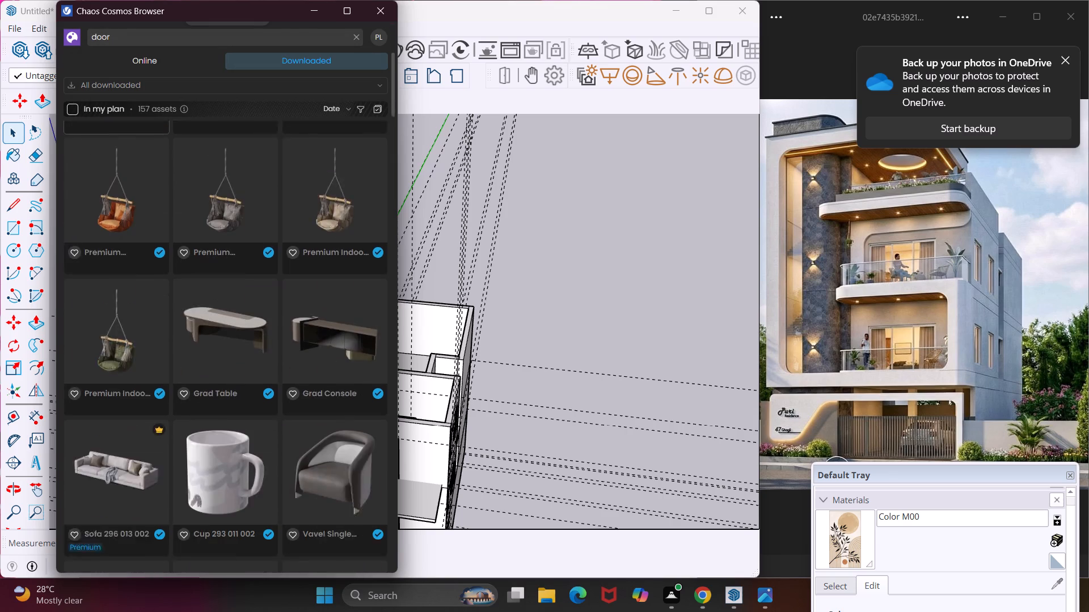
scroll(145, 192, "down", 13)
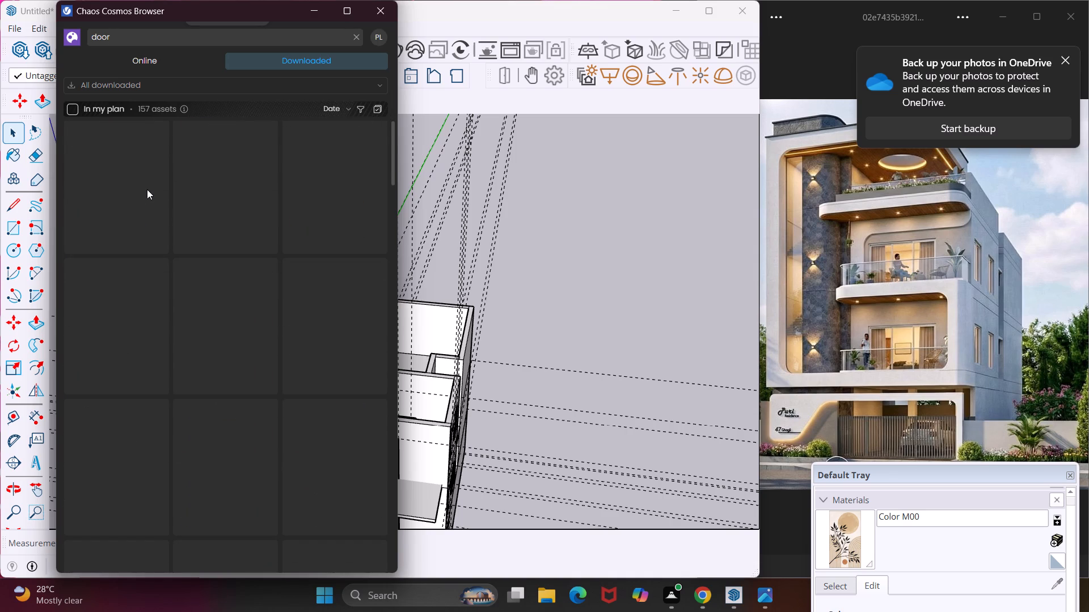
scroll(147, 190, "down", 9)
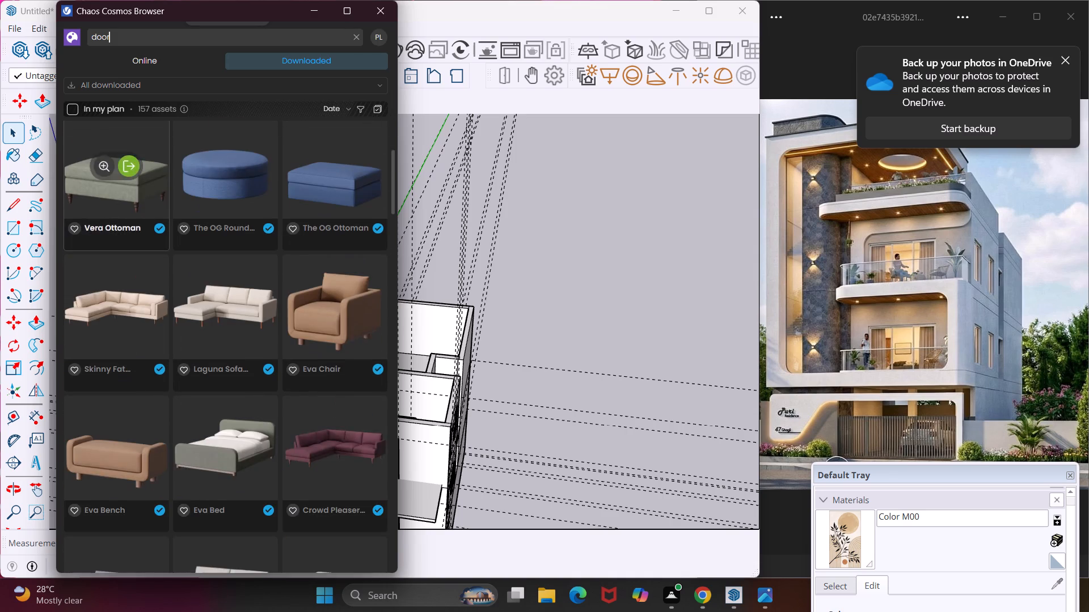
scroll(147, 192, "down", 9)
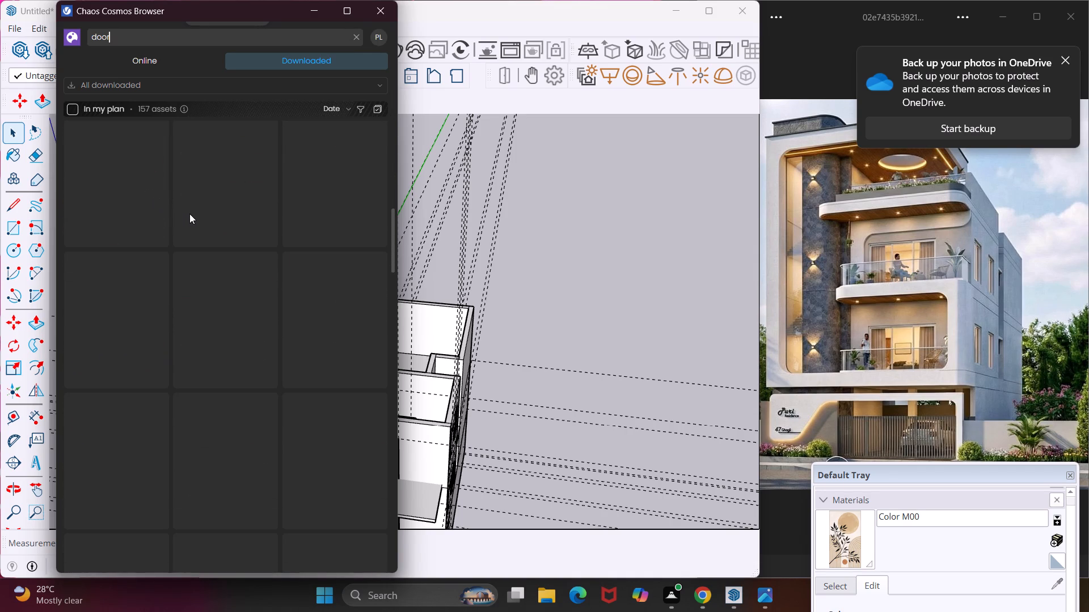
scroll(192, 214, "up", 2)
scroll(192, 214, "down", 4)
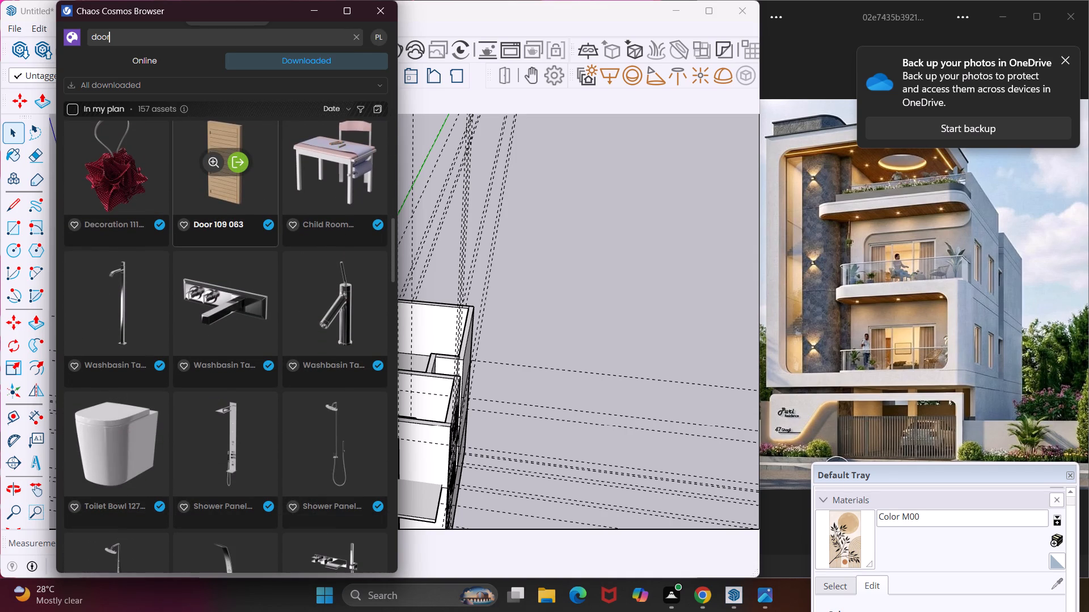
left_click(235, 165)
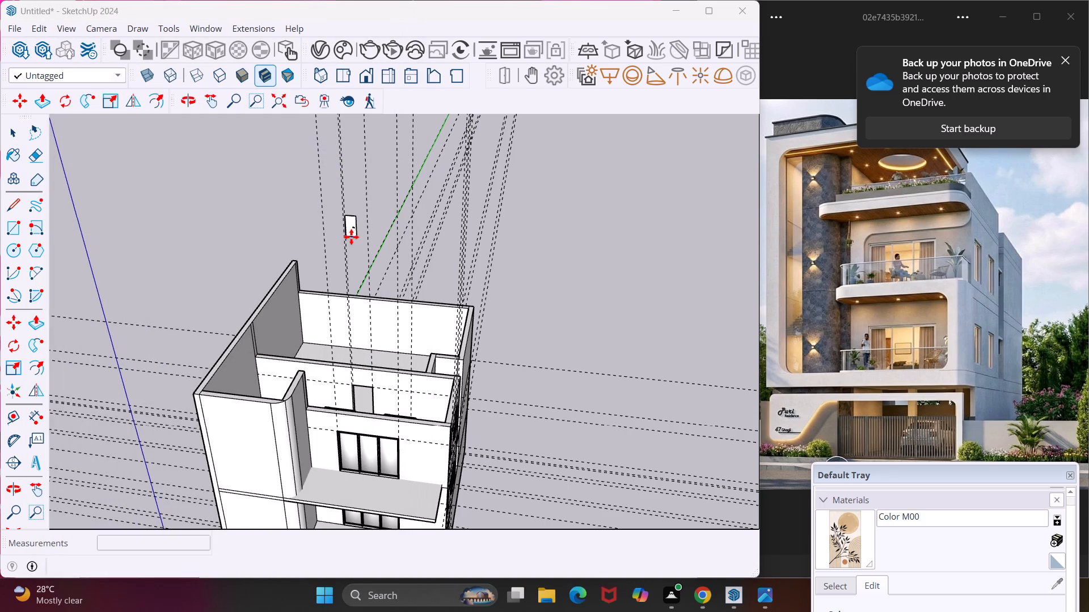
Place the imported door at the base of the doorway opening in the upper storey's partition wall.
middle_click_drag(368, 401, 297, 448)
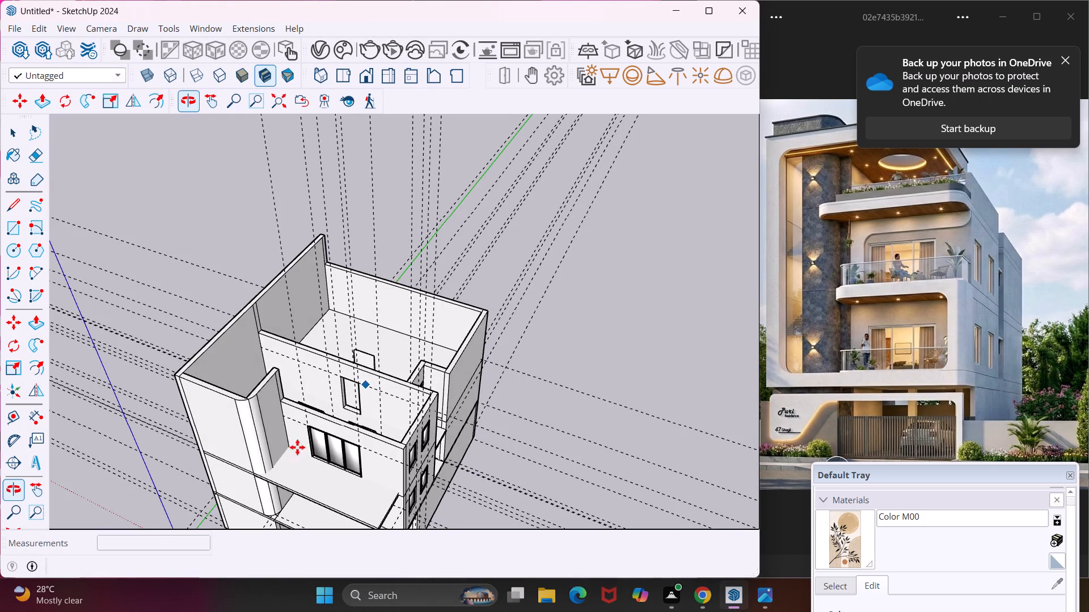
scroll(348, 410, "up", 2)
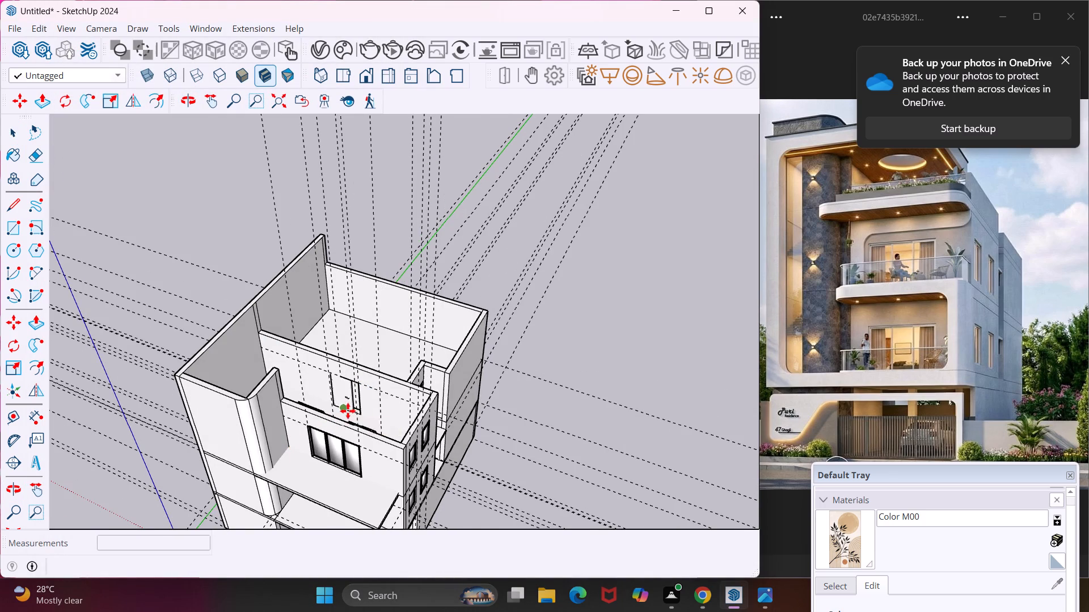
scroll(348, 411, "up", 12)
middle_click_drag(349, 411, 381, 413)
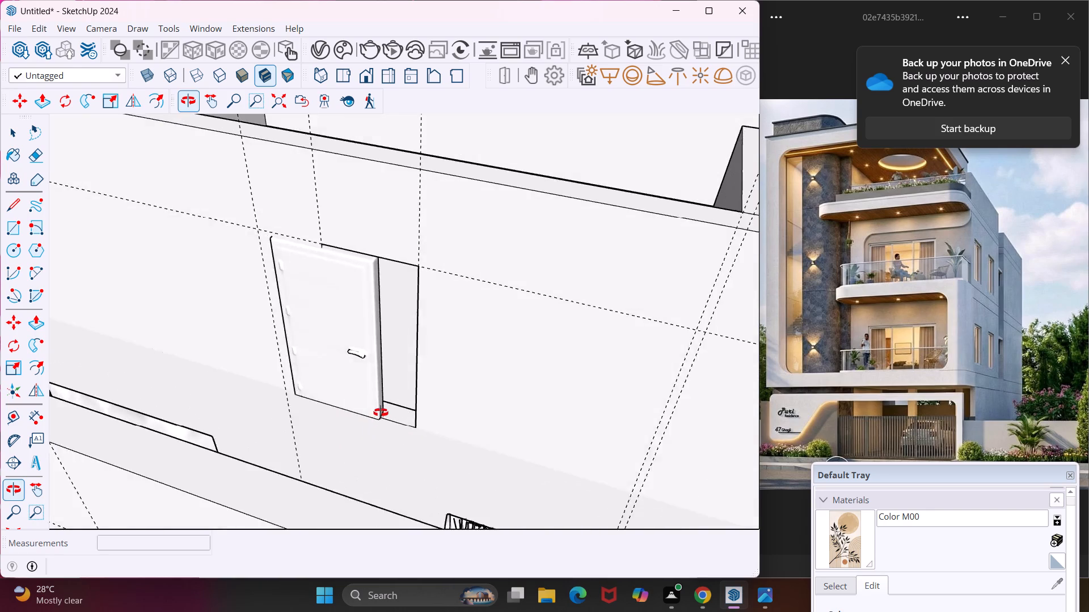
middle_click_drag(381, 413, 407, 413)
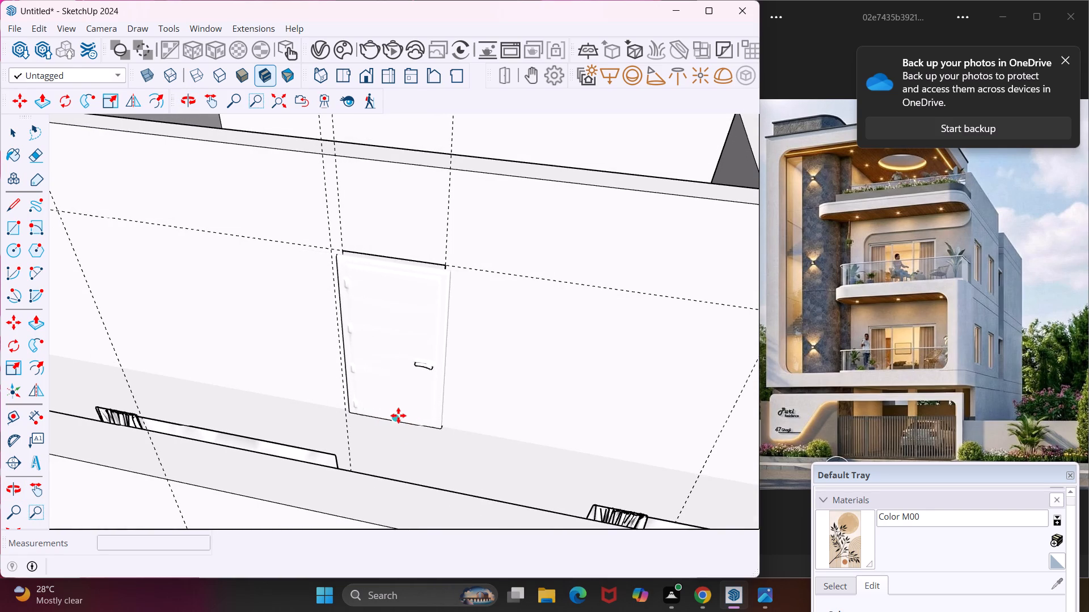
left_click(412, 420)
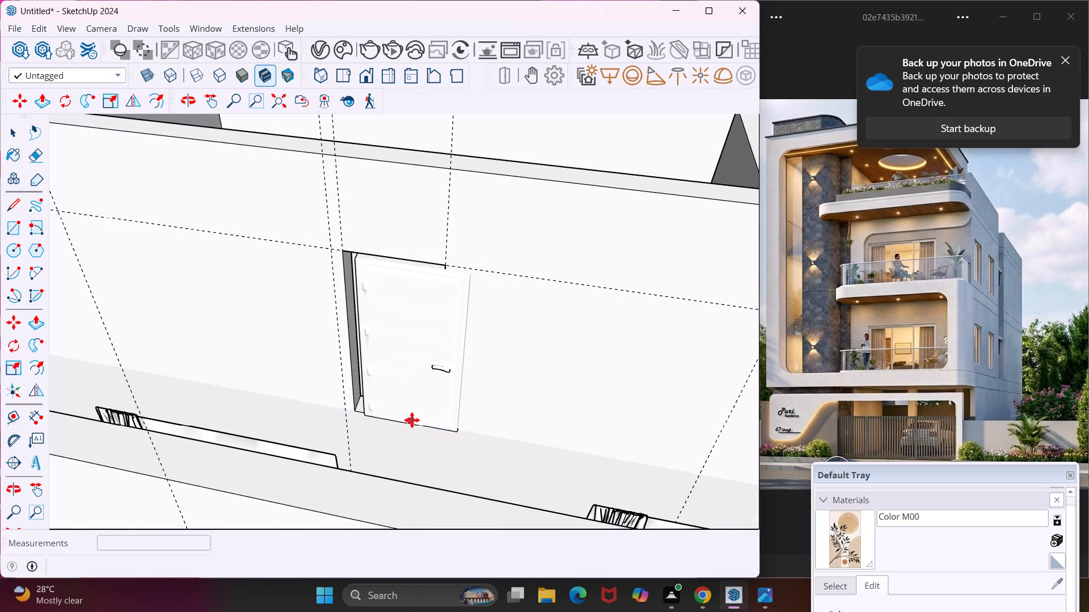
key("Escape")
key("space")
Scale the placed door's height by about 1.02 to meet the top of the partition wall's doorway opening.
middle_click_drag(390, 410, 412, 414)
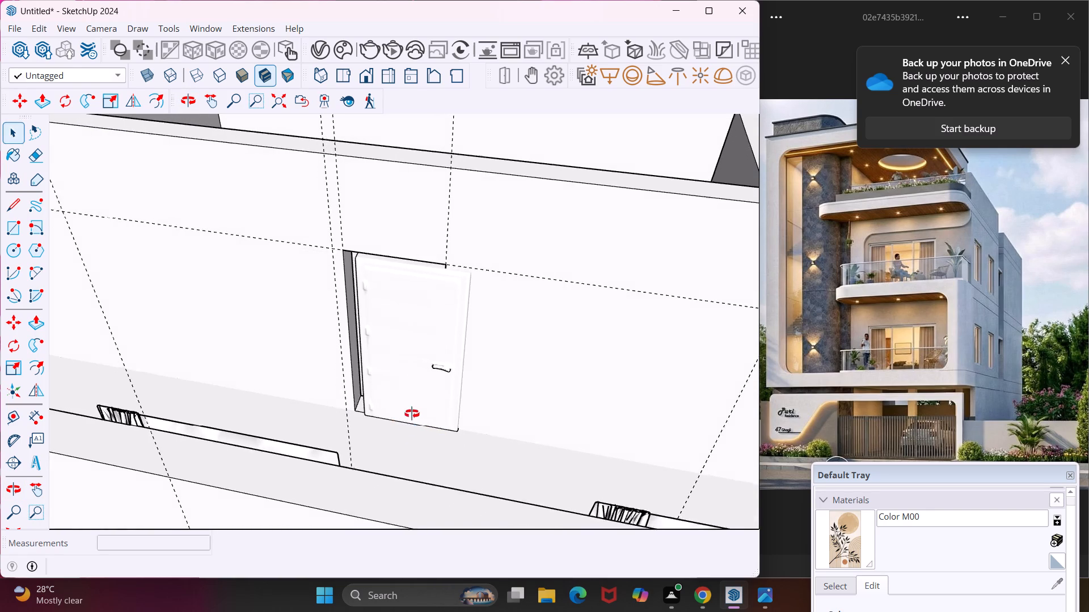
middle_click_drag(412, 414, 506, 409)
left_click(474, 365)
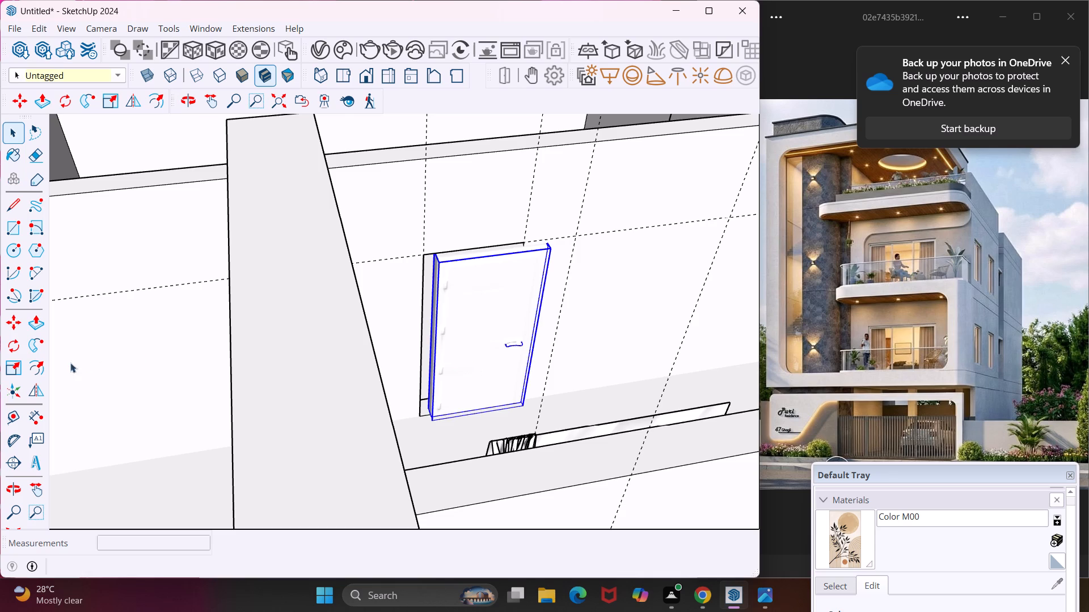
left_click(18, 364)
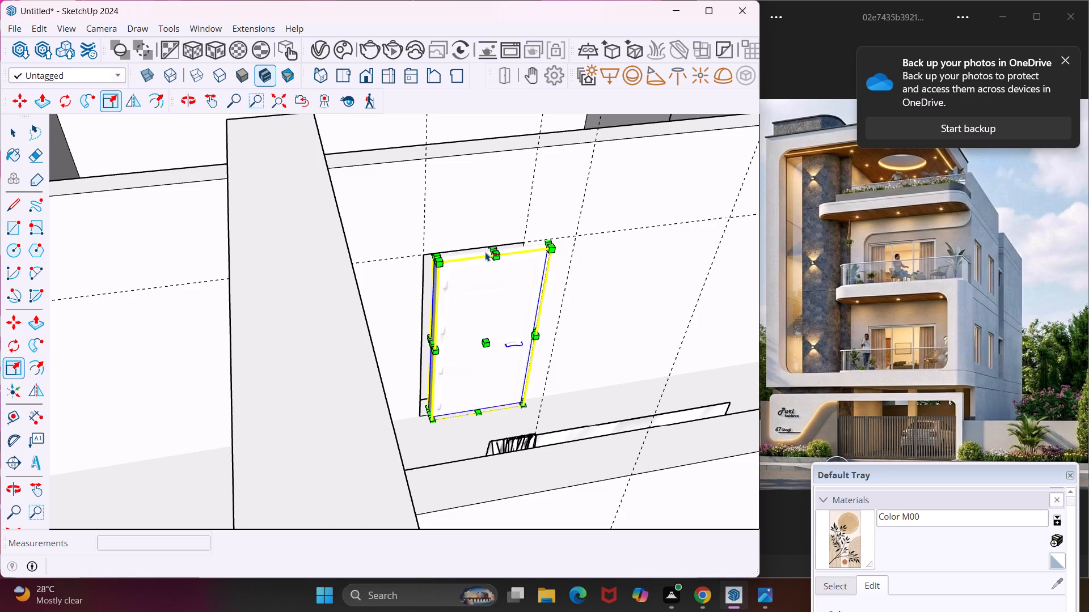
scroll(489, 250, "up", 14)
left_click(497, 252)
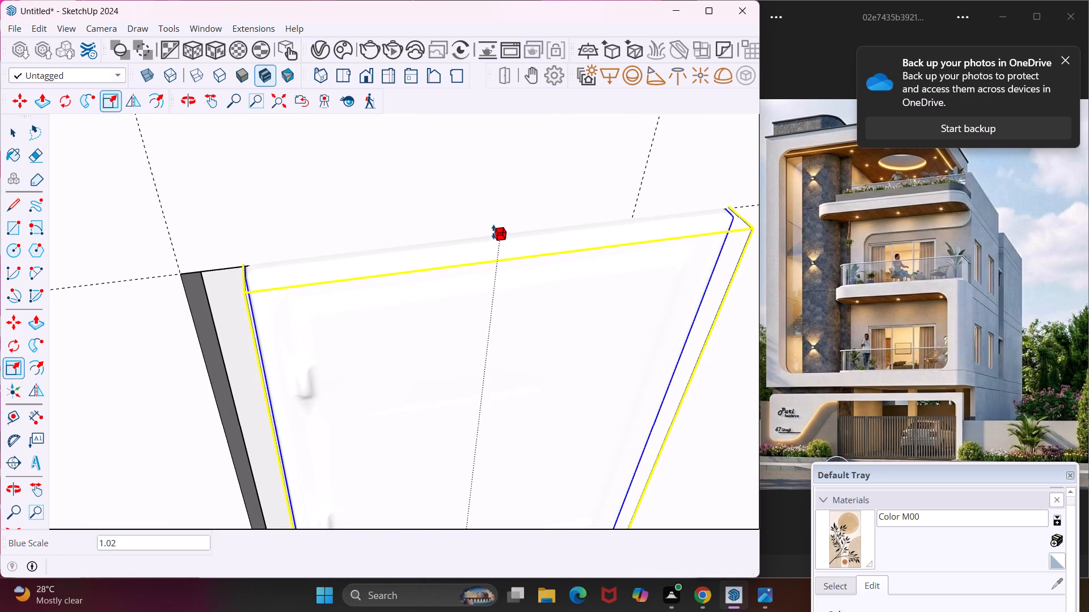
left_click(493, 232)
scroll(309, 337, "down", 4)
middle_click_drag(354, 360, 354, 360)
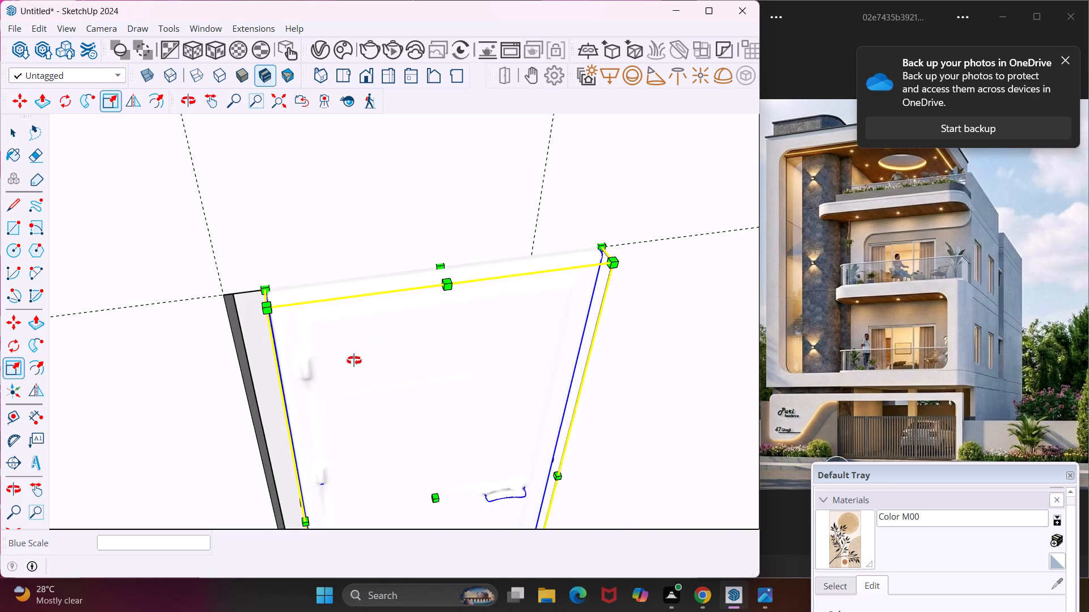
Scale the placed door's width by about 0.78, pulling its hinge side inward toward the handle side.
middle_click_drag(354, 360, 442, 334)
scroll(412, 339, "down", 7)
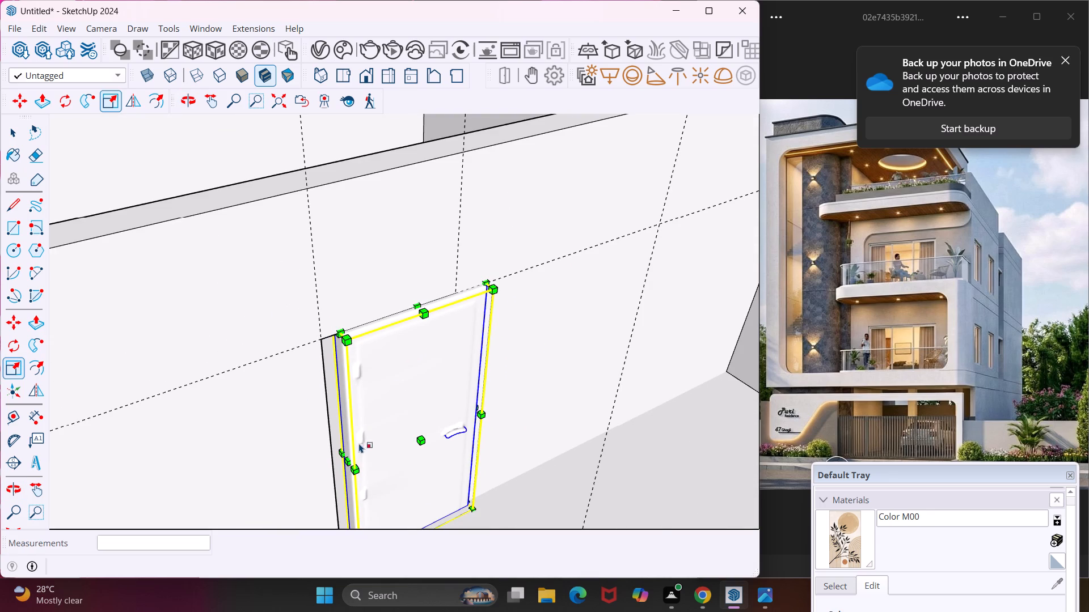
left_click(349, 461)
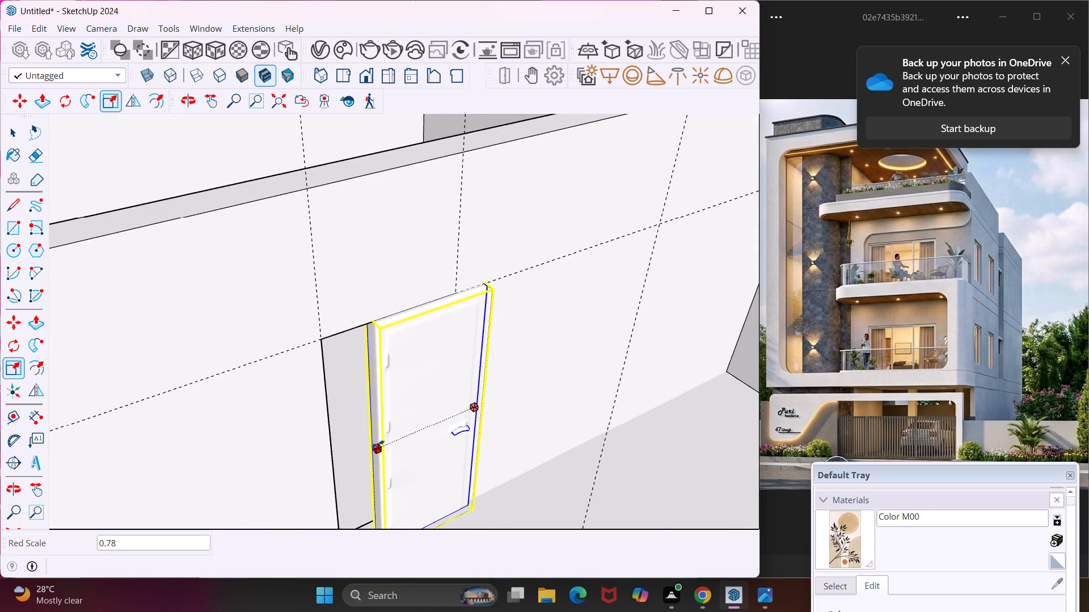
left_click(379, 443)
Move the narrowed door about 9 7/16" so its handle-side bottom corner meets the doorway opening's bottom corner.
middle_click_drag(415, 438, 324, 436)
key("m")
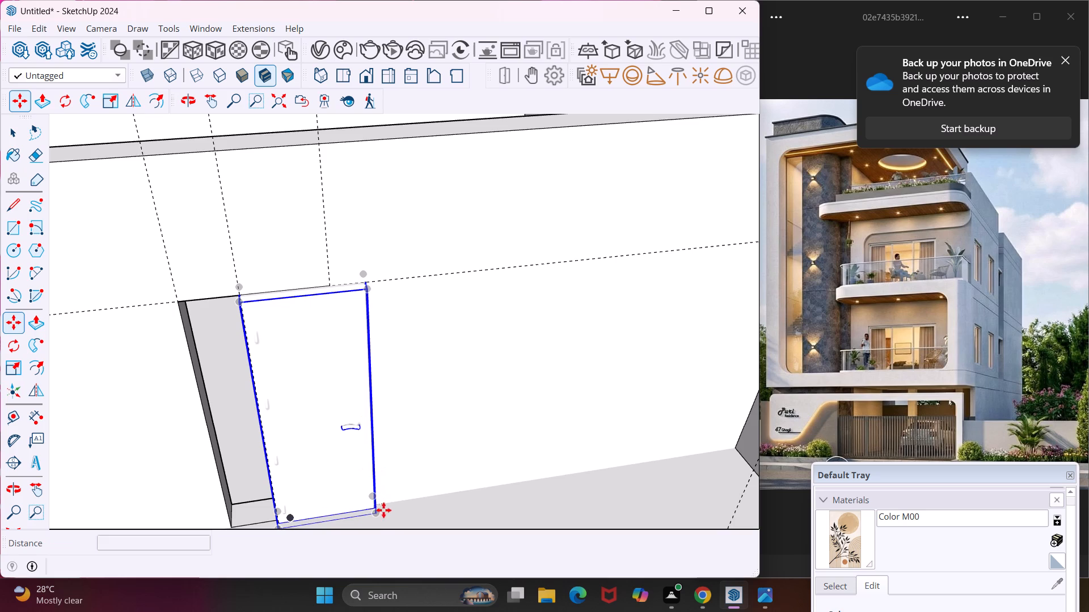
left_click(375, 515)
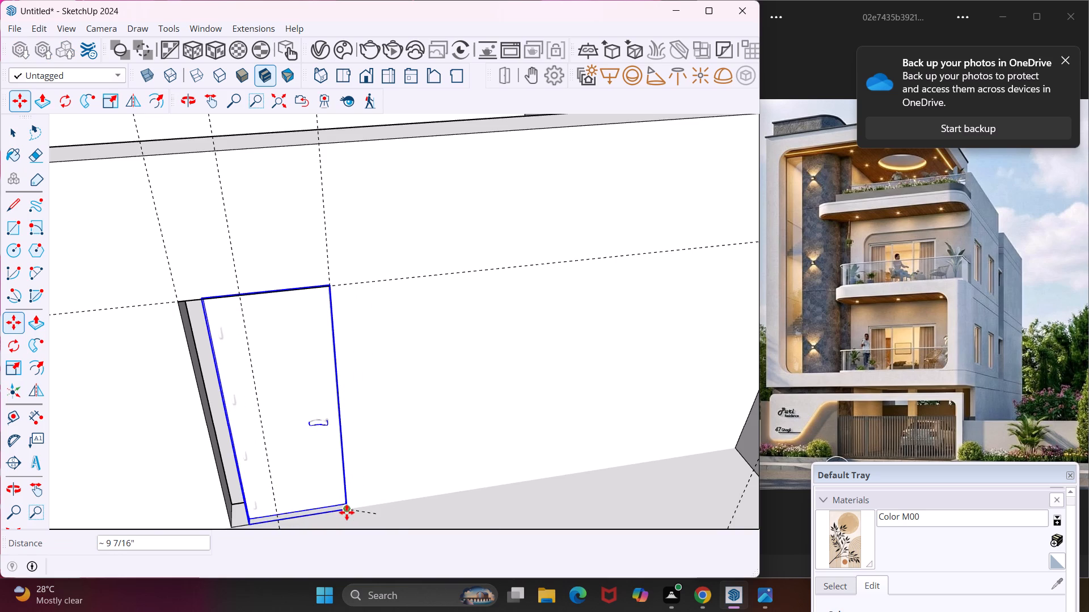
scroll(347, 512, "up", 5)
left_click(347, 512)
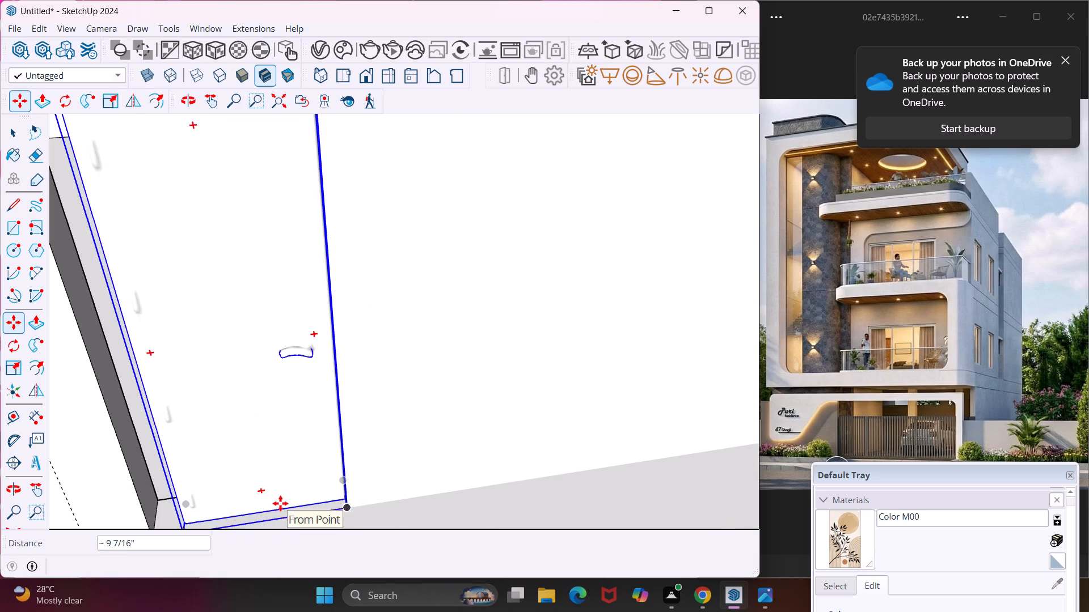
key("Escape")
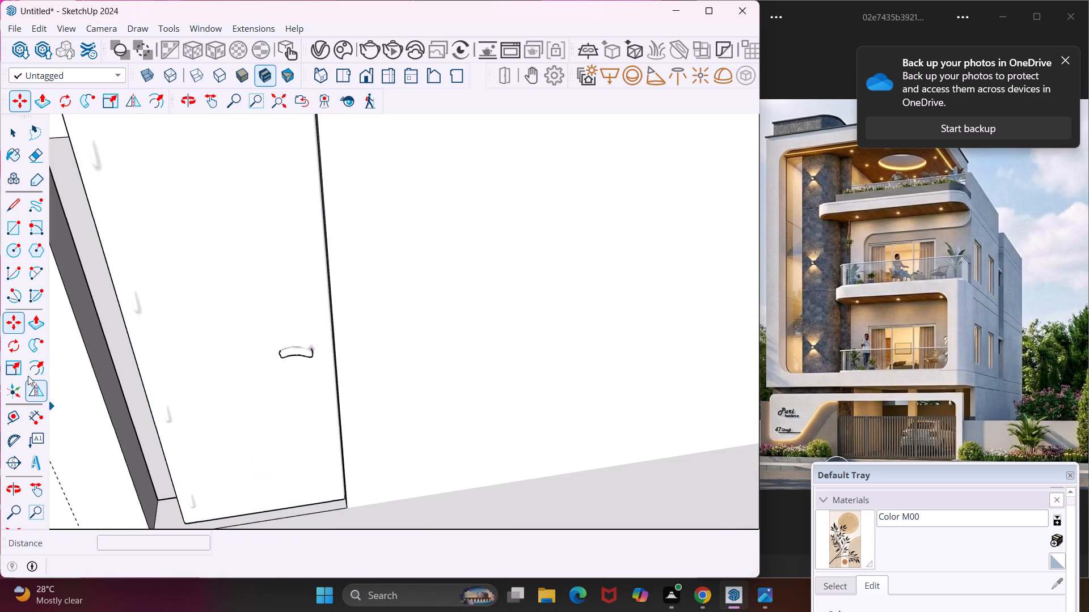
Scale the door's width by about 1.18 from its hinge side to reach the doorway opening's opposite jamb.
left_click(15, 362)
middle_click_drag(135, 390, 220, 374)
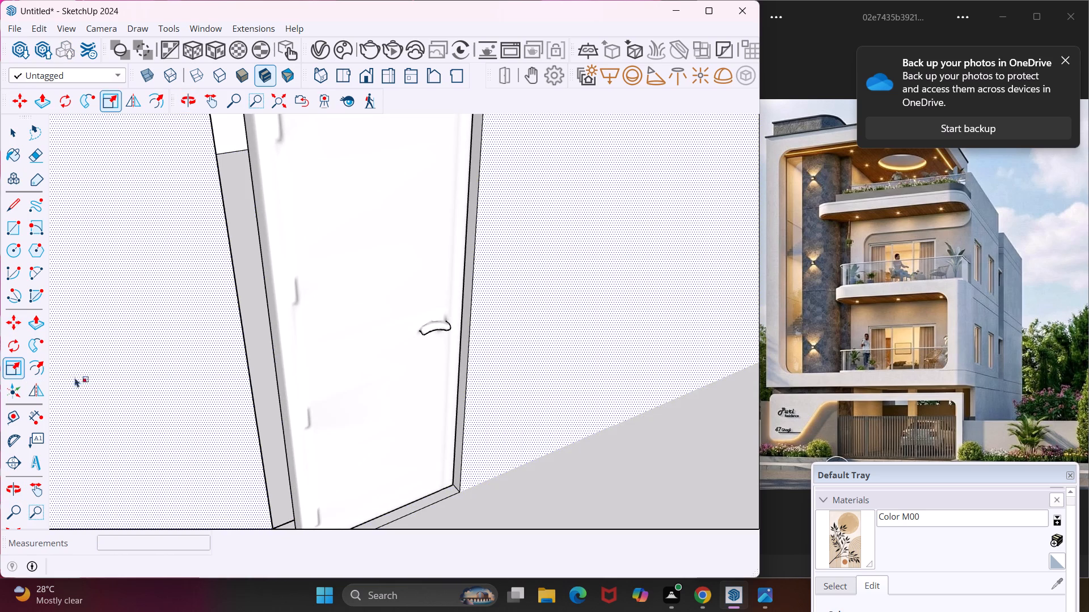
key("Escape")
key("space")
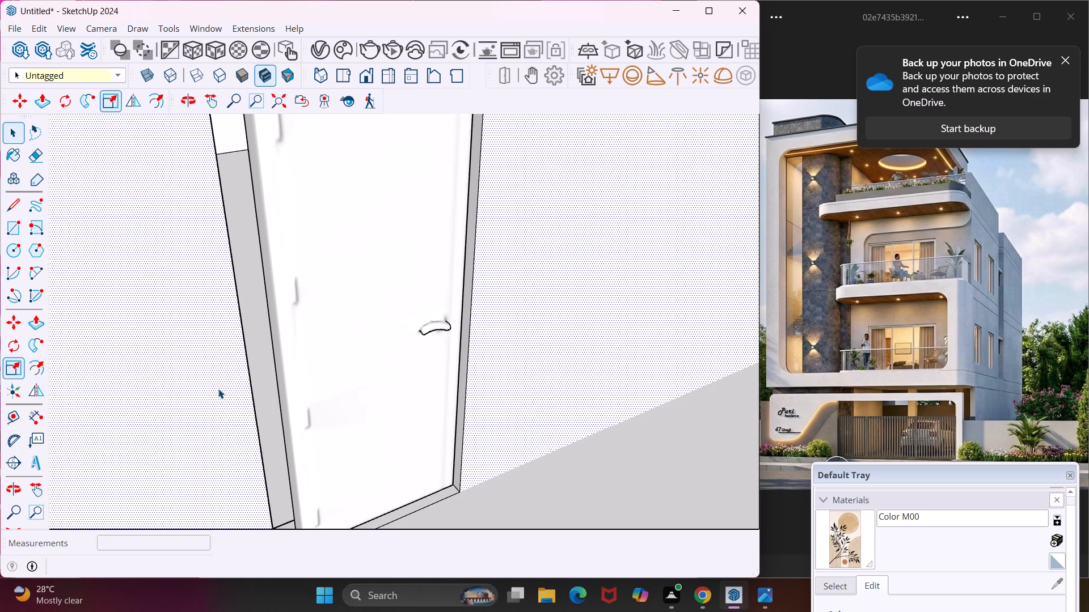
left_click(284, 372)
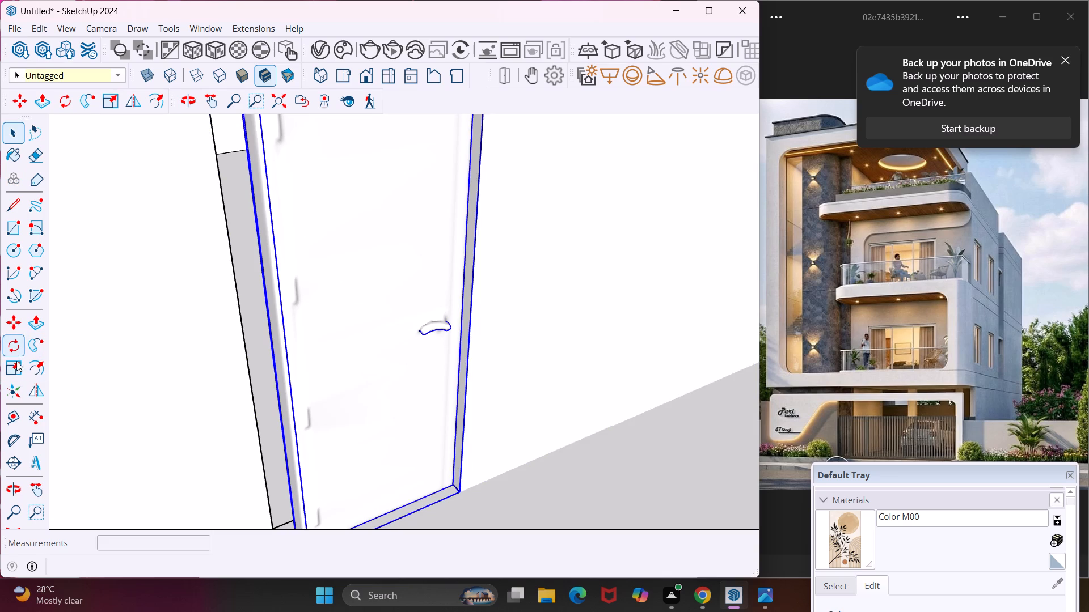
left_click(16, 366)
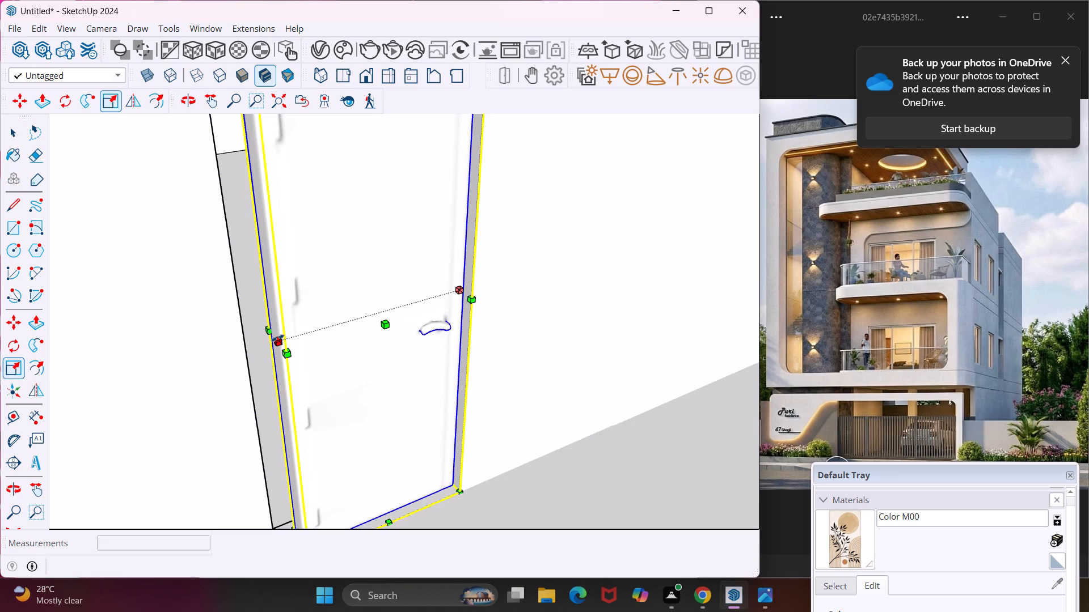
left_click(277, 338)
left_click(239, 355)
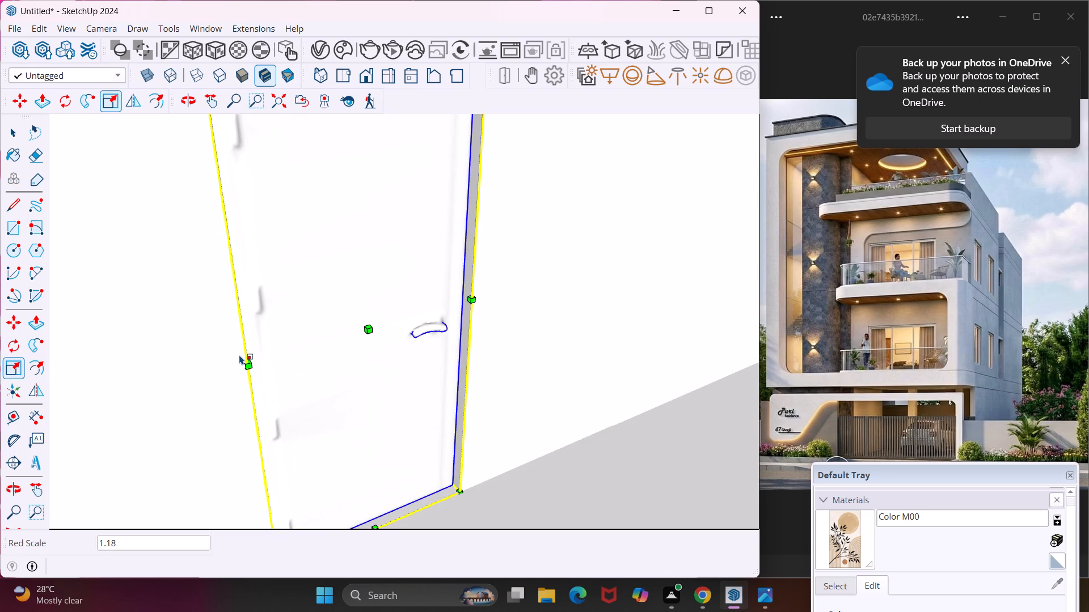
key("Escape")
key("space")
Examine the fitted door, the upper storey's rooms and the windowed side walls from inside and outside the building.
scroll(314, 329, "down", 6)
middle_click_drag(341, 295, 242, 375)
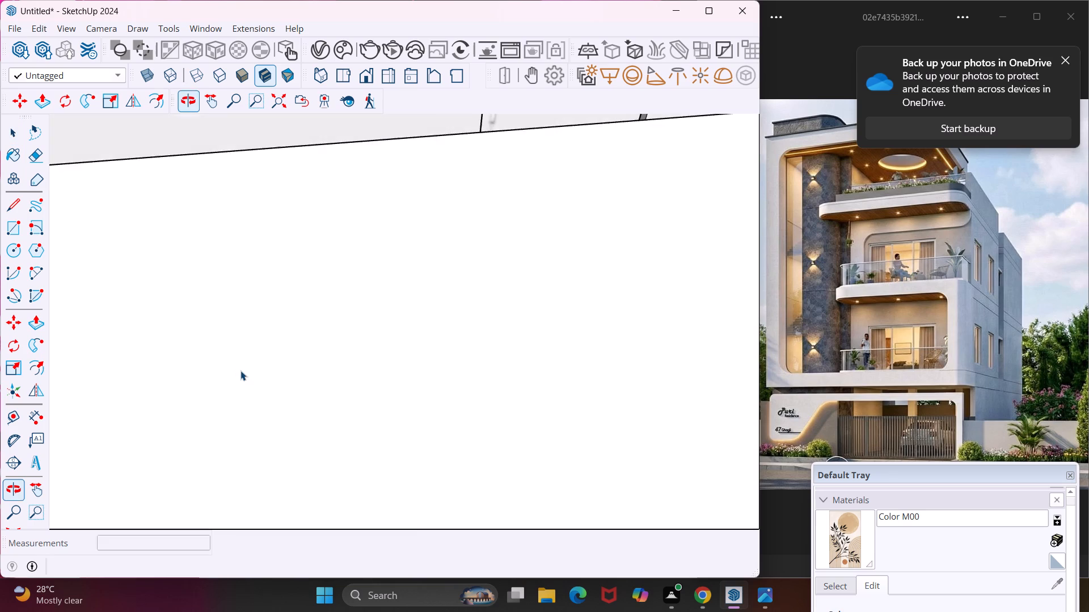
scroll(240, 363, "down", 6)
scroll(242, 361, "down", 20)
scroll(242, 361, "down", 8)
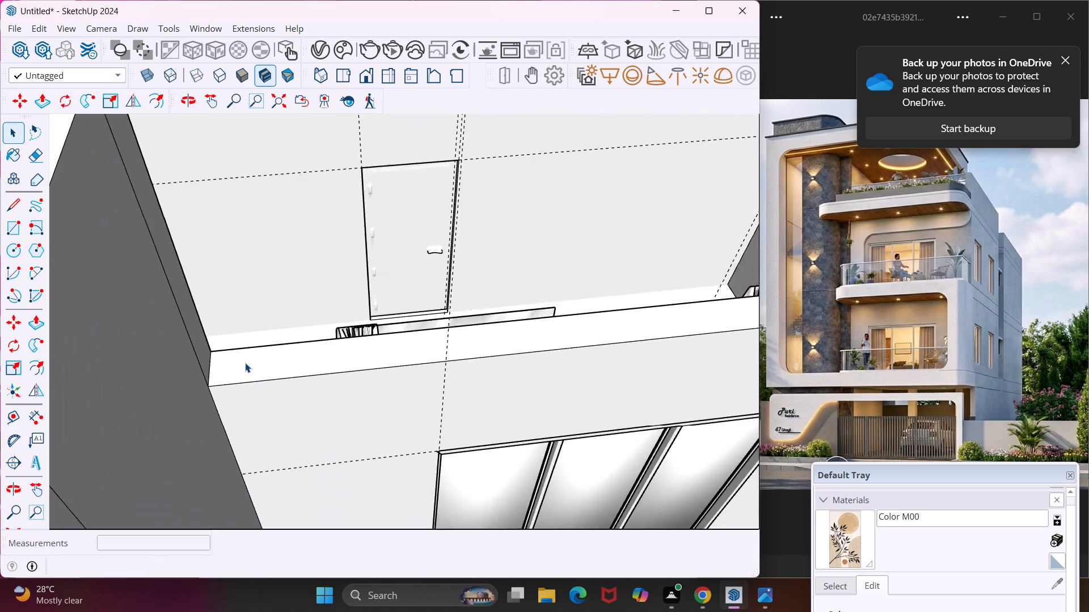
scroll(244, 363, "down", 19)
middle_click_drag(431, 287, 205, 245)
middle_click_drag(553, 167, 427, 174)
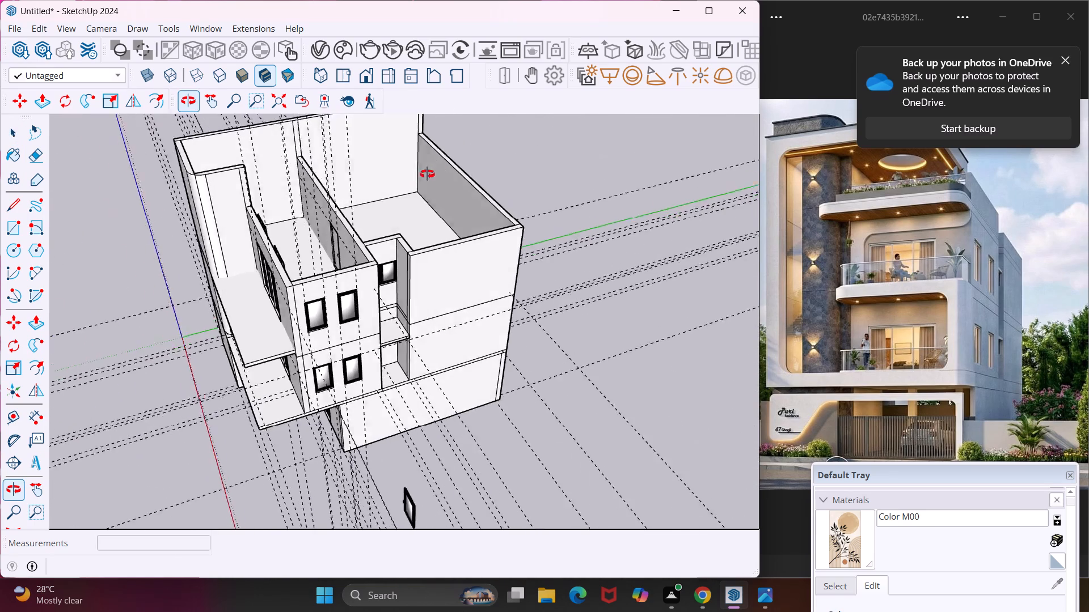
middle_click_drag(427, 174, 377, 174)
scroll(377, 261, "up", 2)
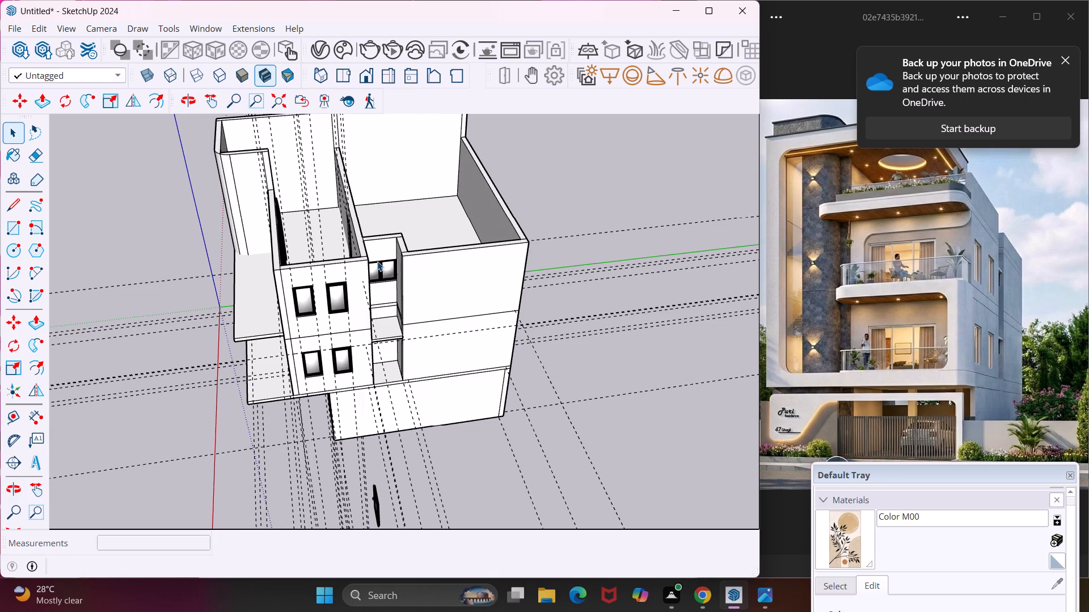
scroll(377, 261, "up", 2)
middle_click_drag(377, 261, 331, 161)
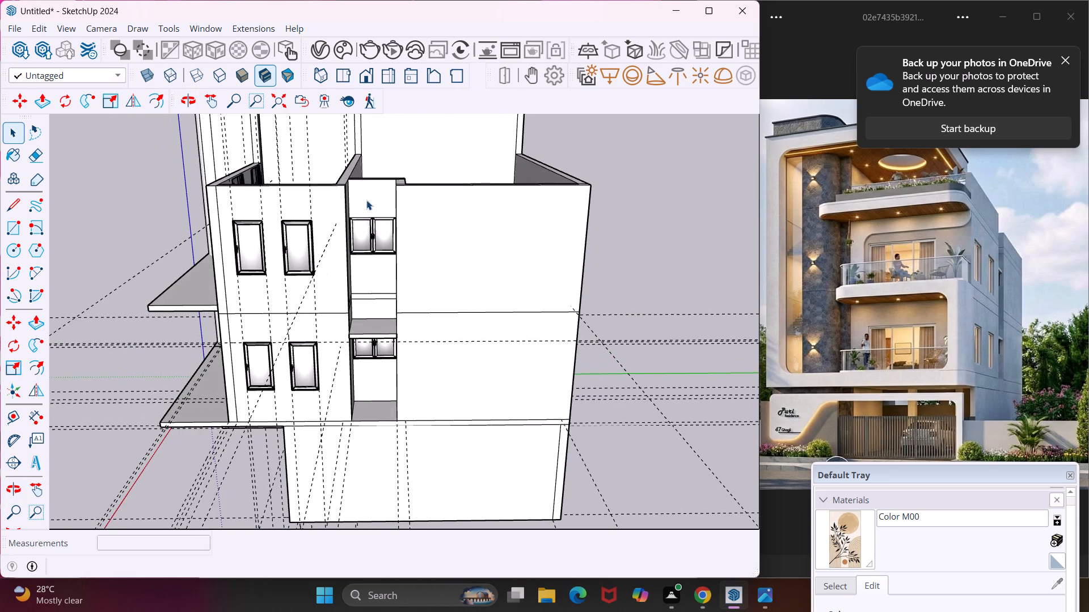
scroll(366, 200, "up", 6)
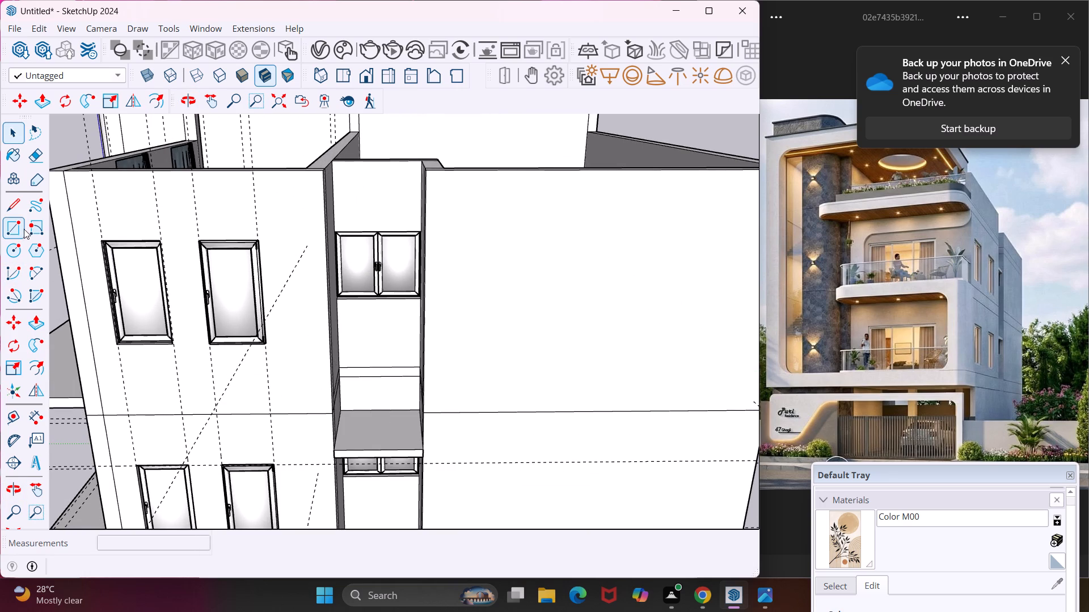
middle_click_drag(197, 300, 517, 436)
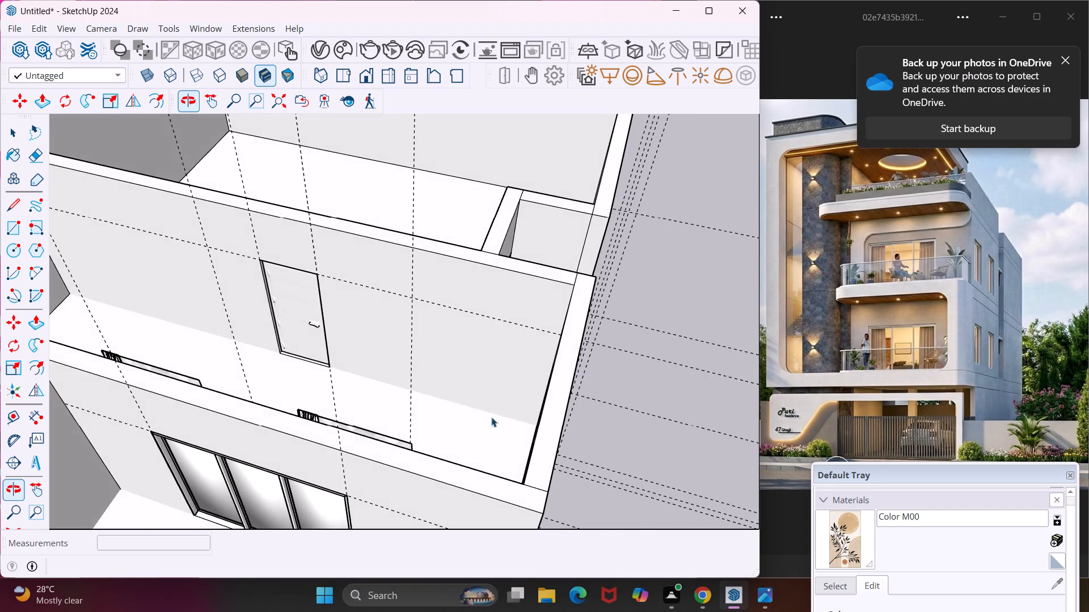
scroll(426, 394, "down", 5)
middle_click_drag(199, 385, 421, 402)
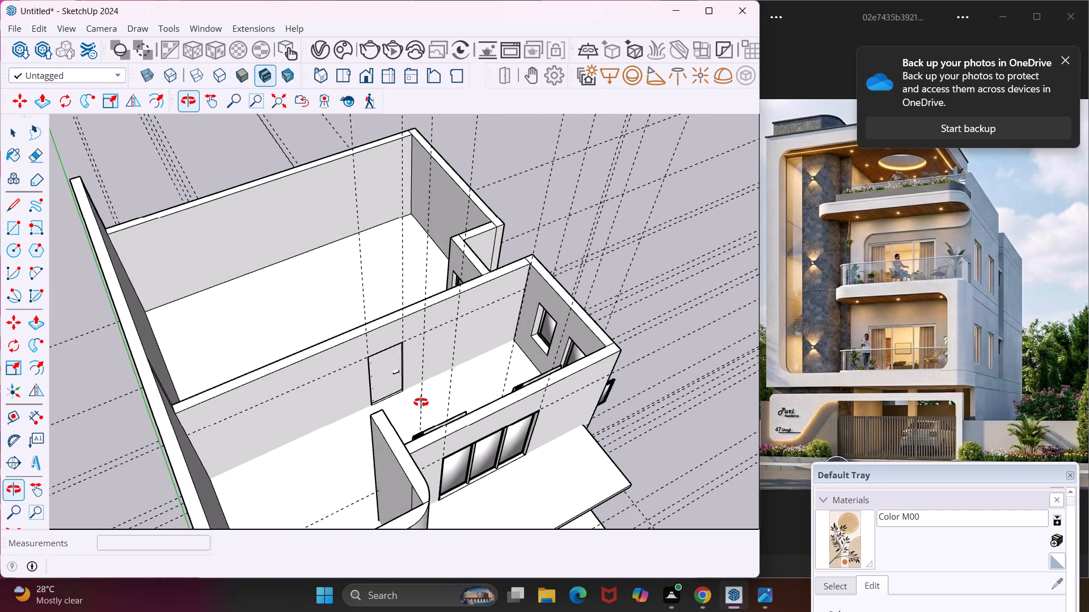
middle_click_drag(421, 402, 421, 402)
middle_click_drag(521, 368, 428, 350)
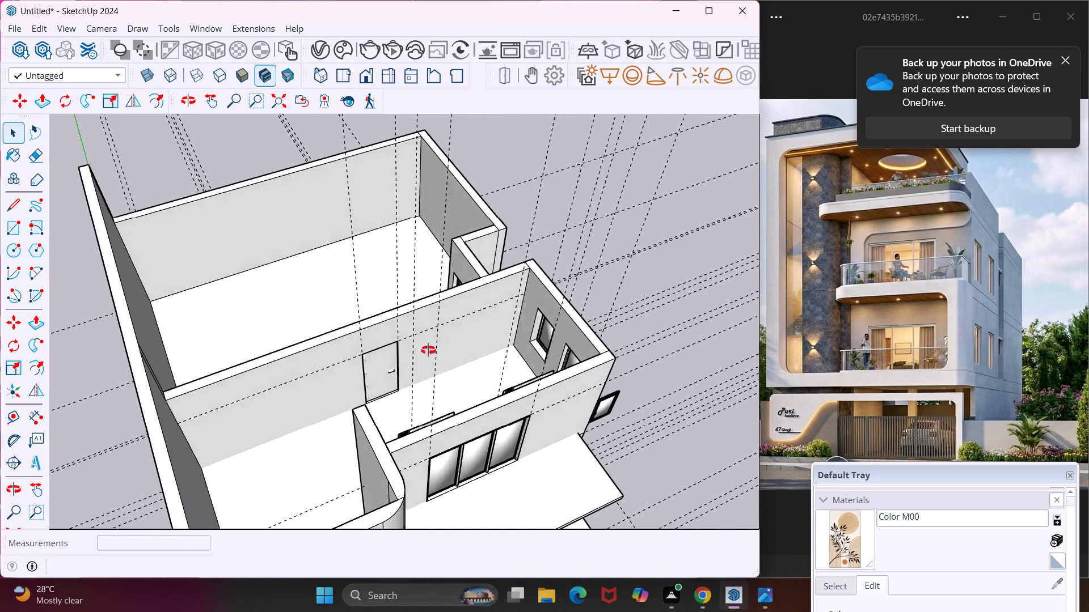
middle_click_drag(428, 350, 166, 291)
Draw a rectangle about 4 7/16" high and 4' wide across the side-wall recess, just above the upper double window.
middle_click_drag(446, 315, 331, 249)
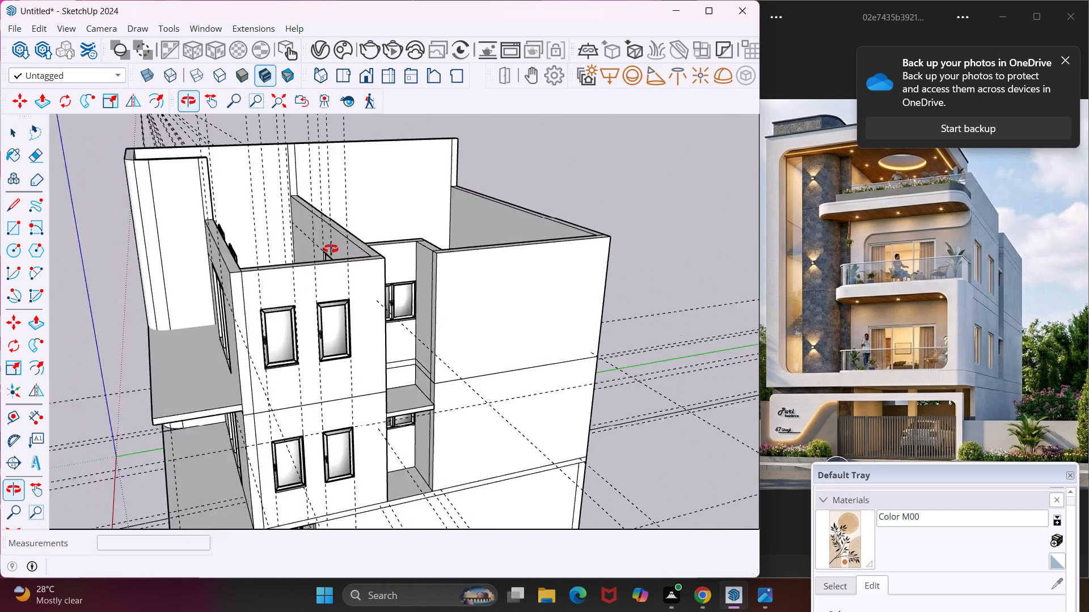
middle_click_drag(331, 249, 234, 248)
scroll(357, 264, "up", 4)
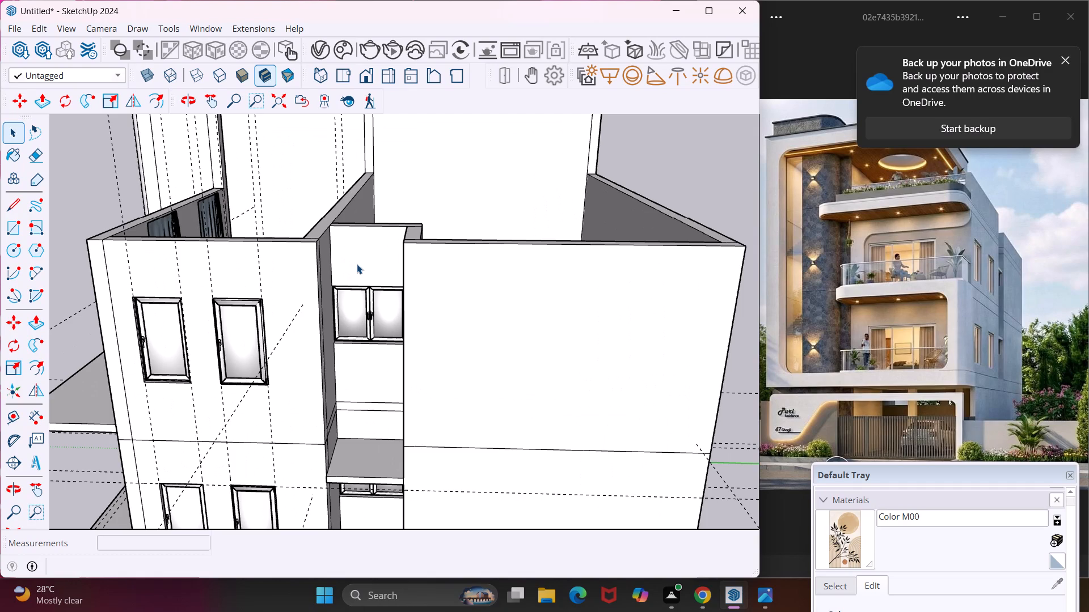
scroll(357, 264, "up", 4)
middle_click_drag(357, 264, 381, 220)
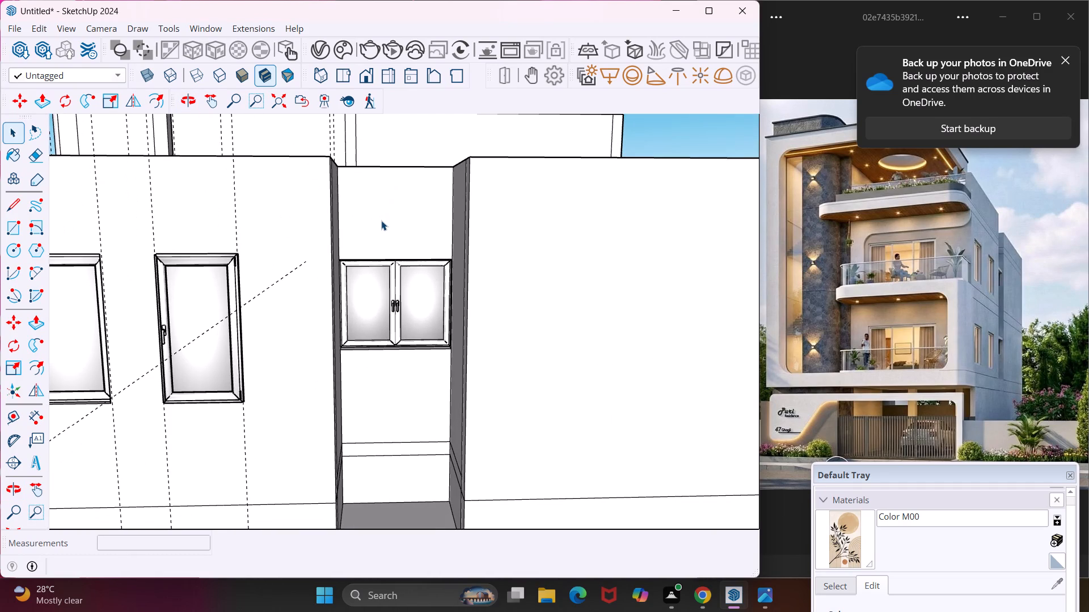
left_click(13, 228)
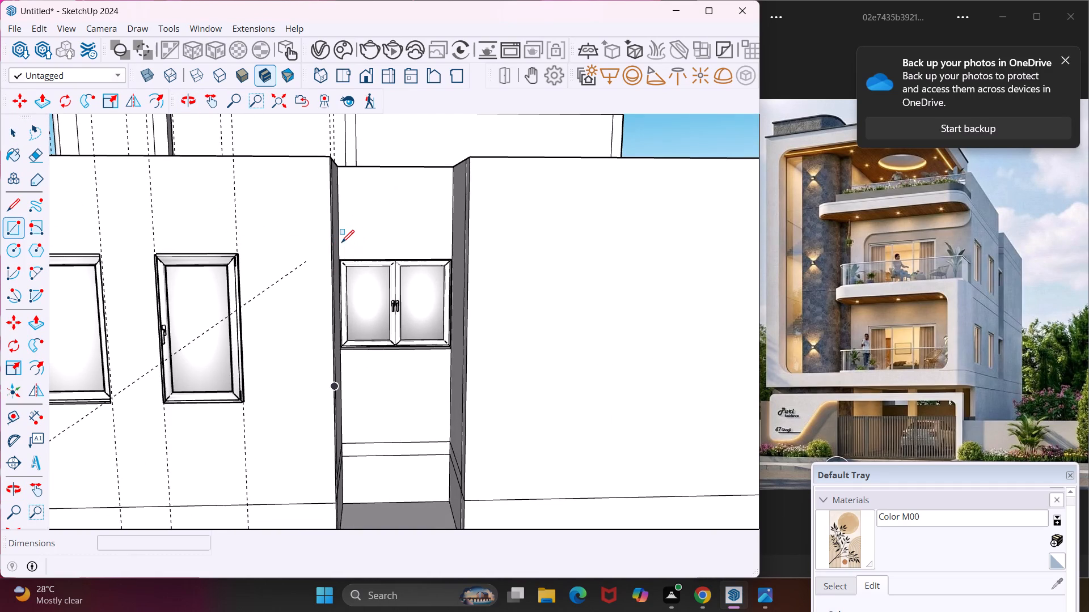
scroll(341, 243, "up", 8)
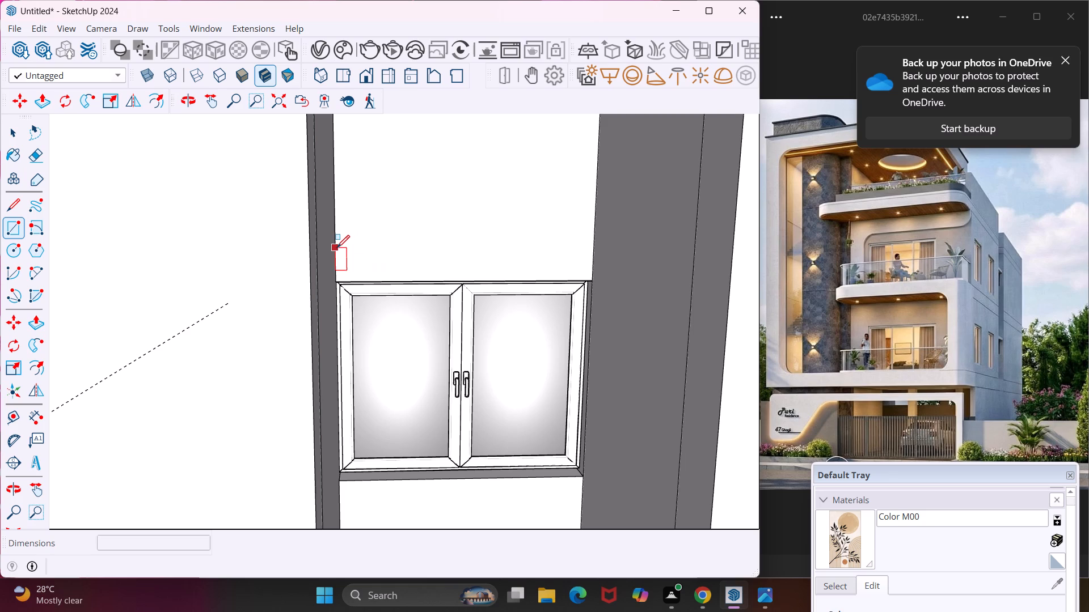
left_click(337, 245)
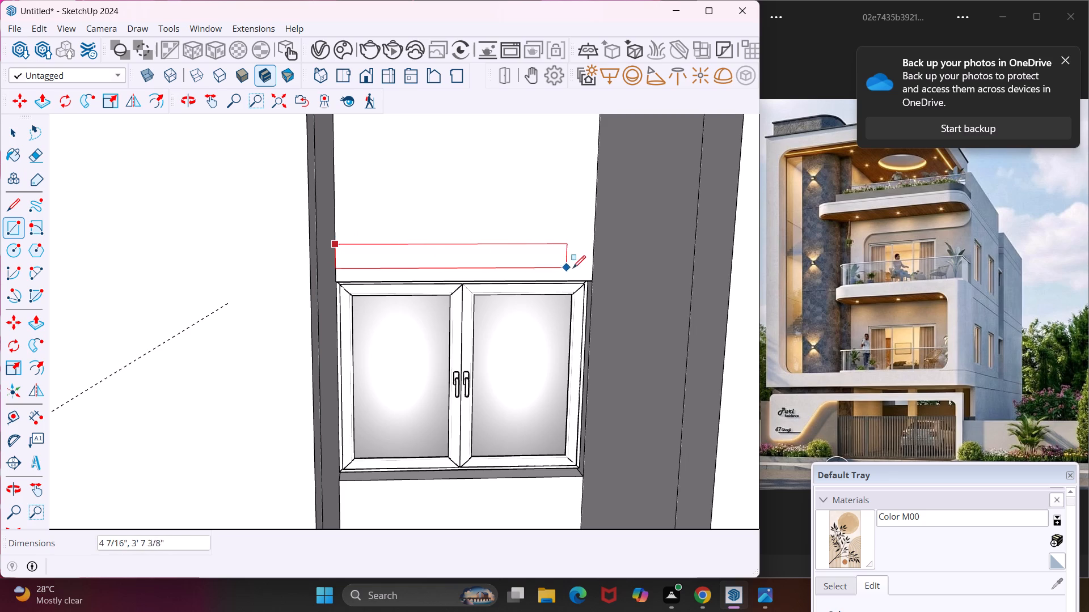
left_click(593, 268)
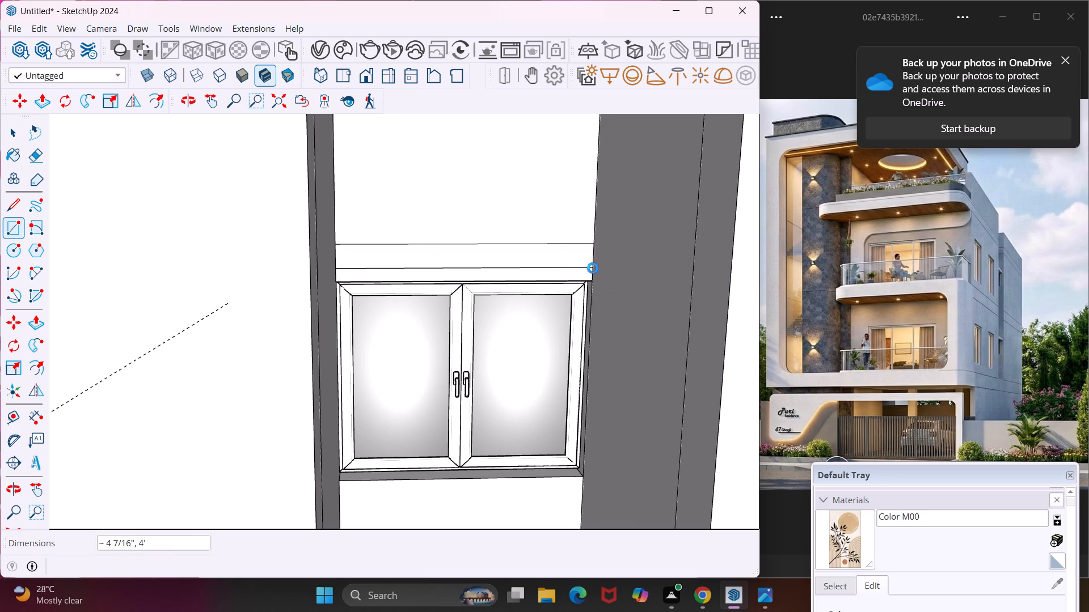
key("Escape")
key("space")
Push/Pull the strip above the recessed double window out 3' 3", then another 9" to the recess's outer edge.
left_click(581, 256)
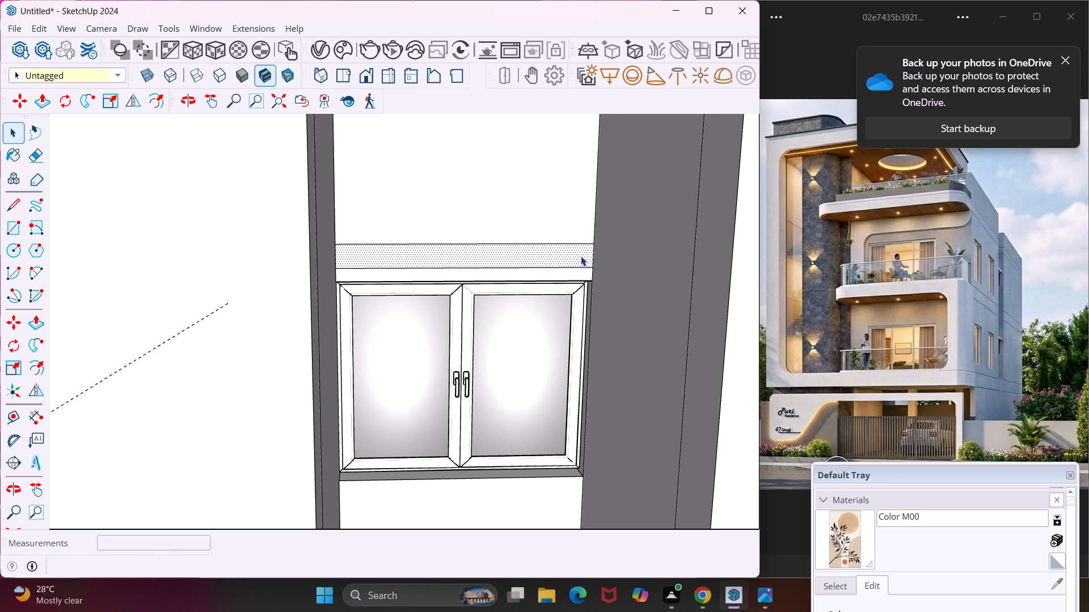
key("p")
left_click(581, 256)
scroll(614, 270, "down", 5)
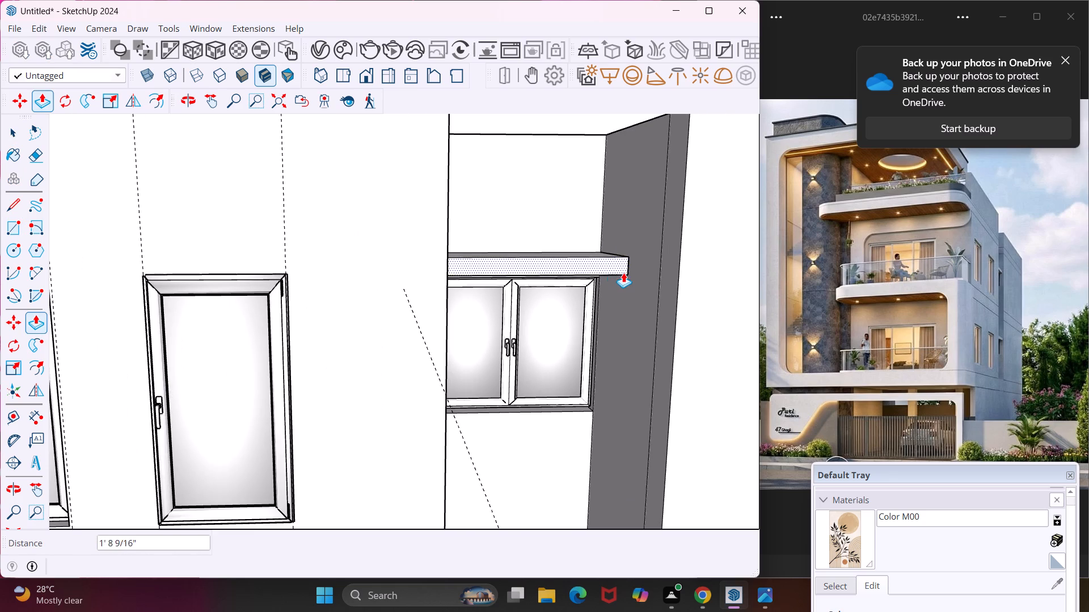
left_click(668, 278)
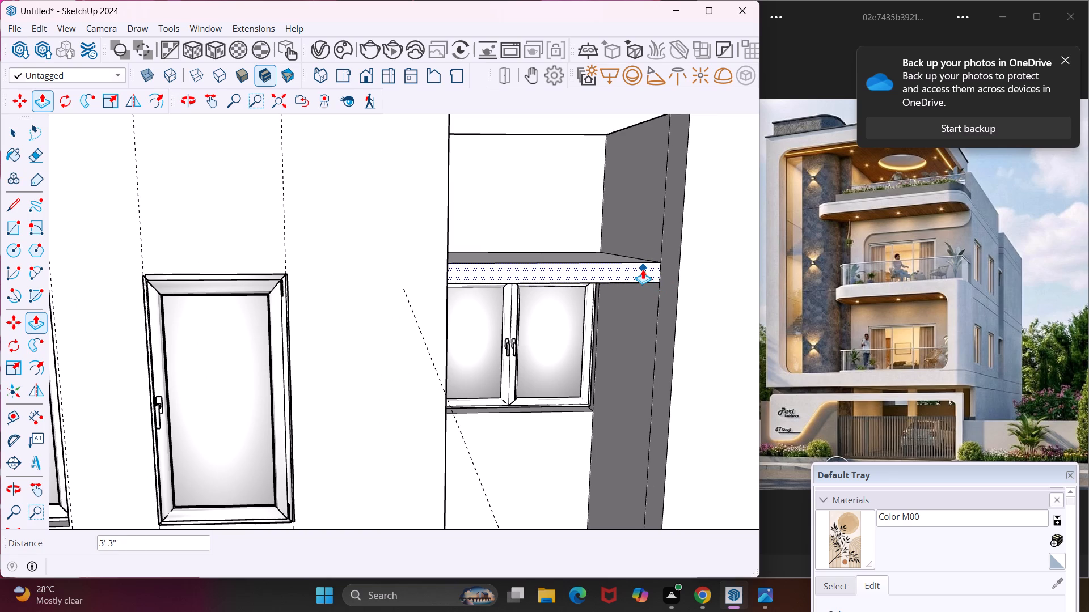
key("Escape")
left_click(641, 267)
left_click(687, 240)
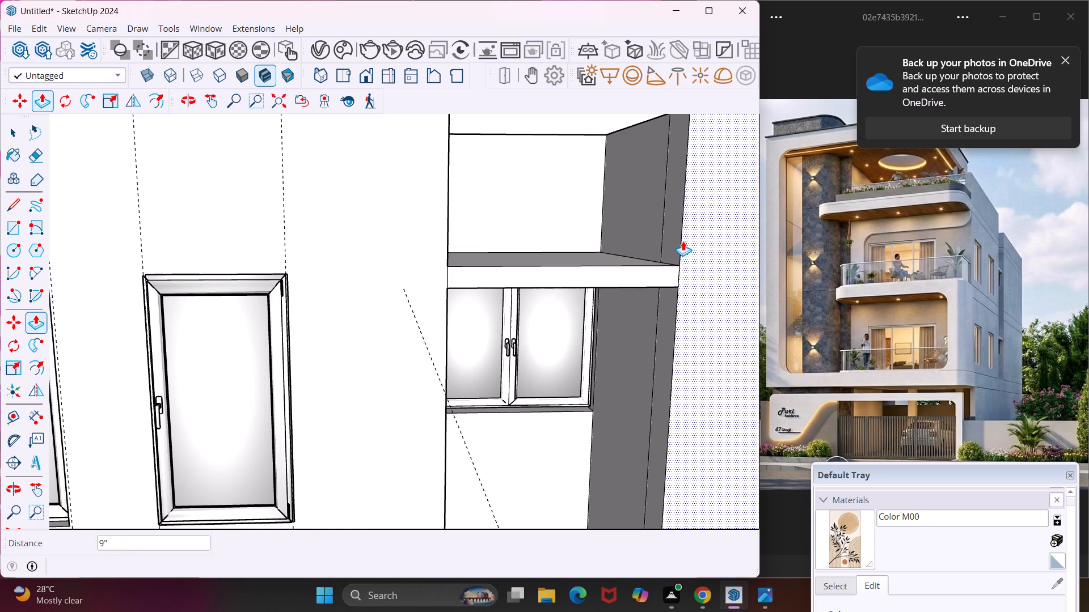
key("Escape")
key("space")
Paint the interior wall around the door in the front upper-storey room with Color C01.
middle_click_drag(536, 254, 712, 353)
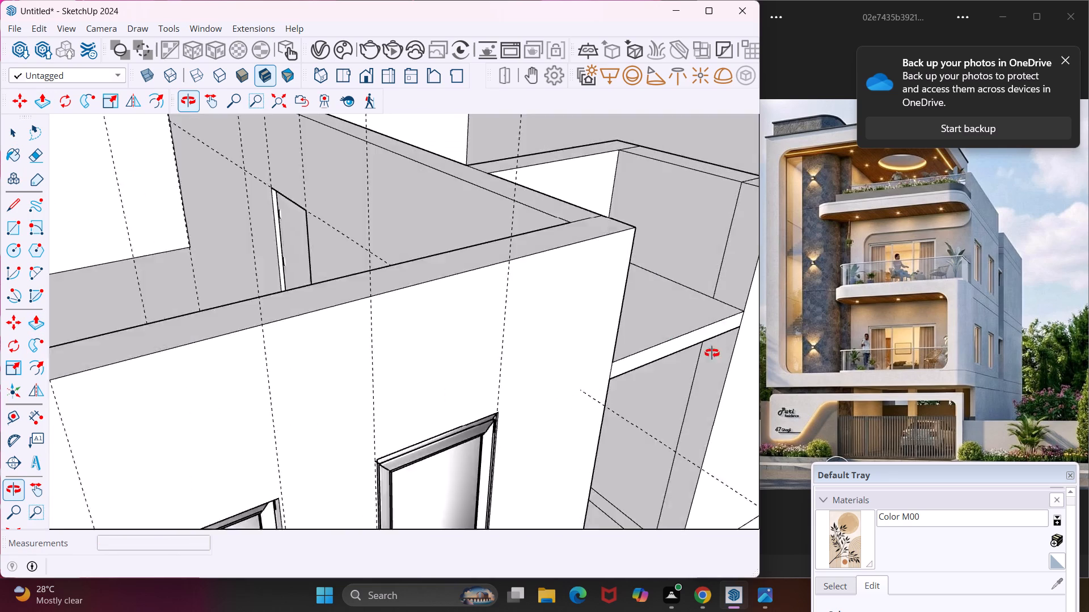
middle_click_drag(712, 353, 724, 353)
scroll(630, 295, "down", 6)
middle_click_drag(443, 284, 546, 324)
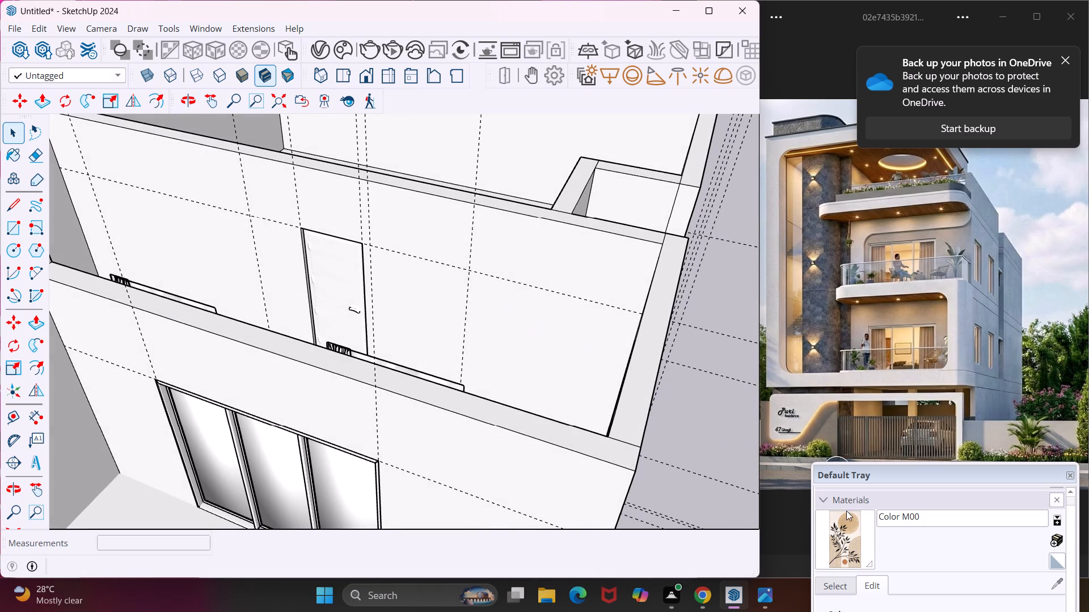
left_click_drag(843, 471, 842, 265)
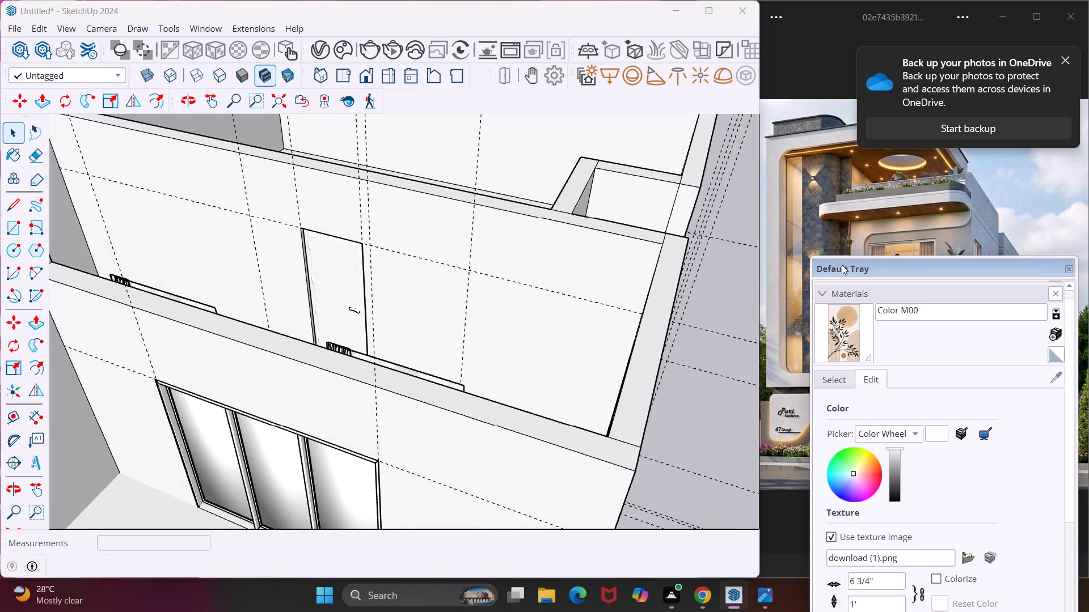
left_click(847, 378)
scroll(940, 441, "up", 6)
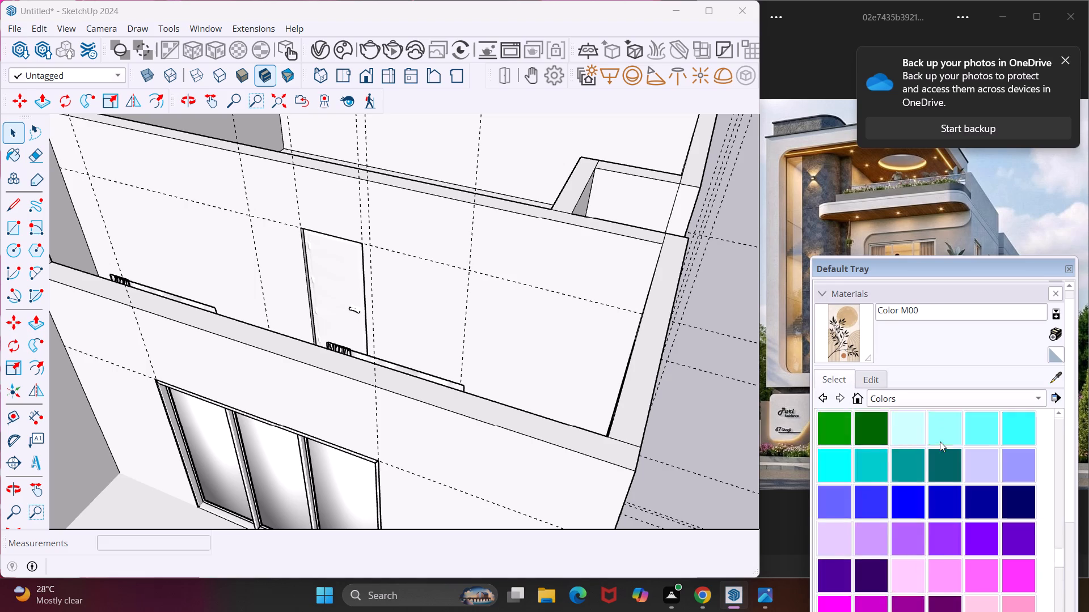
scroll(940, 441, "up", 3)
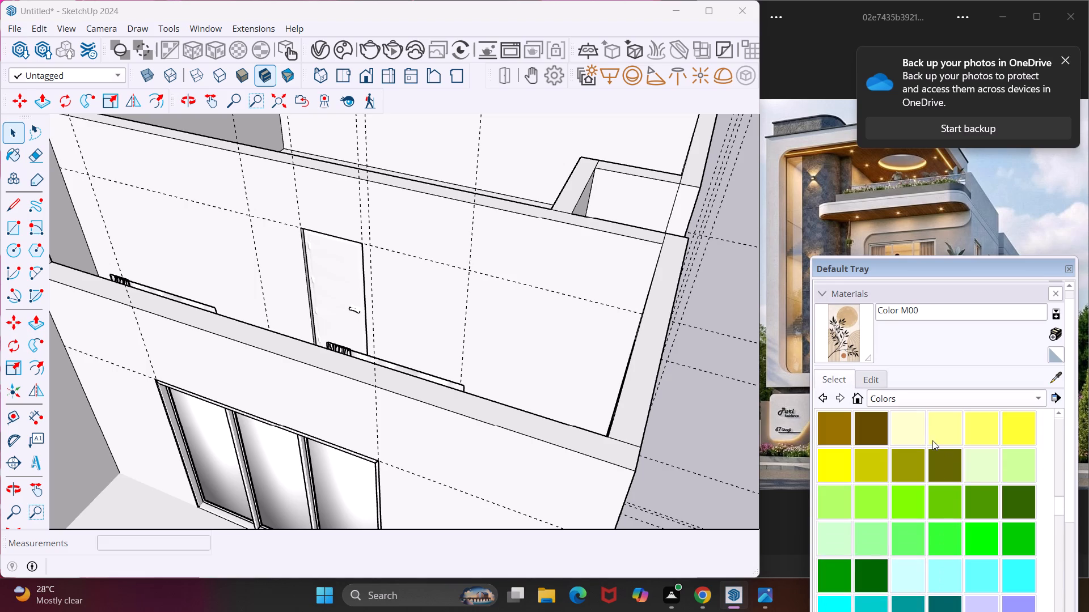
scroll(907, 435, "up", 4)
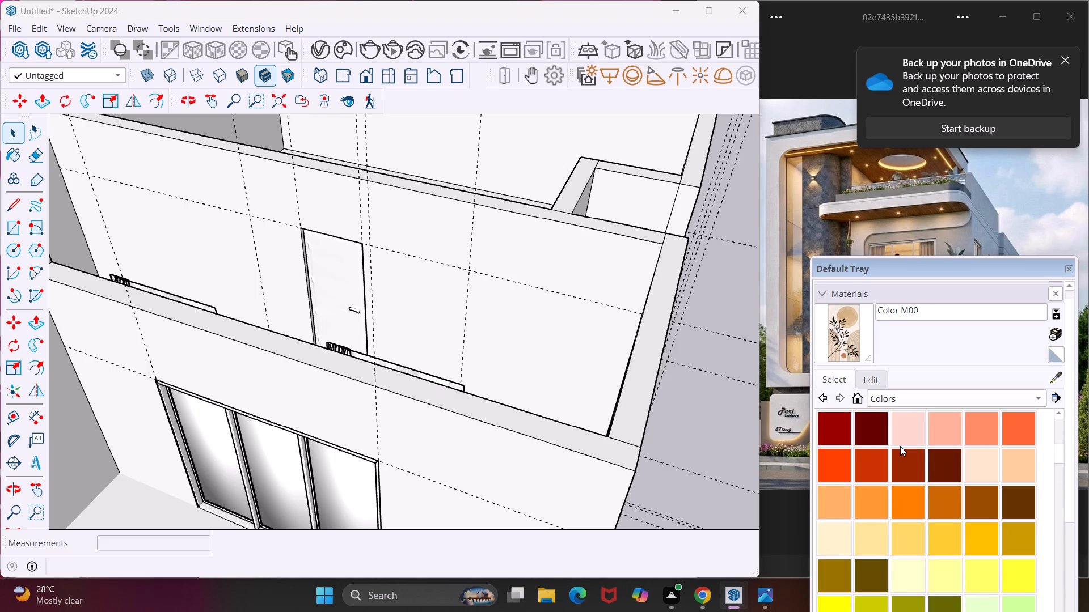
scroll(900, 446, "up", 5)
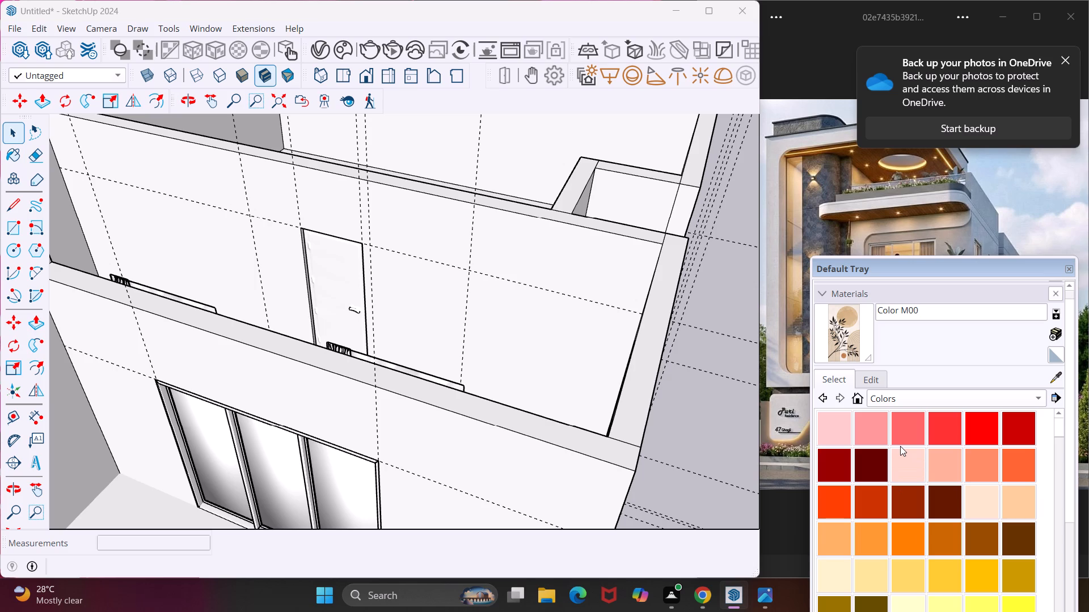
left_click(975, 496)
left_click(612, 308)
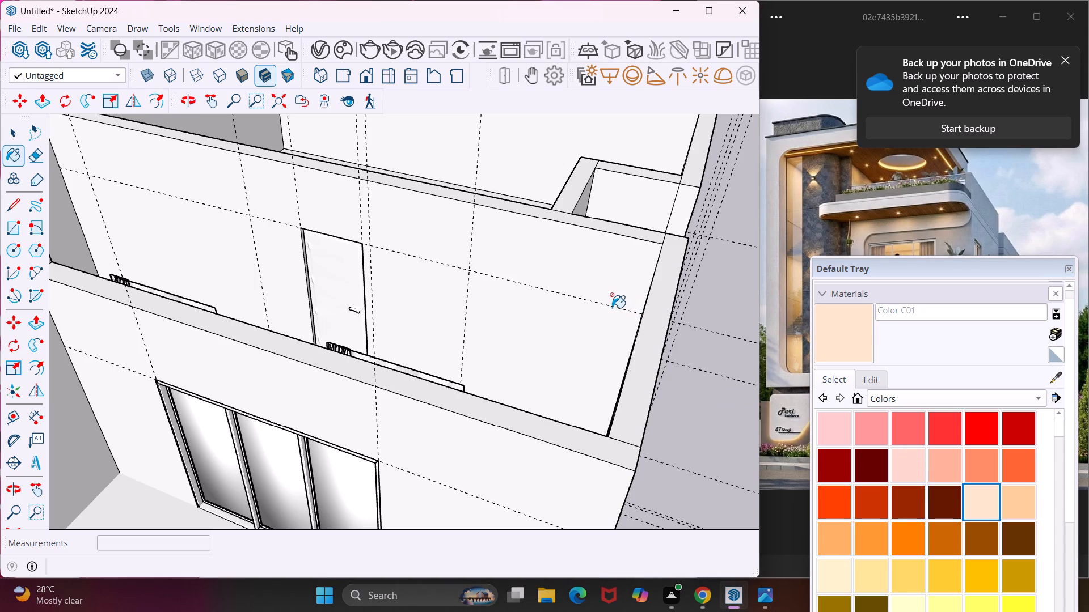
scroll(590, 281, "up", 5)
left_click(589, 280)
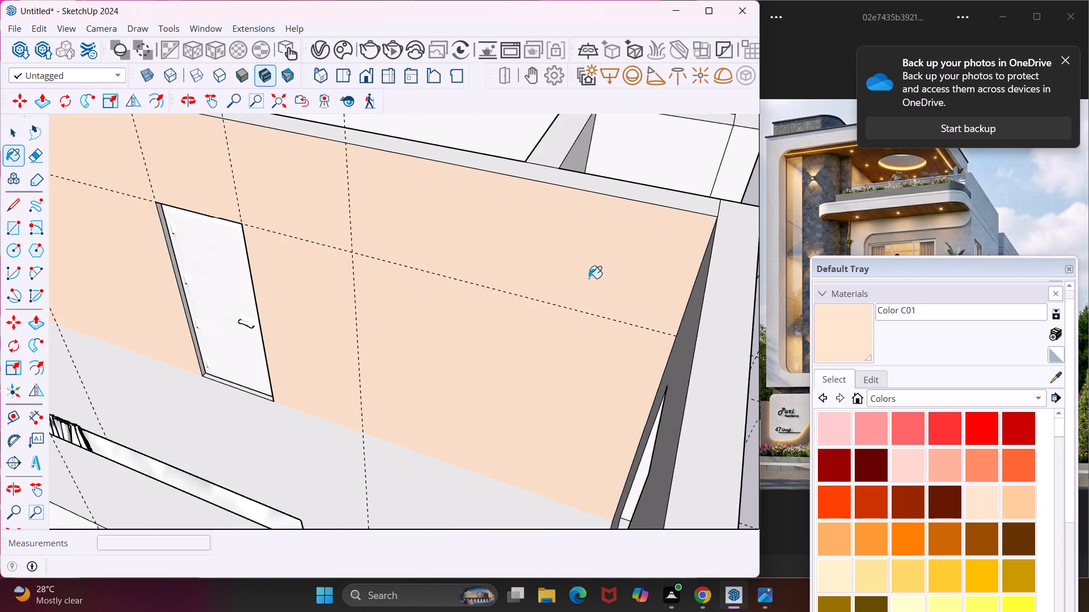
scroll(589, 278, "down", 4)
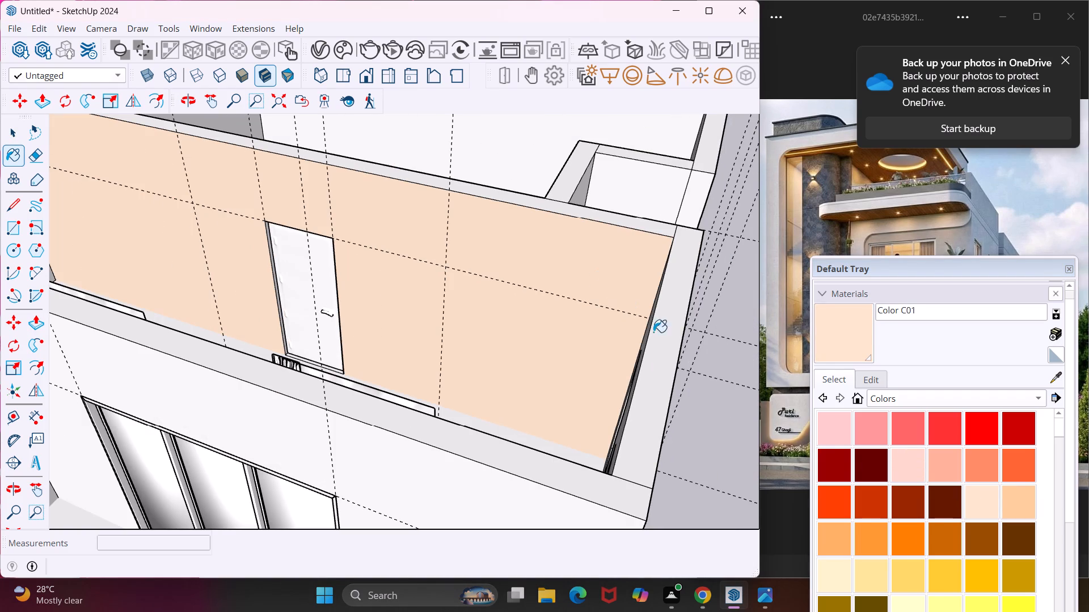
Paint the front upper room's door wall, both side walls and the inner face of its projecting bay with Color B01.
left_click(900, 460)
left_click(551, 276)
middle_click_drag(551, 276, 721, 281)
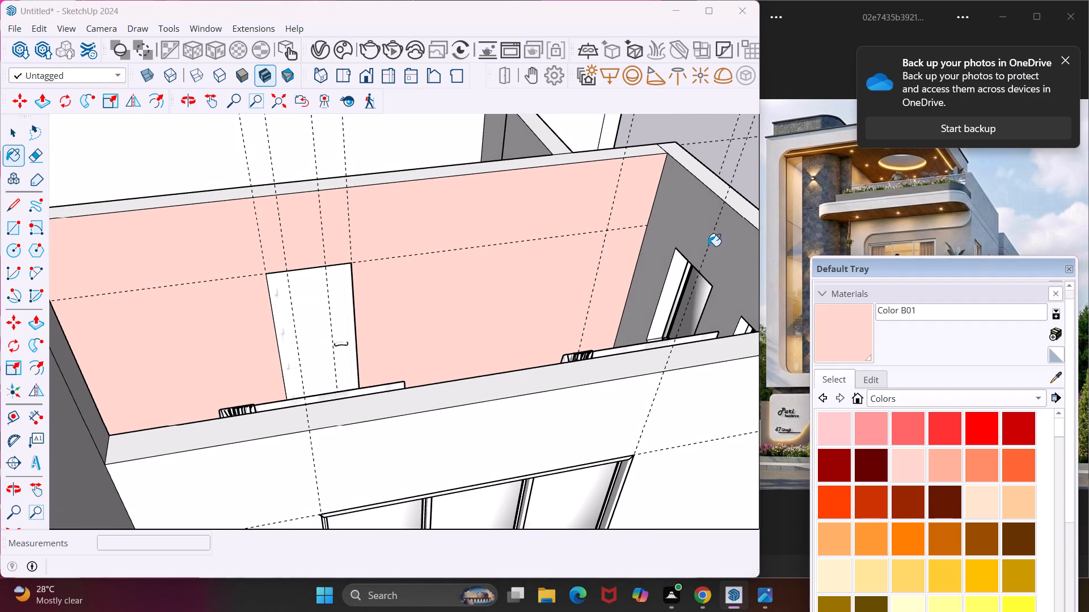
left_click(708, 246)
middle_click_drag(552, 277, 365, 277)
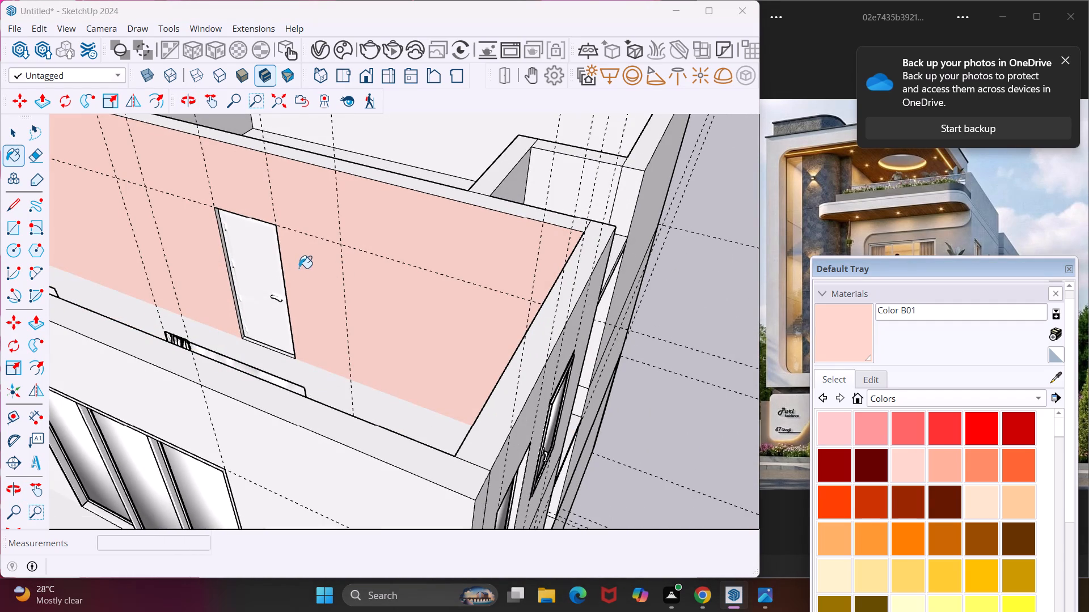
middle_click_drag(391, 325, 382, 268)
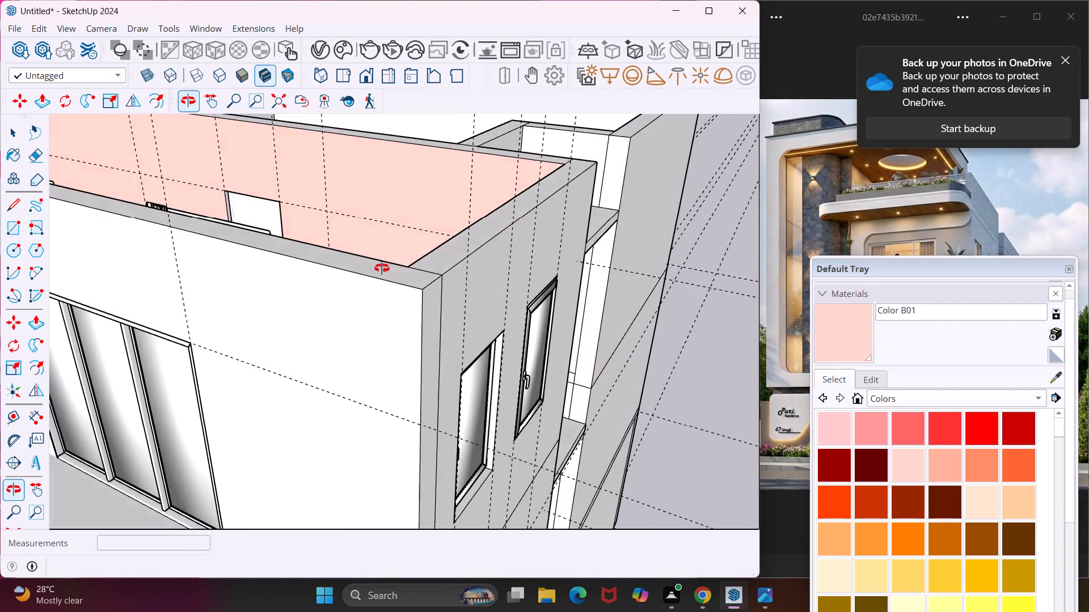
middle_click_drag(382, 268, 702, 328)
scroll(600, 316, "down", 8)
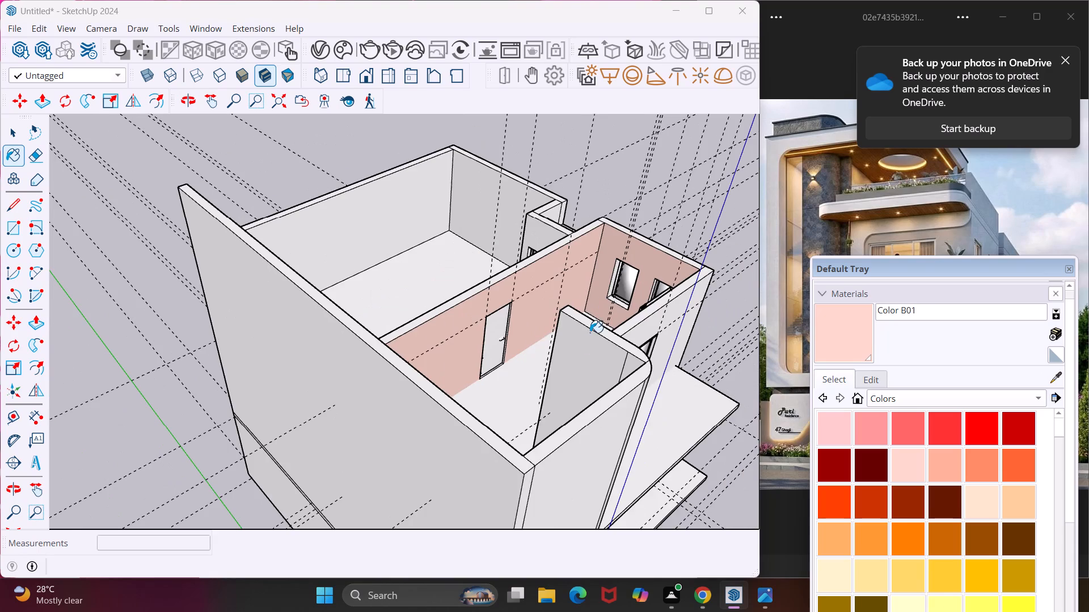
middle_click_drag(585, 382, 719, 413)
left_click(660, 339)
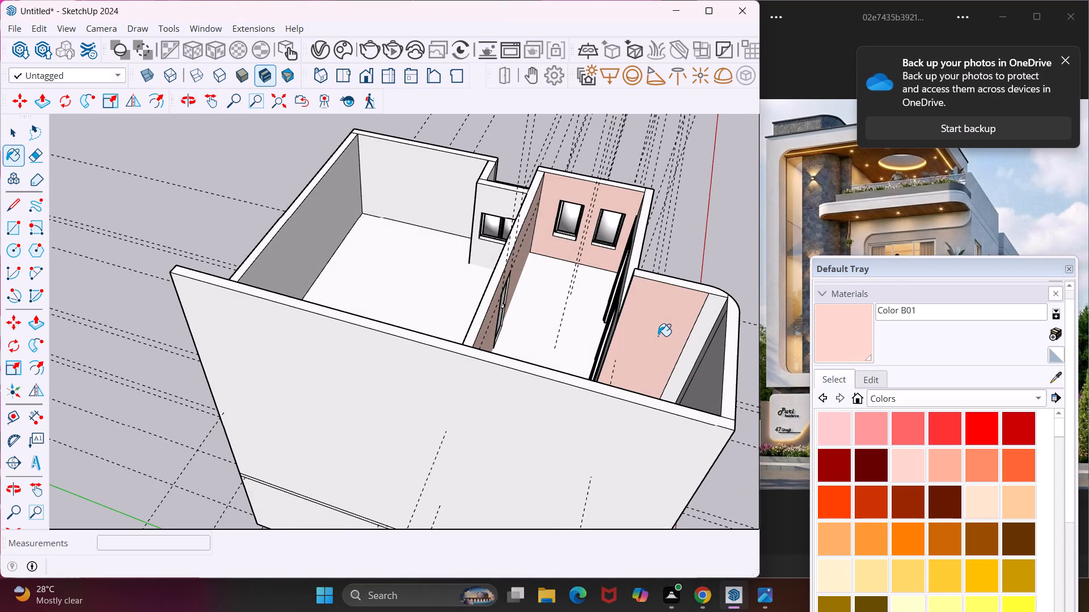
middle_click_drag(653, 355, 267, 354)
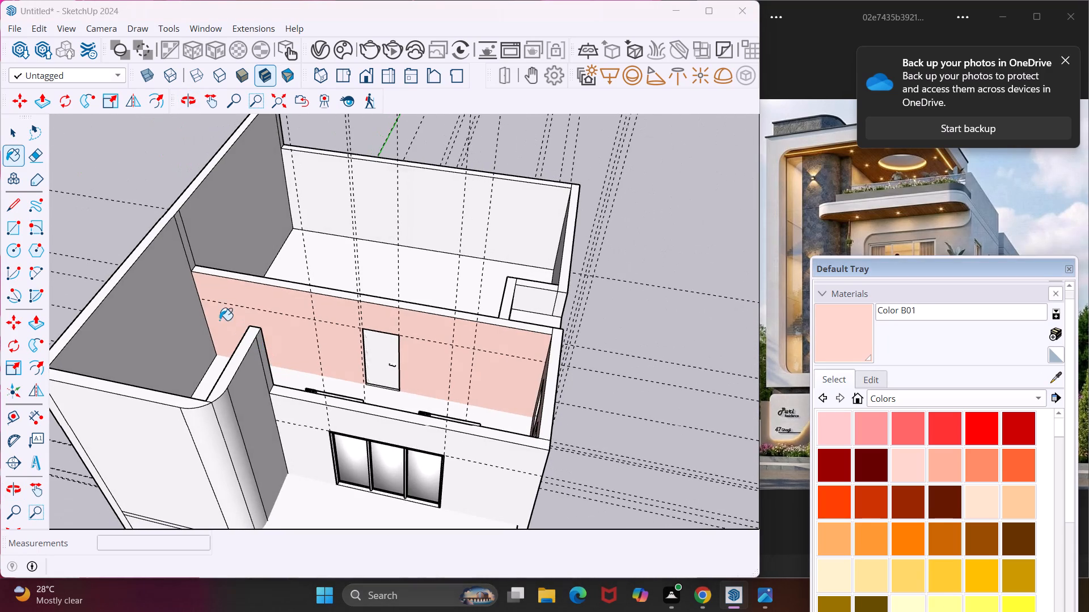
left_click(189, 317)
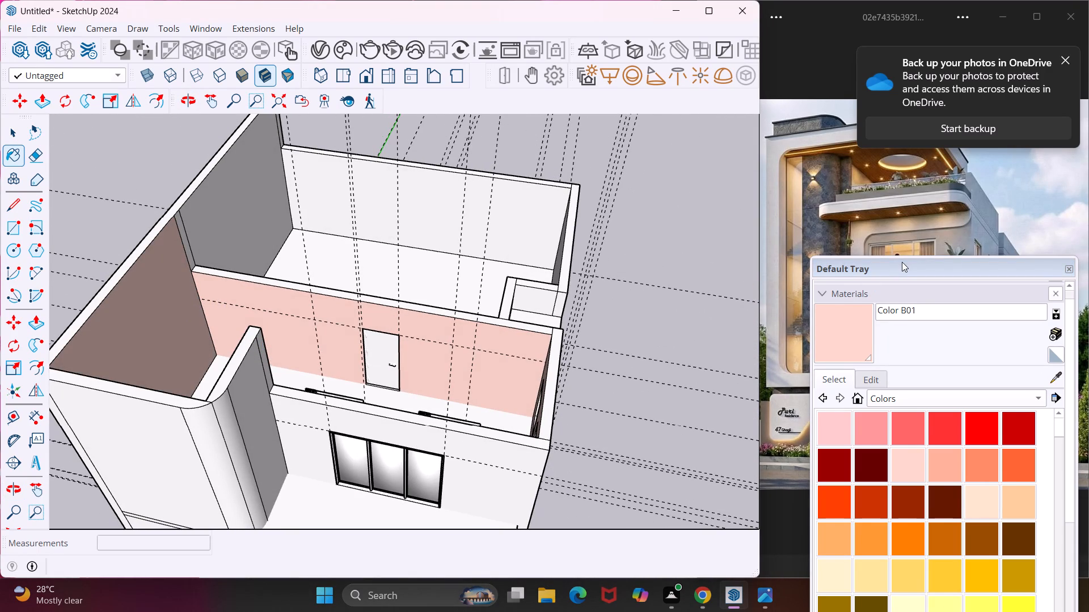
Examine the front facade, the painted room and the walls of the rear upper room from several sides.
left_click_drag(902, 261, 973, 360)
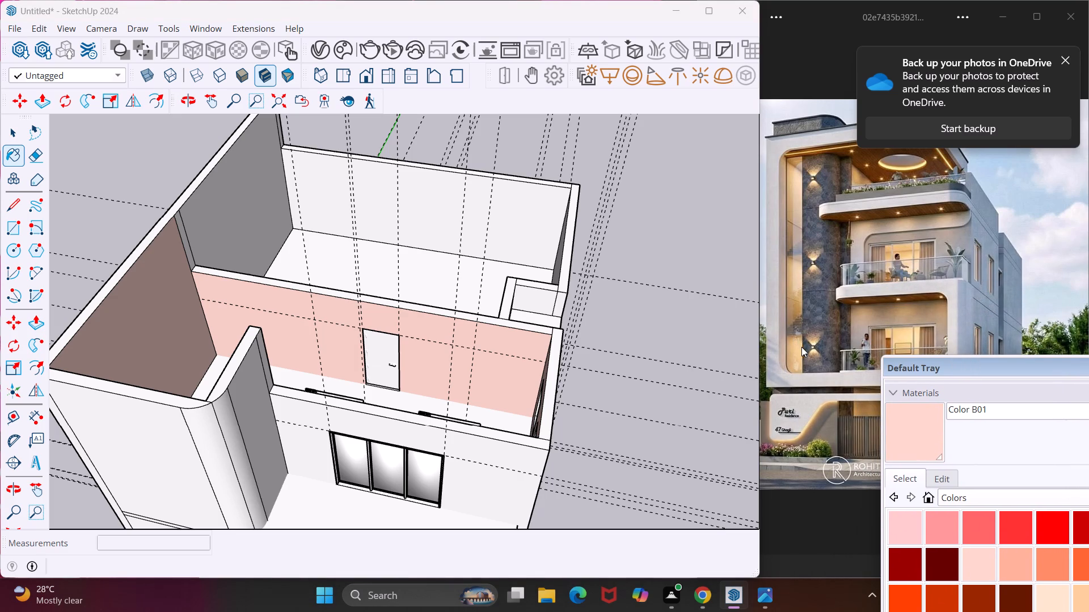
middle_click_drag(412, 479, 420, 451)
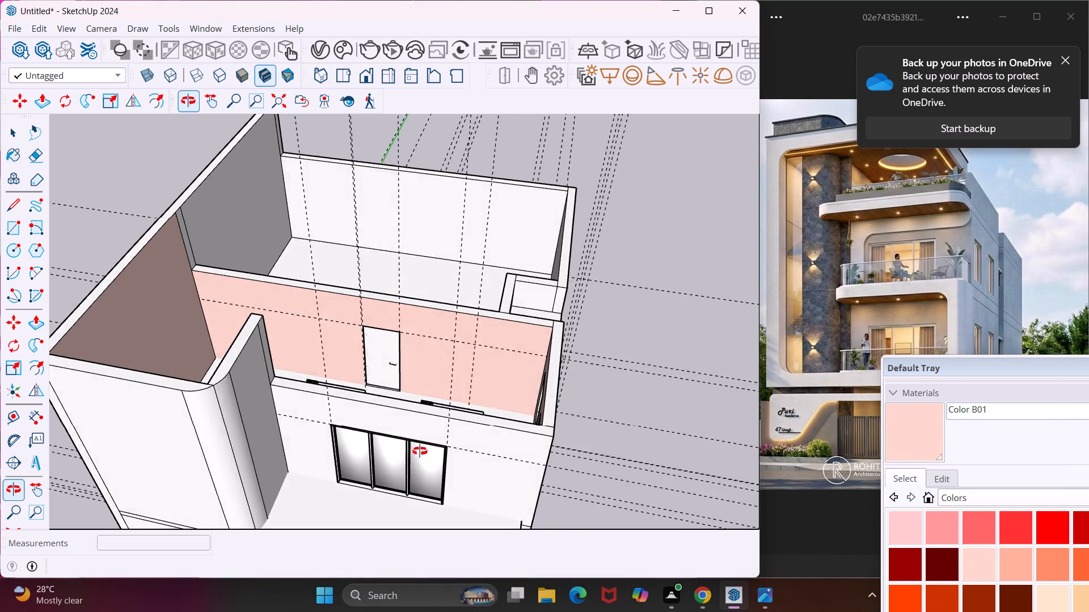
middle_click_drag(420, 451, 454, 341)
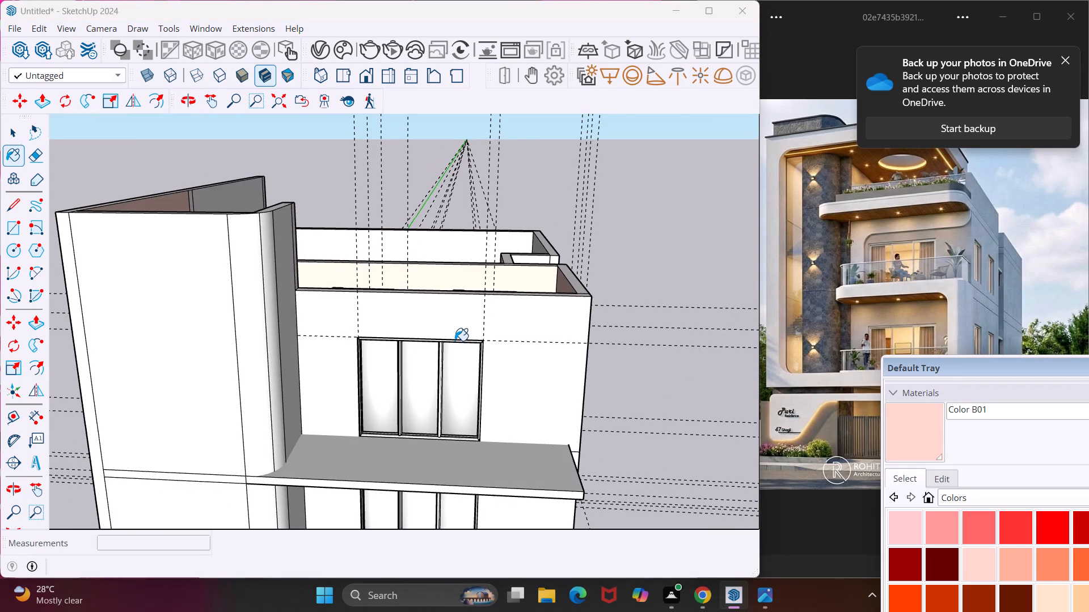
key("Escape")
key("space")
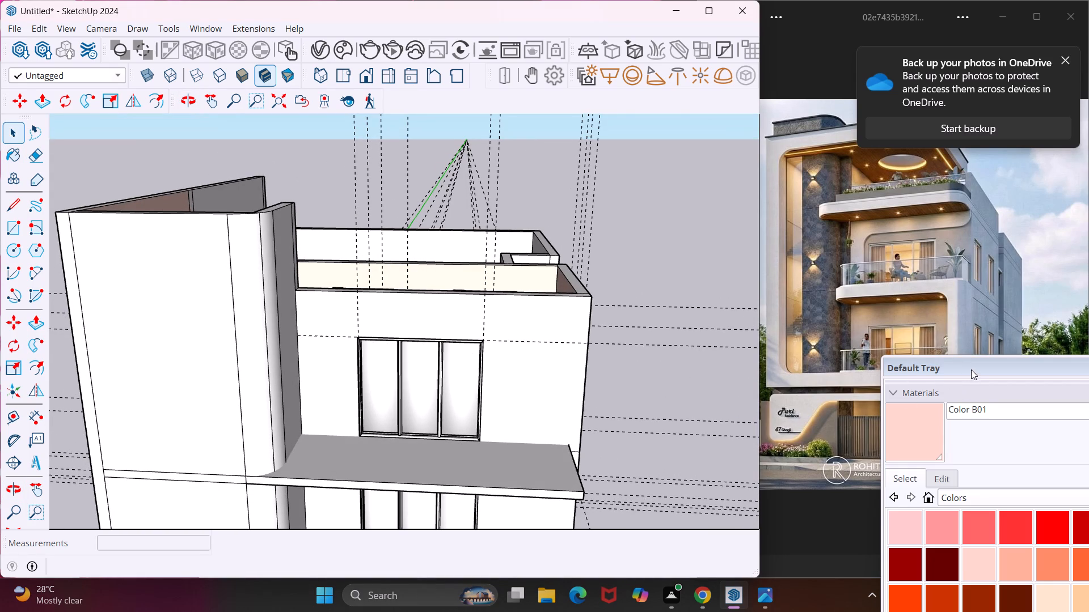
left_click_drag(970, 369, 951, 477)
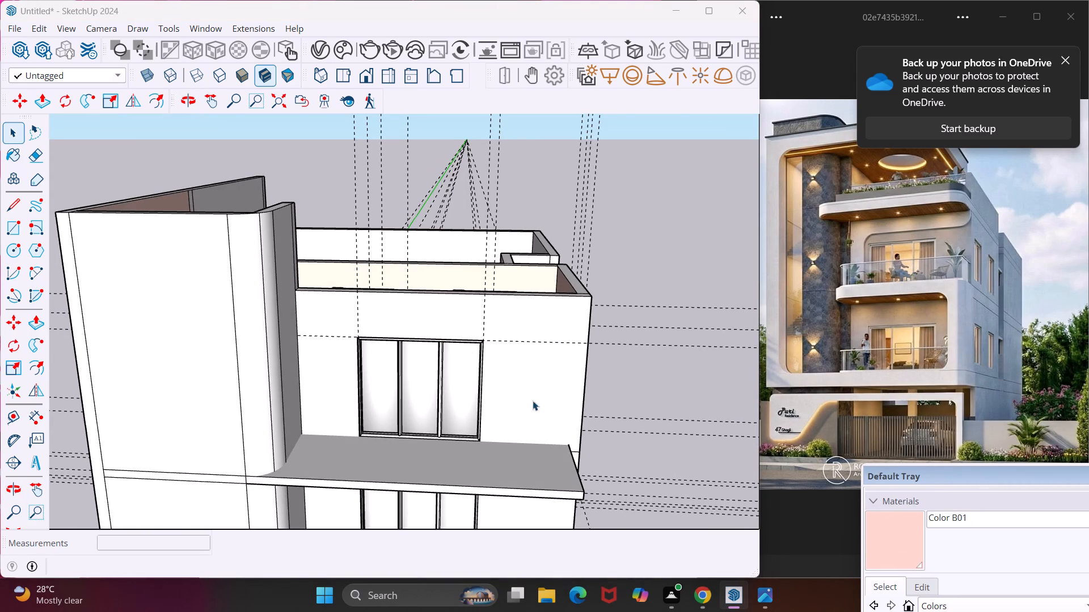
scroll(440, 379, "down", 4)
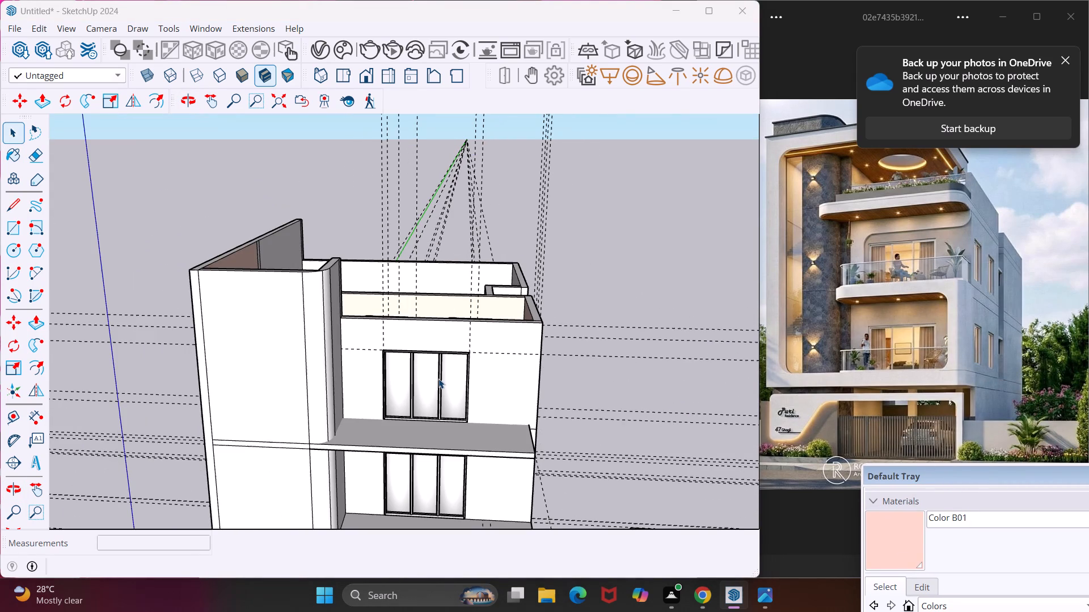
middle_click_drag(438, 379, 258, 418)
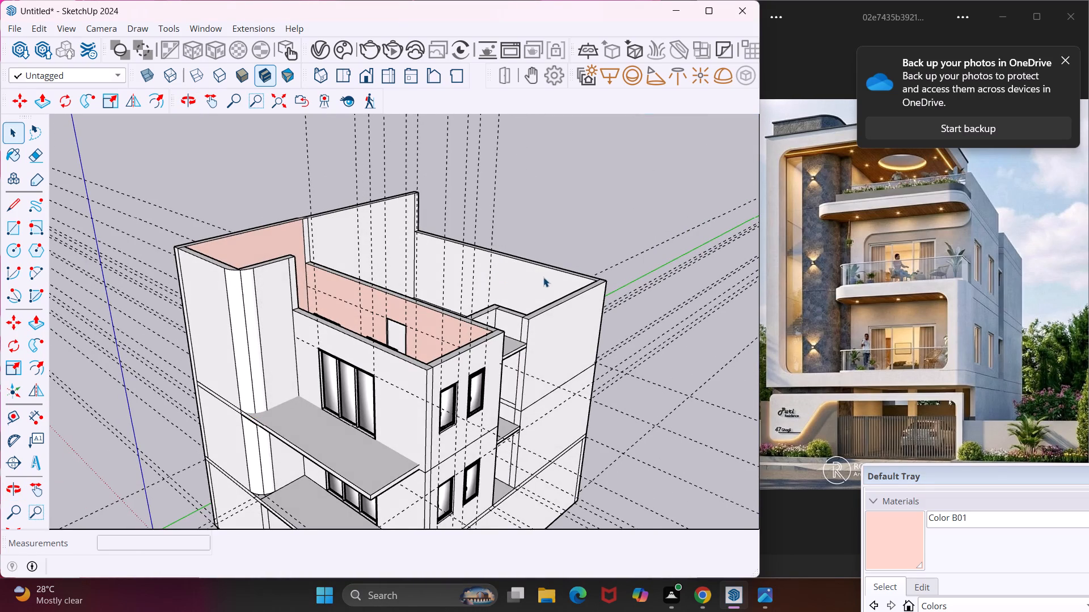
scroll(554, 270, "up", 9)
middle_click_drag(554, 270, 513, 294)
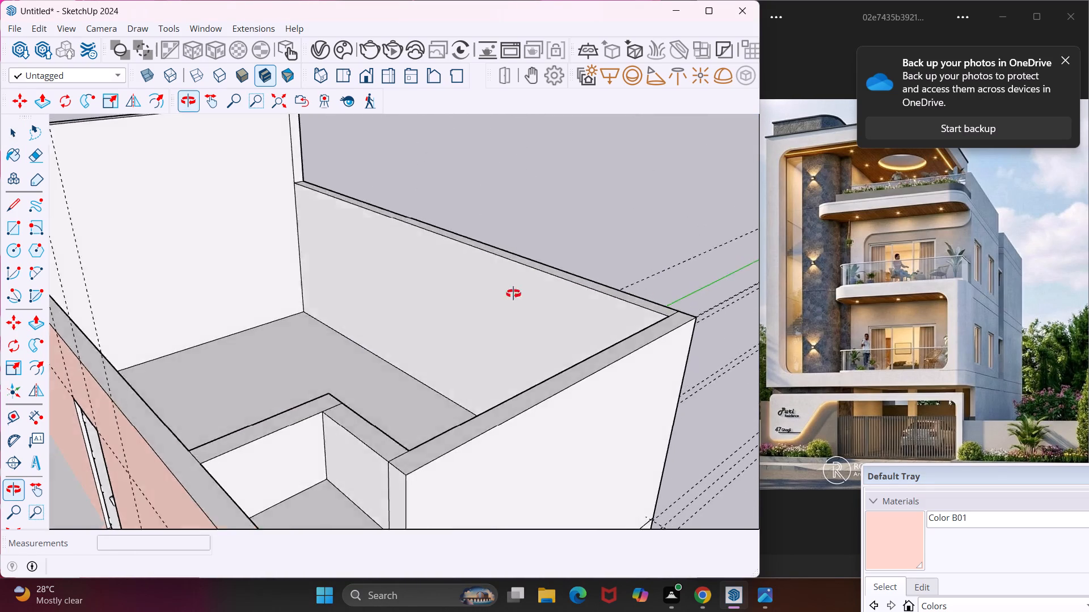
middle_click_drag(513, 294, 410, 341)
scroll(403, 334, "down", 8)
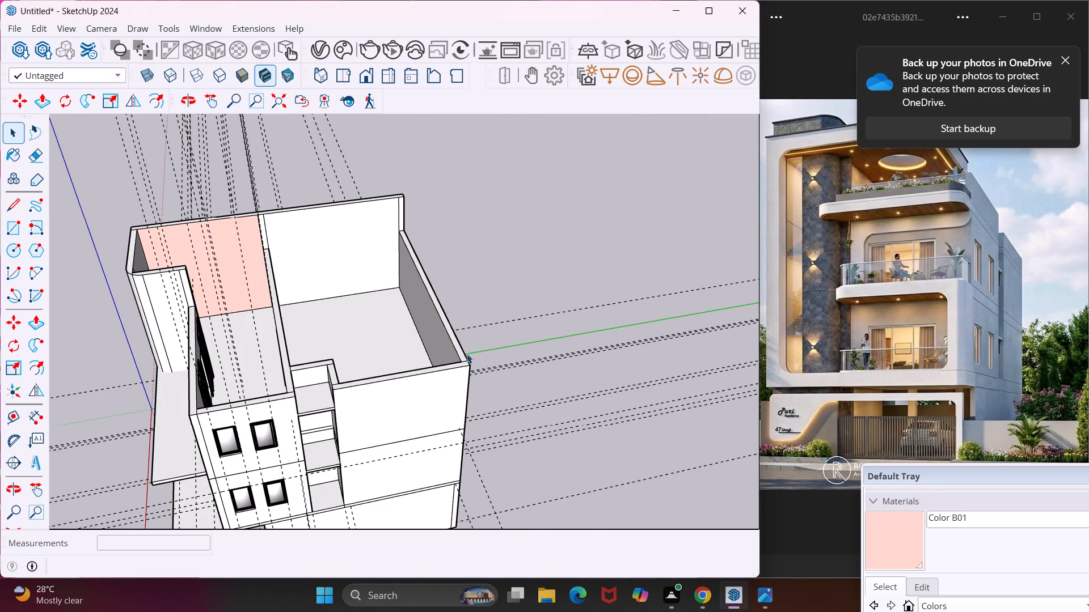
Draw a vertical rotated rectangle 29' 3" long and 6" high along the outer top edge of the rear upper-storey wall.
left_click(33, 228)
scroll(402, 234, "up", 7)
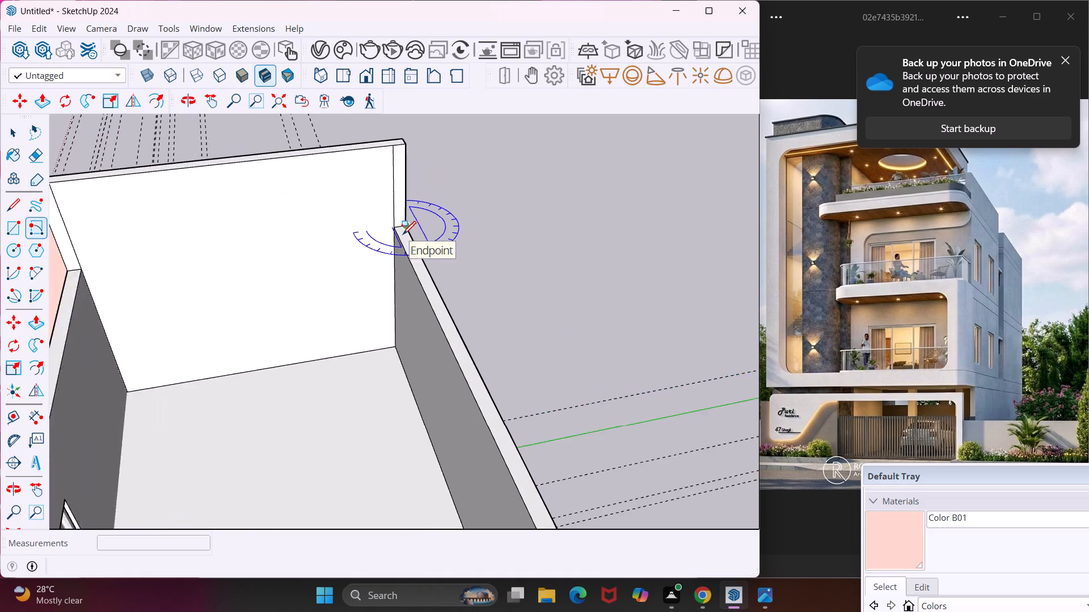
scroll(402, 234, "up", 6)
left_click(404, 221)
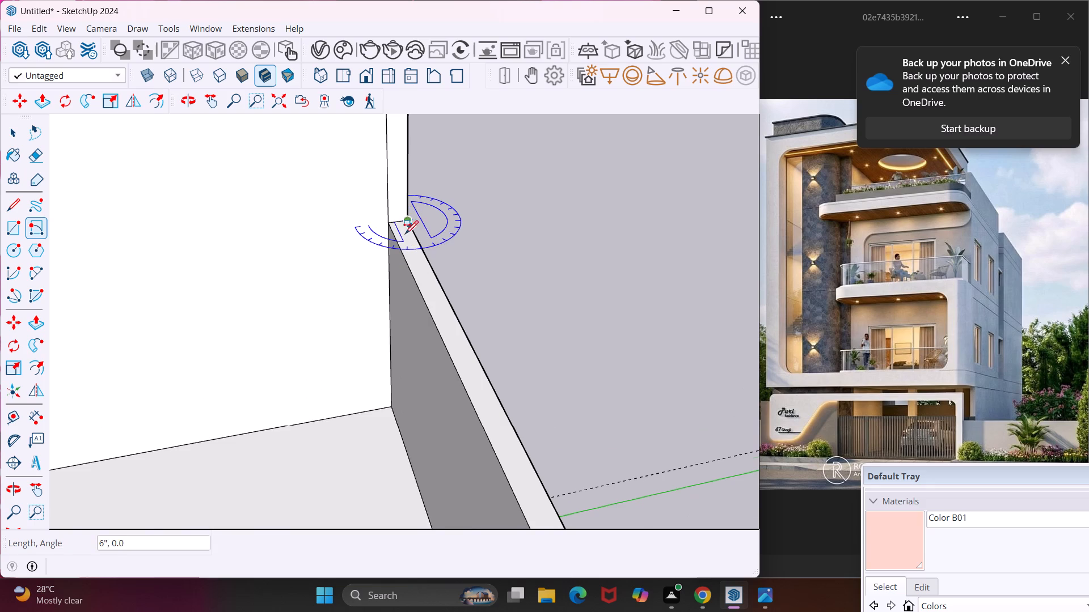
scroll(404, 233, "down", 18)
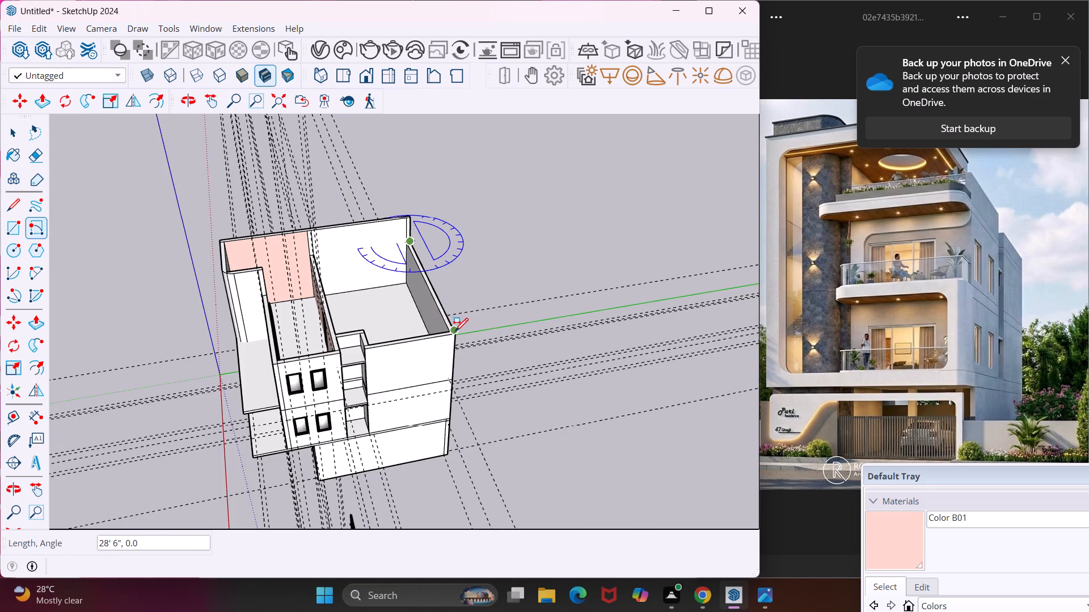
scroll(455, 331, "up", 15)
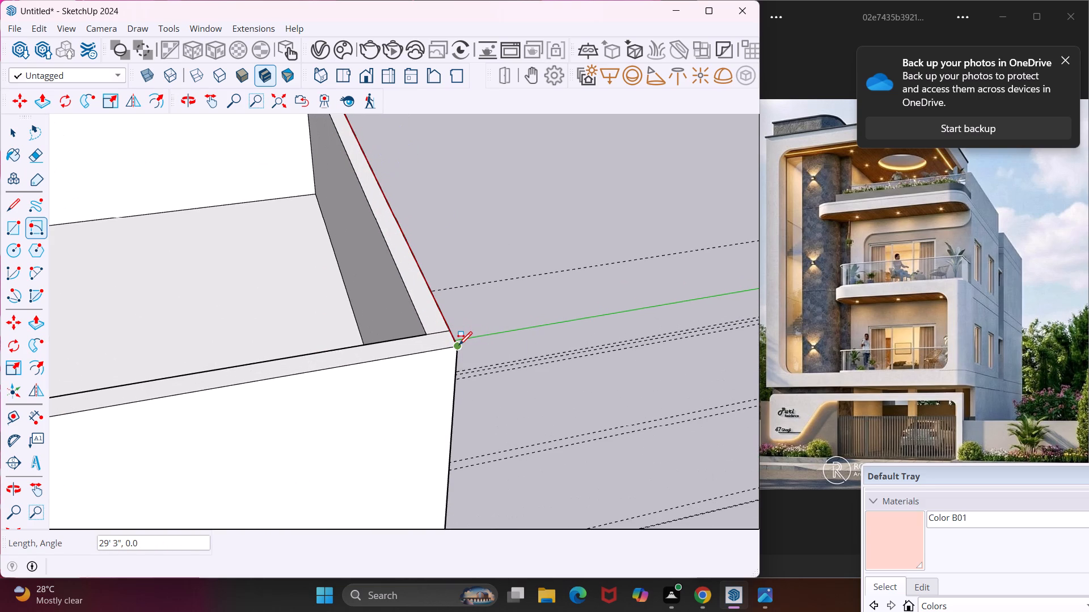
left_click(458, 345)
middle_click_drag(458, 345, 435, 277)
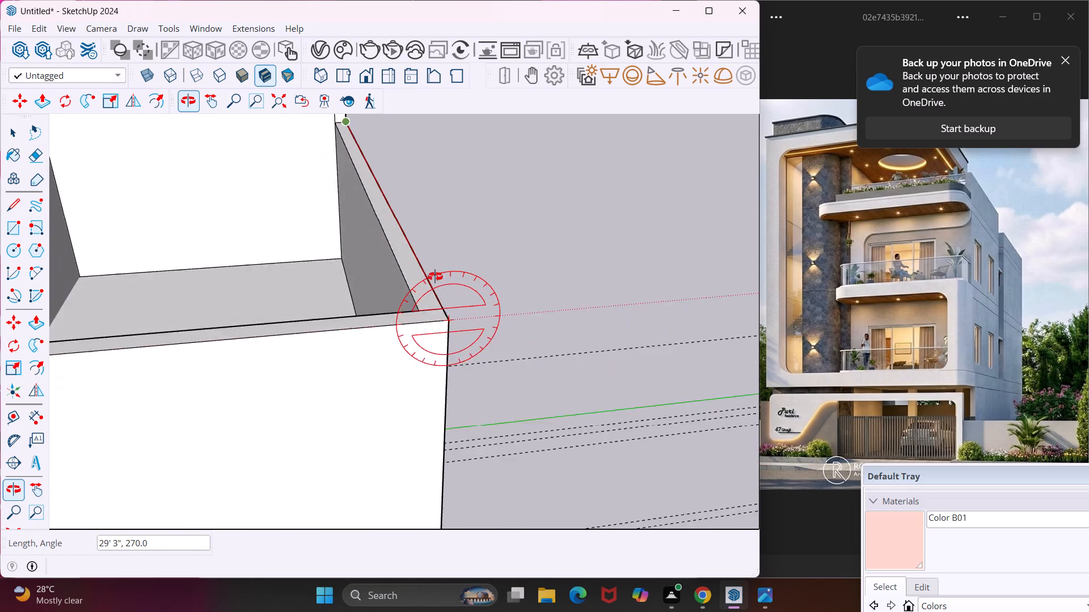
middle_click_drag(435, 277, 418, 213)
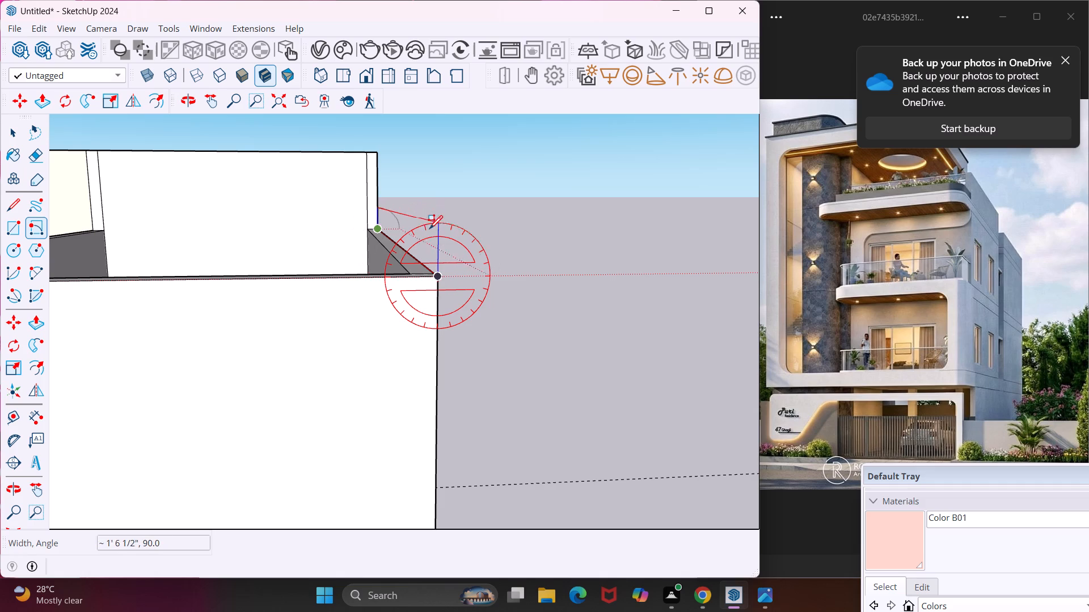
type("6\"")
key("Return")
key("Escape")
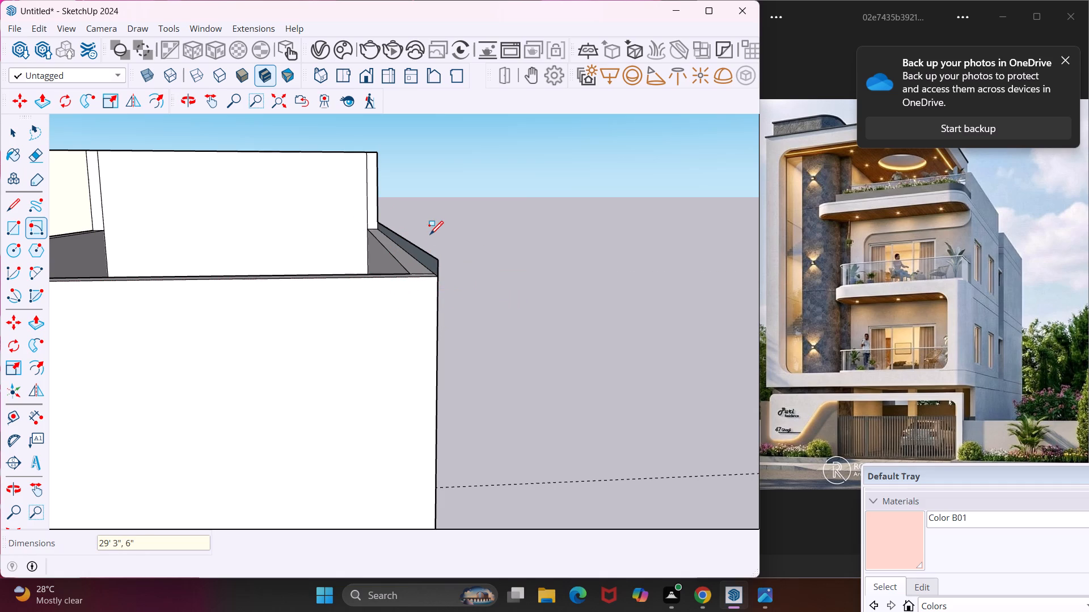
Extrude the 6" high strip on the rear upper-storey wall 36' across to the front balcony edge as a roof slab.
key("space")
left_click(428, 261)
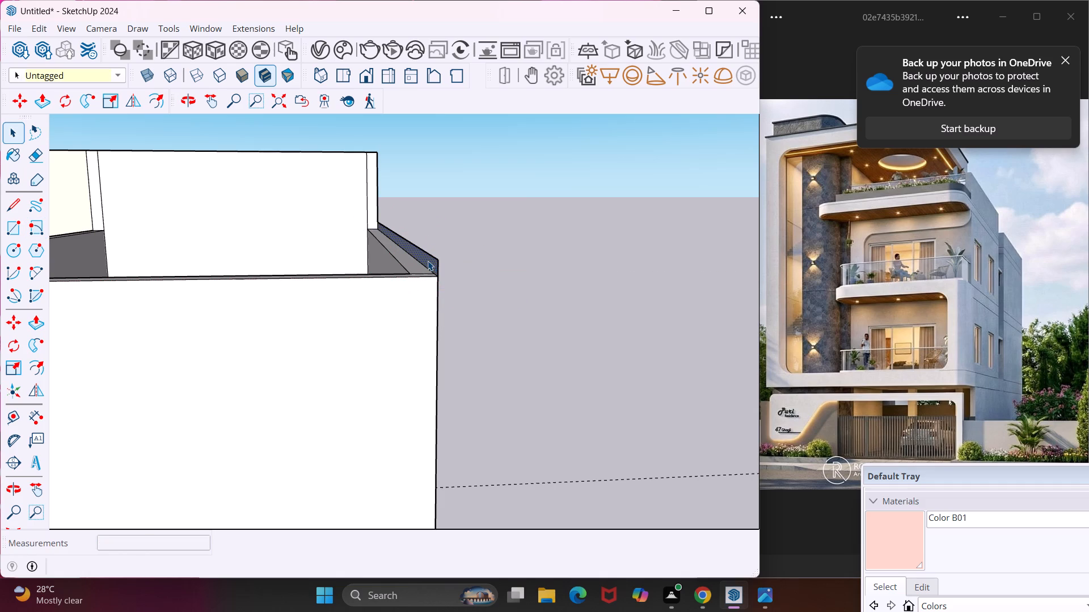
key("p")
left_click(428, 261)
scroll(341, 244, "down", 11)
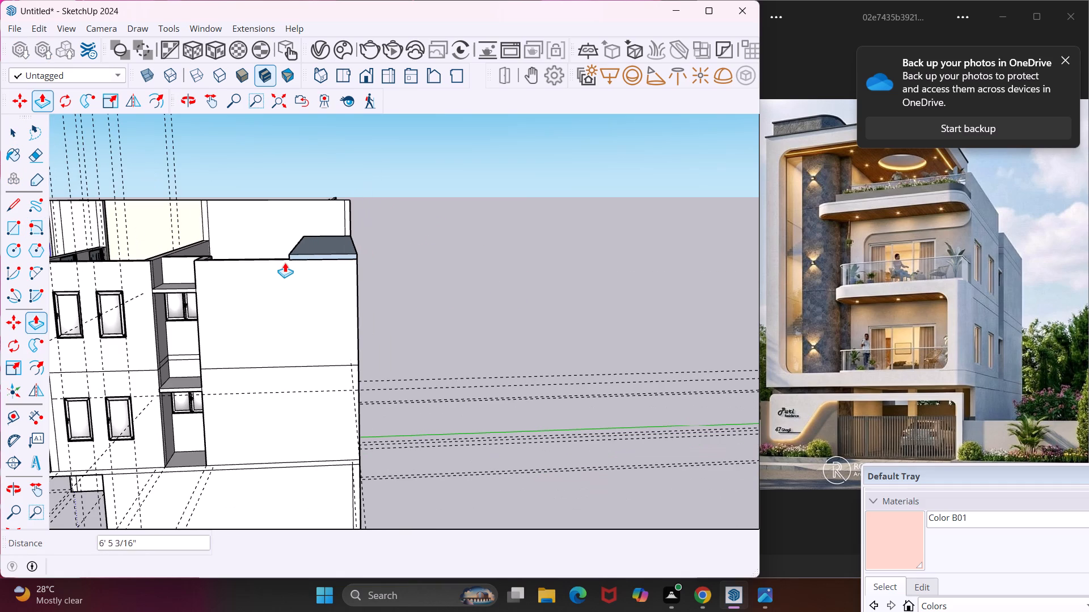
scroll(211, 260, "down", 5)
middle_click_drag(208, 260, 320, 275)
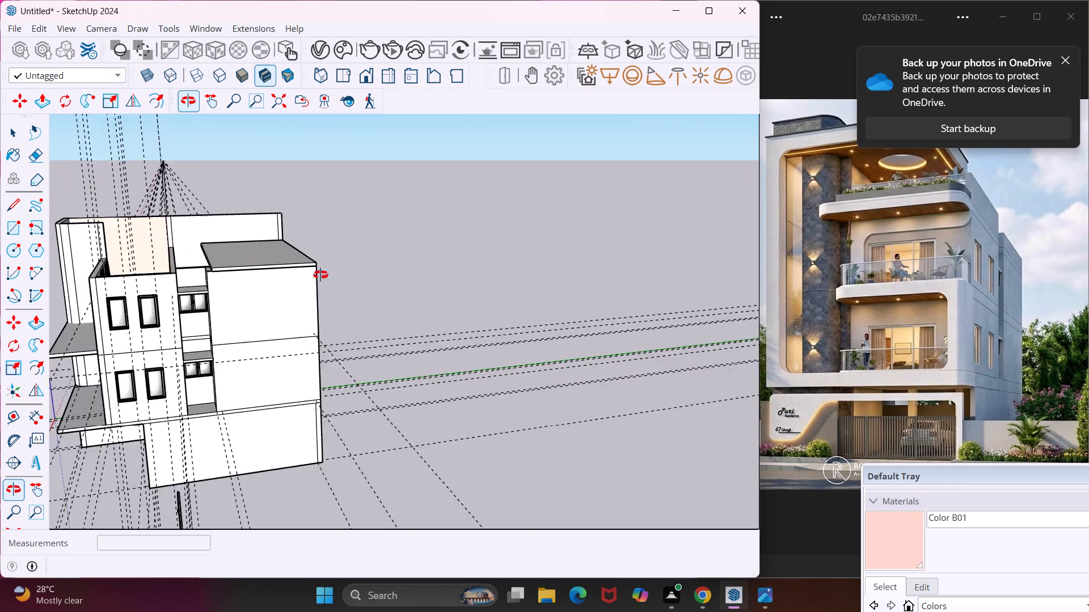
middle_click_drag(320, 275, 356, 274)
scroll(326, 269, "down", 5)
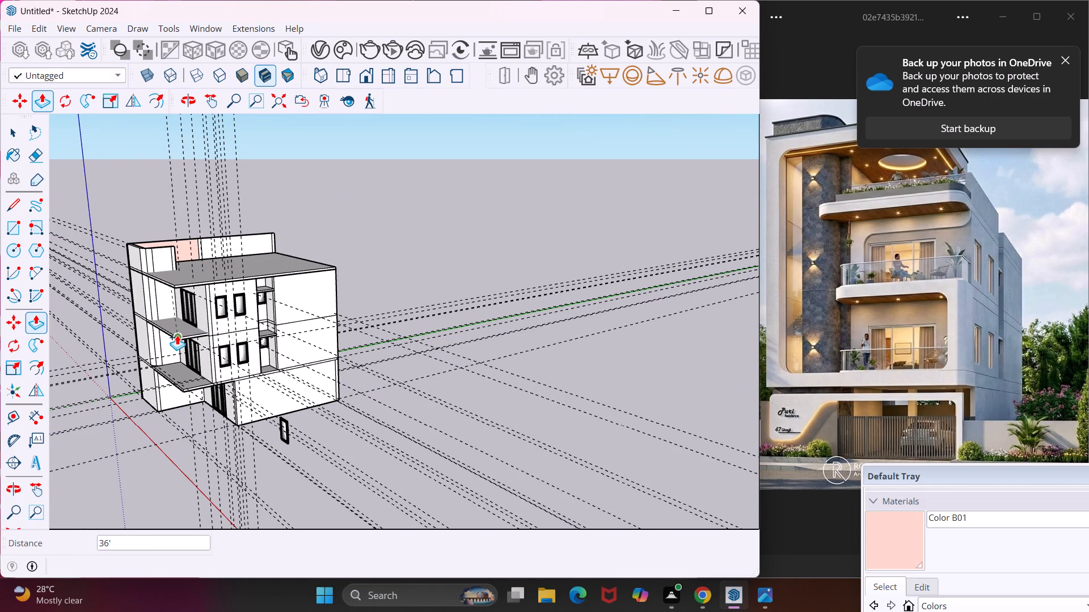
left_click(177, 335)
key("Escape")
key("space")
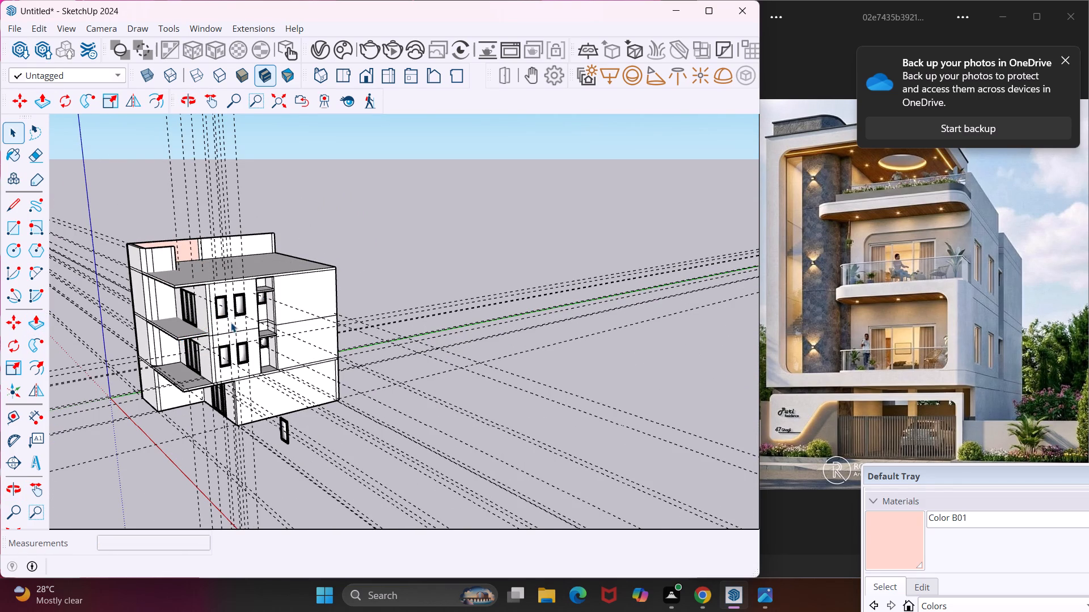
Draw two 6" vertical lines across the roof slab's side edge, aligned with both sides of the window recess.
scroll(252, 271, "up", 10)
middle_click_drag(252, 271, 140, 275)
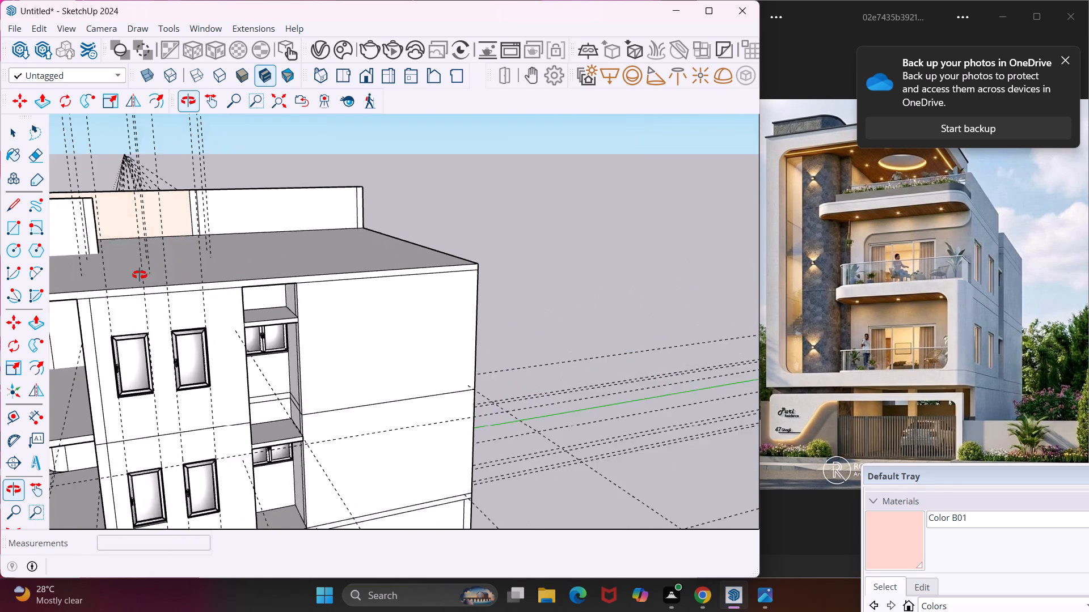
middle_click_drag(140, 275, 109, 275)
left_click(22, 211)
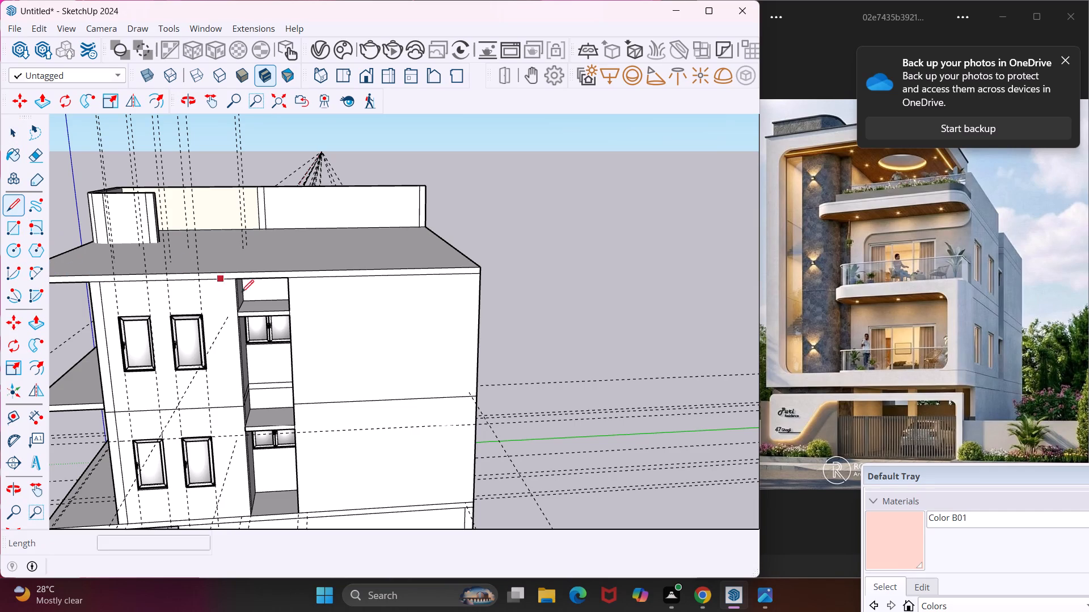
scroll(238, 274, "up", 10)
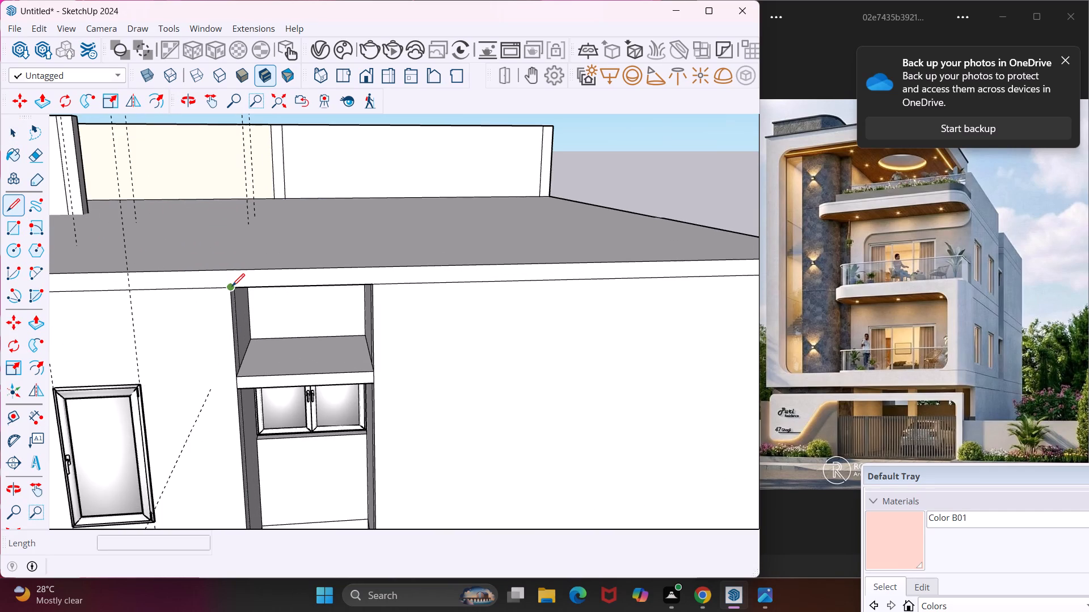
left_click(232, 286)
left_click(230, 269)
left_click(375, 287)
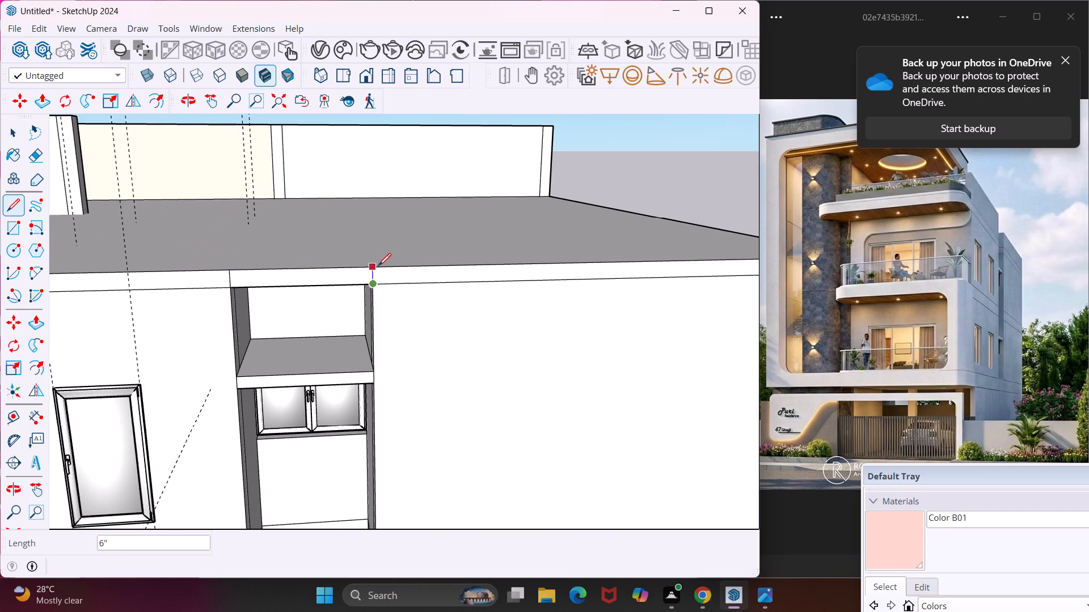
left_click(375, 266)
key("Escape")
key("space")
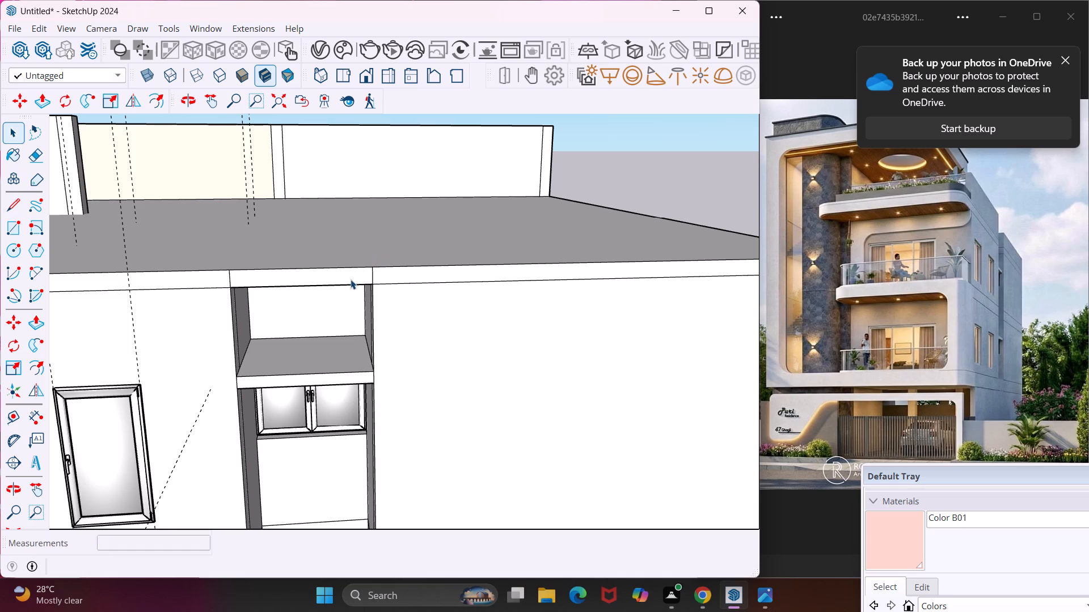
Push the slab-edge section between the two lines inward by 9" and a further 3' 3" to the recess's back wall.
left_click(351, 279)
key("p")
left_click(351, 279)
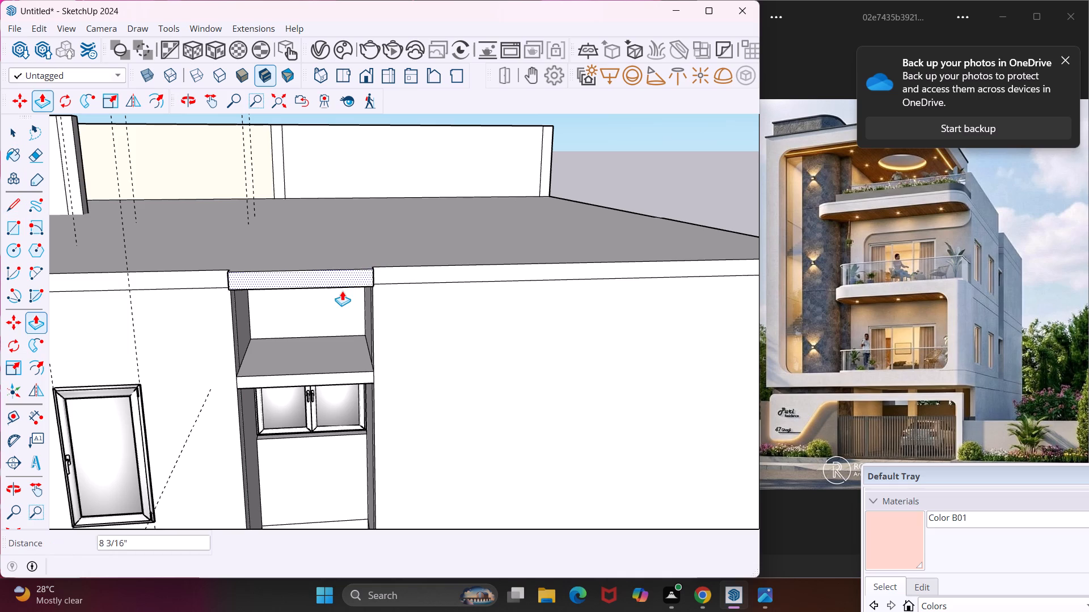
middle_click_drag(314, 289, 336, 207)
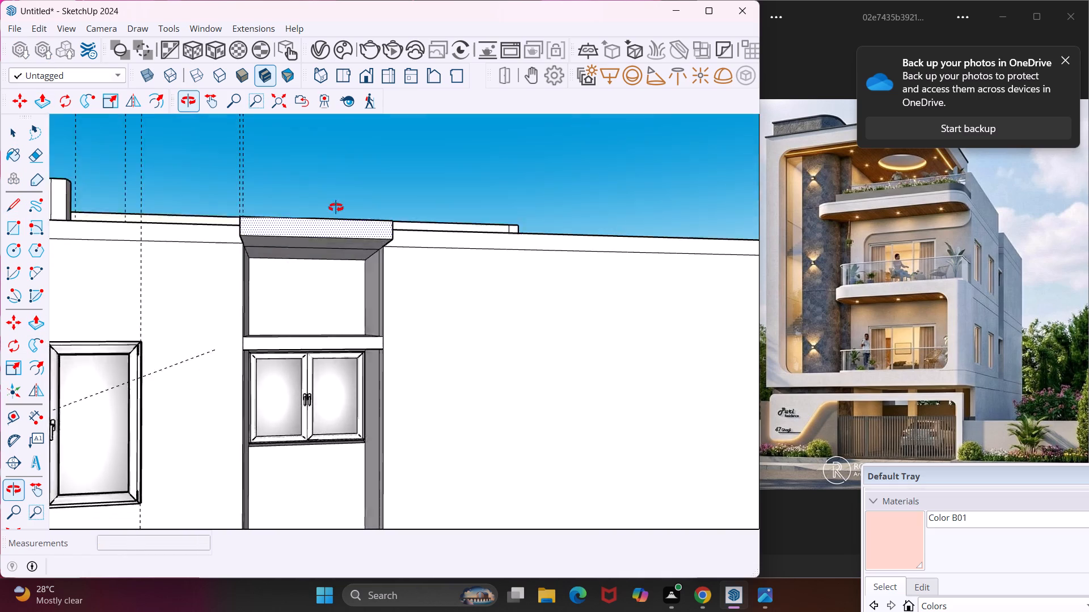
middle_click_drag(336, 207, 339, 194)
scroll(339, 194, "up", 1)
left_click(304, 273)
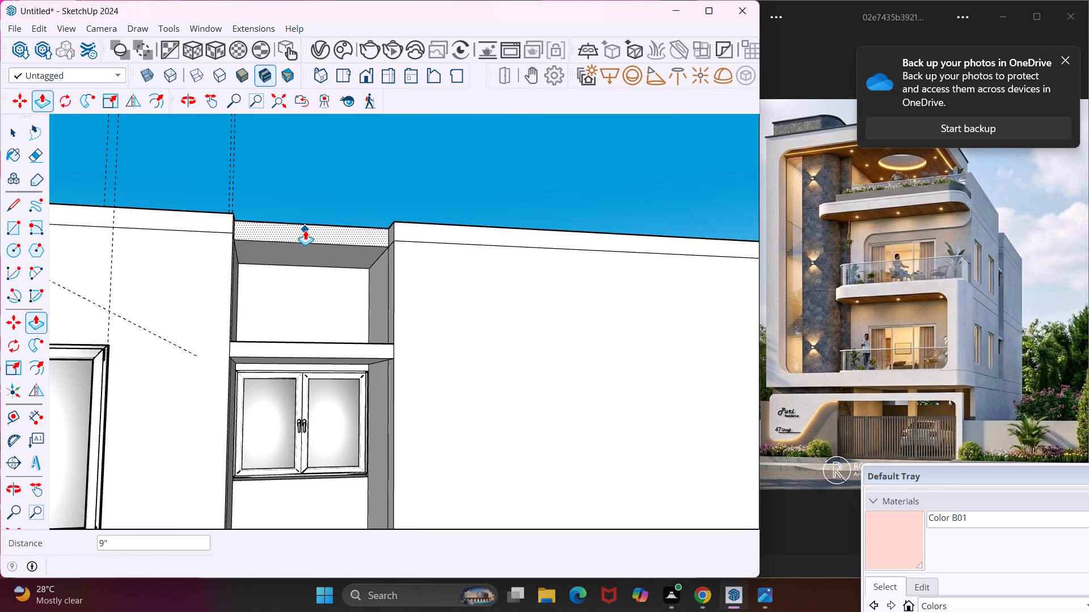
key("Escape")
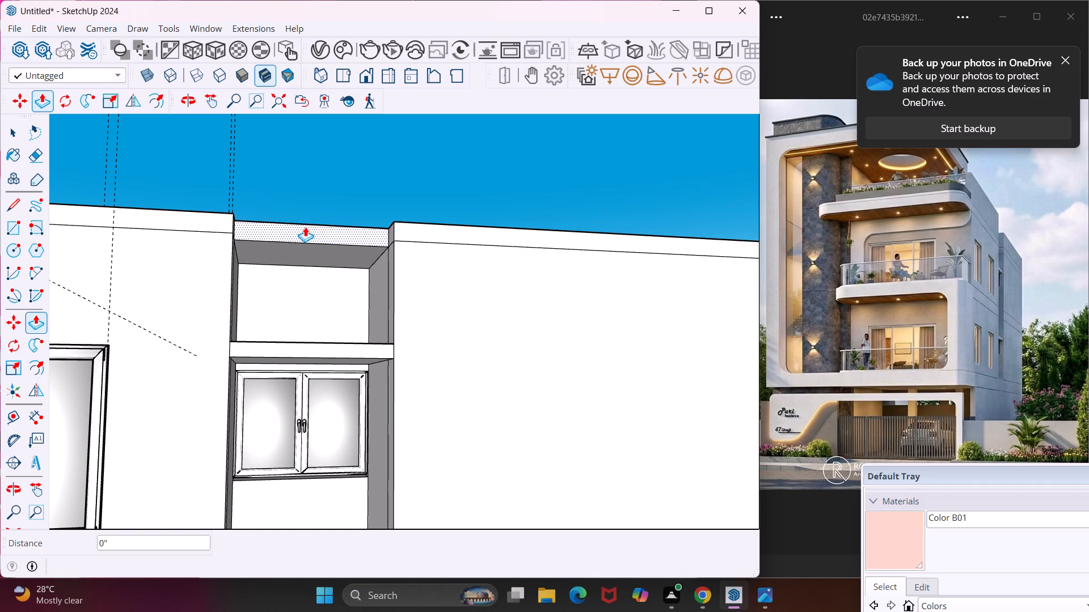
left_click(305, 227)
left_click(292, 286)
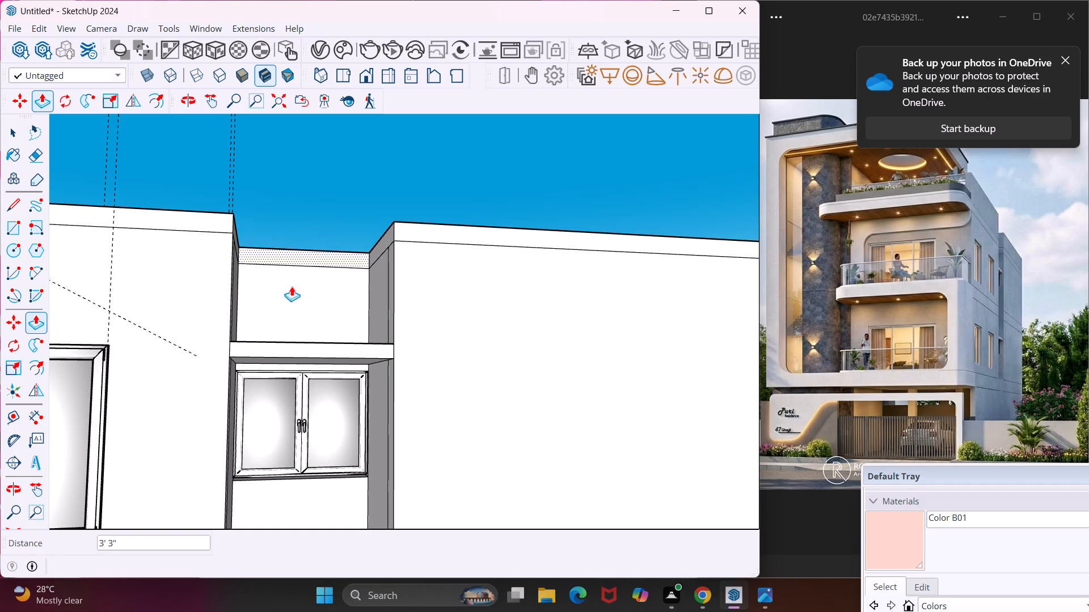
key("Escape")
key("space")
Place a guide line on the roof slab 6' in from its front edge.
middle_click_drag(292, 286, 476, 433)
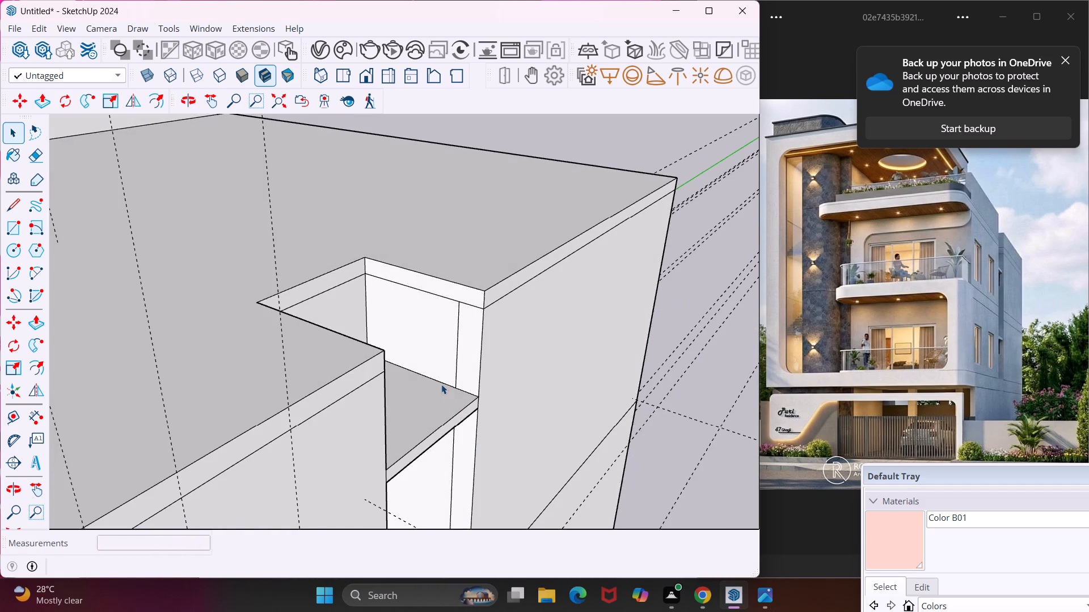
scroll(441, 384, "down", 15)
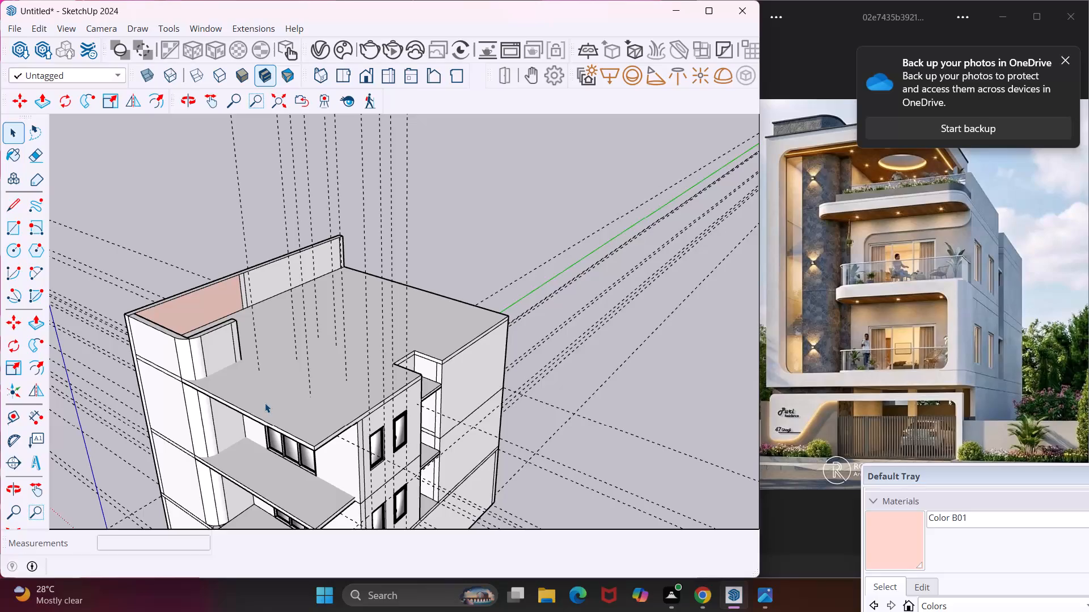
key("Escape")
key("space")
middle_click_drag(347, 423, 290, 407)
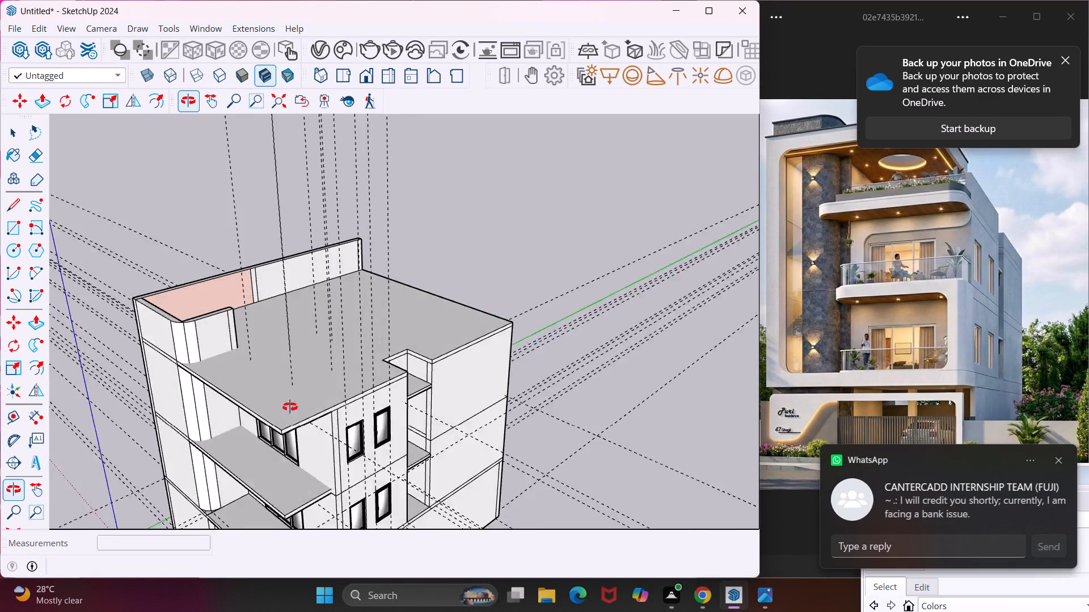
middle_click_drag(290, 407, 220, 396)
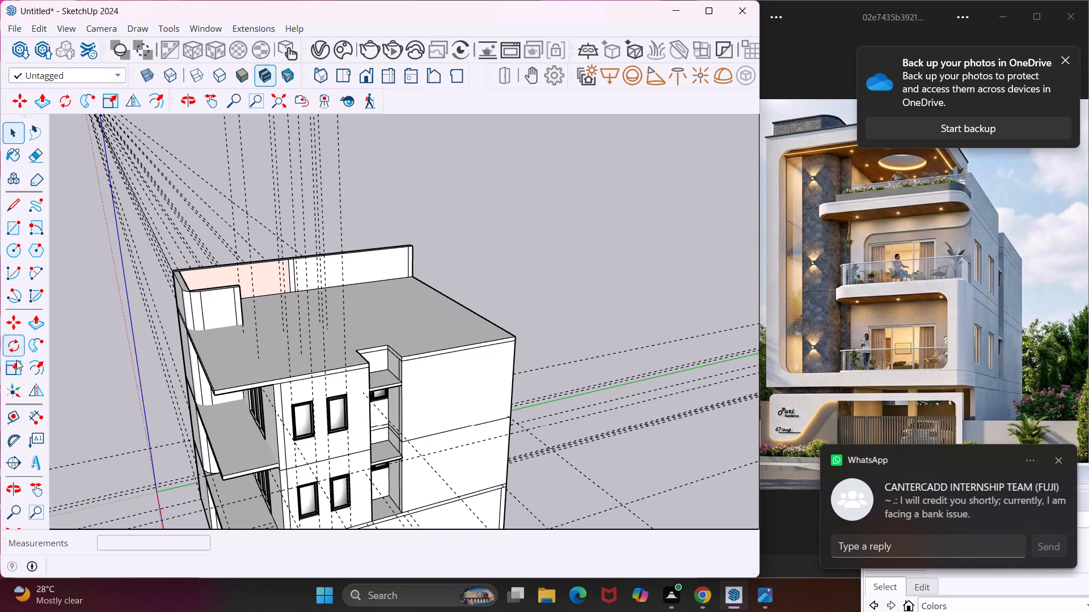
left_click(6, 423)
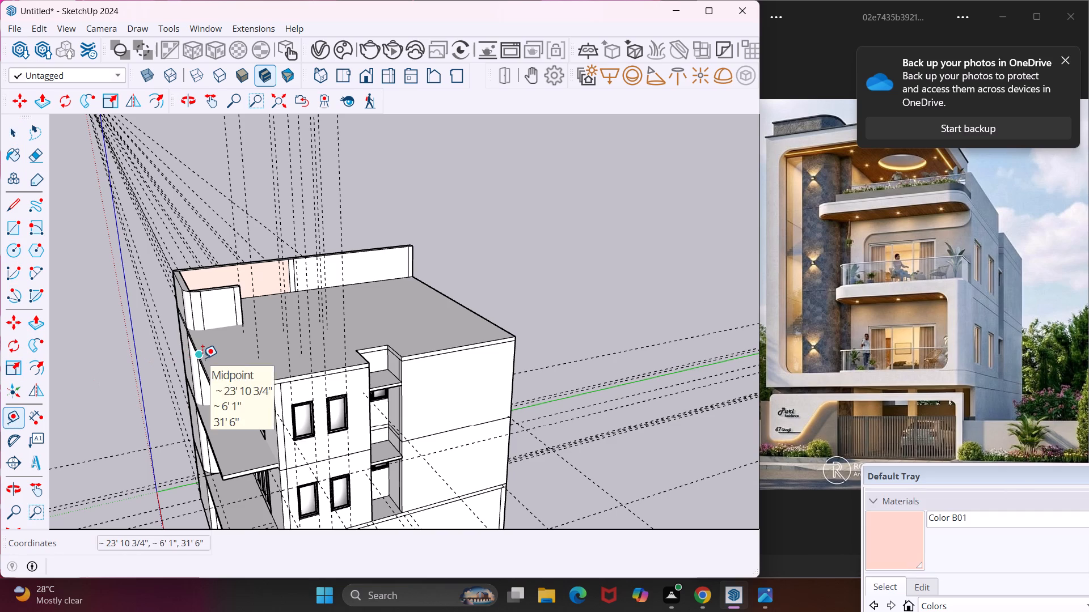
left_click(202, 358)
type("6'")
key("Return")
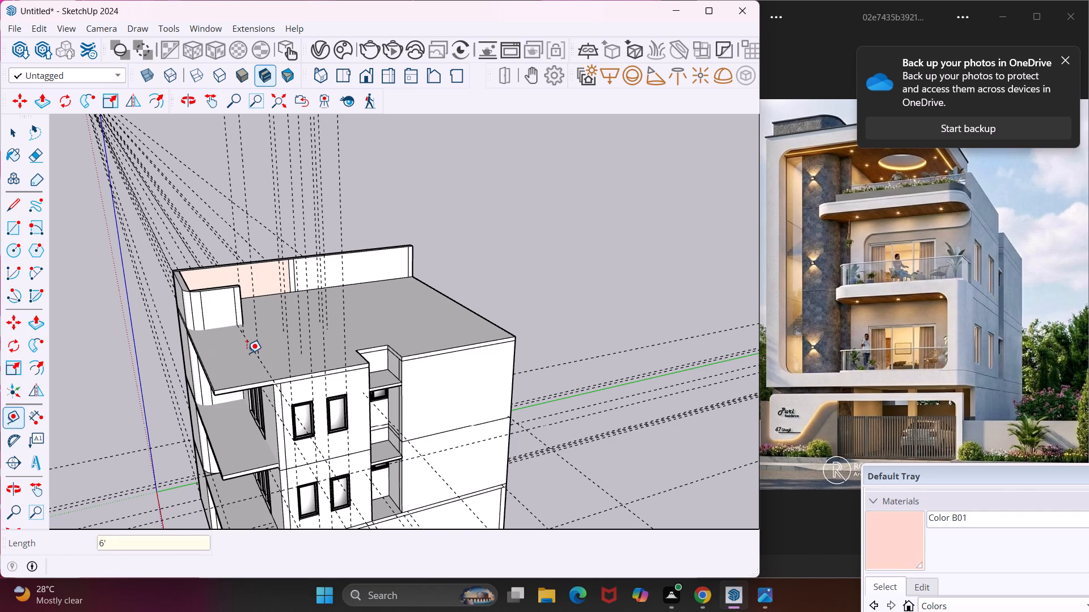
Place a parallel guide 9" behind the 6' guide to mark the wall thickness on the roof slab.
scroll(247, 353, "up", 9)
left_click(285, 380)
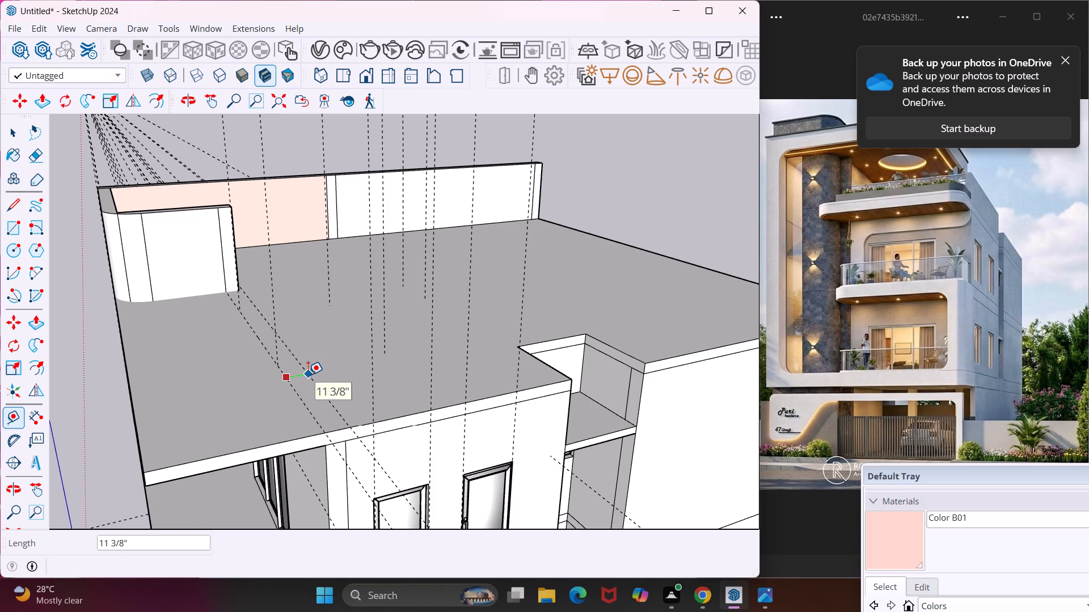
key("9")
key("shift+quotedbl")
key("Return")
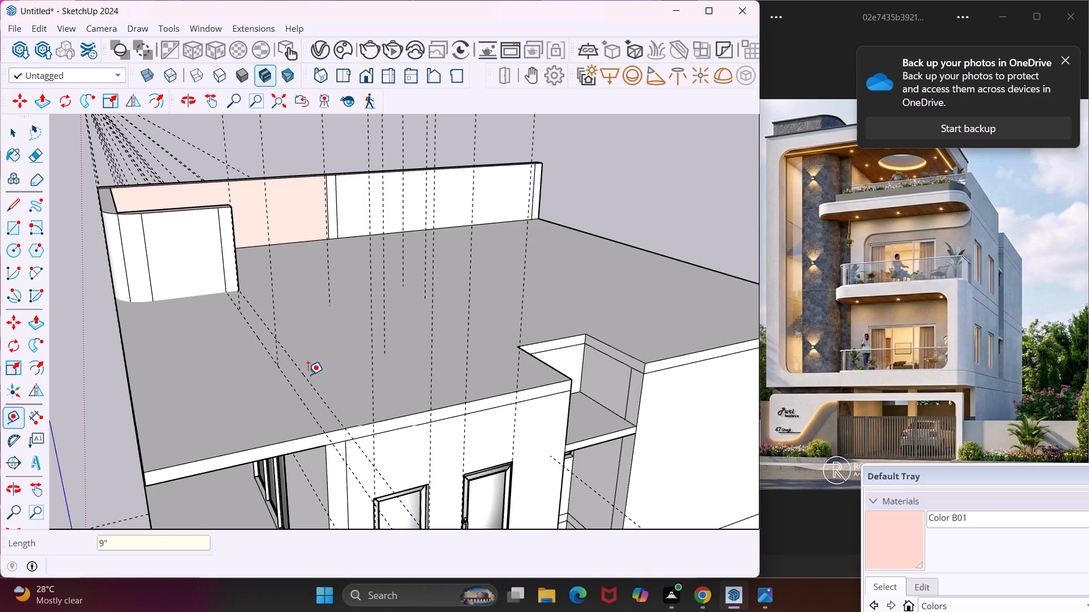
Place a guide line 9" in from the roof slab's long side edge above the windows.
left_click(404, 418)
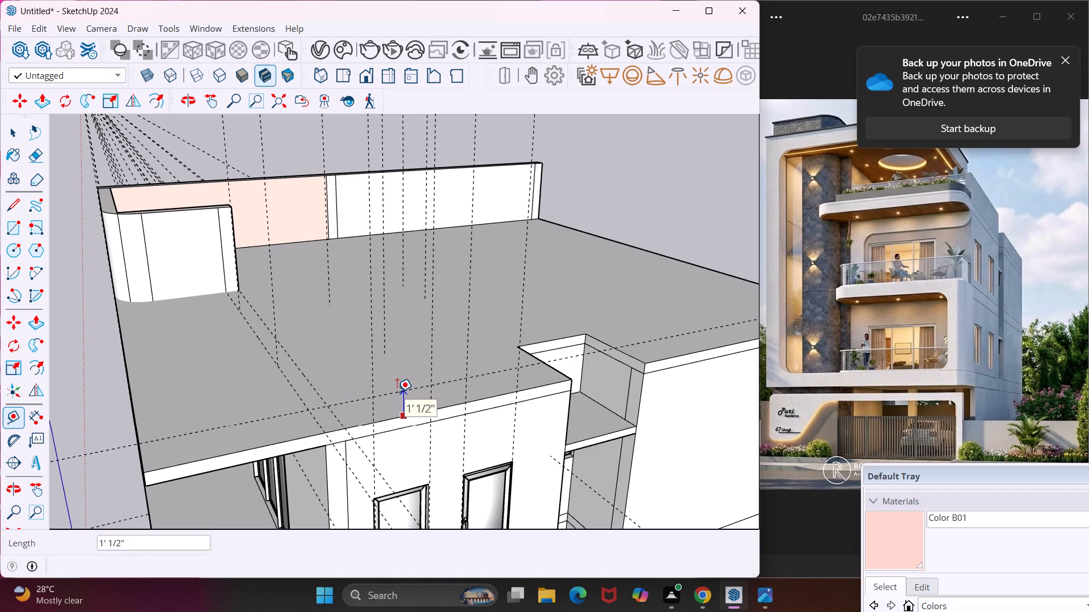
key("9")
key("shift+quotedbl")
key("Return")
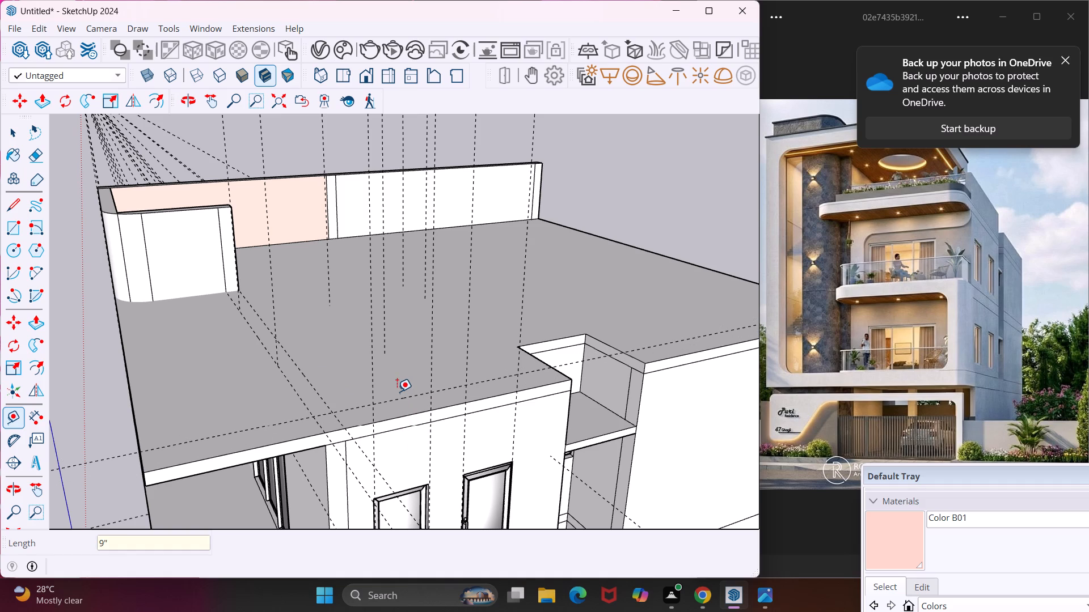
Place a guide 9" in from the side edge of the roof slab's recess, and another parallel to its back edge.
middle_click_drag(397, 392, 259, 429)
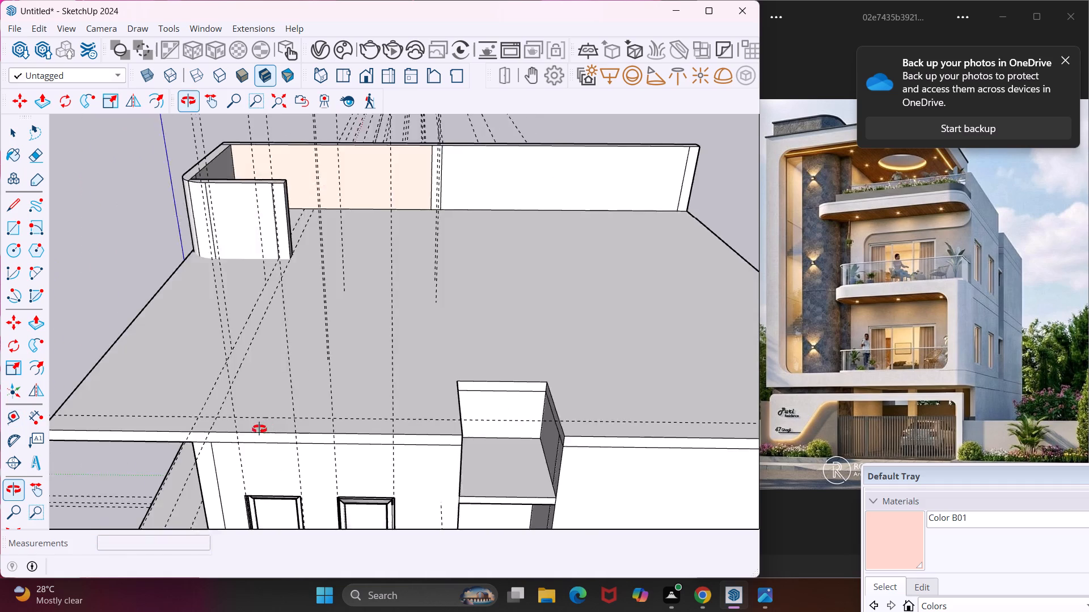
middle_click_drag(259, 429, 246, 432)
scroll(427, 414, "up", 10)
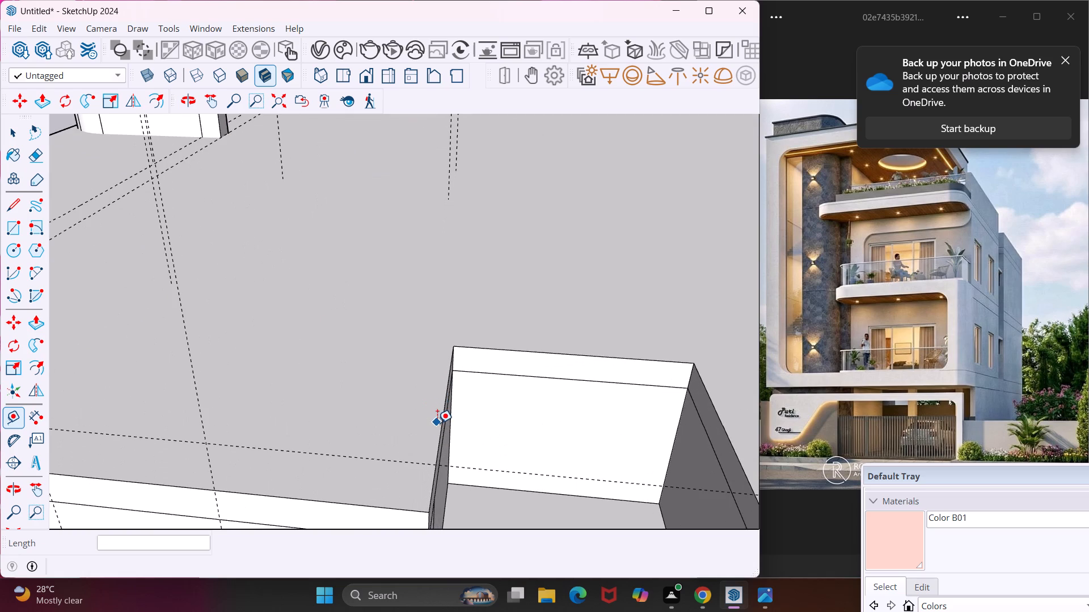
left_click(439, 424)
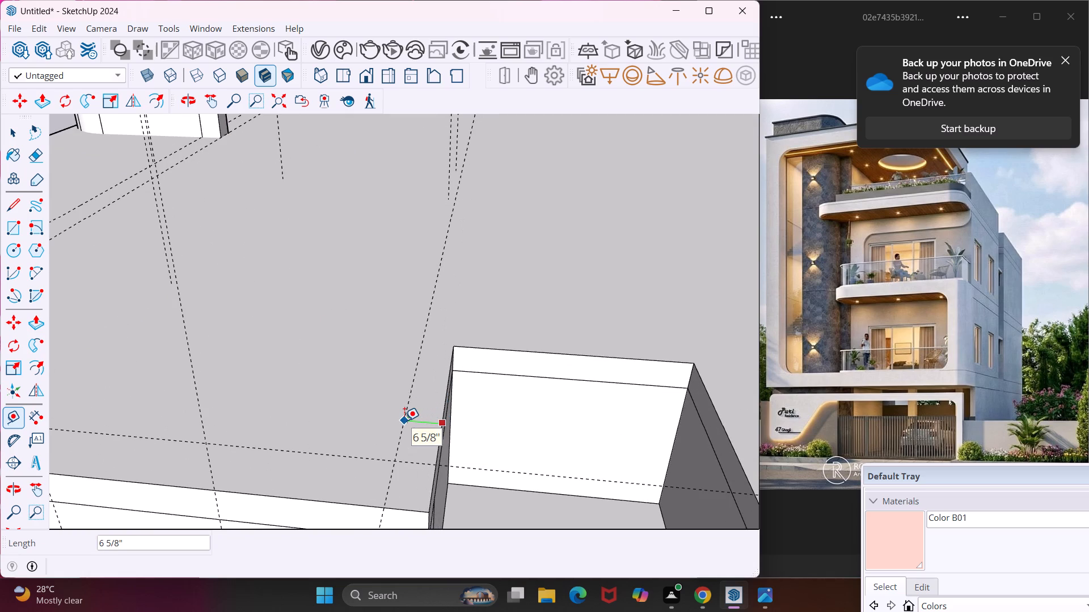
type("9\"")
key("Return")
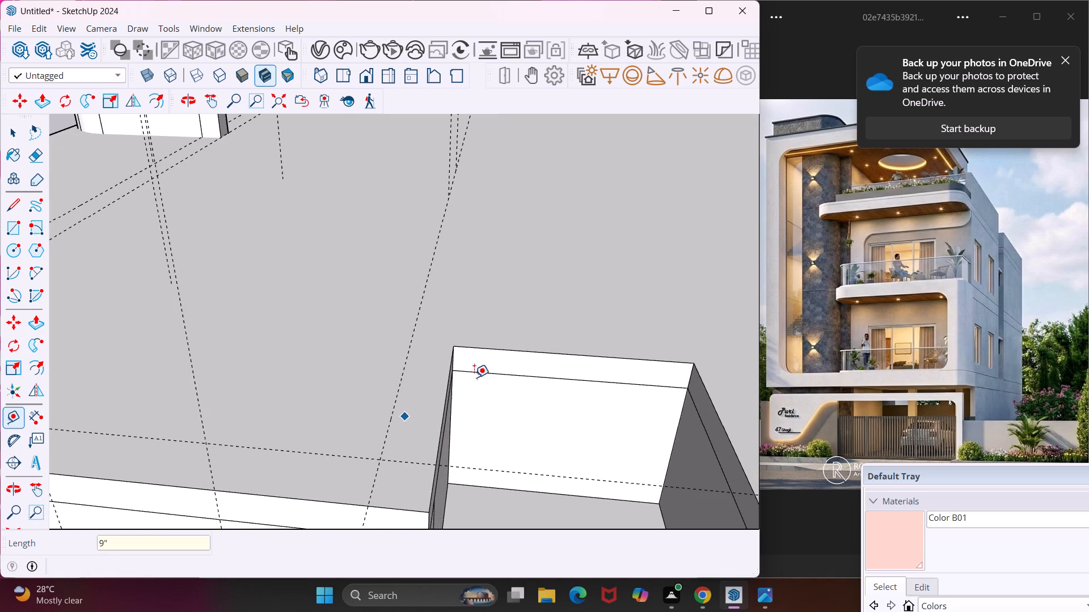
left_click(537, 351)
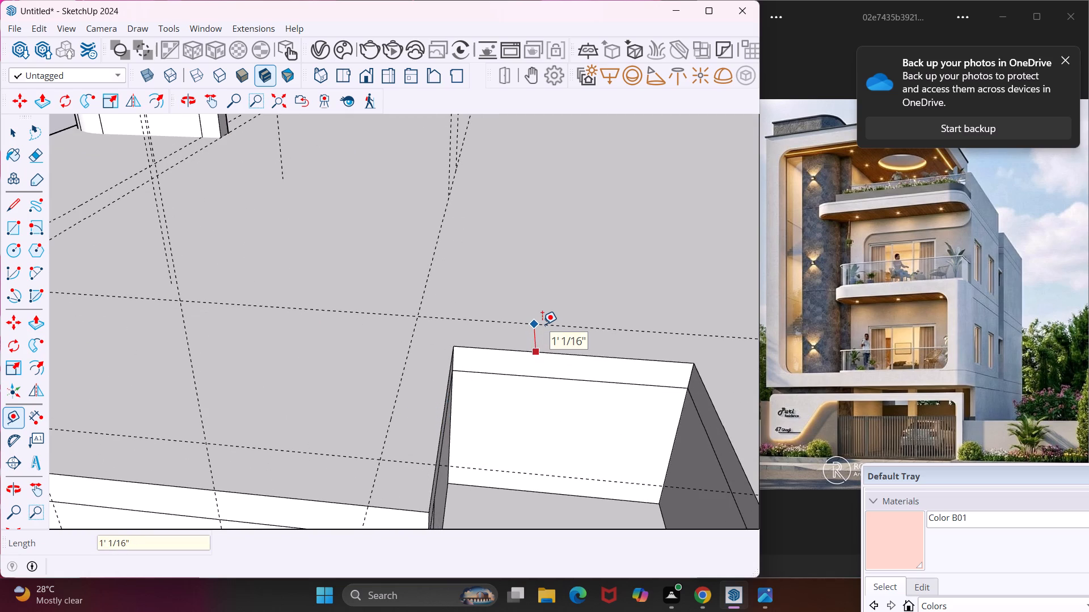
Place guide lines 9" from the back edge and the adjacent side edge of the notch in the roof slab.
type("9\"")
key("Return")
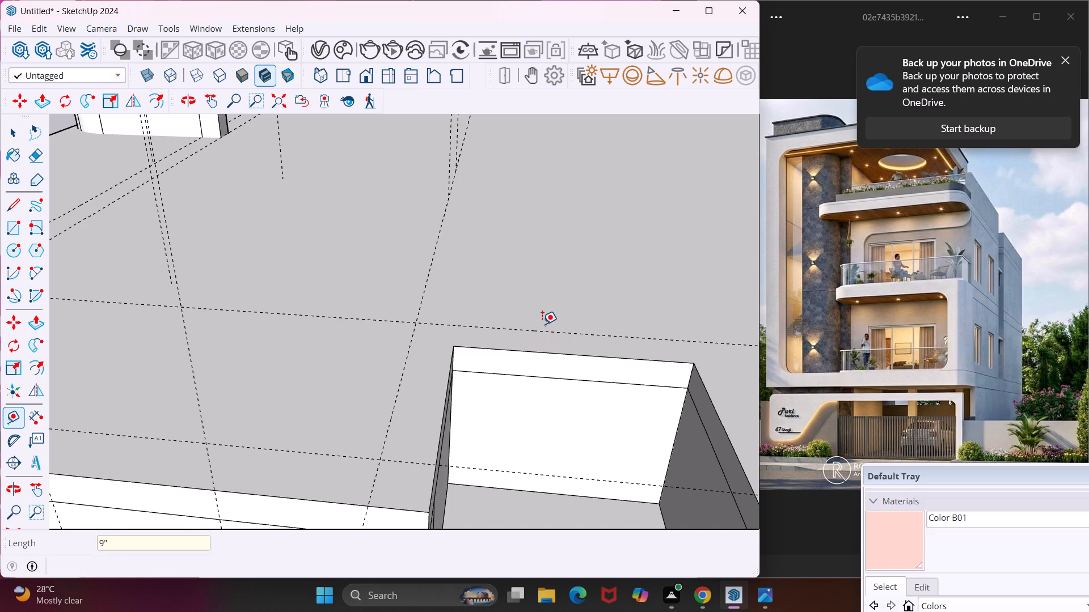
scroll(518, 322, "down", 4)
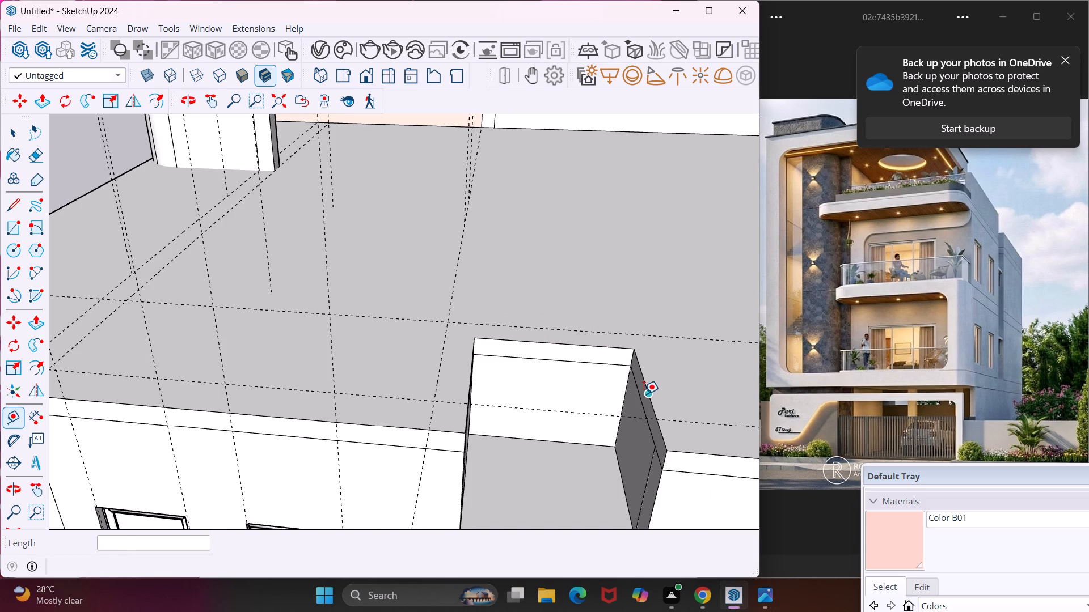
left_click(644, 394)
type("9\"")
key("Return")
scroll(327, 406, "down", 7)
scroll(181, 370, "down", 2)
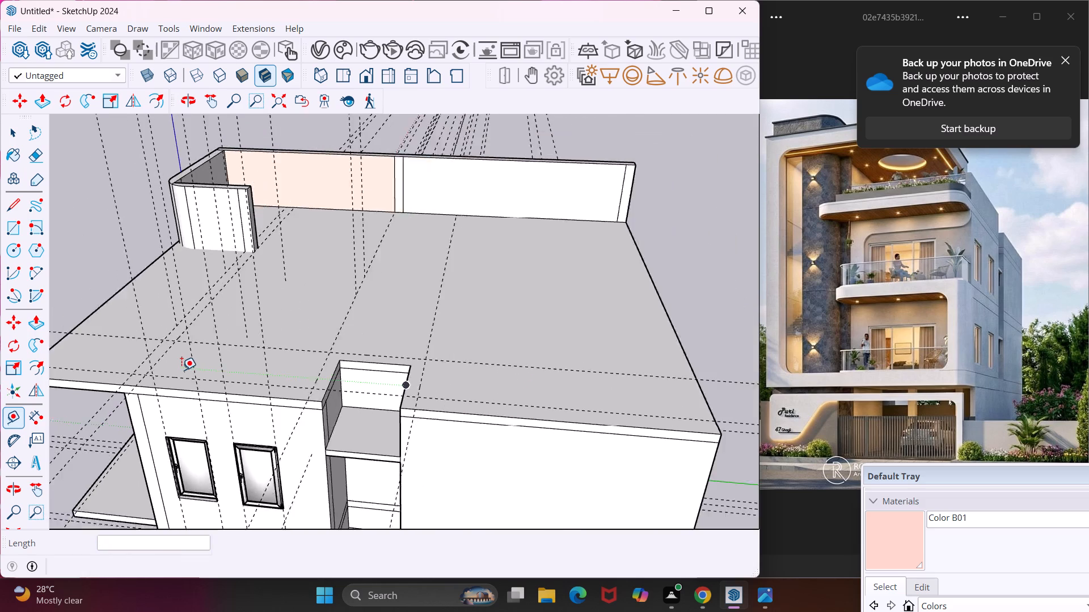
Place a guide line 9" inside the roof slab's long outer edge that runs from the end of the parapet wall.
scroll(181, 370, "down", 3)
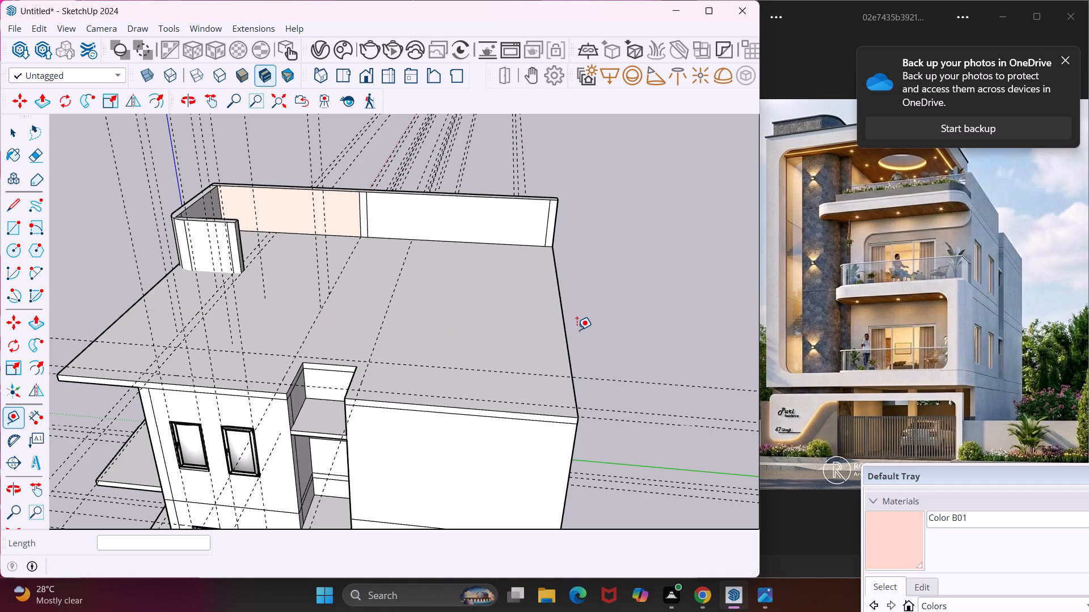
scroll(562, 328, "up", 4)
left_click(562, 328)
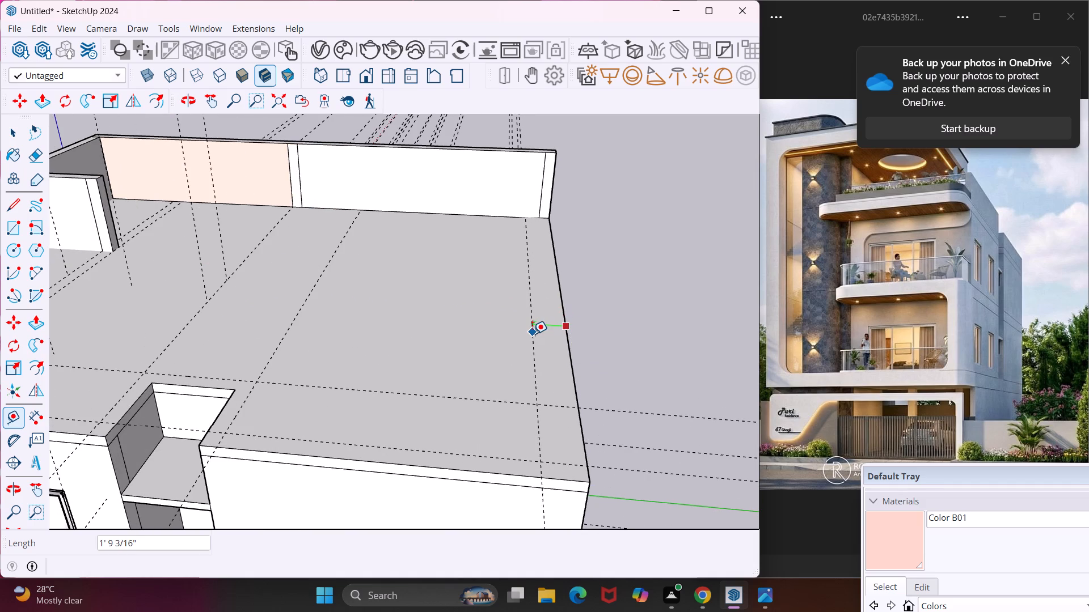
type("9\"")
key("Return")
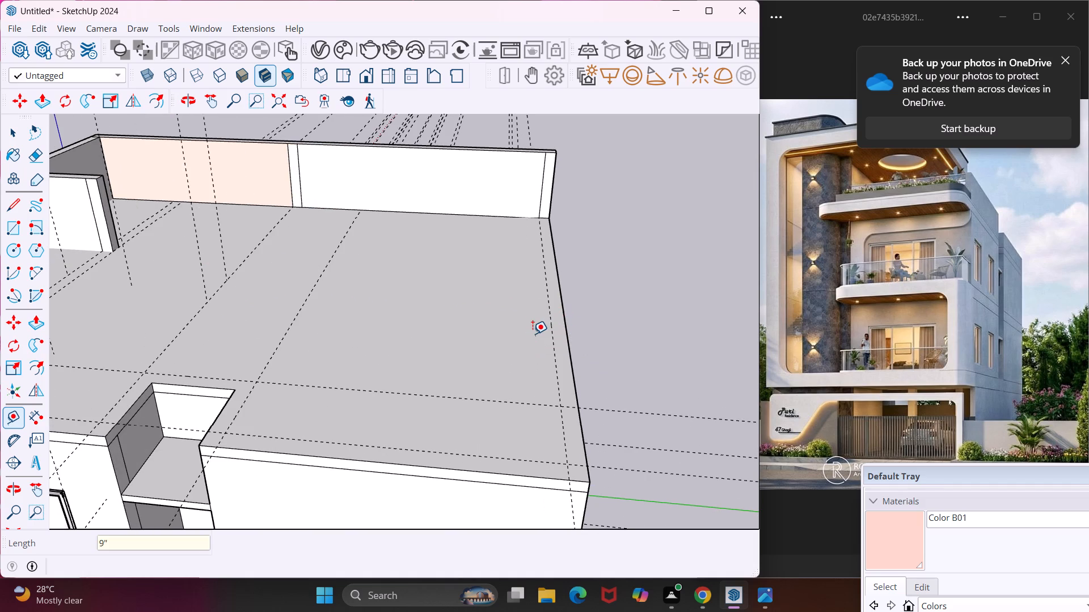
scroll(509, 348, "down", 6)
scroll(454, 328, "down", 3)
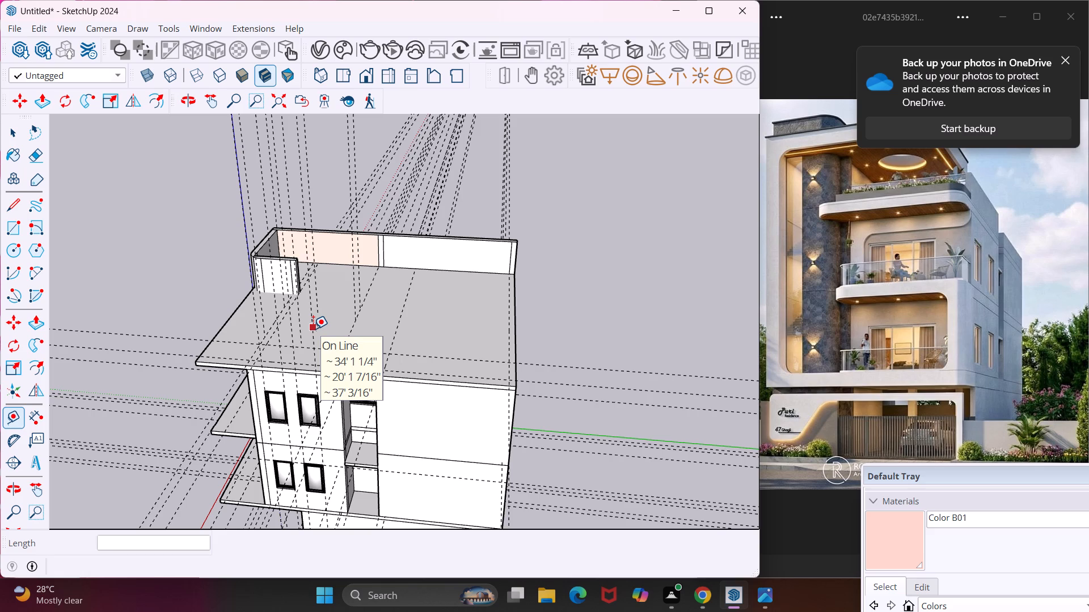
key("Escape")
key("space")
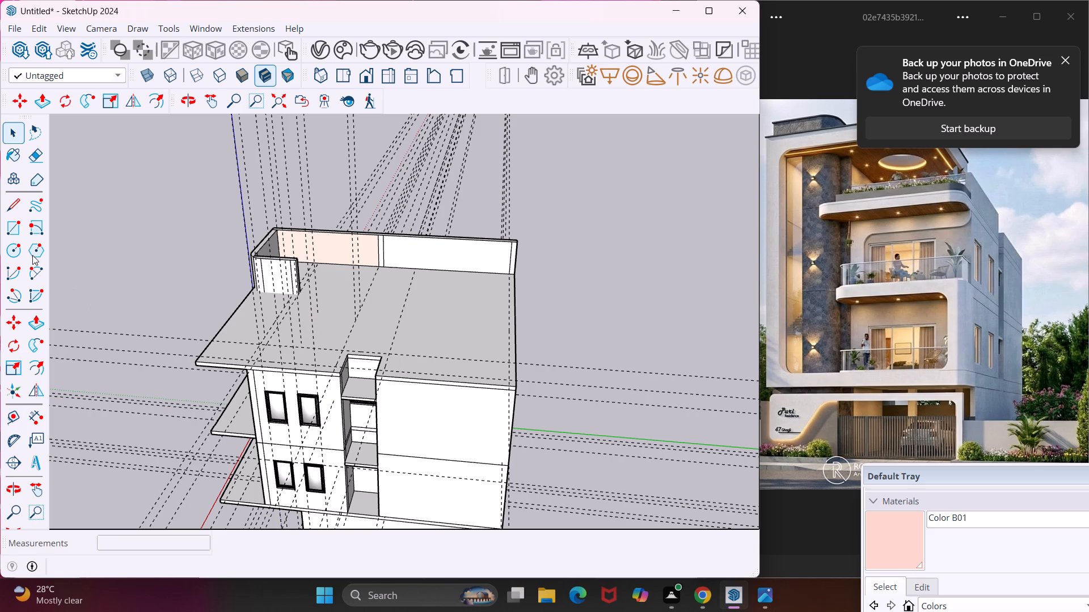
Draw a 29' 3" by 9" rectangle along the roof slab's outer edge, from the parapet wall's end to the opposite corner.
left_click(15, 229)
scroll(504, 273, "up", 6)
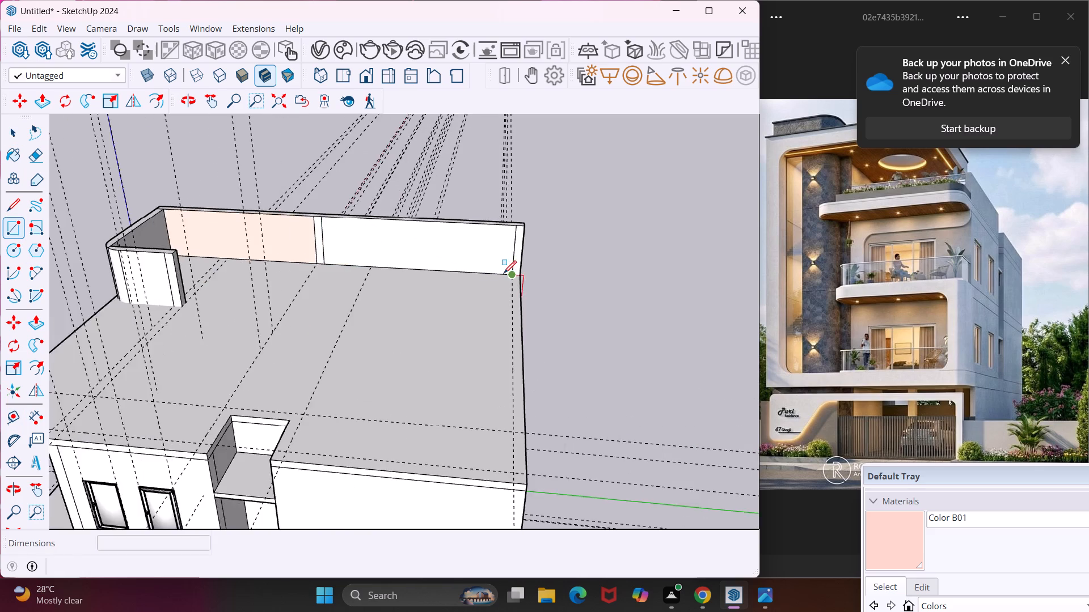
scroll(504, 273, "up", 7)
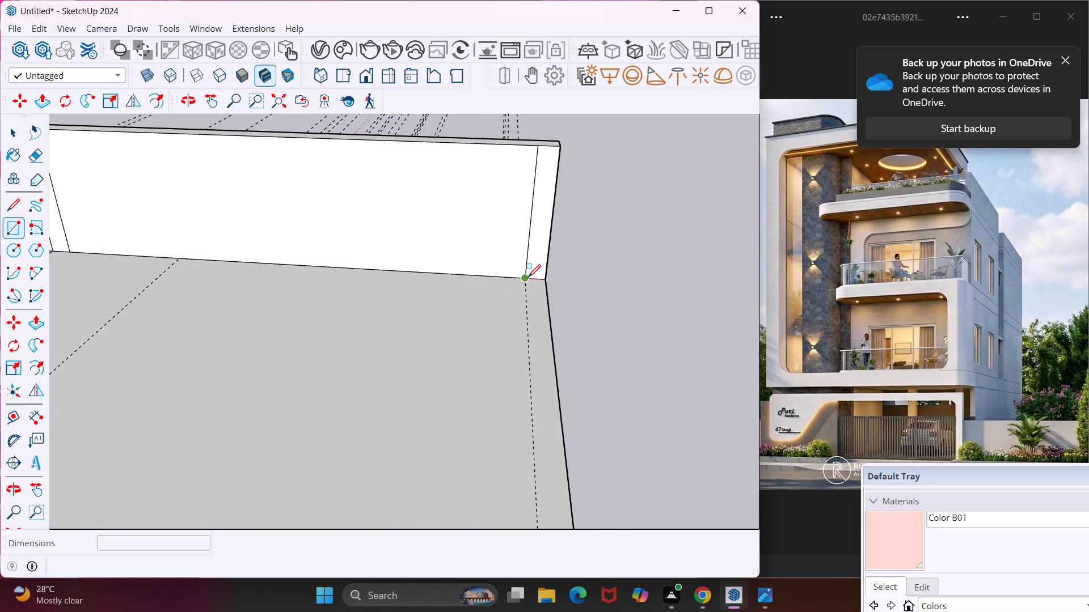
left_click(525, 277)
scroll(546, 303, "down", 11)
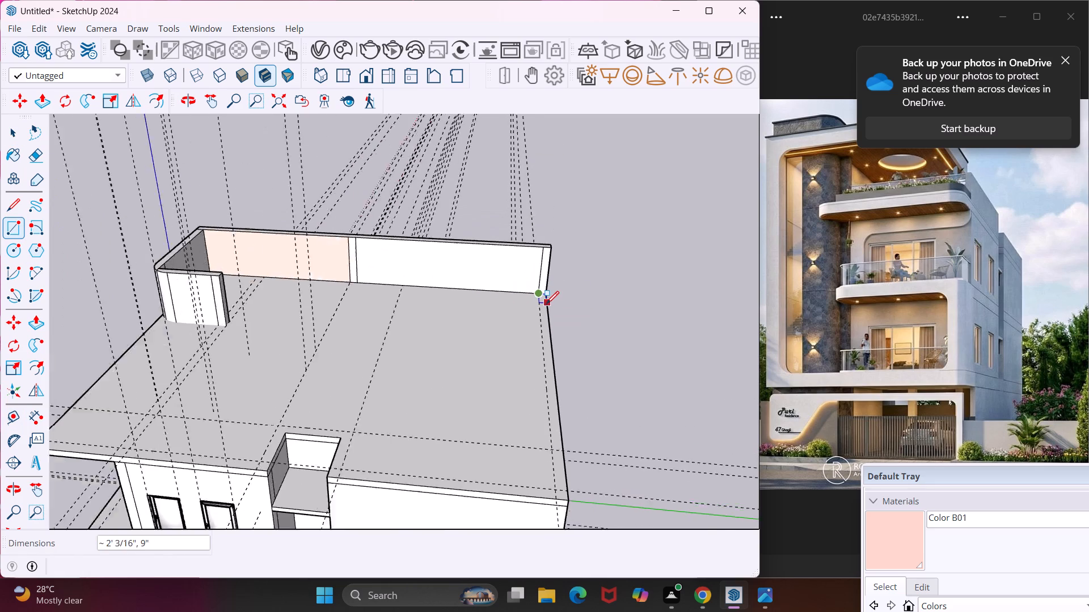
scroll(546, 304, "down", 6)
scroll(560, 393, "up", 10)
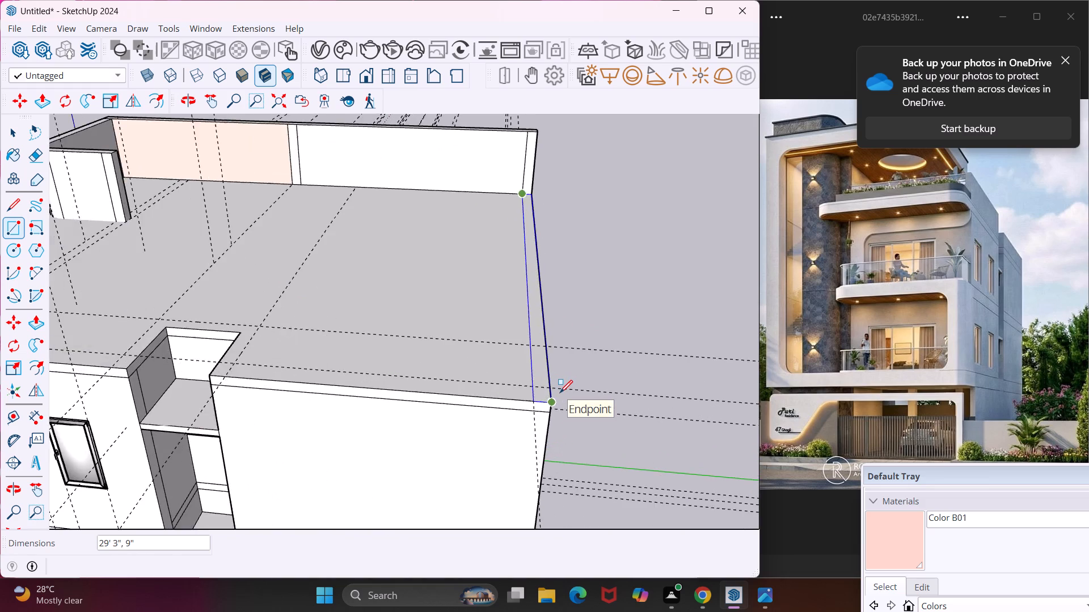
scroll(560, 393, "up", 5)
left_click(541, 419)
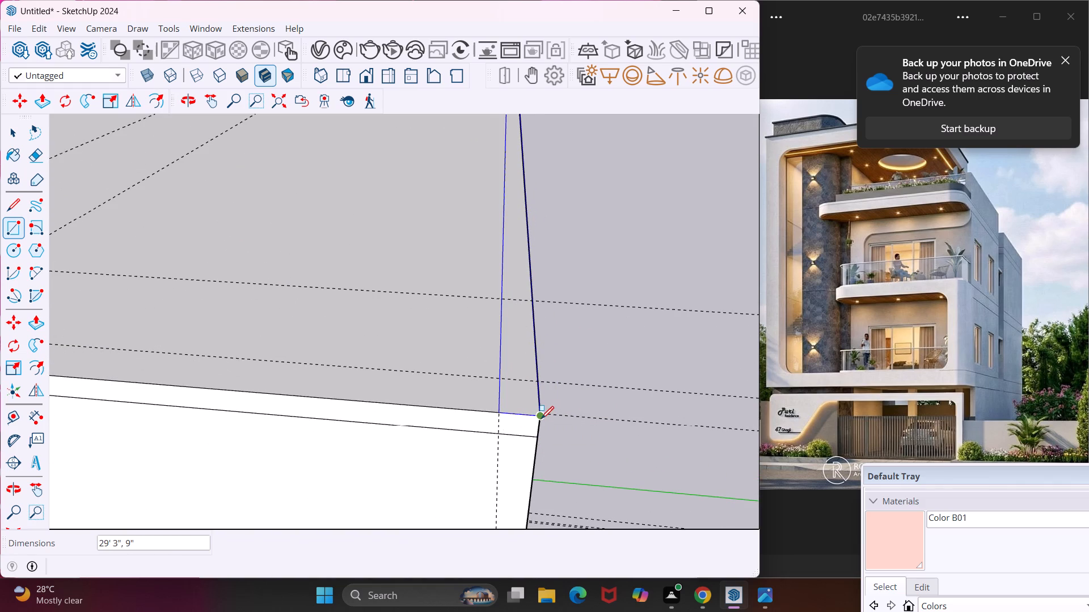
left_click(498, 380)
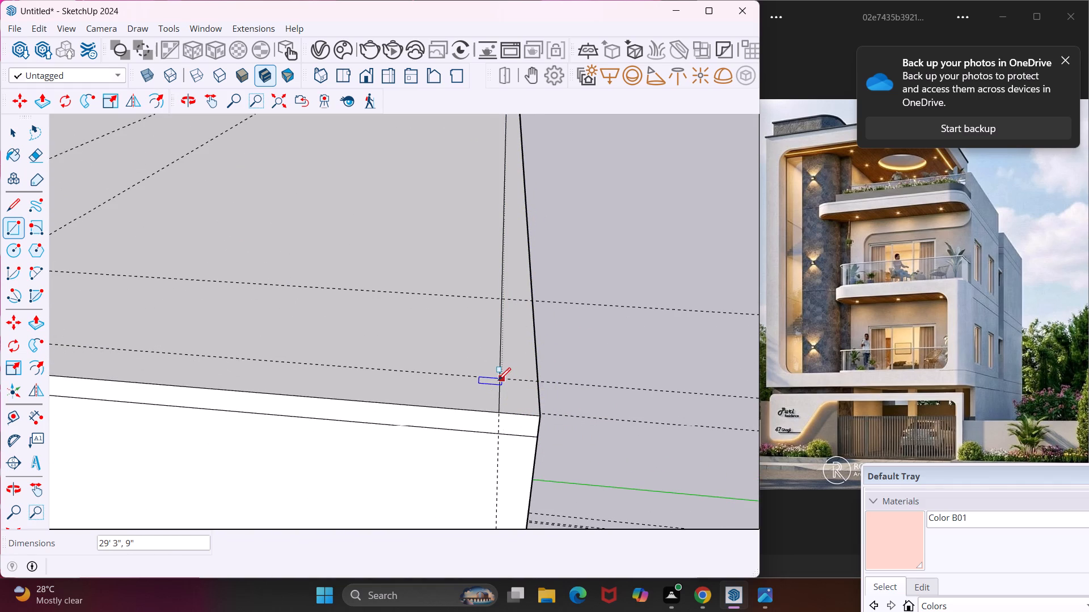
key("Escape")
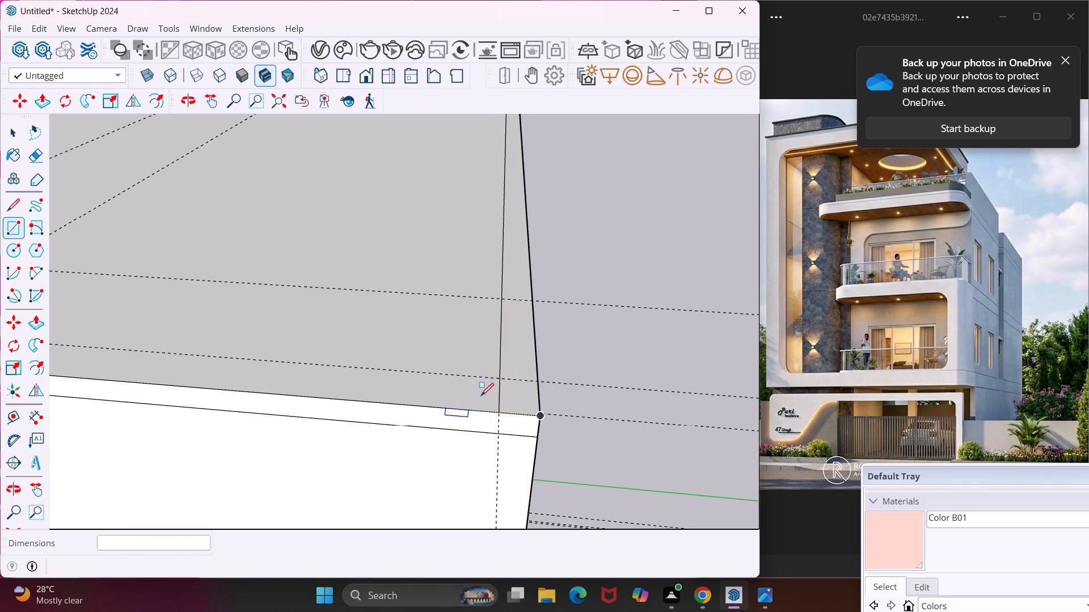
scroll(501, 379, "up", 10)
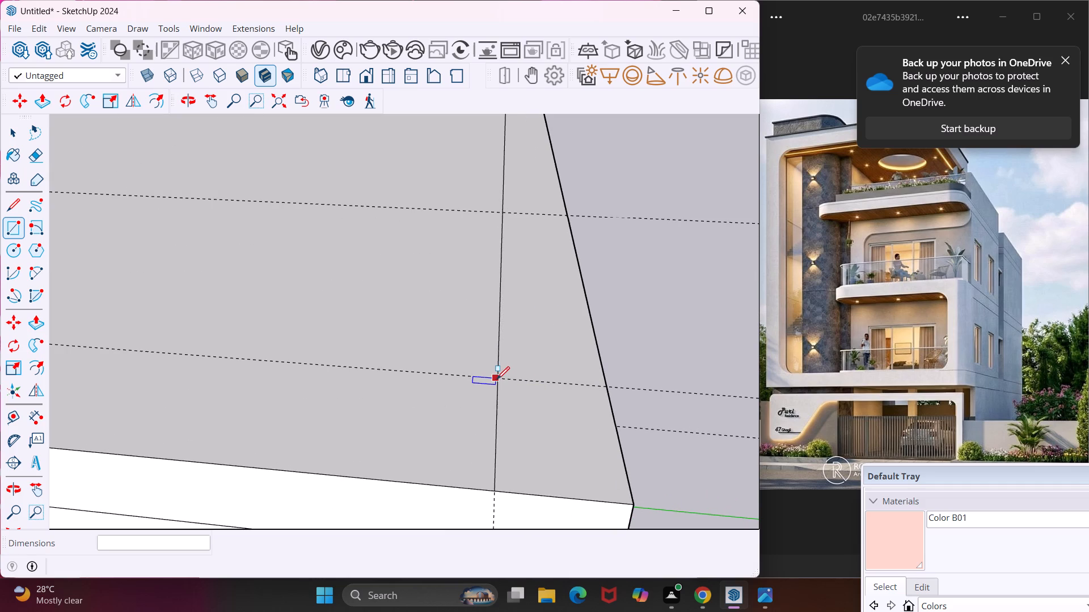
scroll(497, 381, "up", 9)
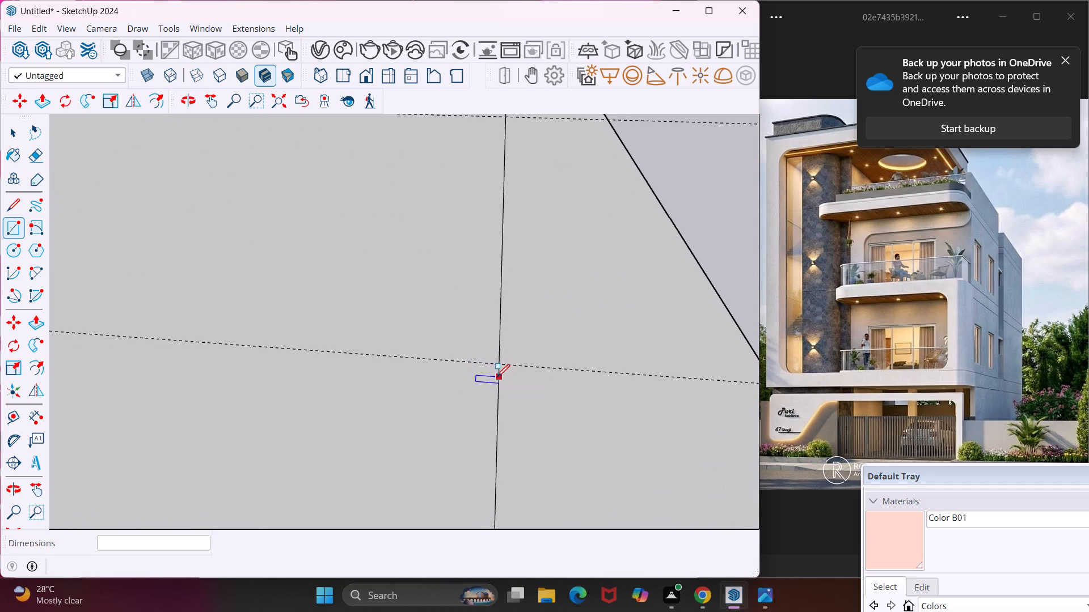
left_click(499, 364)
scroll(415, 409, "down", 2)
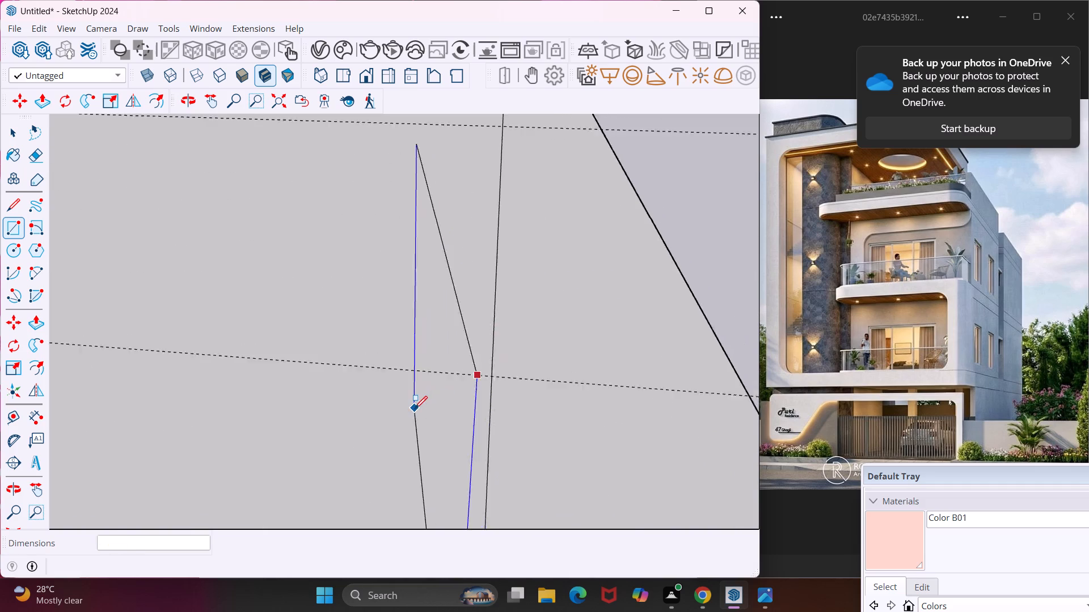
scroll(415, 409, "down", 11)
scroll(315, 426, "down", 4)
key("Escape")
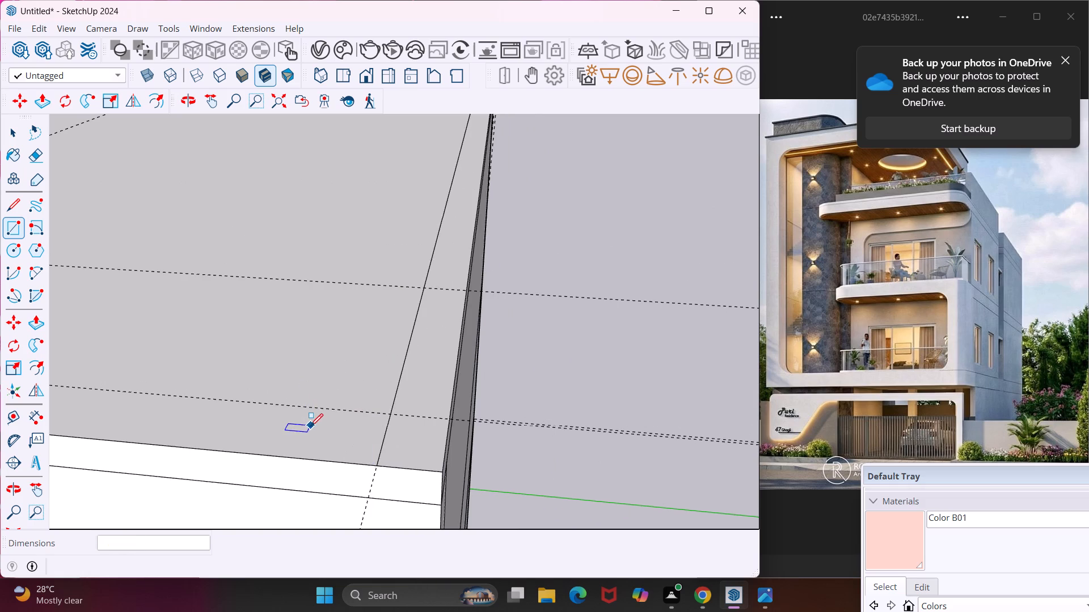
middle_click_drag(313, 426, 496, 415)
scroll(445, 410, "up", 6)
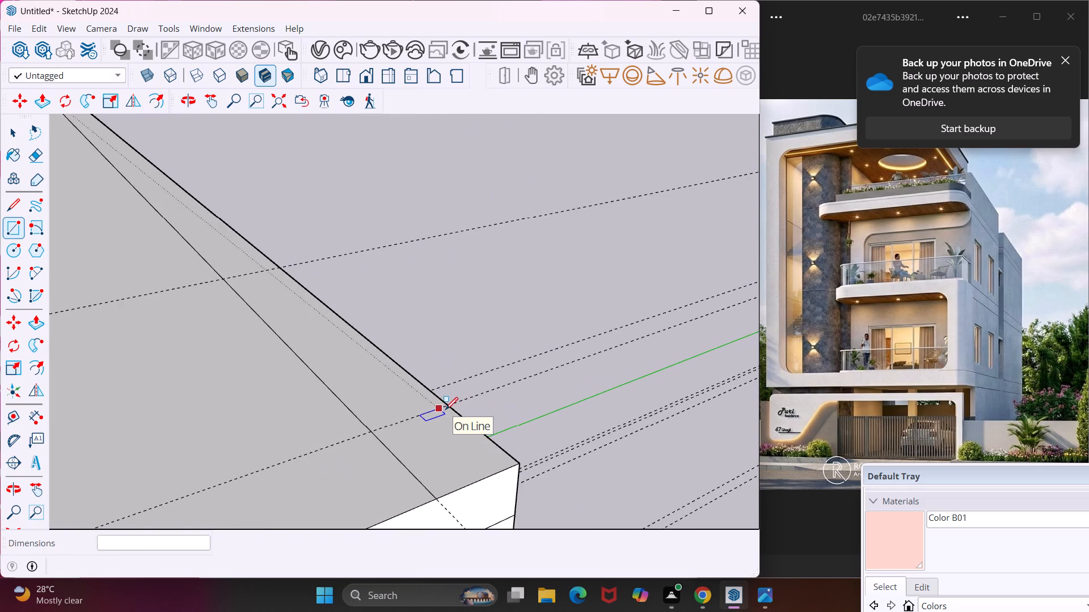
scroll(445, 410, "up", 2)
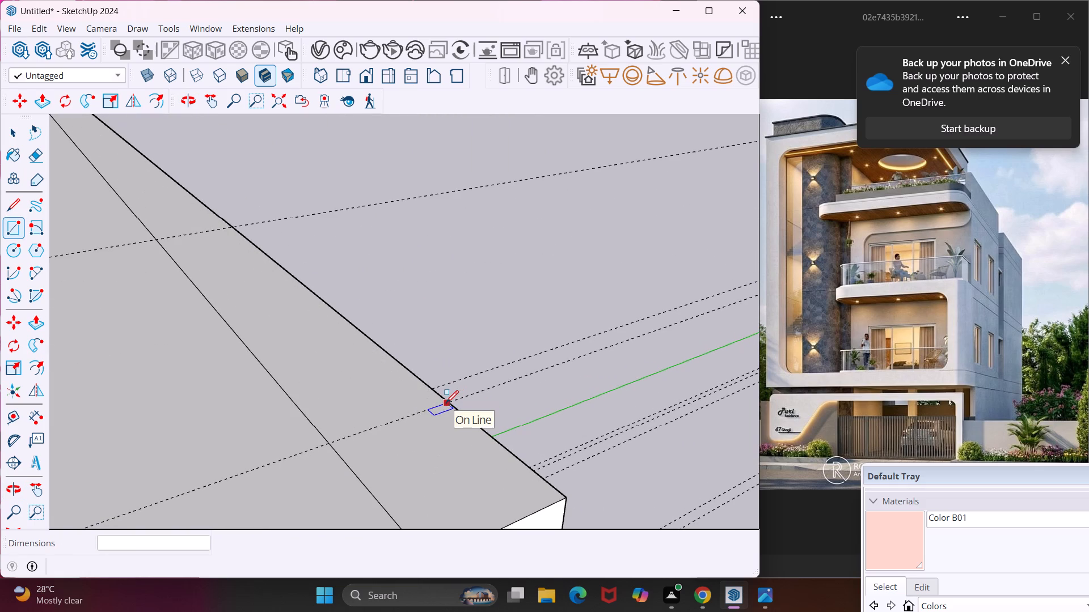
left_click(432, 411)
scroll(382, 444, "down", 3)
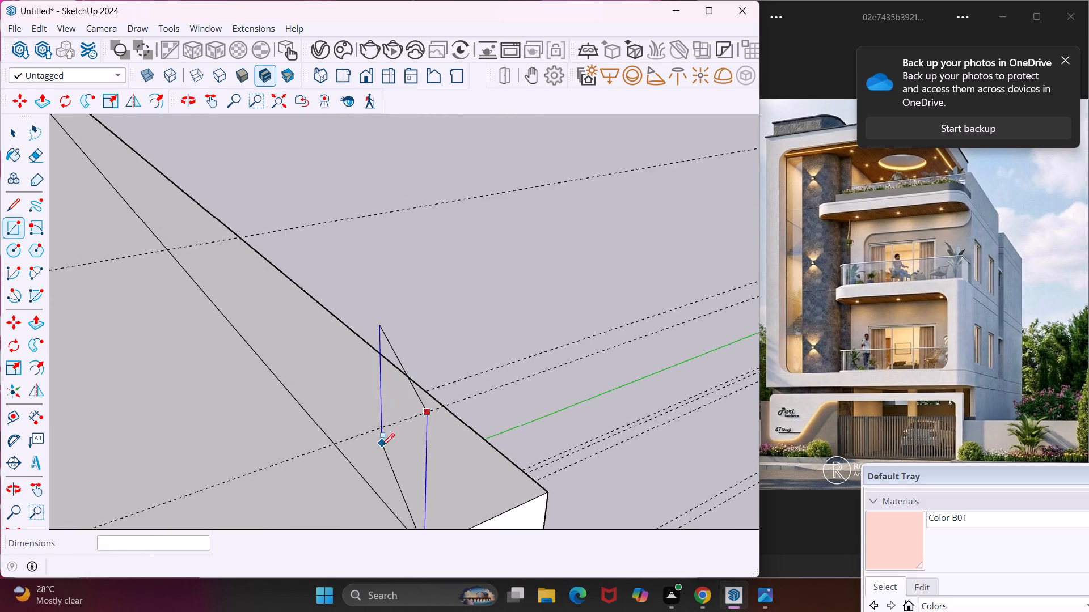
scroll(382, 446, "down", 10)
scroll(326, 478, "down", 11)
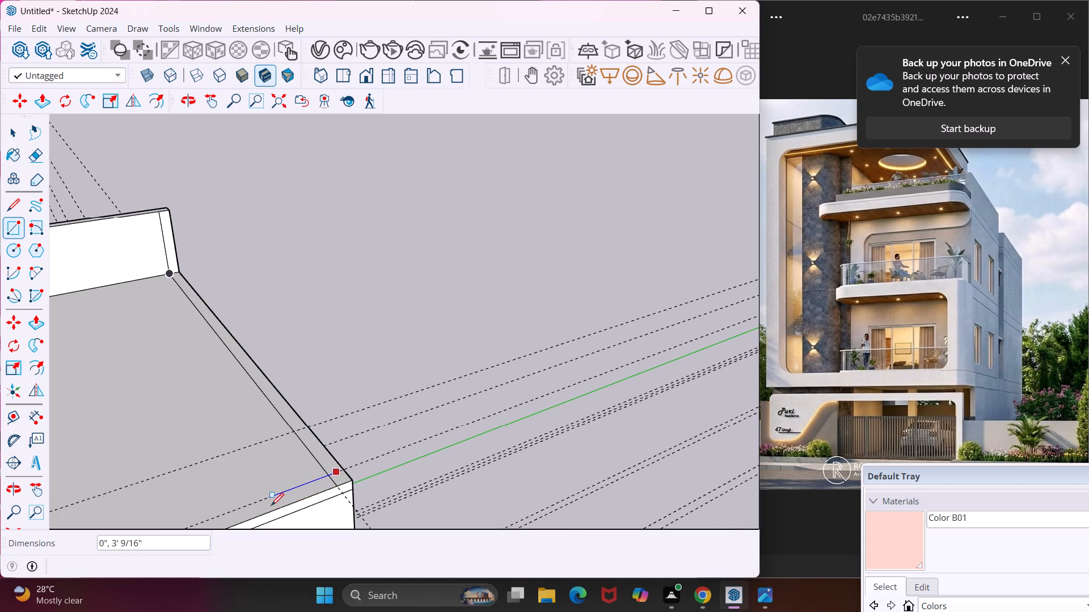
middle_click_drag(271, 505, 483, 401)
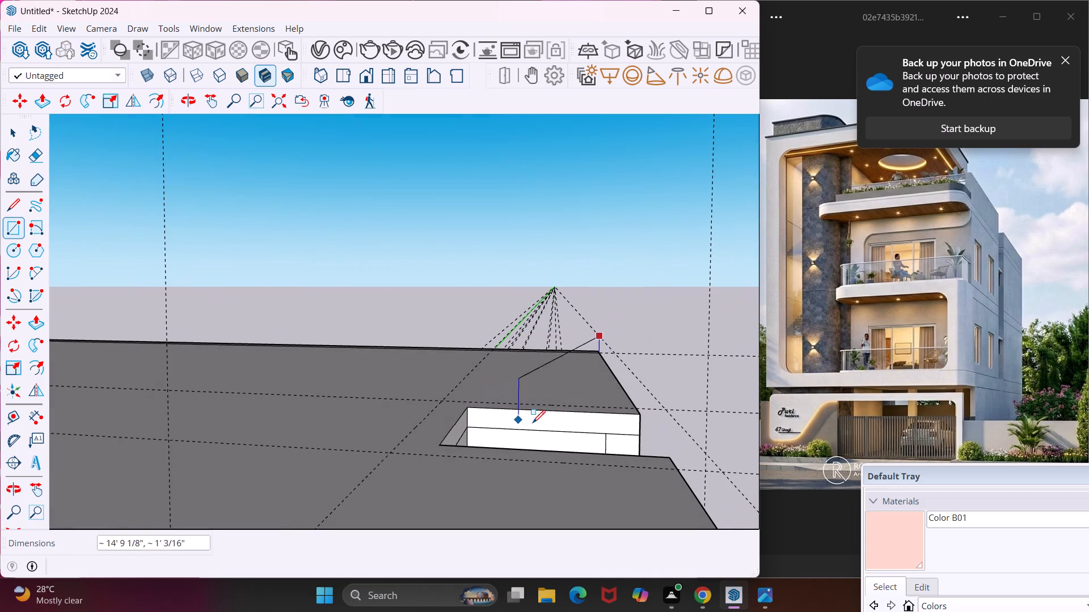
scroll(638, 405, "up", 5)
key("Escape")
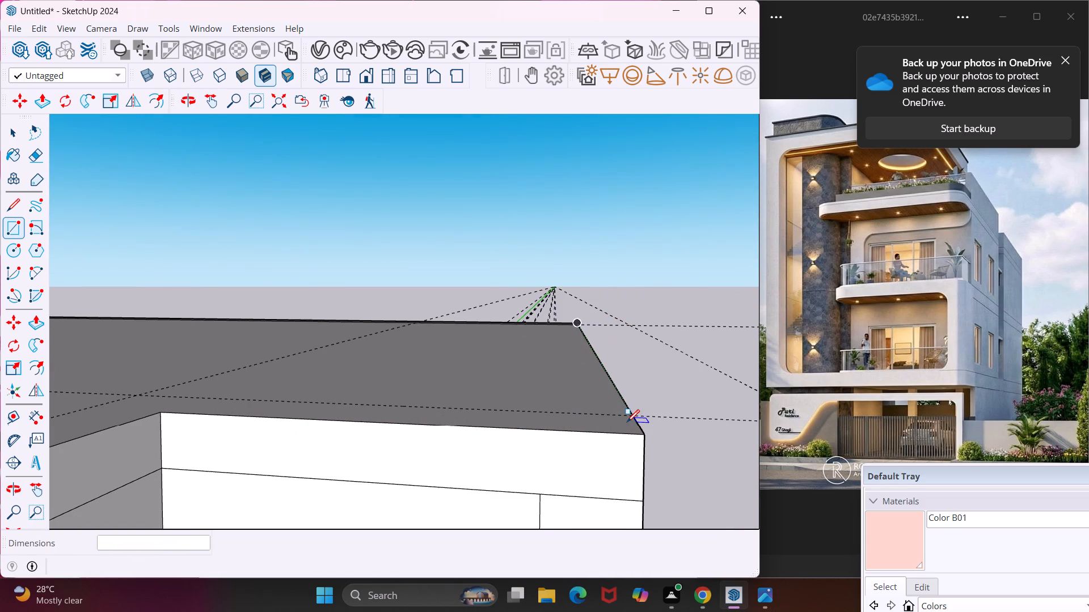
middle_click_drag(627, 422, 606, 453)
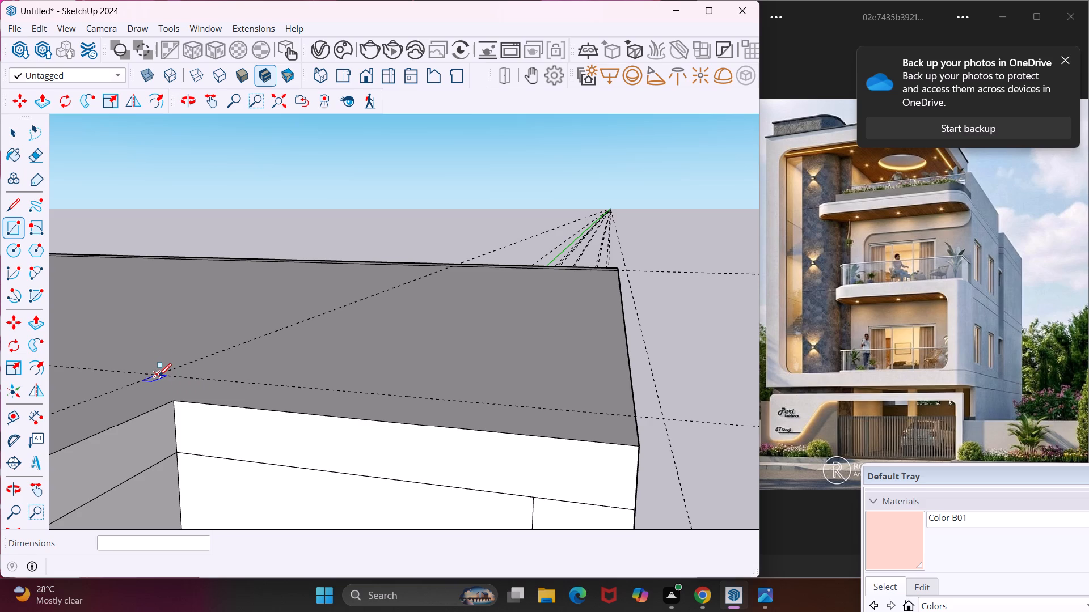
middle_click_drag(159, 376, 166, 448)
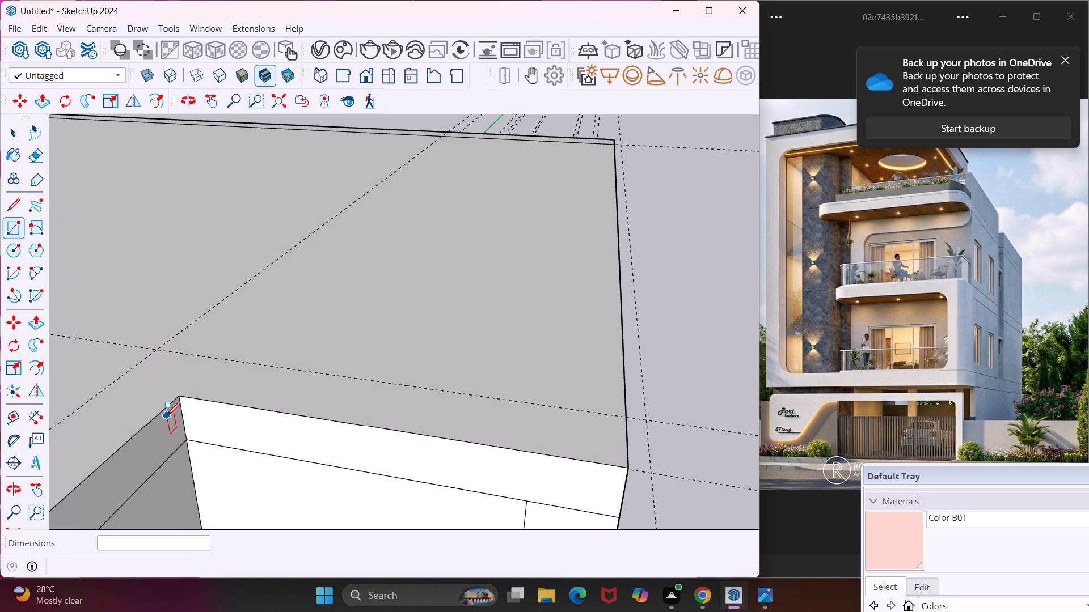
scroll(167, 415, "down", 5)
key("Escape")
Delete the guide line running parallel to the roof edge between the notch and the slab's outer corner.
key("space")
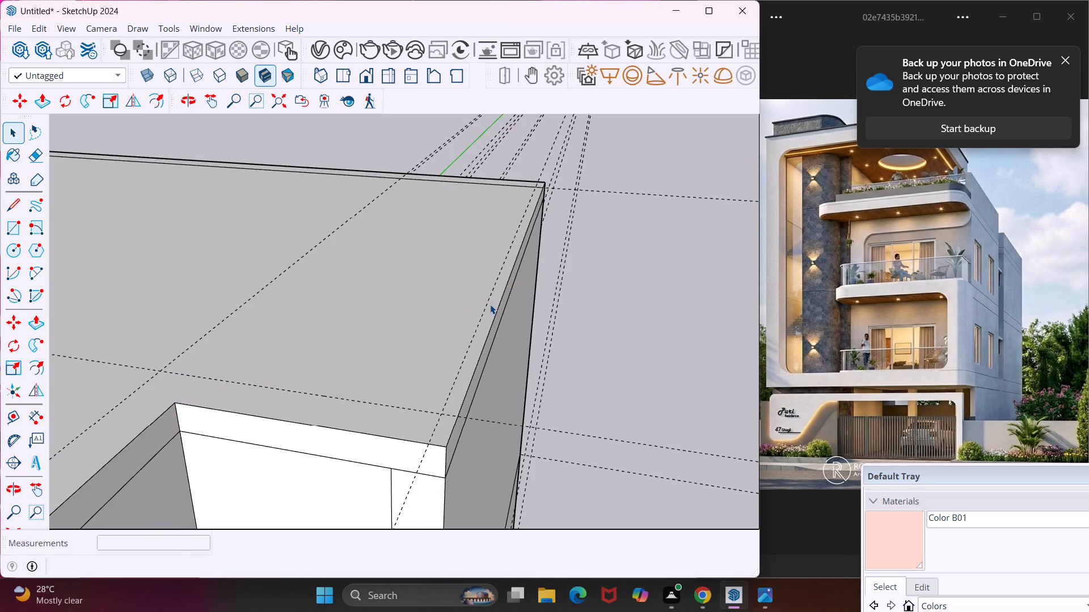
left_click(480, 314)
left_click(480, 320)
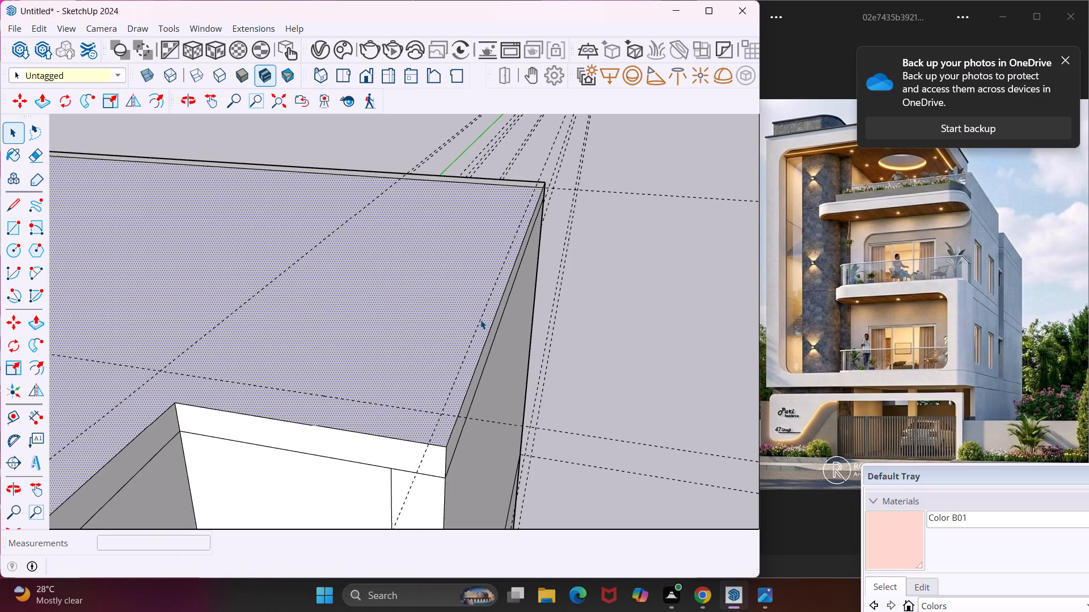
key("Delete")
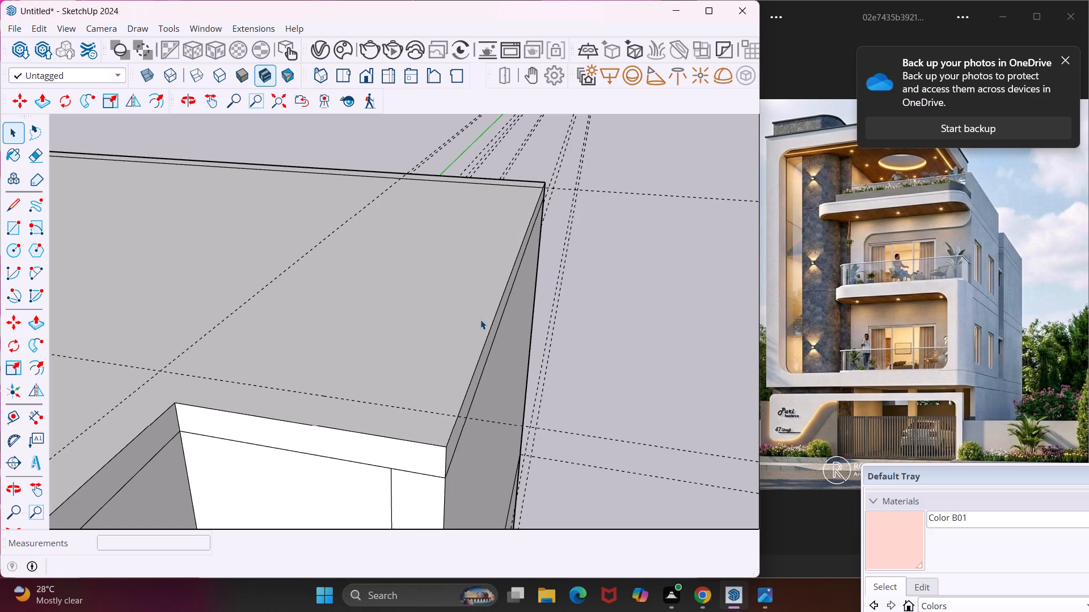
Place a guide line 9" inside the roof edge between the notch and the slab's outer corner.
middle_click_drag(517, 297, 344, 348)
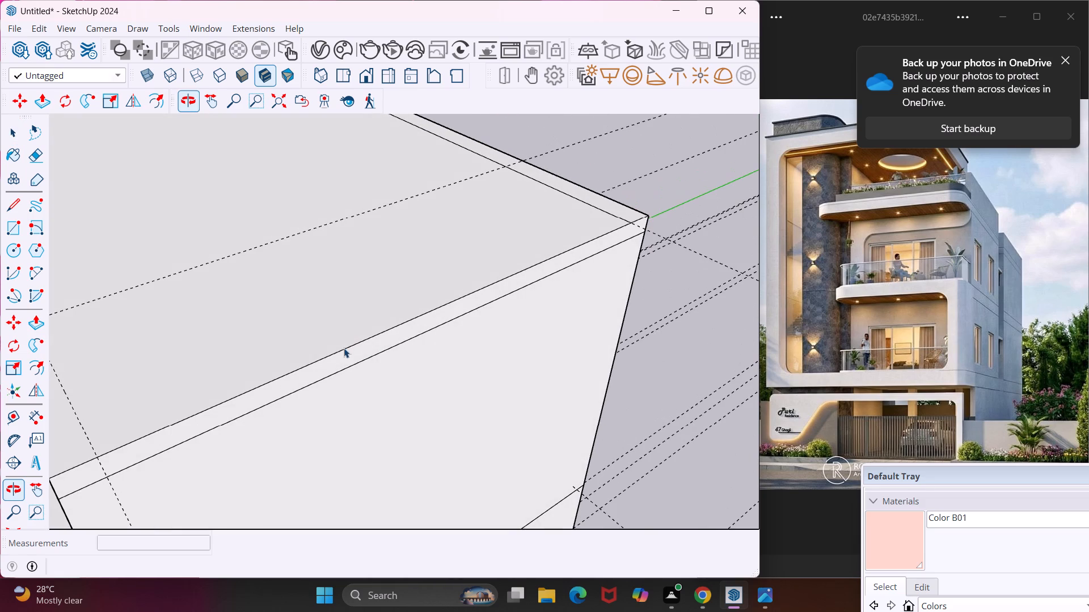
left_click(18, 410)
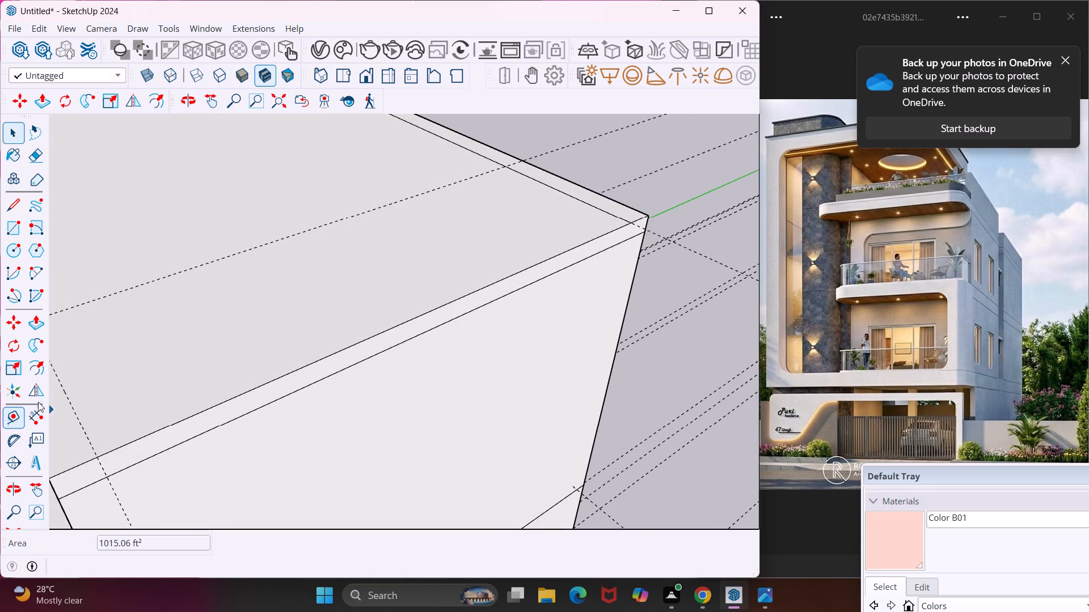
scroll(302, 361, "down", 1)
scroll(302, 361, "up", 8)
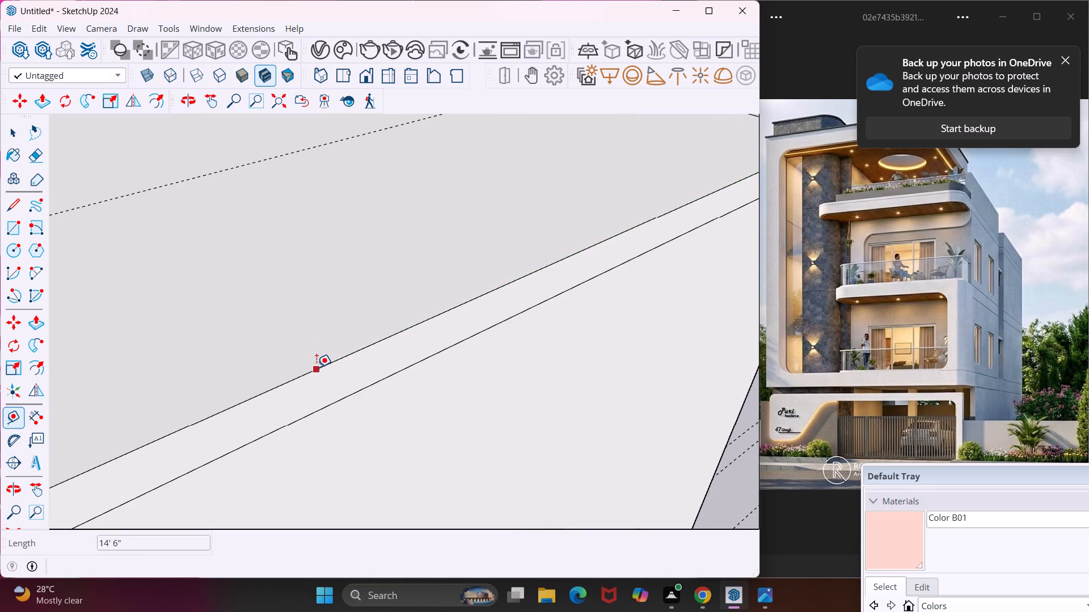
left_click(316, 367)
type("9\"")
key("Return")
scroll(309, 335, "down", 5)
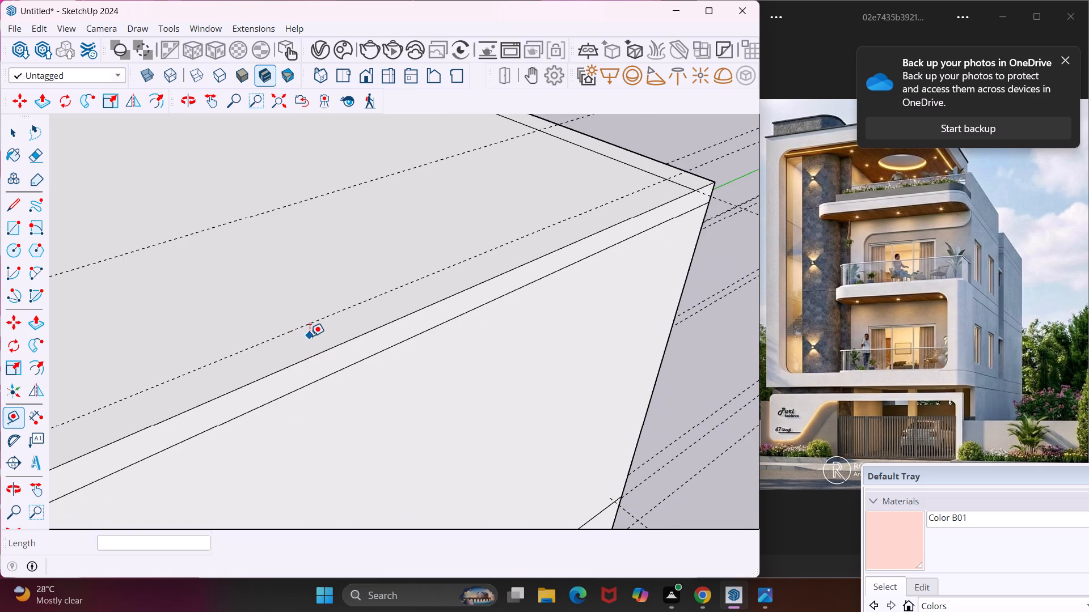
Draw a 14' 6" by 9" rectangle along the roof slab's edge, from the outer corner's guide intersection to the notch corner.
left_click(12, 233)
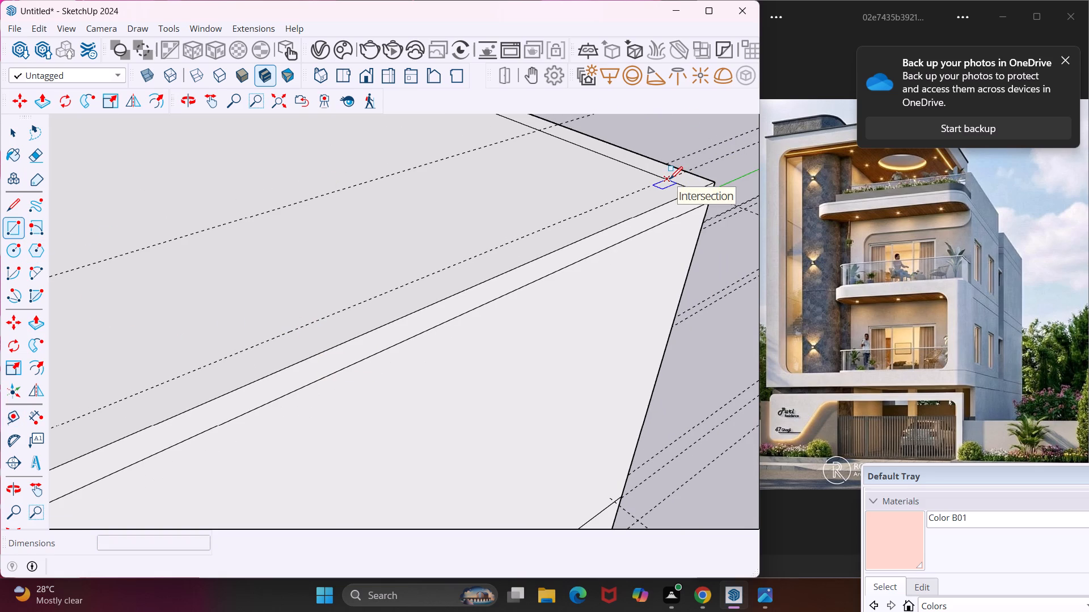
left_click(668, 178)
scroll(560, 240, "down", 6)
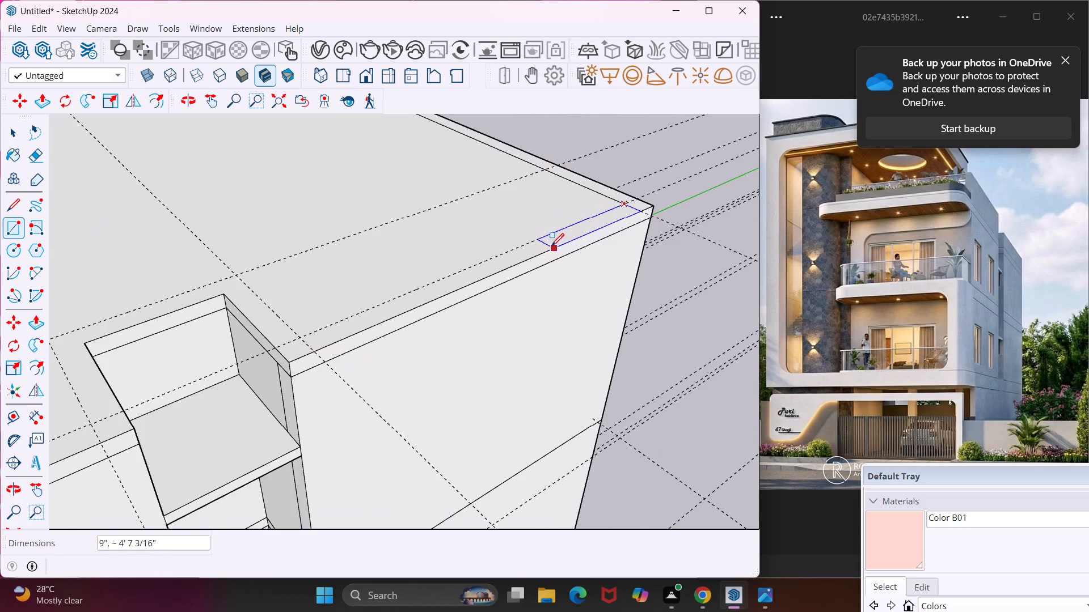
scroll(550, 247, "down", 3)
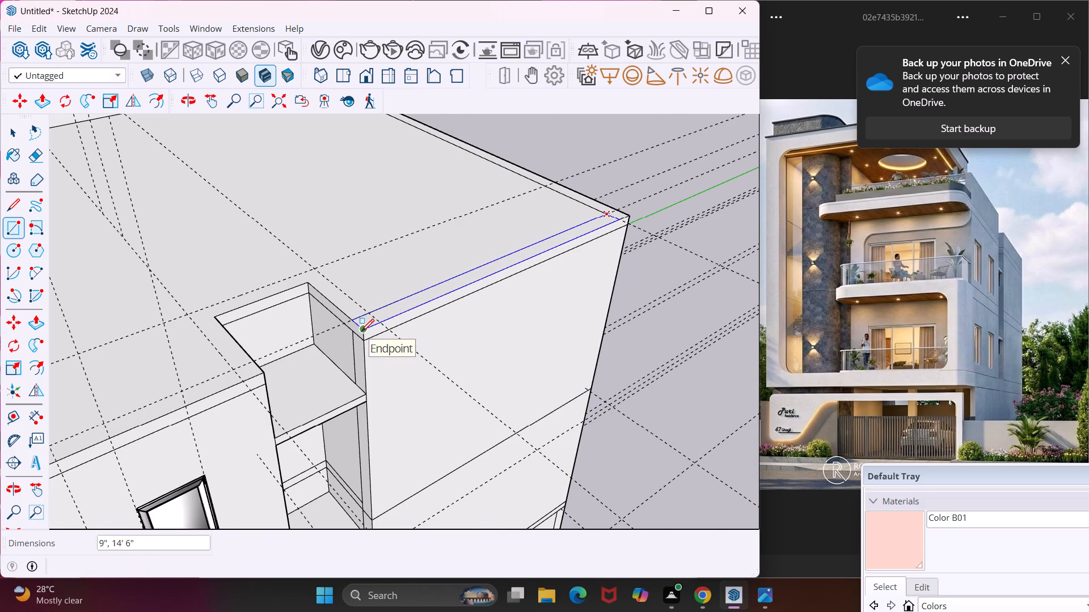
scroll(361, 331, "up", 5)
left_click(366, 329)
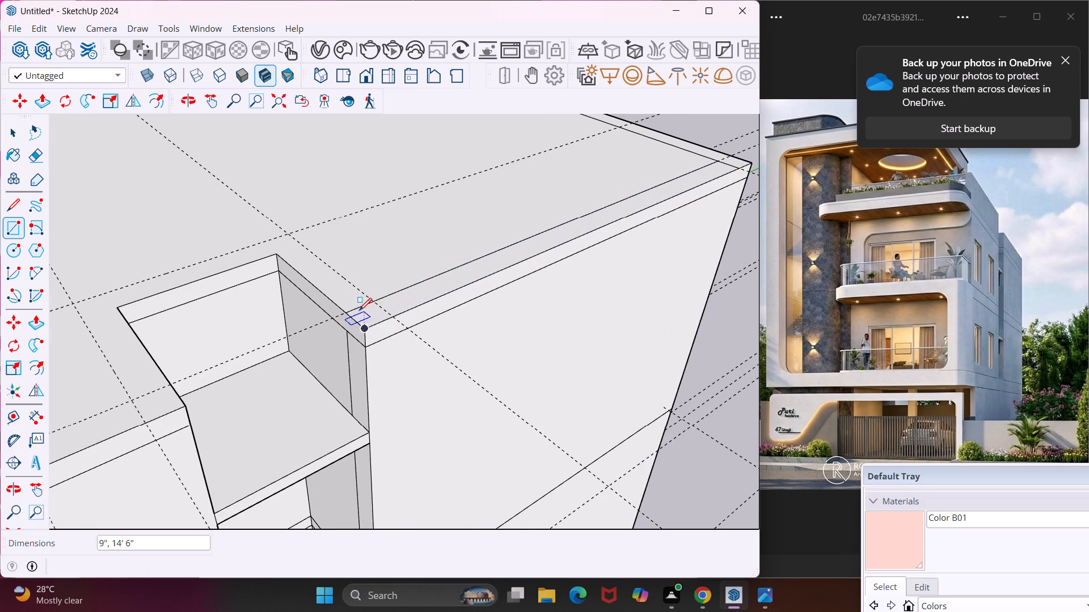
Draw a 4' by 9" rectangle along the notch's side edge nearest the 14' 6" strip, starting at the guide intersection.
left_click(290, 231)
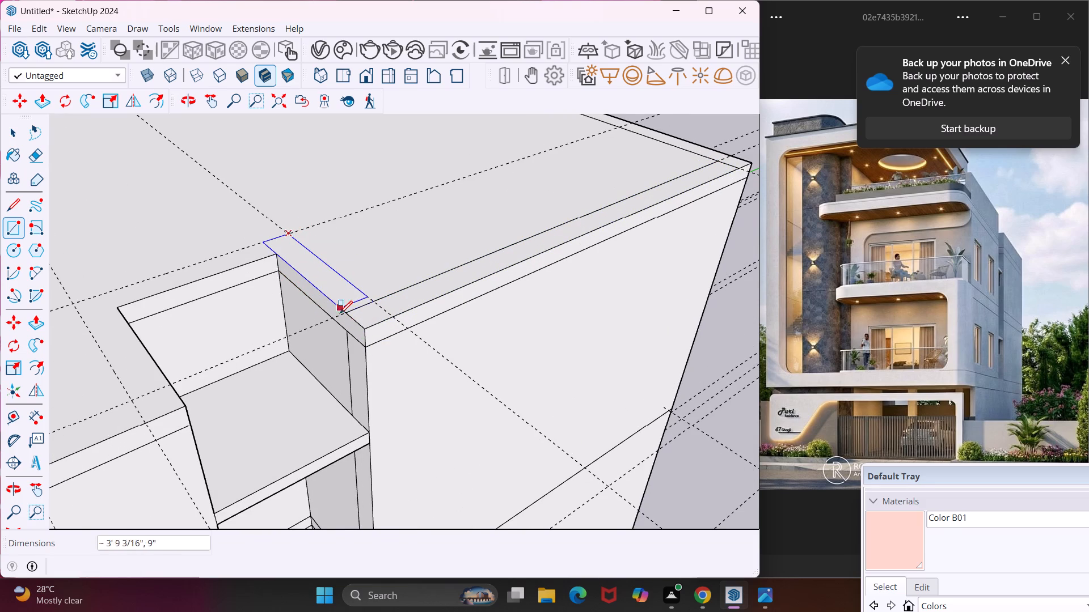
scroll(344, 314, "up", 9)
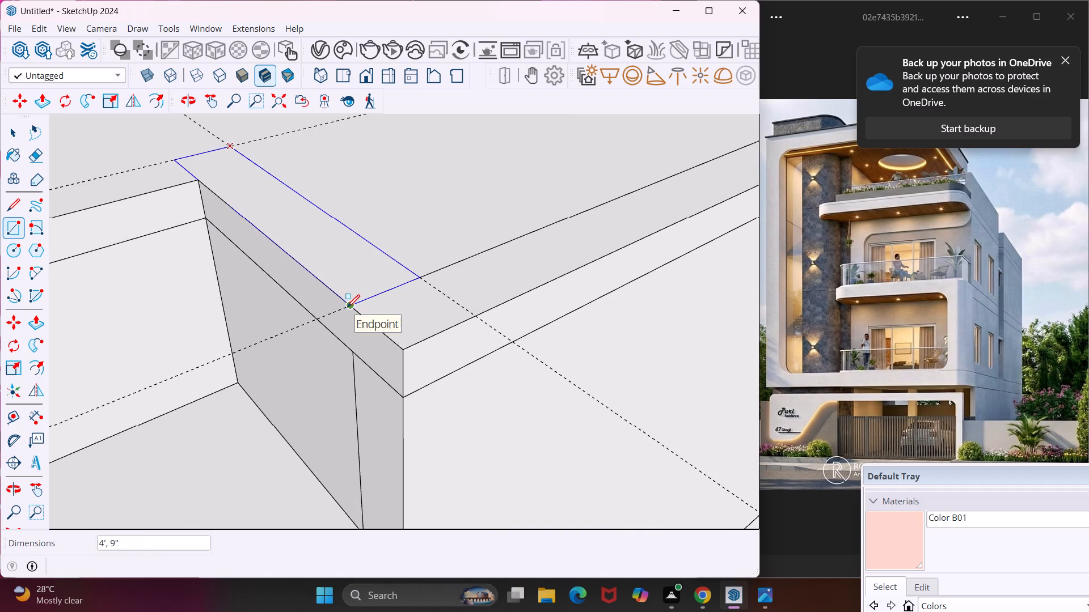
left_click(351, 307)
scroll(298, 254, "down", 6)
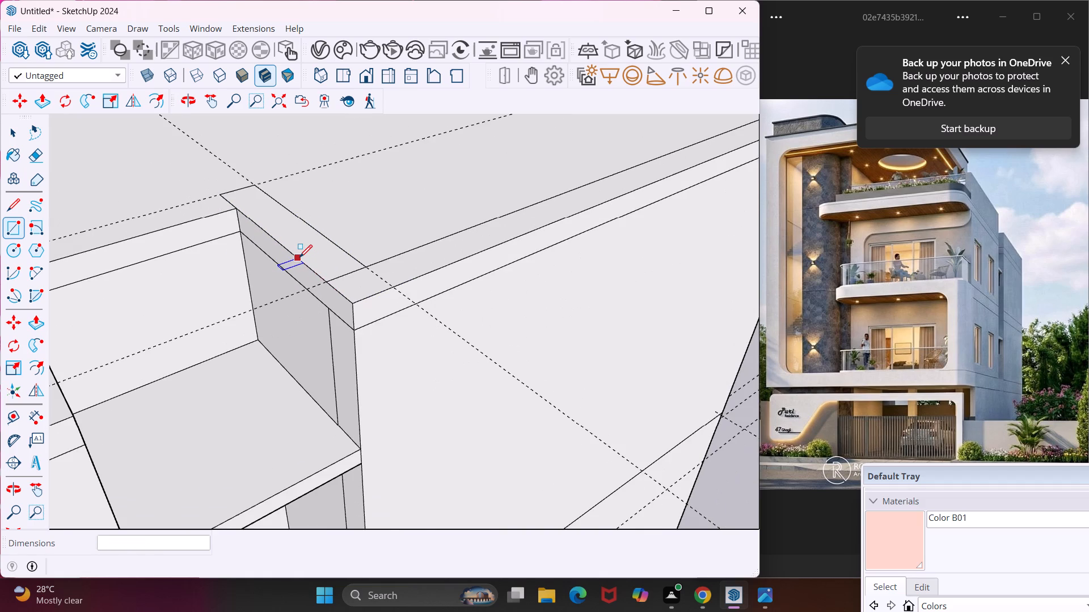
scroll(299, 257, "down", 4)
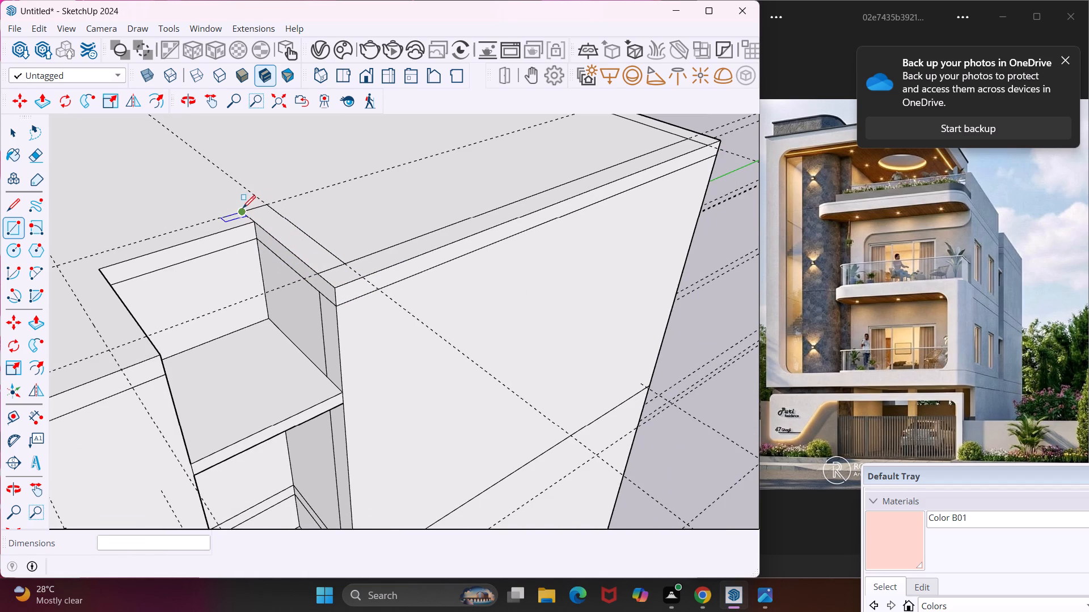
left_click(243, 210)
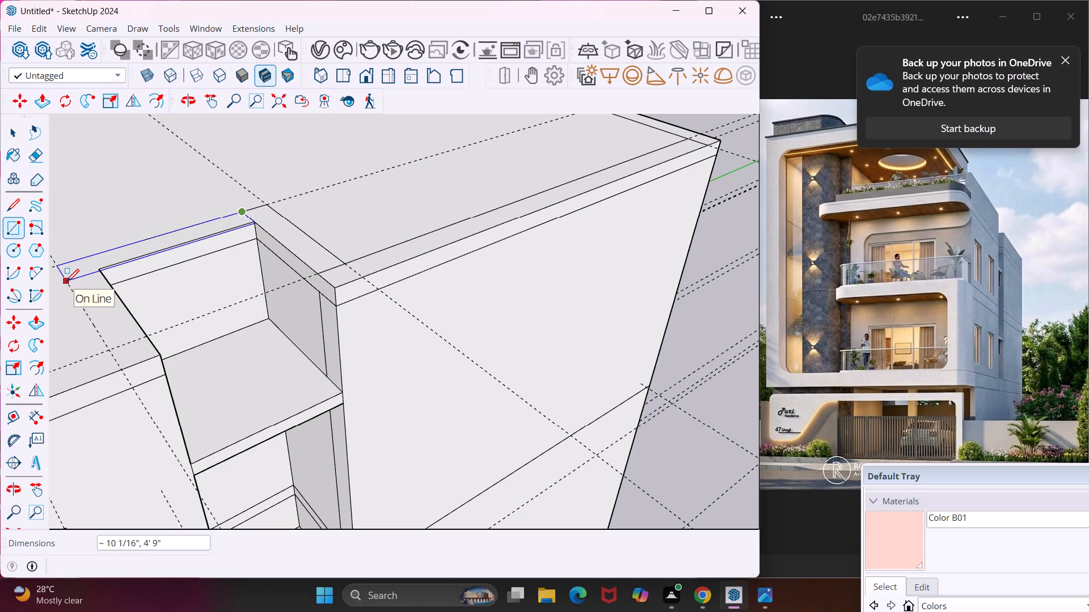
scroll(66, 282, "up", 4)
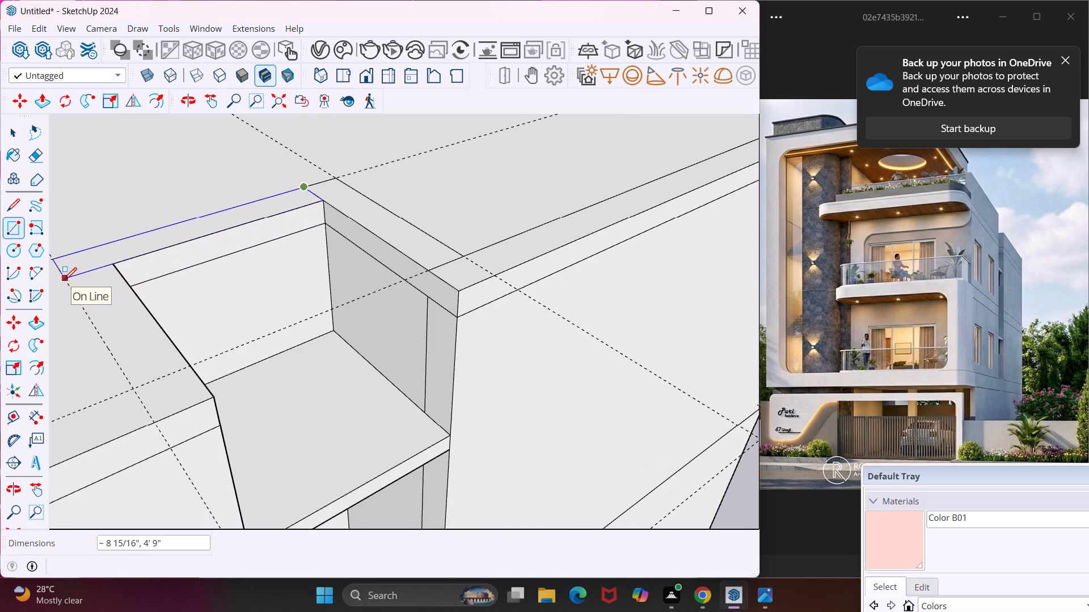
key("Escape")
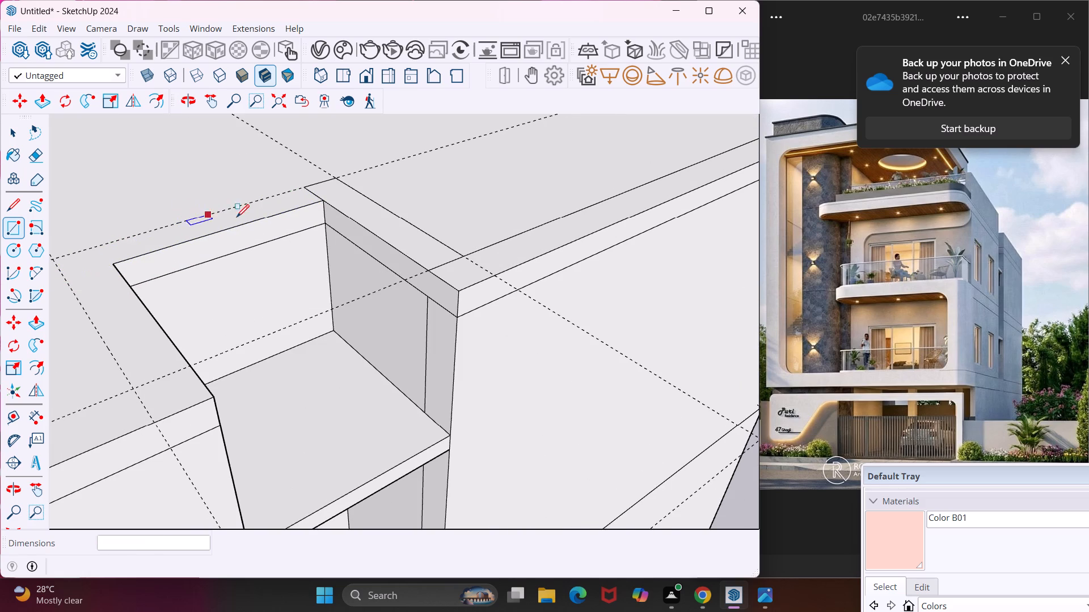
Draw a 4' 9" by 9" rectangle along the notch's inner edge, from the notch's inner corner to the guide intersection.
left_click(321, 199)
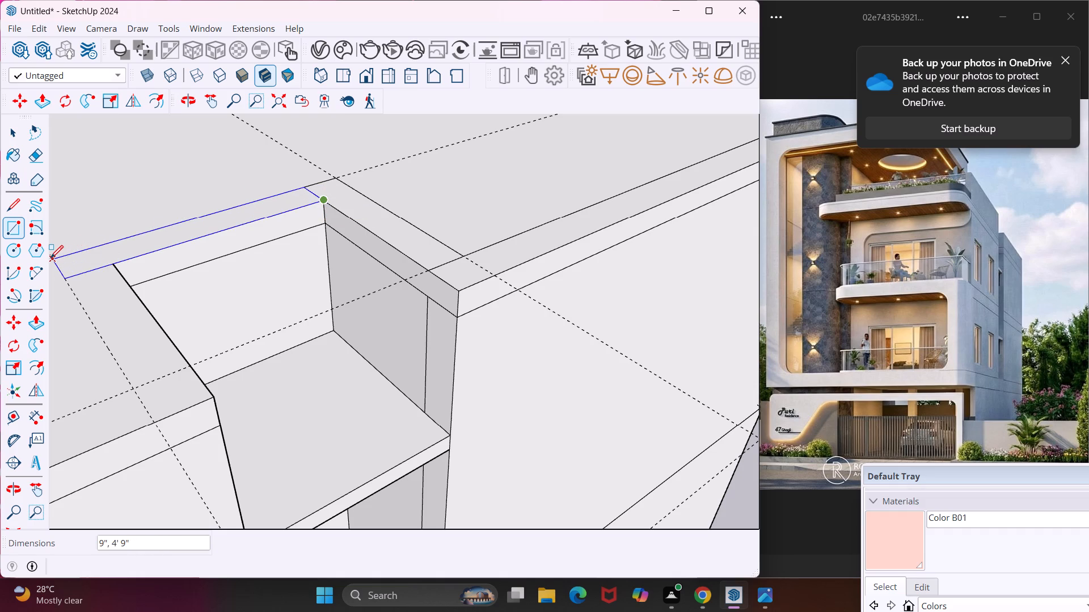
left_click(50, 258)
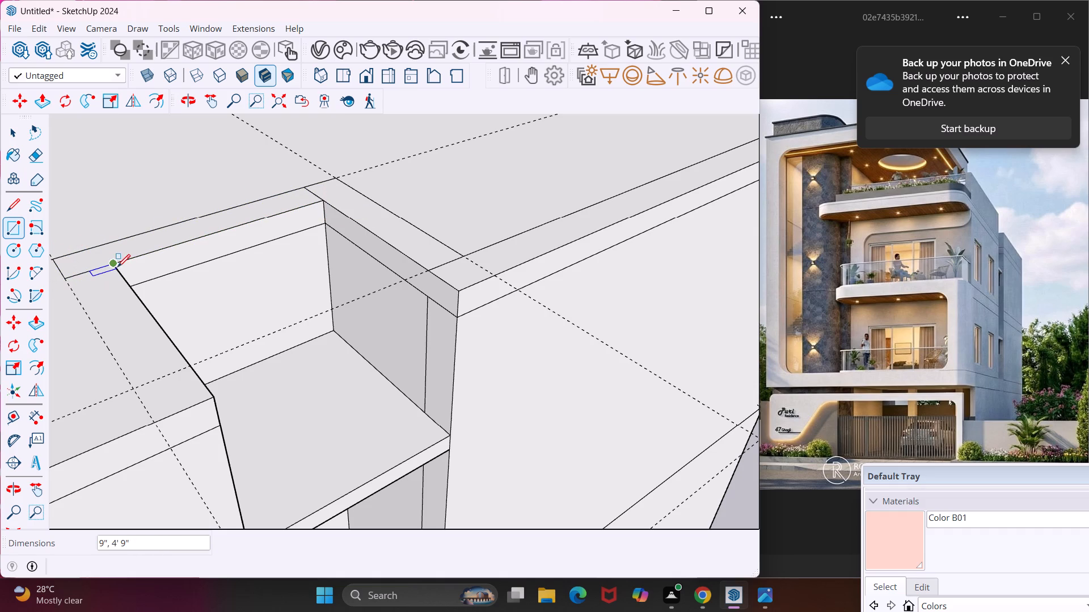
Draw a 4' by 9" rectangle along the notch's remaining side edge, from its inner corner out to the roof edge strip.
left_click(113, 263)
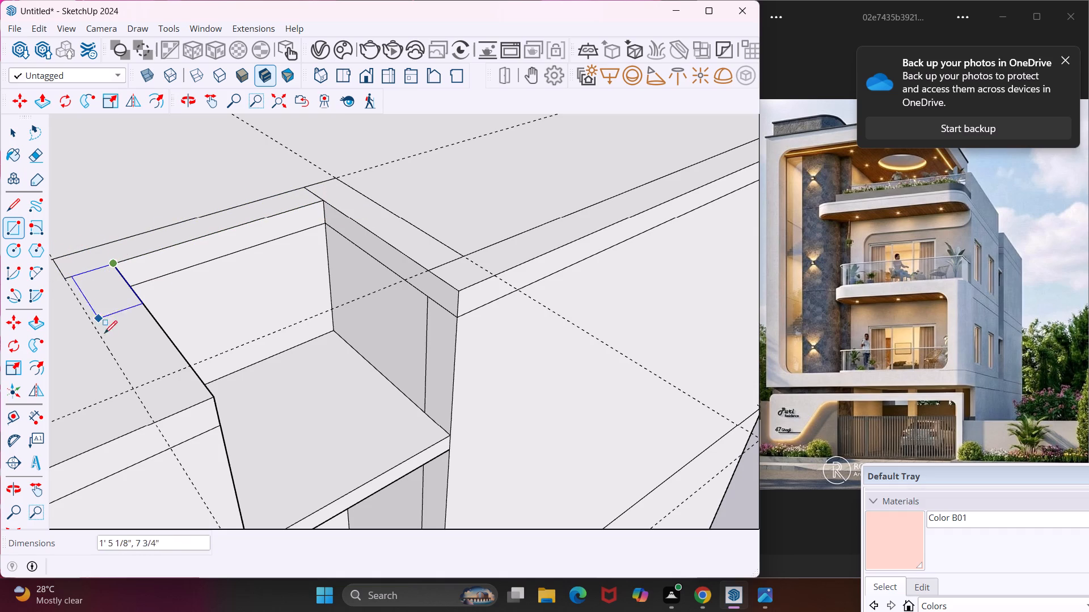
left_click(154, 421)
Draw a rectangle about 10' by 9" along the roof edge, from the notch toward the front overhang's guide line.
scroll(150, 421, "down", 5)
middle_click_drag(148, 422, 289, 386)
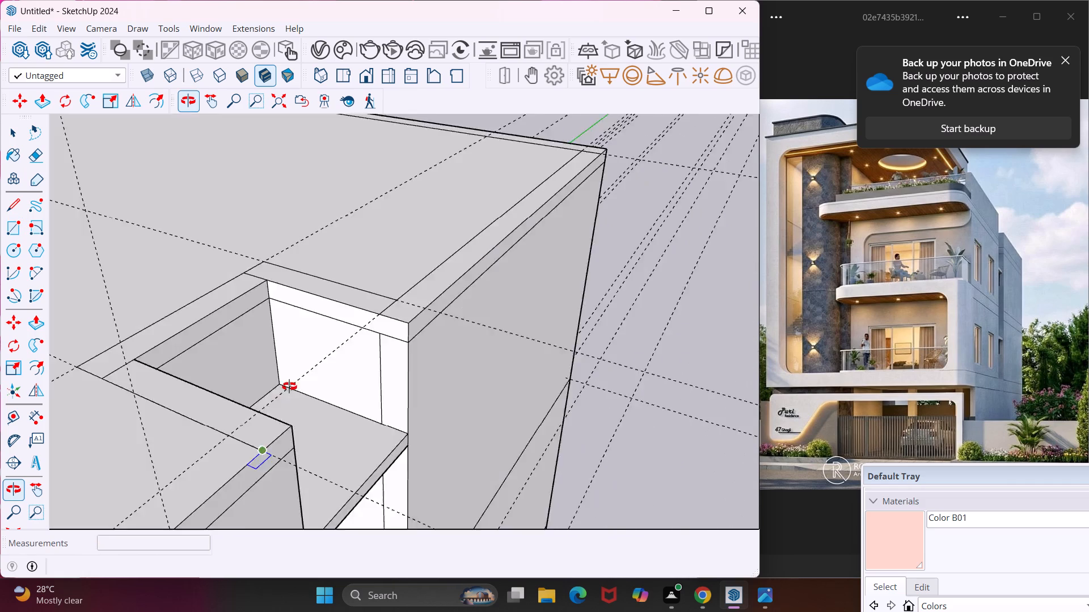
middle_click_drag(289, 386, 300, 381)
scroll(302, 373, "down", 4)
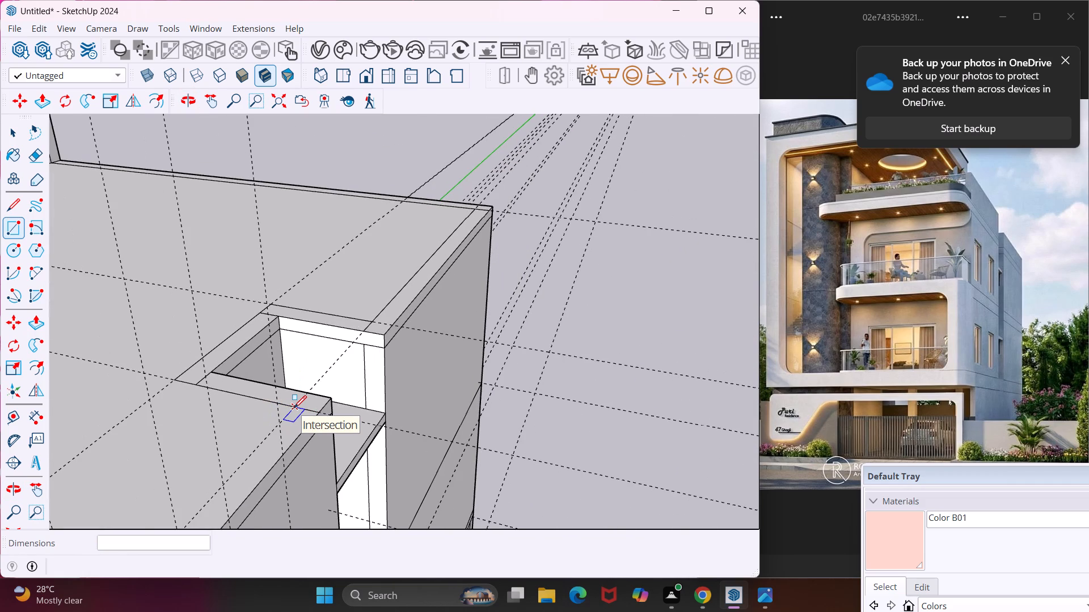
left_click(293, 407)
scroll(242, 445, "down", 14)
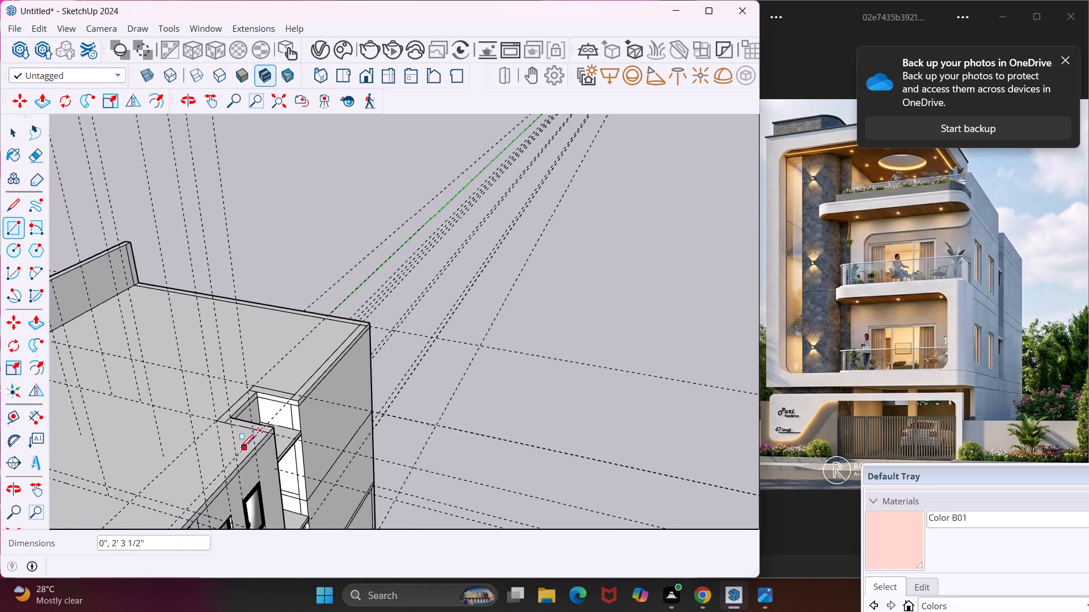
middle_click_drag(199, 513, 235, 433)
scroll(234, 437, "down", 2)
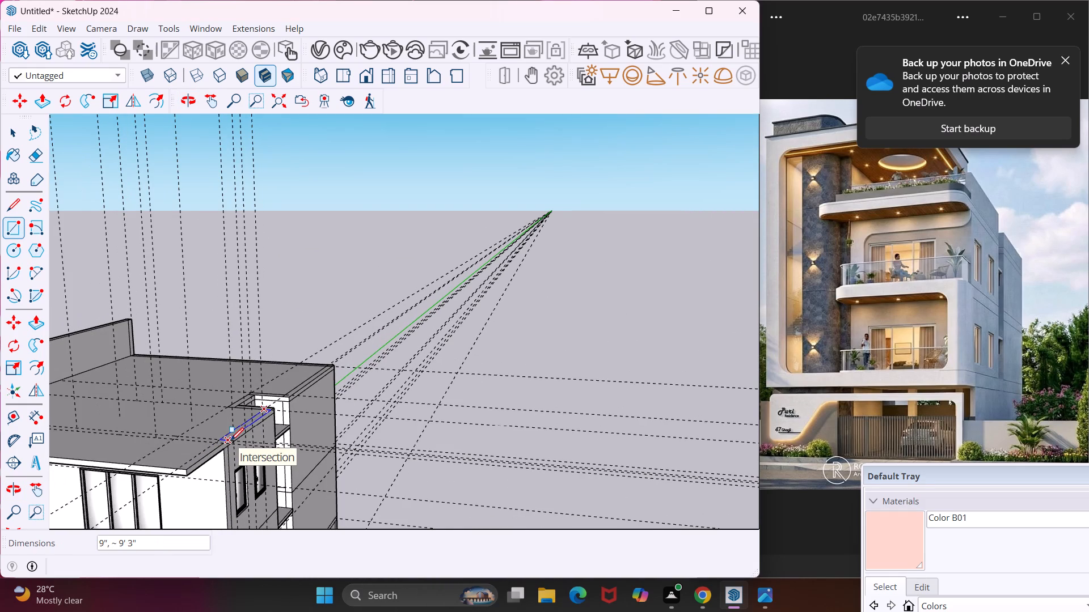
scroll(231, 440, "up", 11)
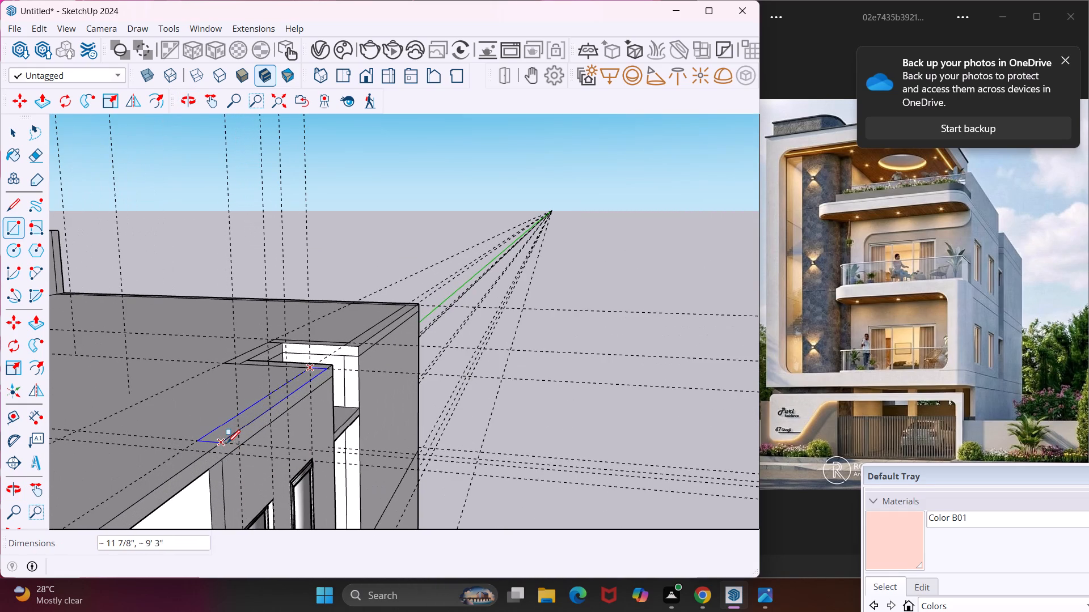
left_click(210, 453)
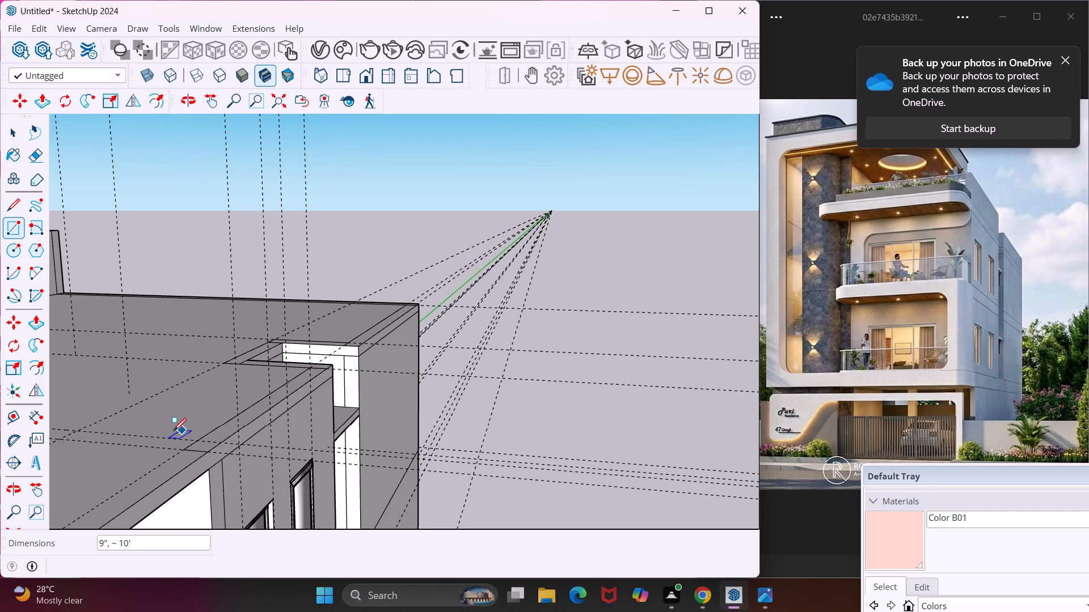
Draw a 17' 9" by 9" rectangle across the slab behind the front overhang, from the side strip's end to the short parapet wall.
middle_click_drag(171, 431, 332, 425)
scroll(334, 417, "down", 10)
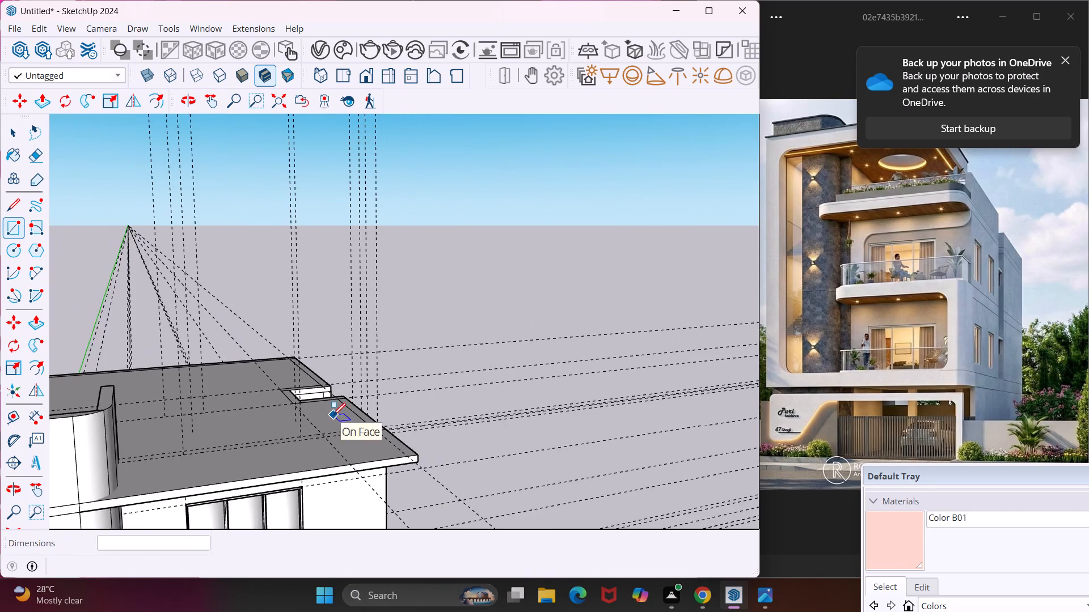
scroll(333, 416, "down", 2)
middle_click_drag(277, 439, 512, 504)
scroll(466, 443, "up", 14)
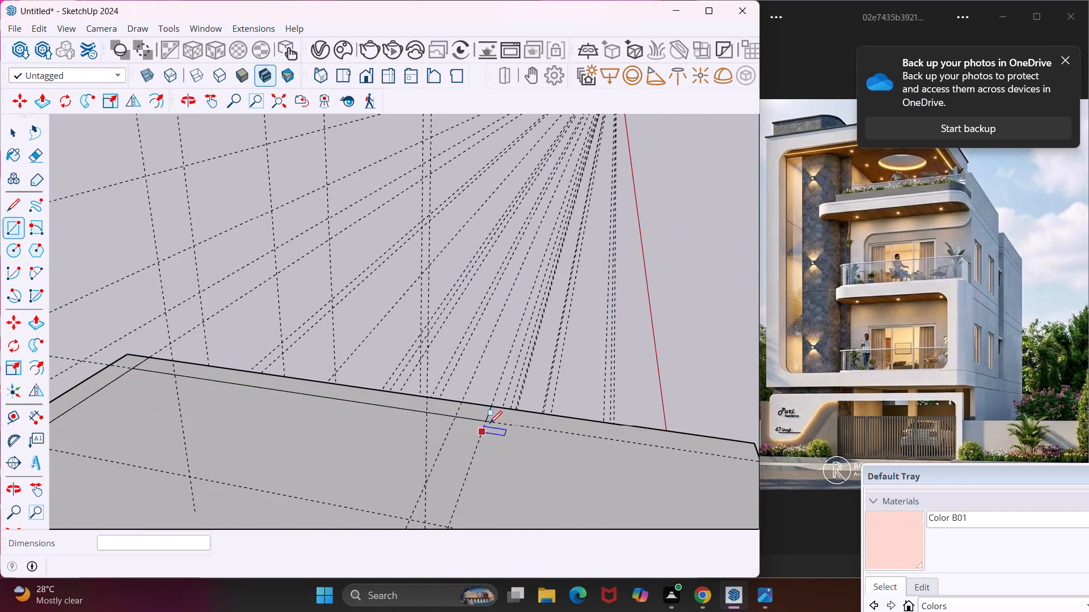
left_click(454, 418)
scroll(450, 467, "down", 9)
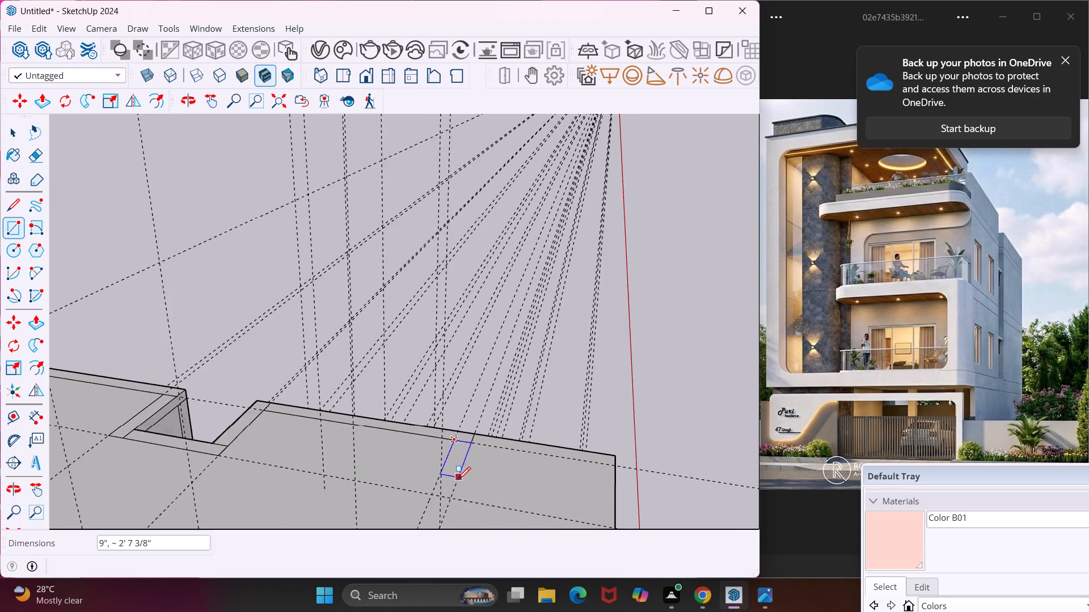
scroll(458, 479, "down", 4)
middle_click_drag(458, 496, 673, 424)
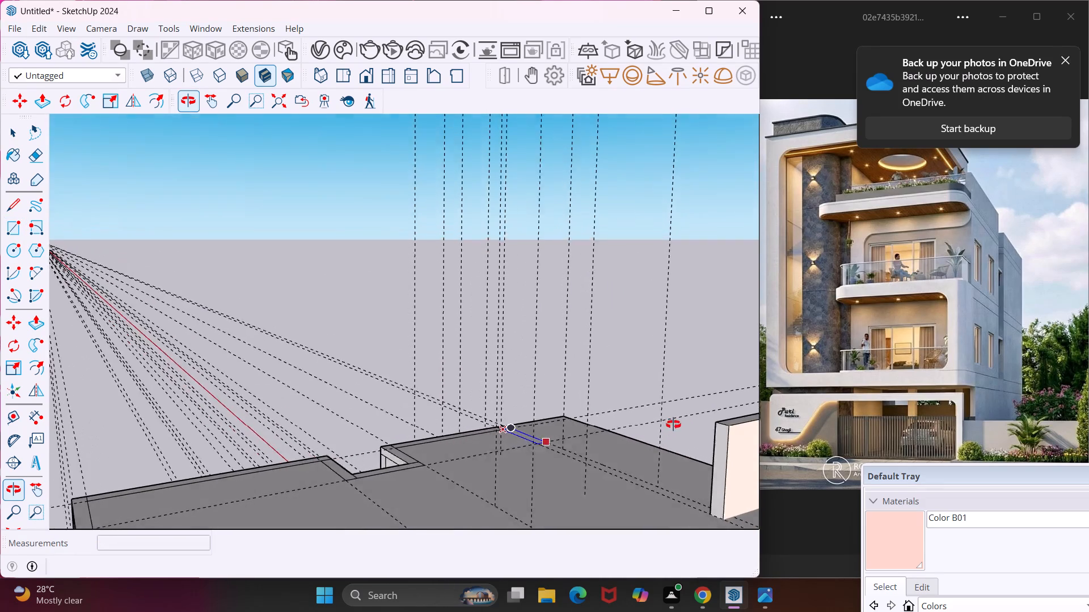
middle_click_drag(673, 424, 685, 416)
middle_click_drag(715, 490, 774, 528)
middle_click_drag(699, 466, 796, 504)
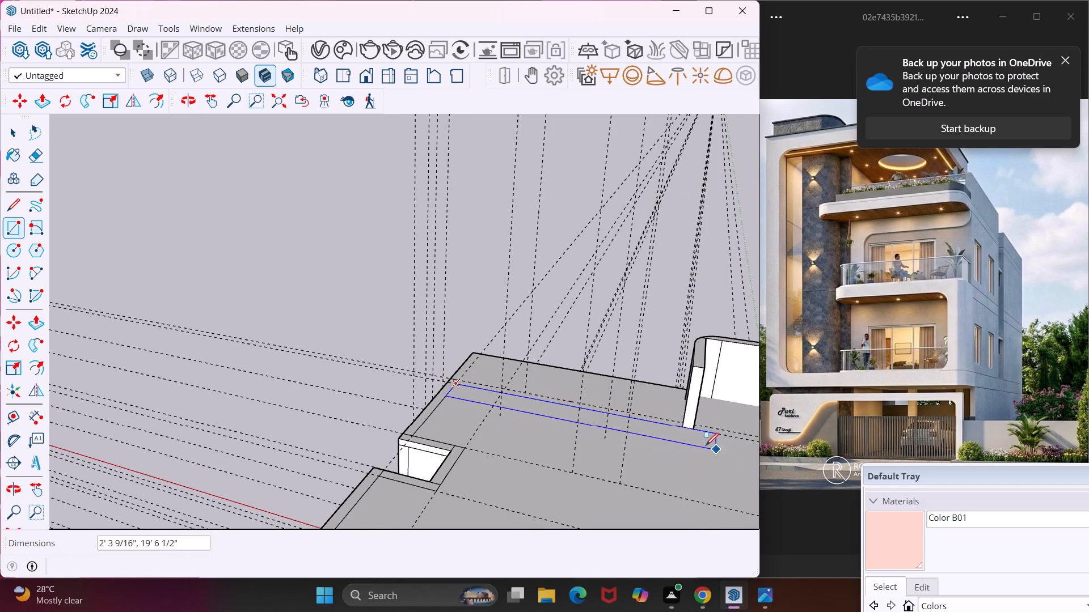
scroll(689, 416, "up", 11)
middle_click_drag(689, 416, 697, 420)
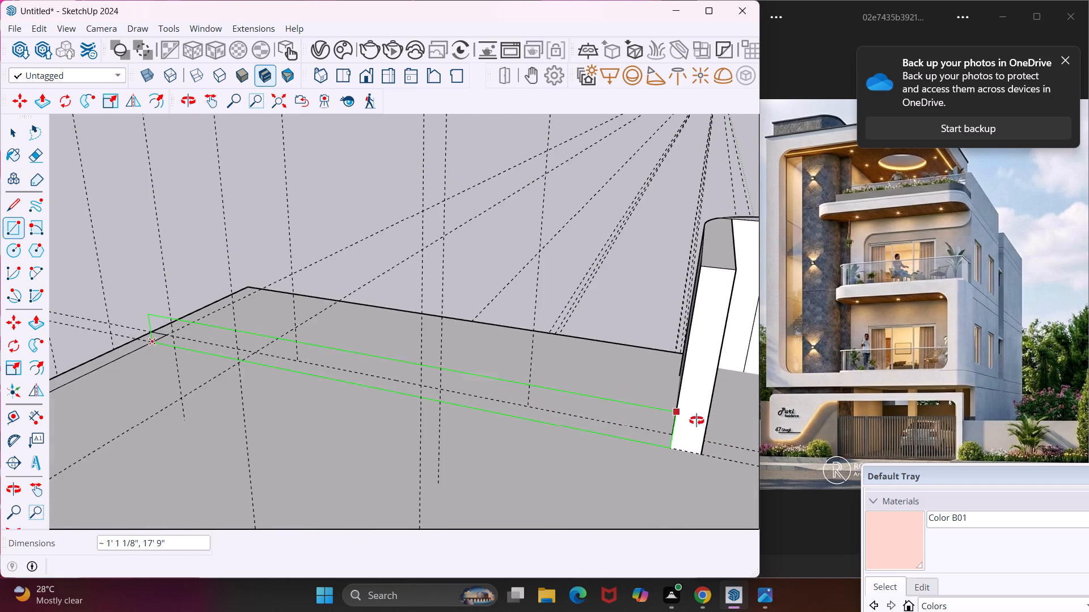
middle_click_drag(697, 420, 851, 470)
scroll(658, 353, "up", 11)
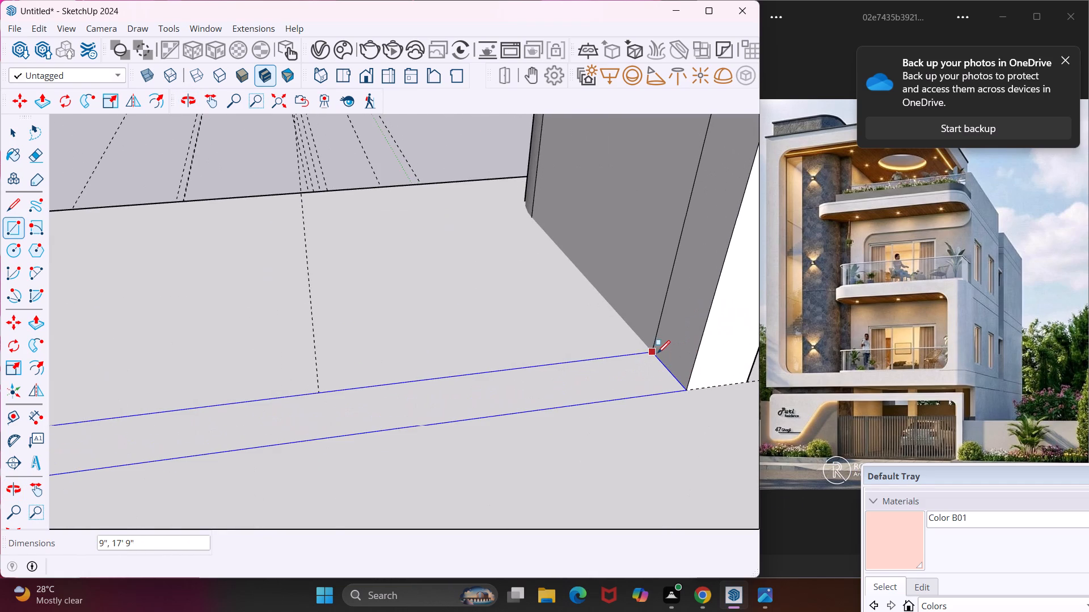
left_click(651, 352)
key("Escape")
key("space")
Push/Pull the 29' 3" long strip on the roof slab's edge up 5' to the top of the adjoining parapet wall.
scroll(572, 355, "down", 6)
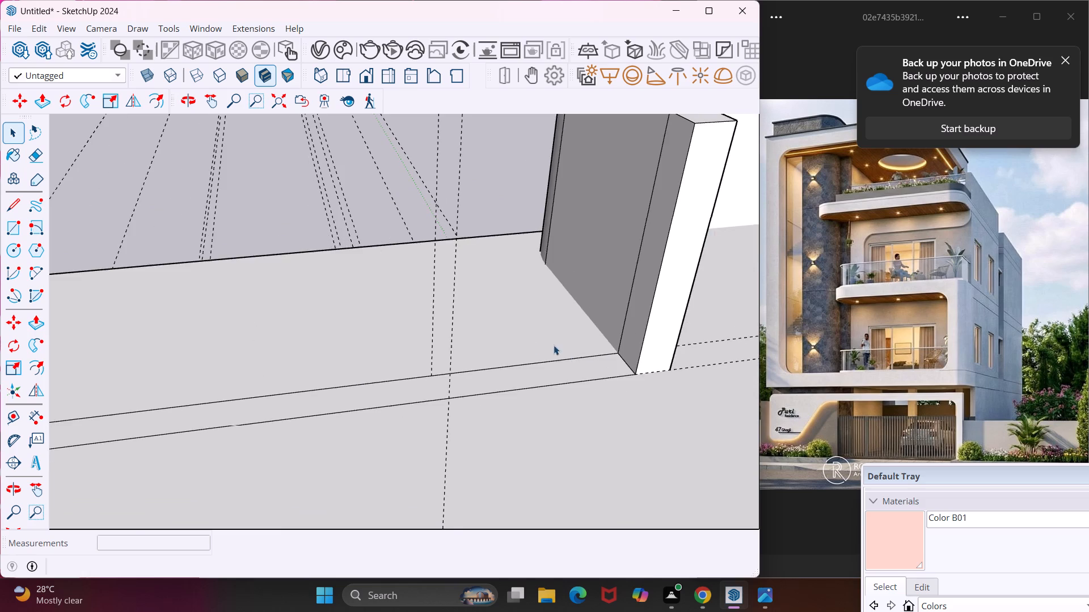
scroll(527, 342, "down", 18)
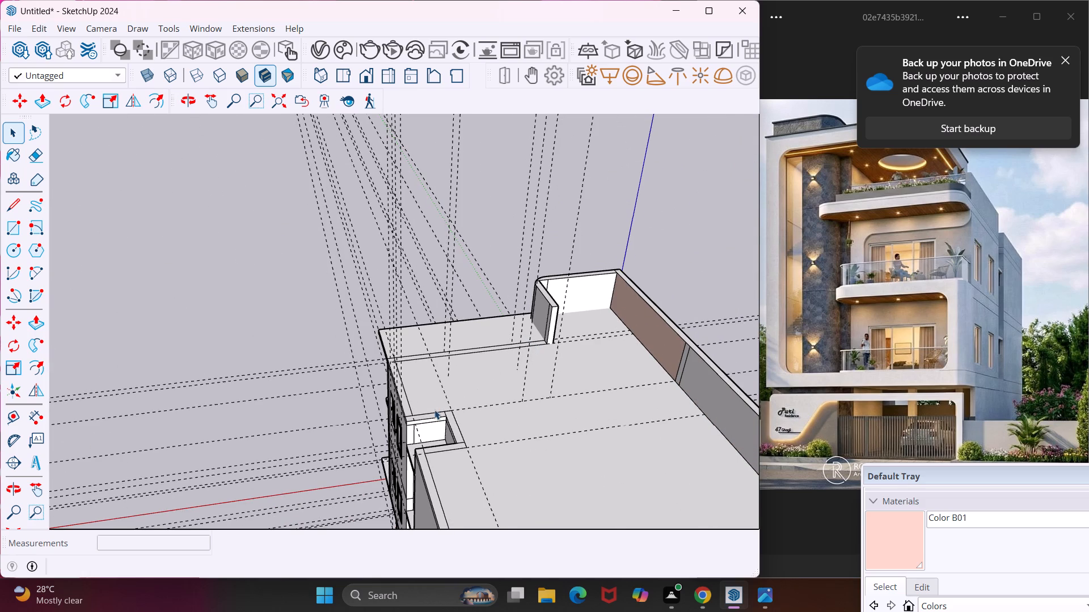
middle_click_drag(434, 410, 724, 392)
scroll(718, 360, "up", 4)
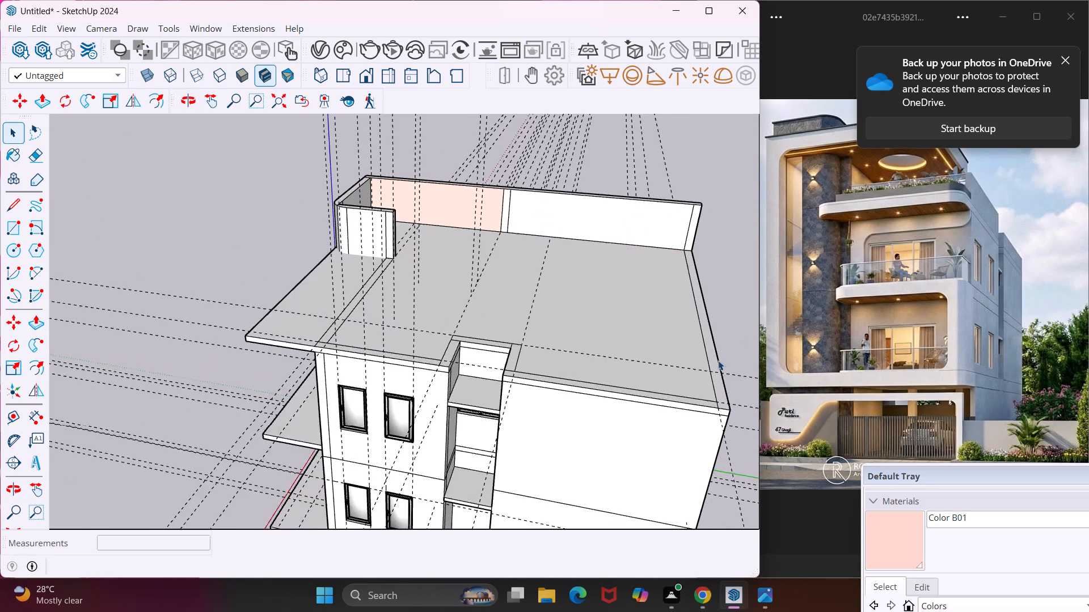
scroll(718, 360, "up", 5)
left_click(711, 352)
key("p")
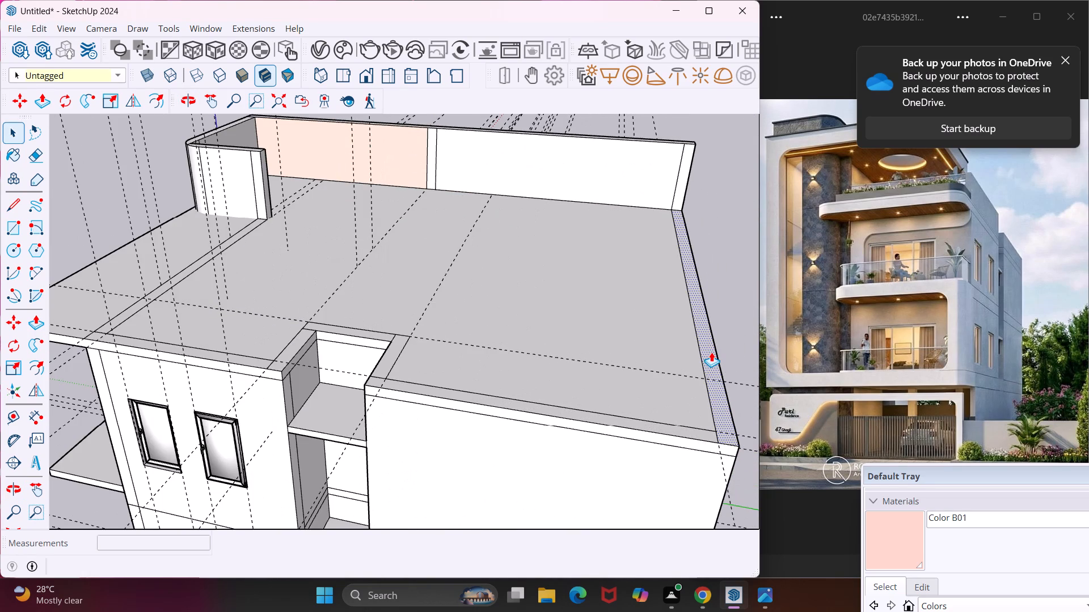
left_click(711, 352)
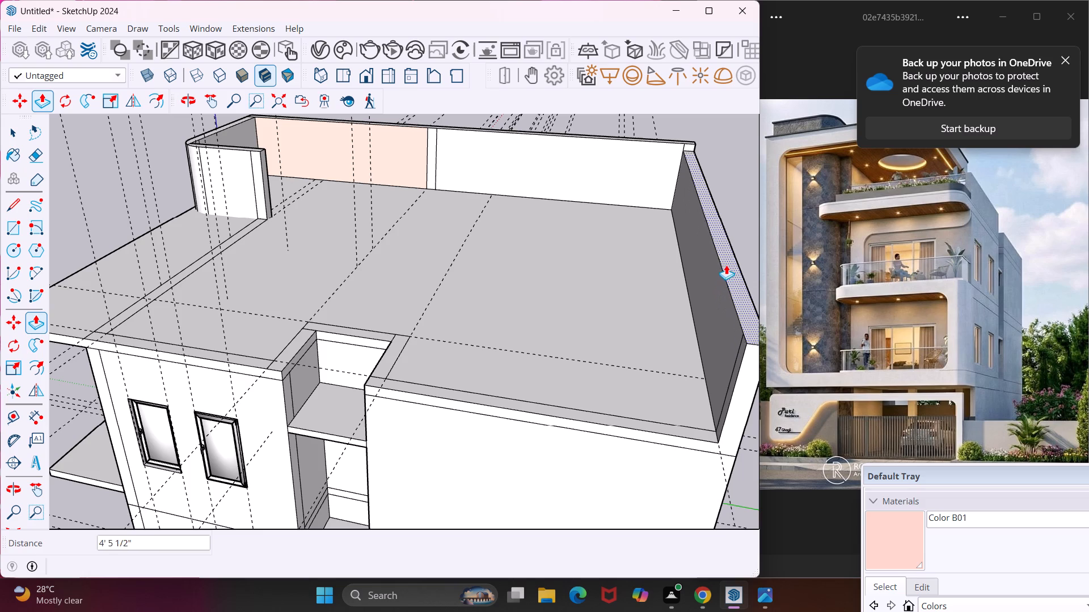
left_click(672, 137)
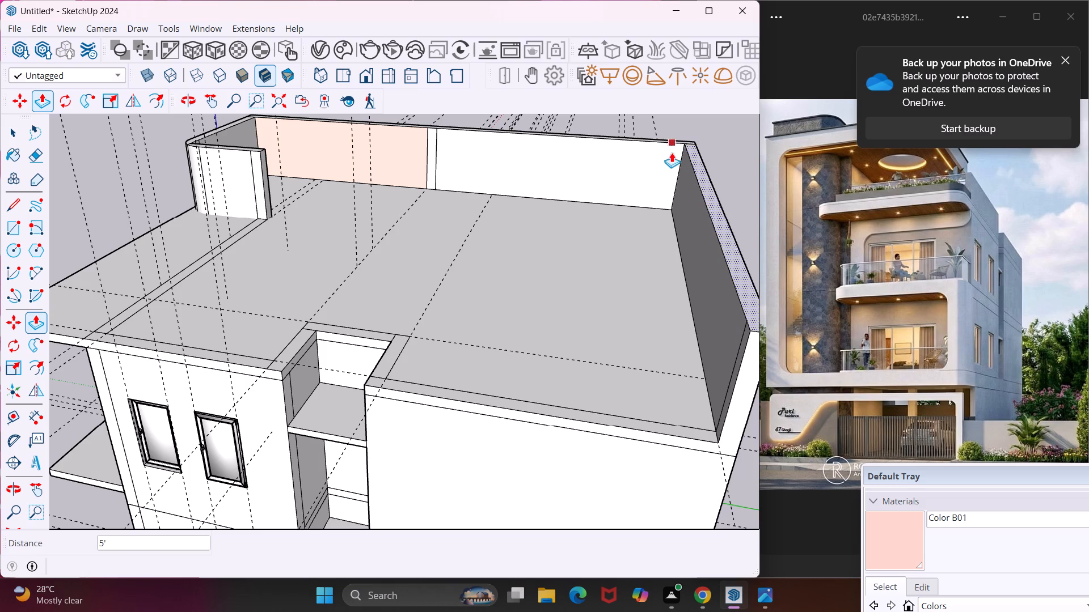
scroll(672, 156, "down", 6)
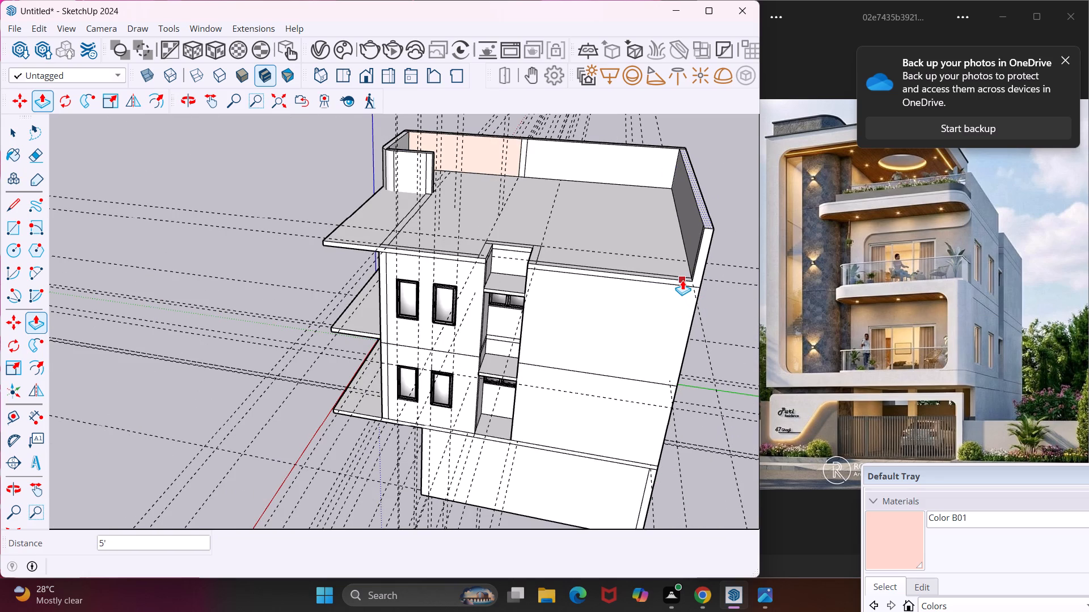
Push/Pull the side-edge roof strip between the notch and the rear parapet wall up 6'.
key("Escape")
scroll(680, 274, "up", 11)
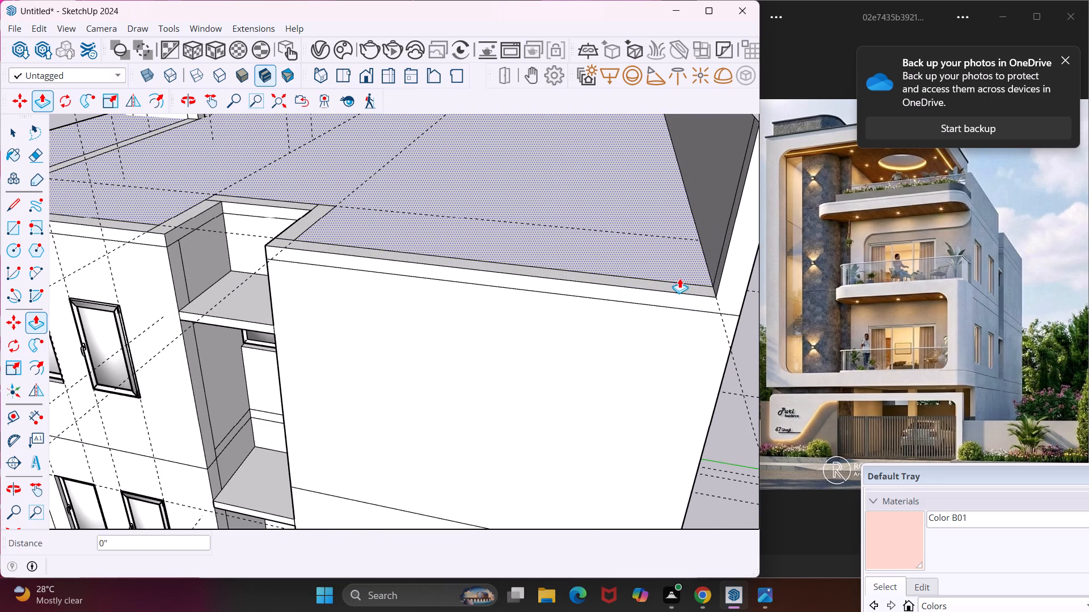
middle_click_drag(678, 282, 735, 377)
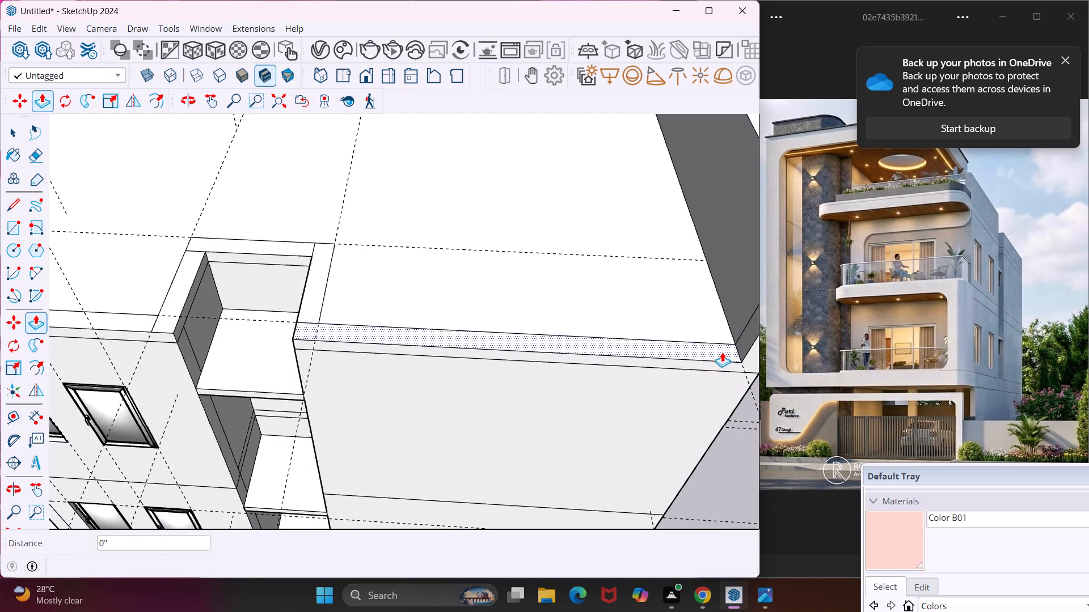
left_click(719, 347)
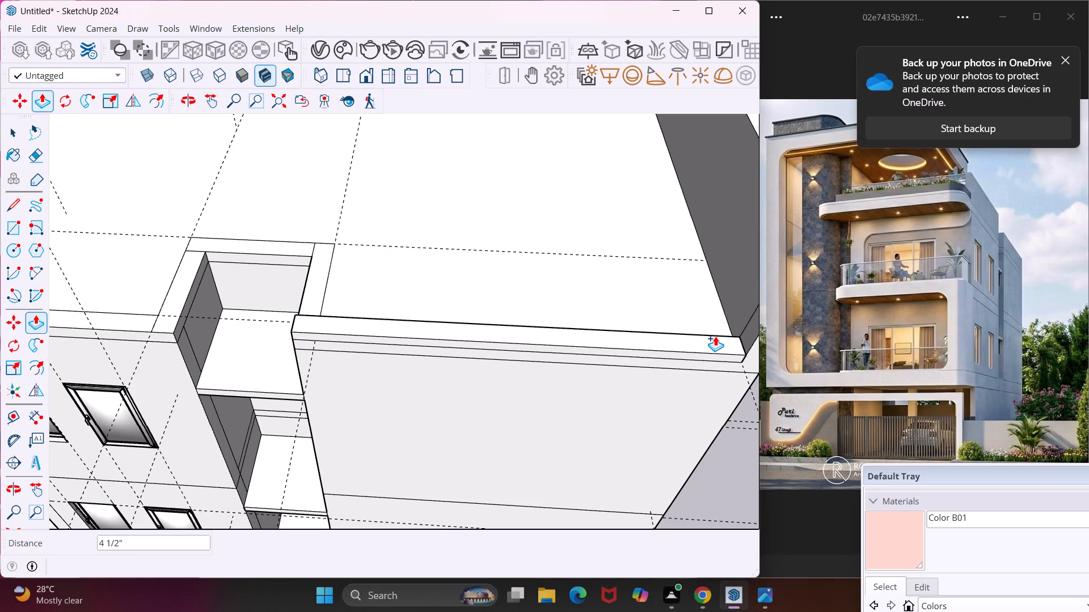
type("6'")
key("Return")
Push/Pull the strip along the notch's rear side up 6' to the top of the raised side parapet.
scroll(685, 347, "down", 4)
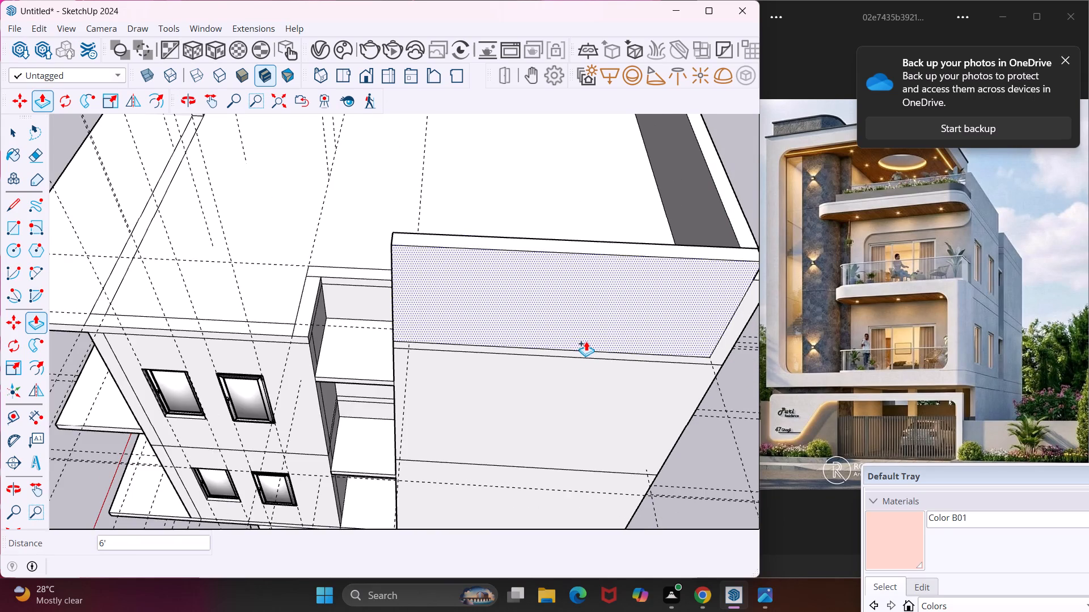
scroll(584, 339, "down", 2)
scroll(410, 280, "up", 1)
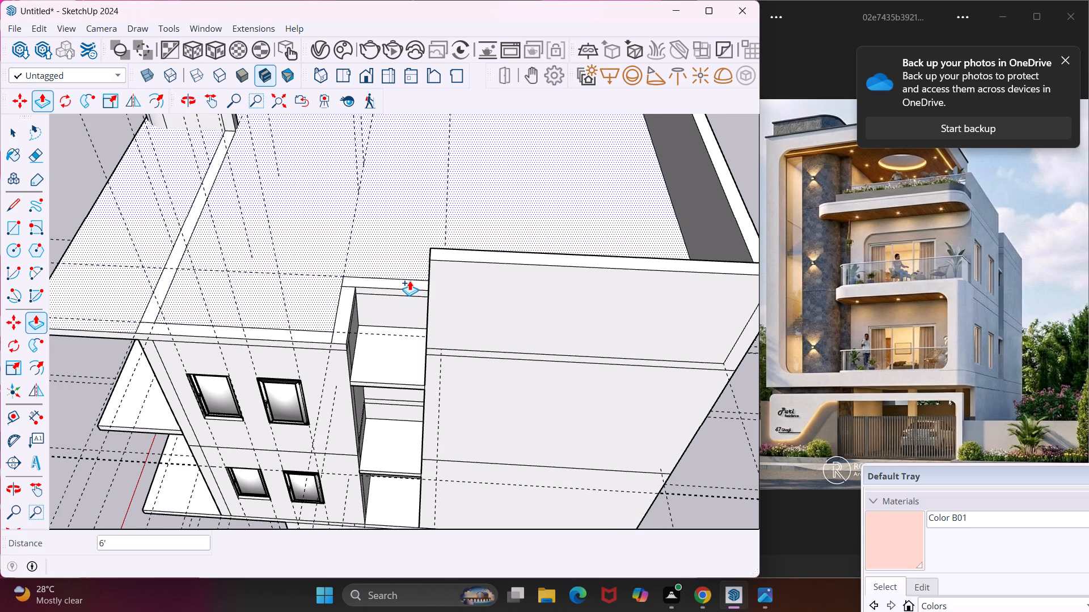
middle_click_drag(410, 280, 662, 340)
scroll(549, 283, "up", 2)
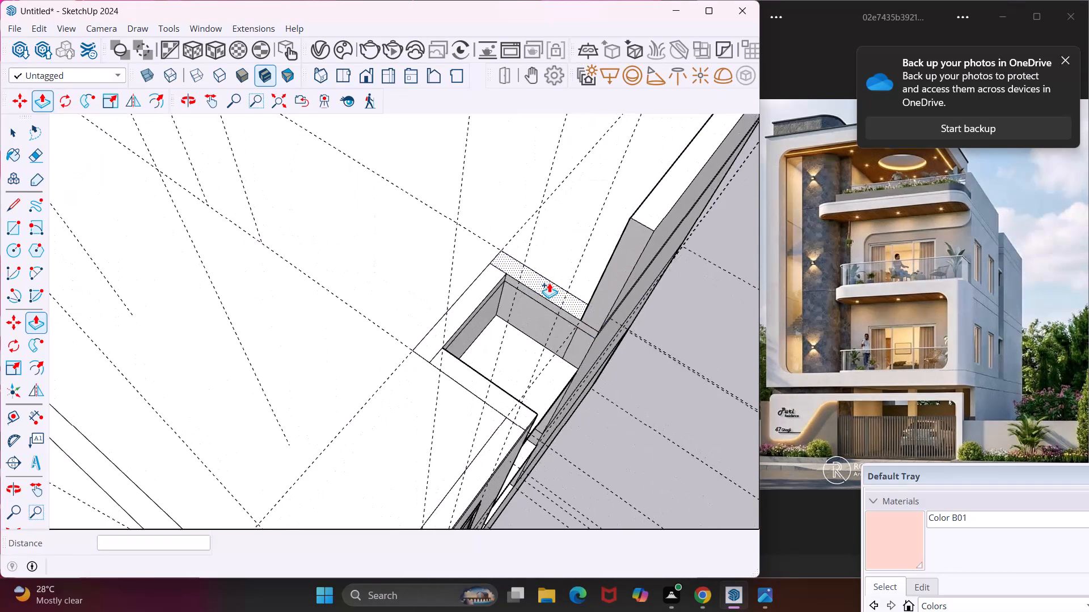
scroll(549, 283, "up", 7)
left_click(549, 283)
scroll(572, 253, "down", 4)
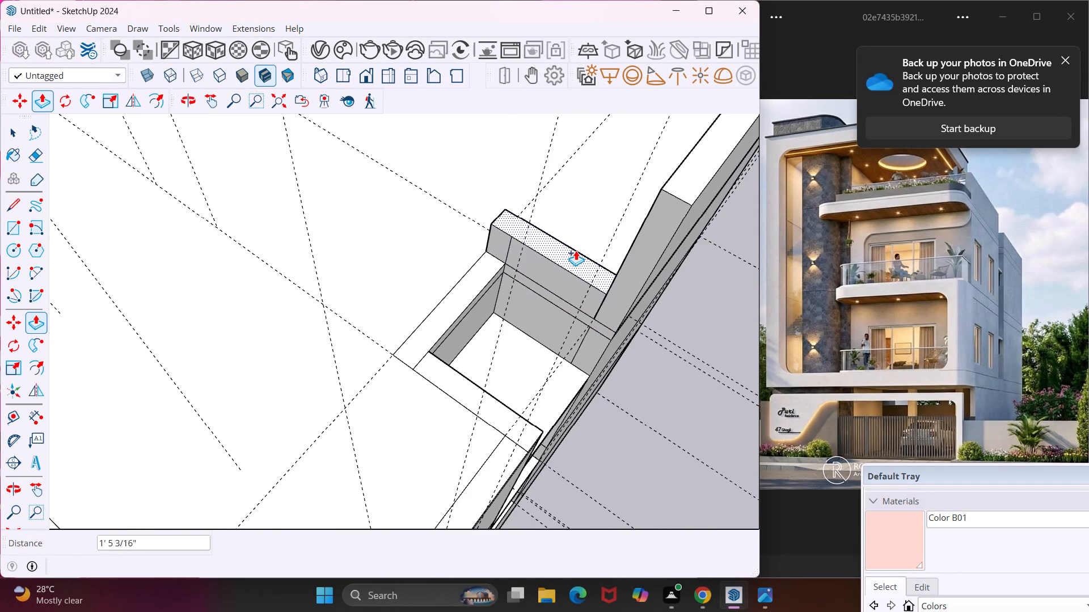
scroll(576, 250, "down", 3)
left_click(644, 205)
Push/Pull the strip along the notch's inner edge up 6' to match the adjoining notch wall.
scroll(501, 274, "up", 4)
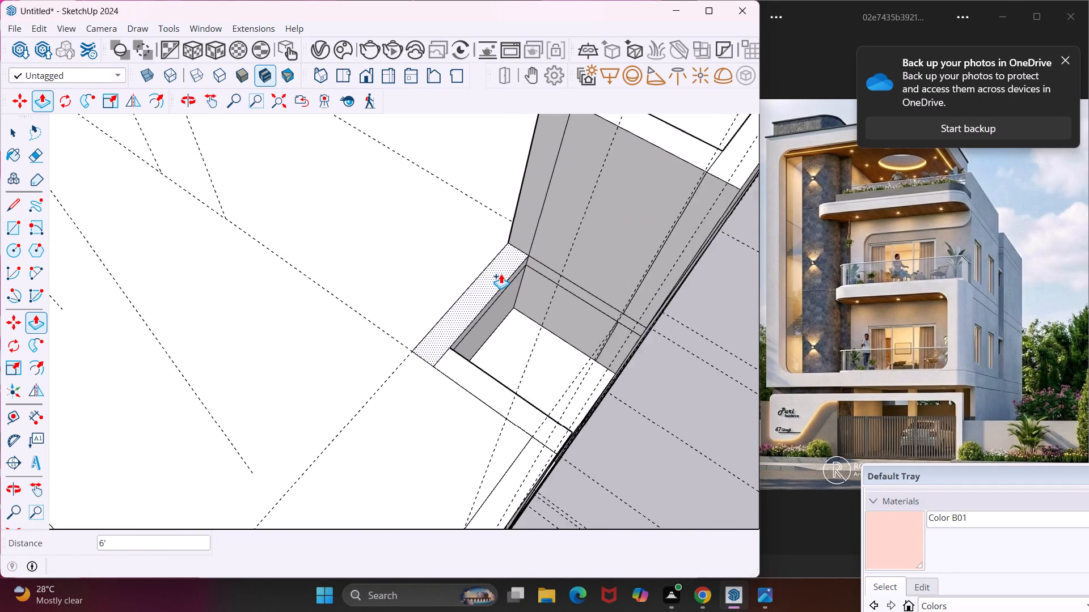
left_click(500, 274)
scroll(539, 213, "down", 5)
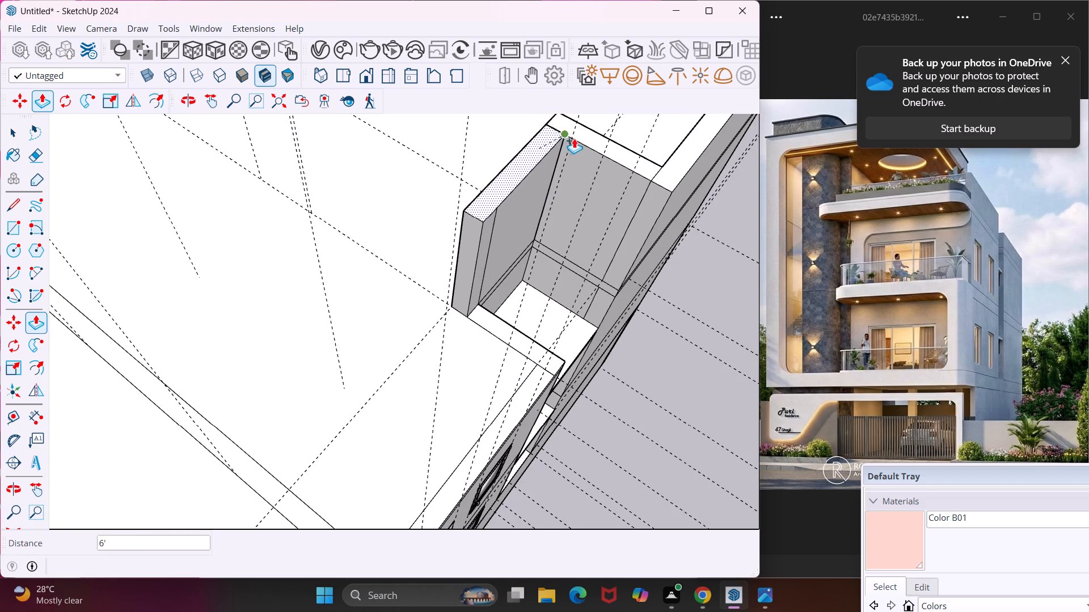
left_click(577, 138)
Push/Pull the strip along the notch's front side up 6' to the top of the inner notch wall.
scroll(551, 220, "down", 5)
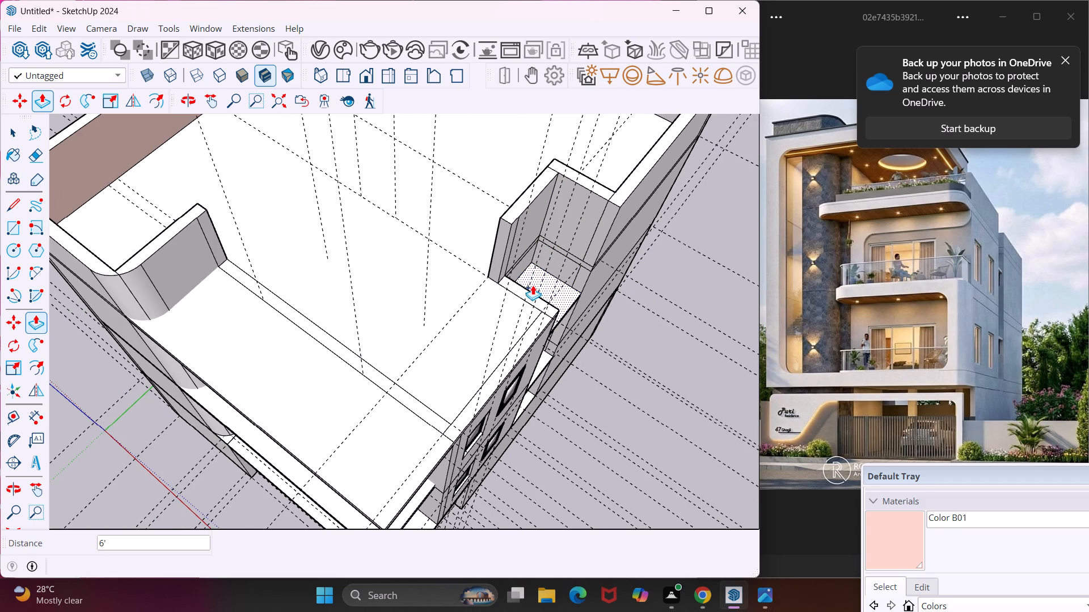
scroll(530, 295, "up", 9)
left_click(515, 292)
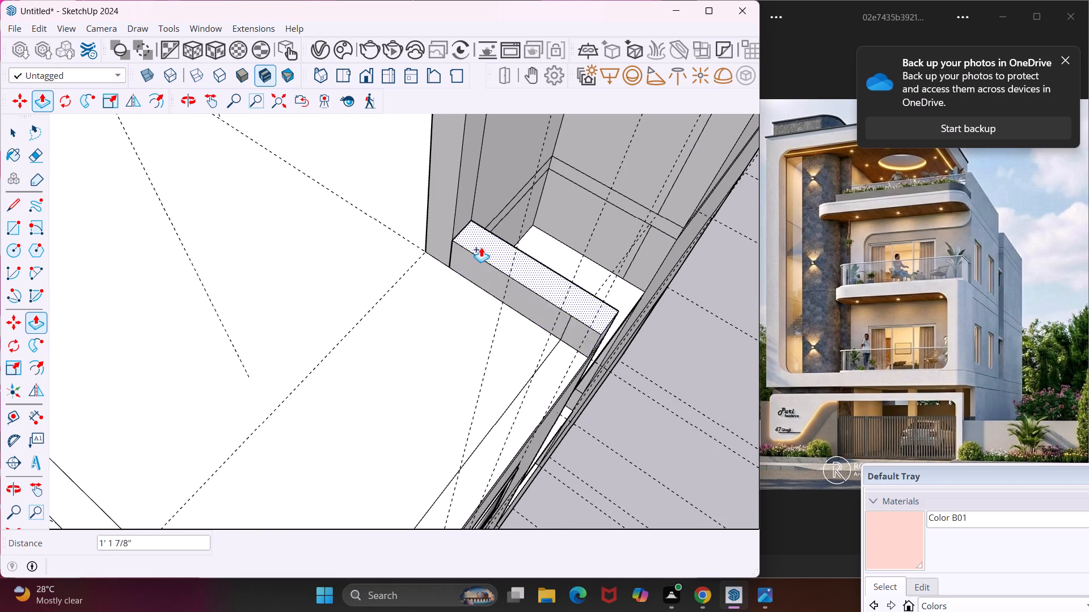
scroll(477, 246, "down", 9)
left_click(467, 186)
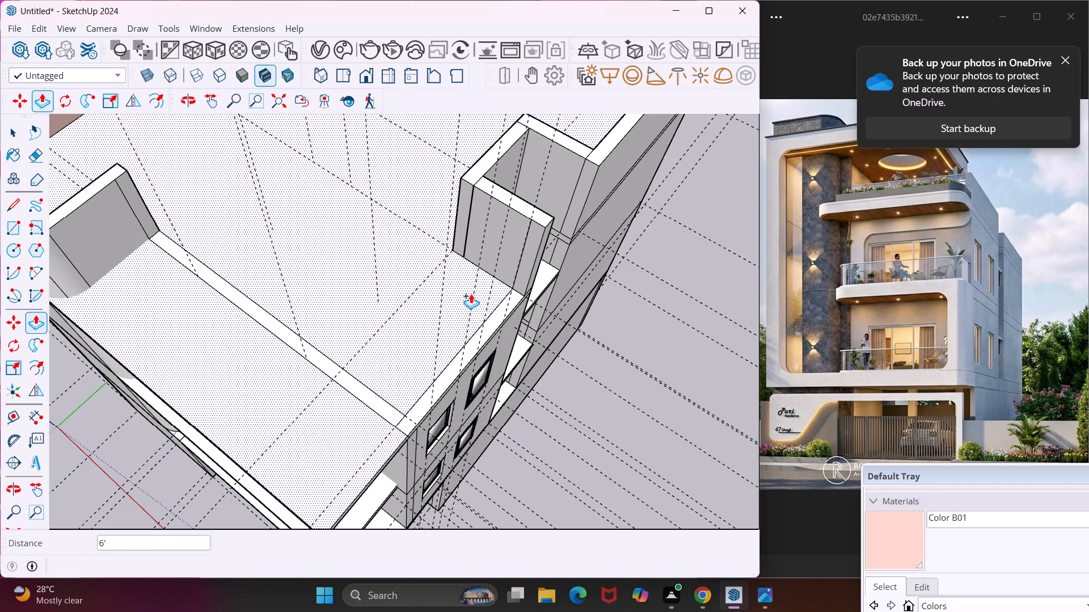
Push/Pull the roof-edge strip from the notch to the front overhang up 6', level with the notch walls.
scroll(492, 324, "up", 3)
left_click(492, 324)
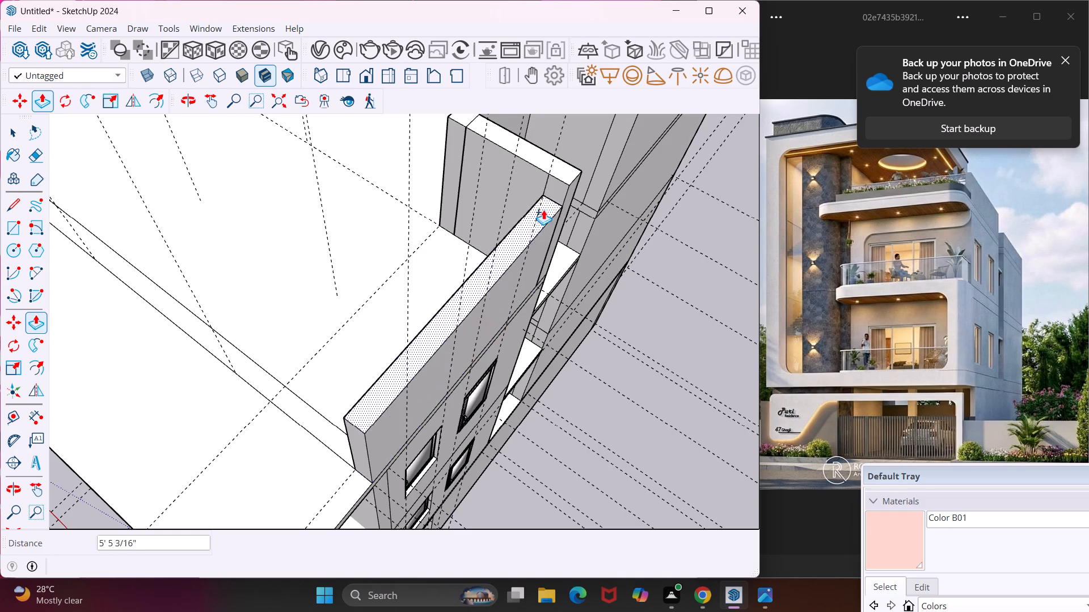
left_click(573, 181)
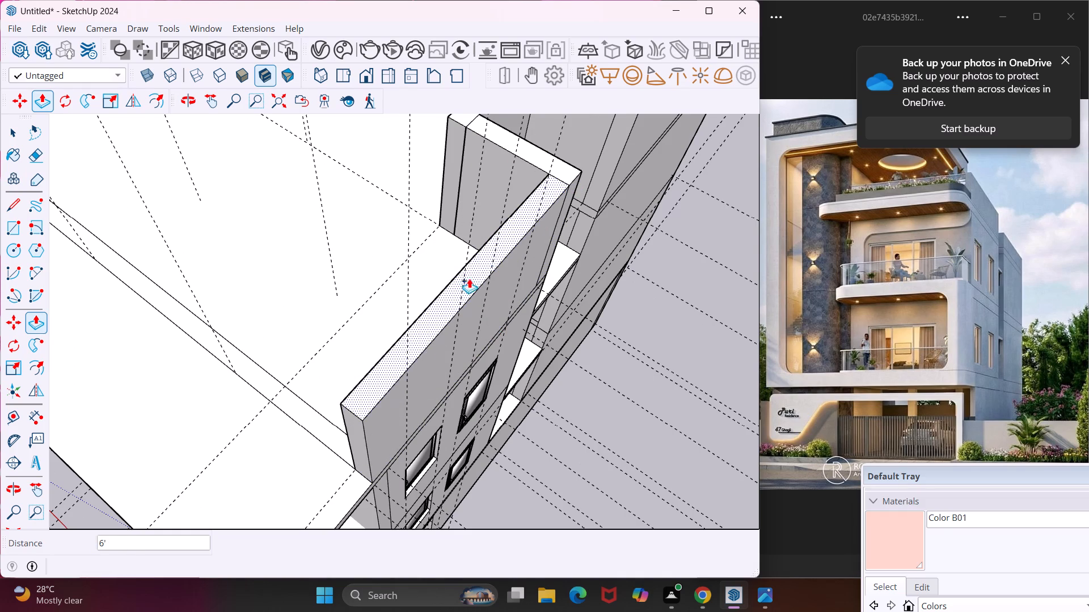
key("Escape")
Push/Pull the strip across the slab behind the front overhang up 2' as a low front parapet.
left_click(336, 440)
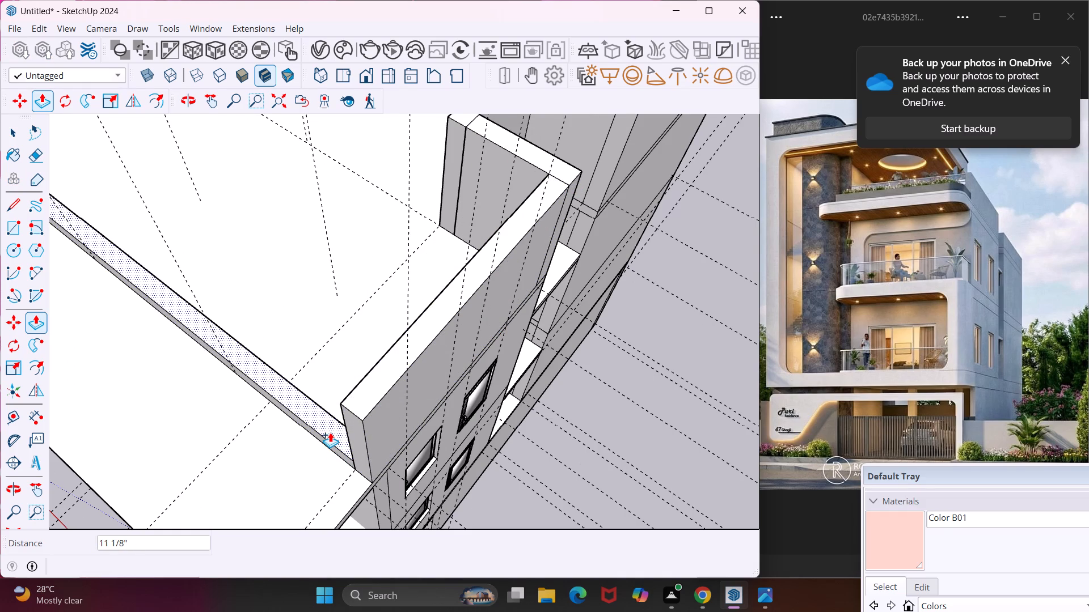
type("2'")
key("Return")
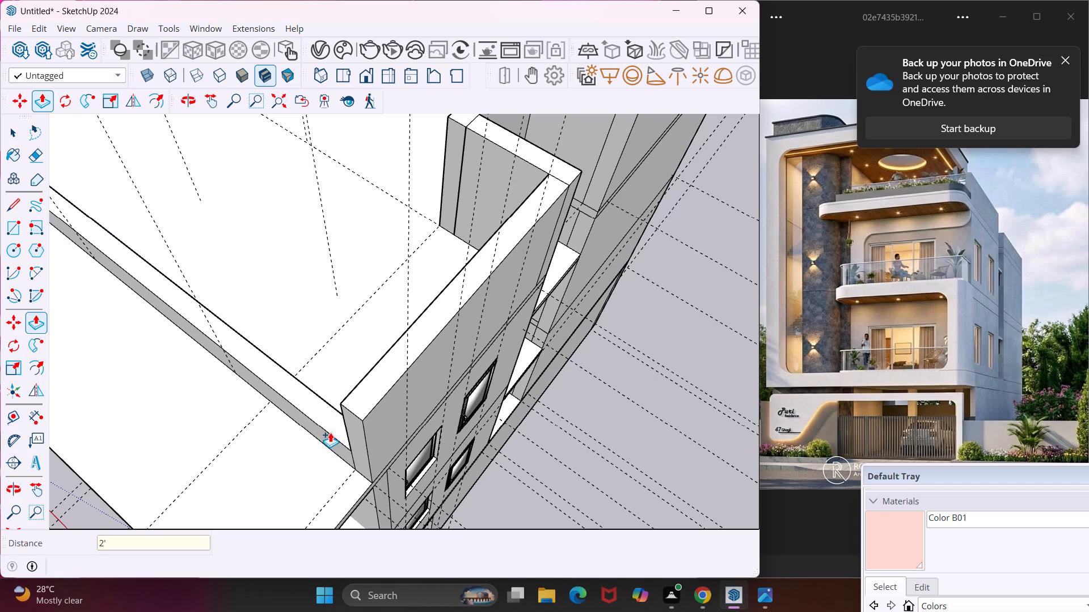
middle_click_drag(330, 432, 530, 280)
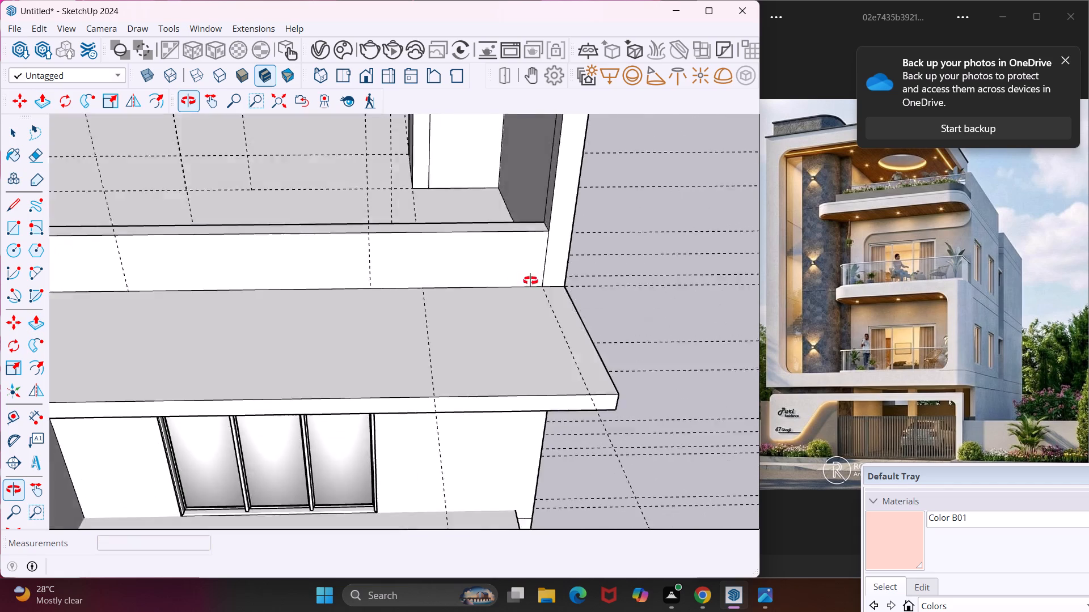
middle_click_drag(530, 280, 575, 192)
scroll(554, 192, "down", 8)
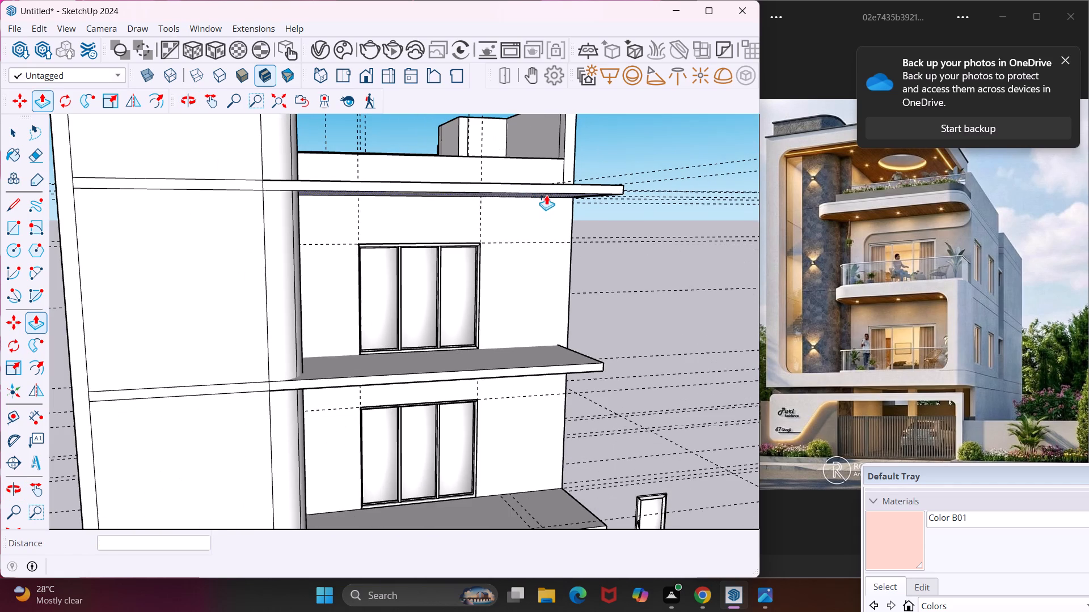
key("Escape")
key("space")
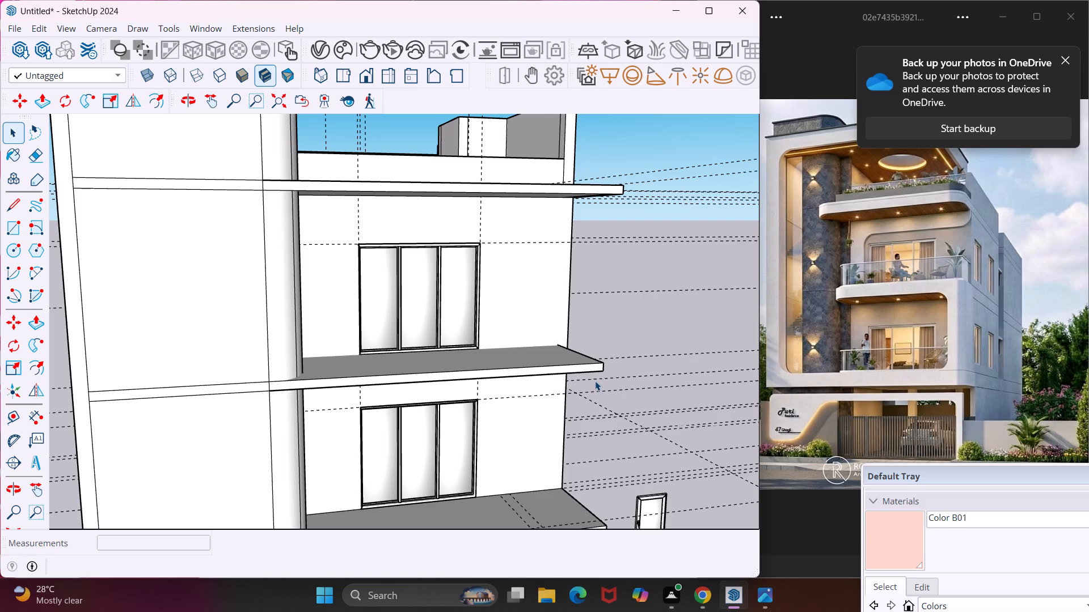
Delete all construction guides from the model.
scroll(524, 389, "down", 7)
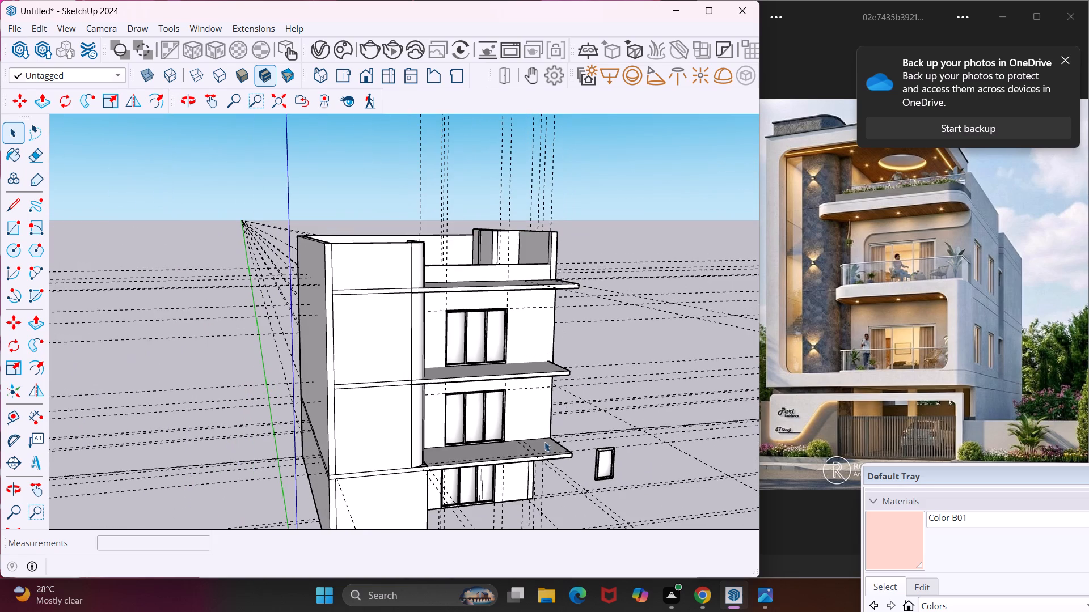
middle_click_drag(538, 448, 462, 400)
scroll(461, 398, "down", 3)
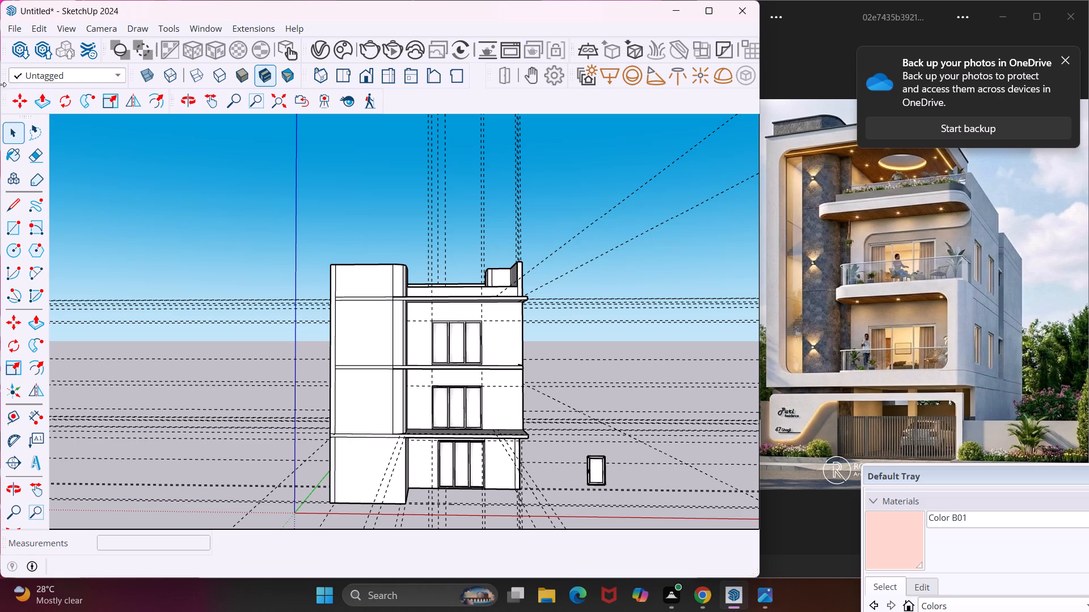
left_click(40, 31)
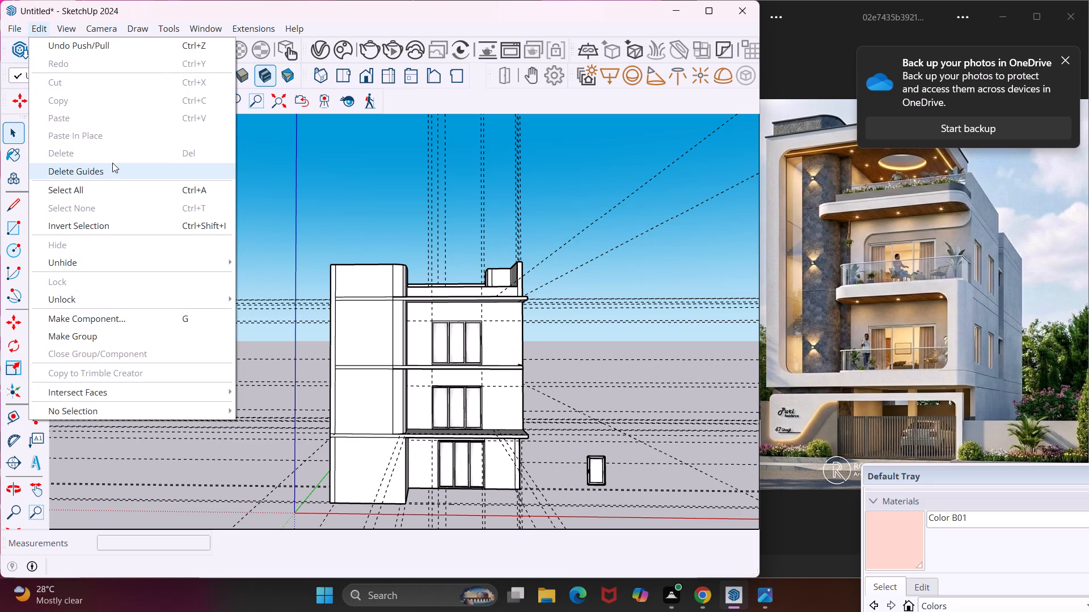
left_click(117, 171)
Examine the rooftop parapets, the notch and the front overhangs from several angles.
middle_click_drag(448, 321, 253, 403)
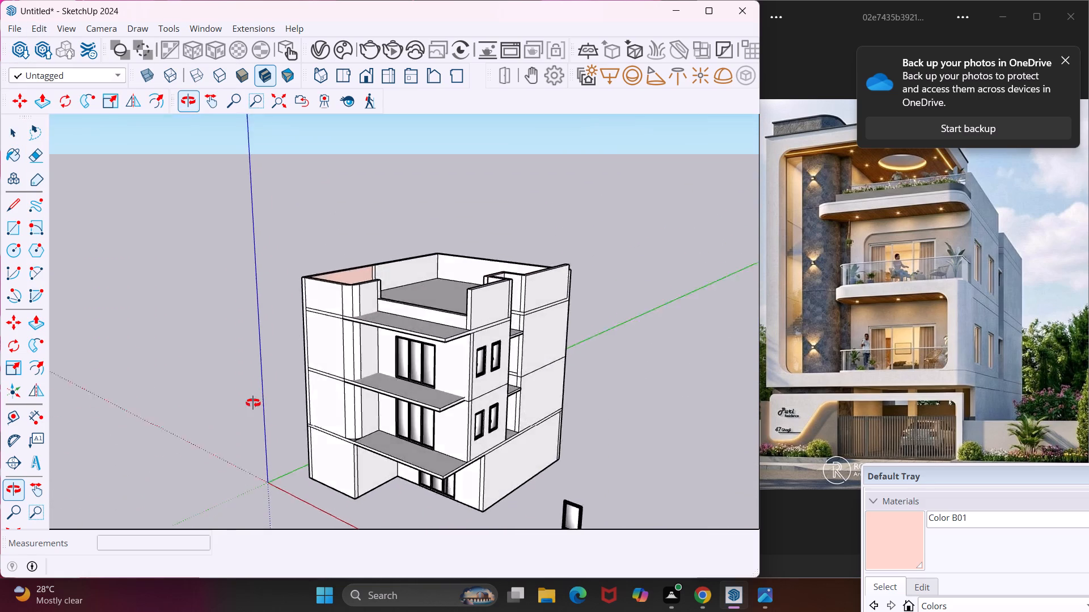
middle_click_drag(253, 403, 148, 455)
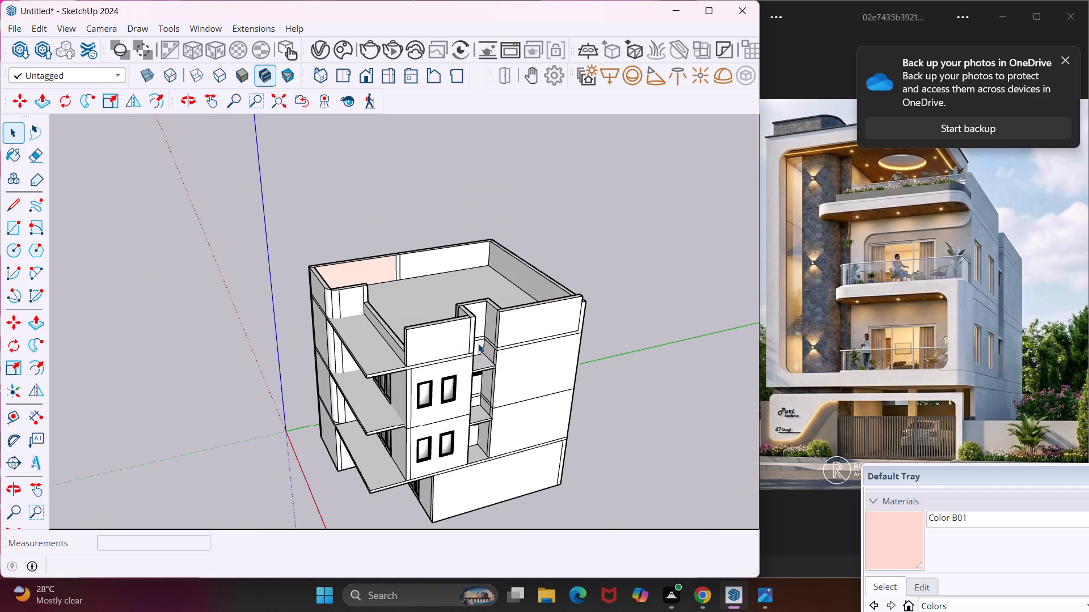
scroll(479, 343, "up", 5)
middle_click_drag(482, 340, 661, 363)
scroll(398, 352, "up", 4)
middle_click_drag(398, 352, 476, 332)
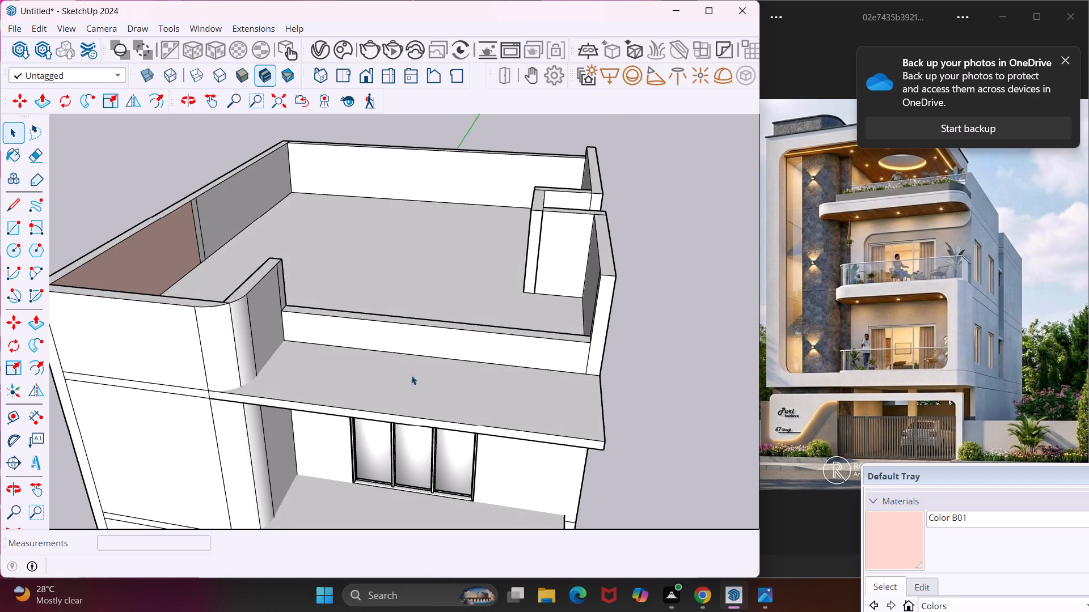
scroll(458, 428, "up", 1)
middle_click_drag(458, 428, 480, 352)
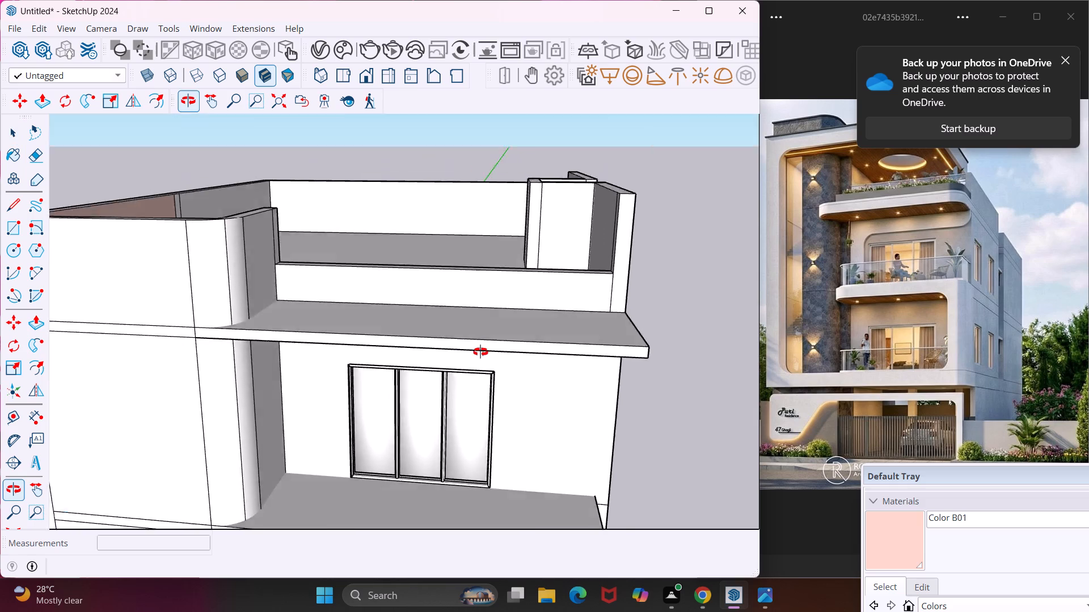
middle_click_drag(480, 352, 484, 339)
scroll(453, 330, "down", 5)
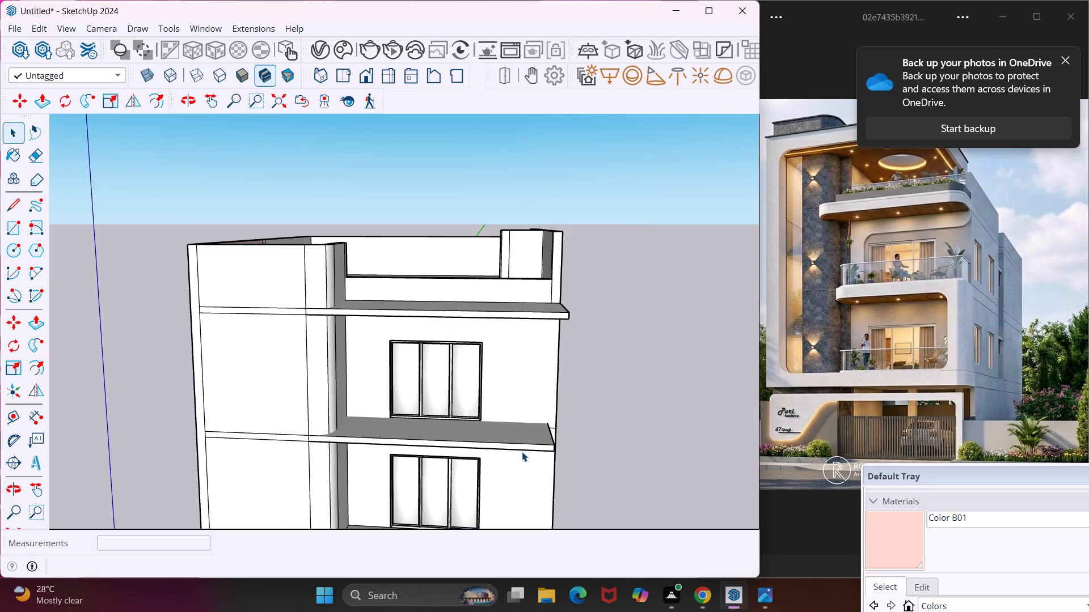
Push/Pull the side end of the middle front balcony slab outward 9", flush with the house's side wall.
scroll(534, 460, "up", 4)
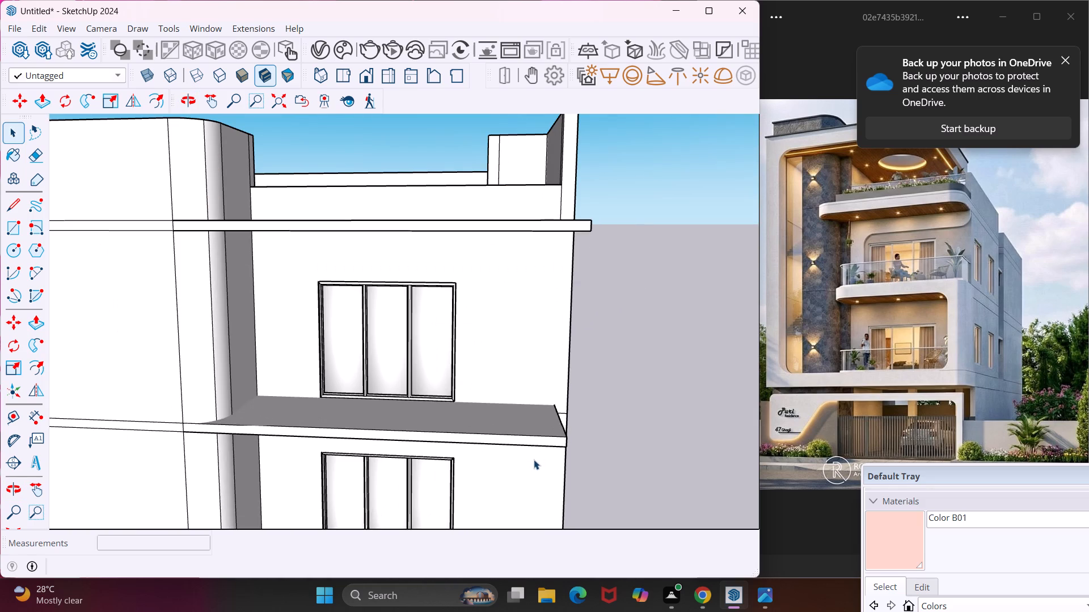
middle_click_drag(534, 460, 368, 424)
scroll(350, 397, "up", 4)
left_click(350, 397)
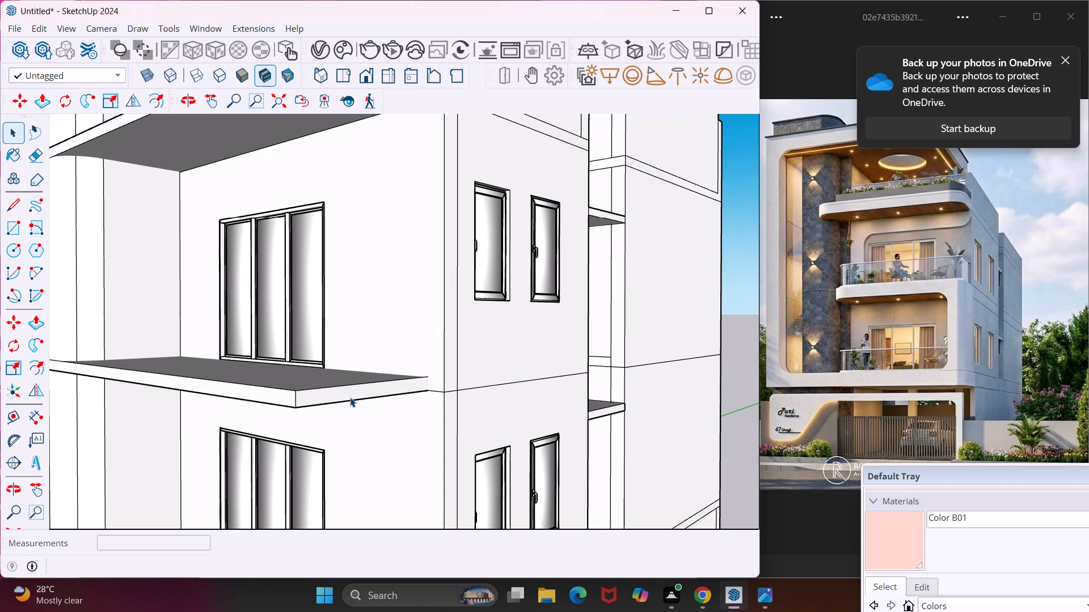
key("p")
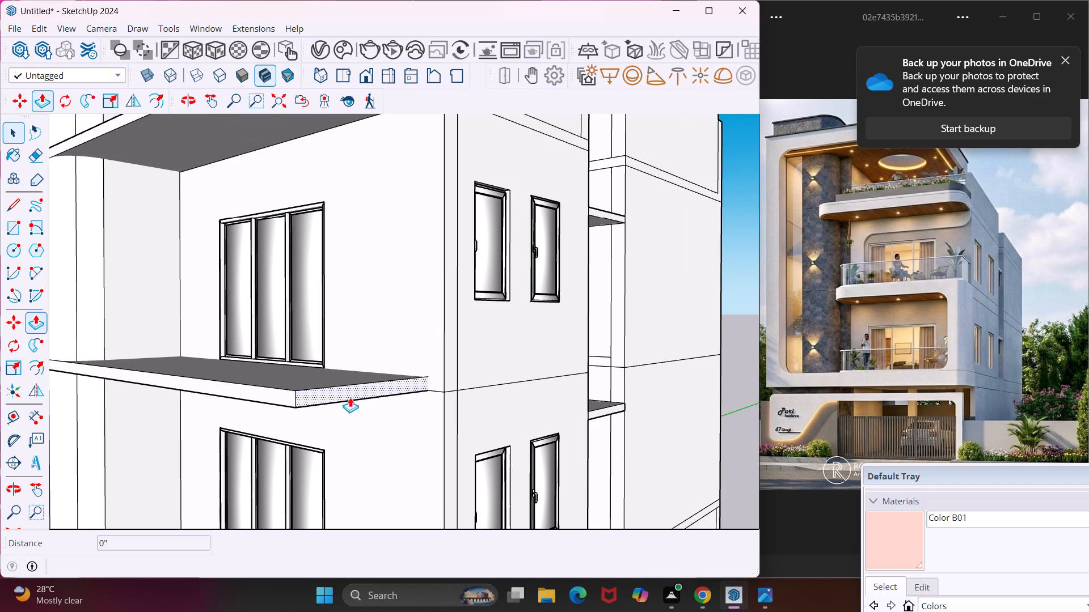
left_click(350, 397)
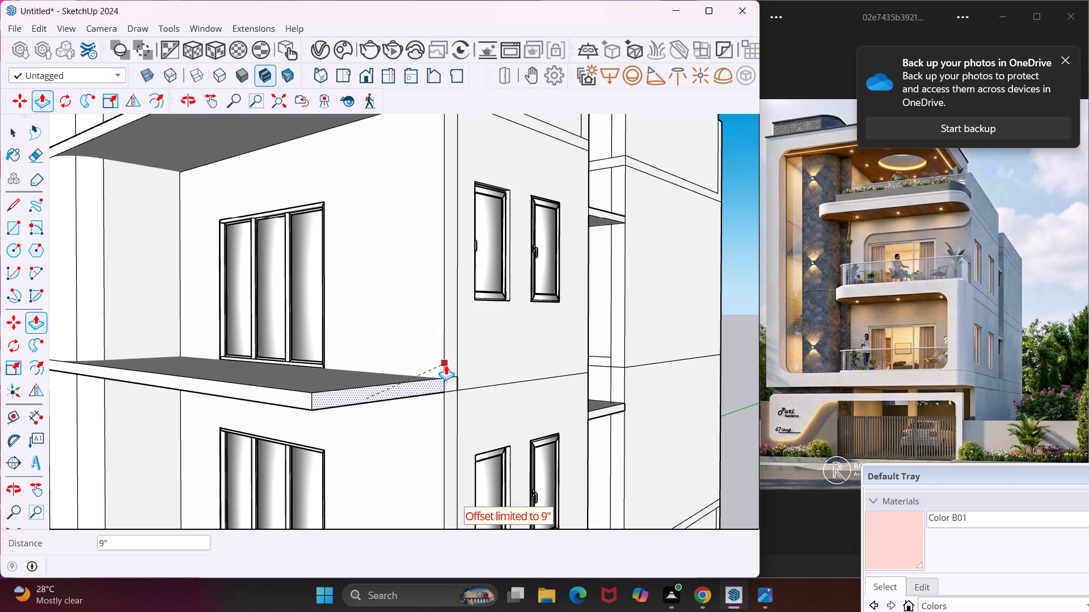
left_click(446, 365)
scroll(417, 347, "down", 12)
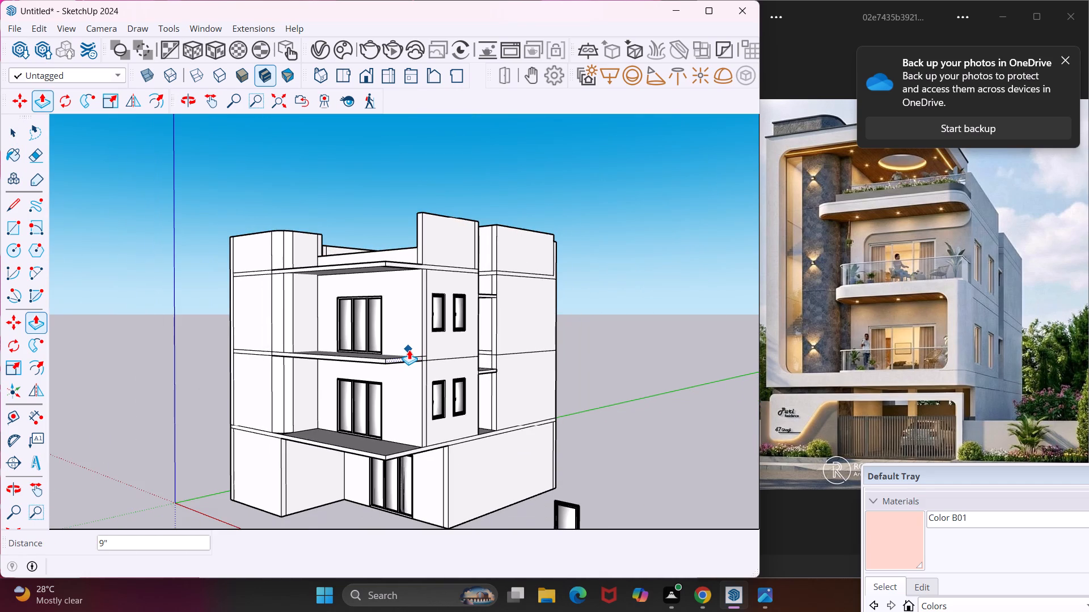
key("Escape")
key("space")
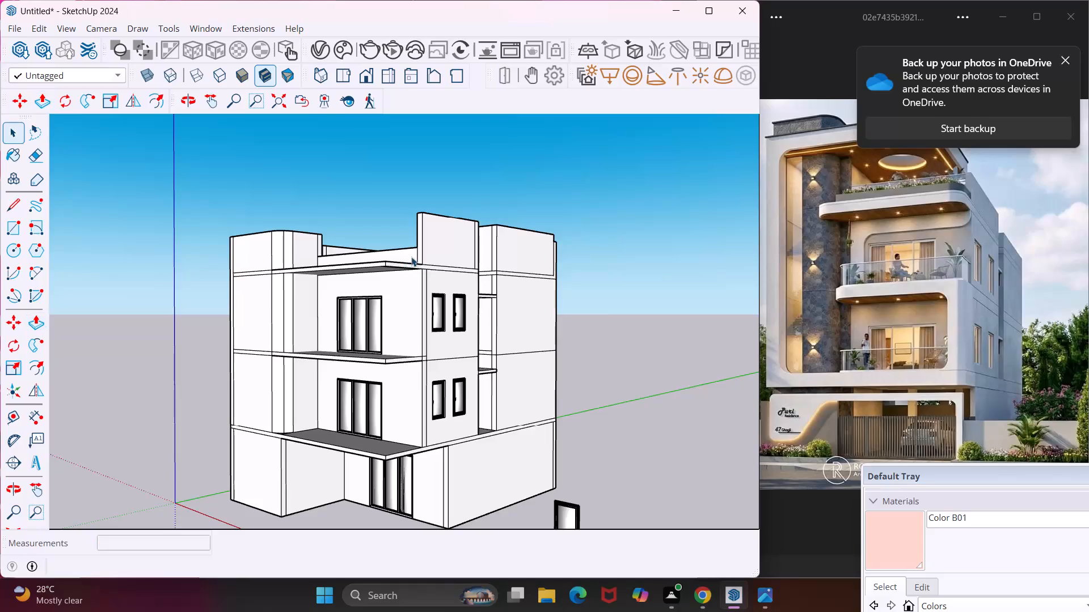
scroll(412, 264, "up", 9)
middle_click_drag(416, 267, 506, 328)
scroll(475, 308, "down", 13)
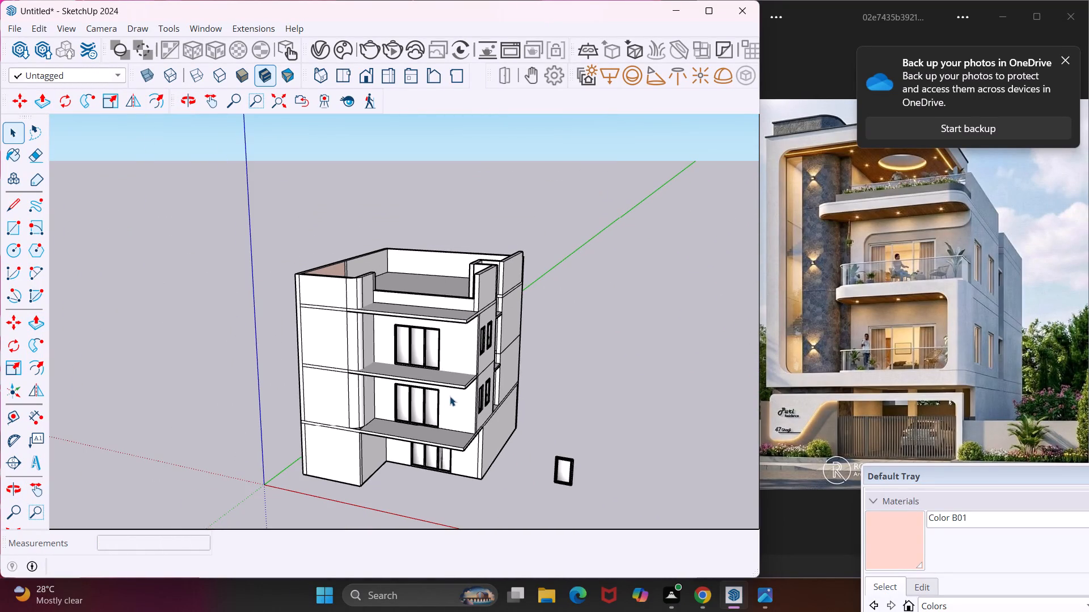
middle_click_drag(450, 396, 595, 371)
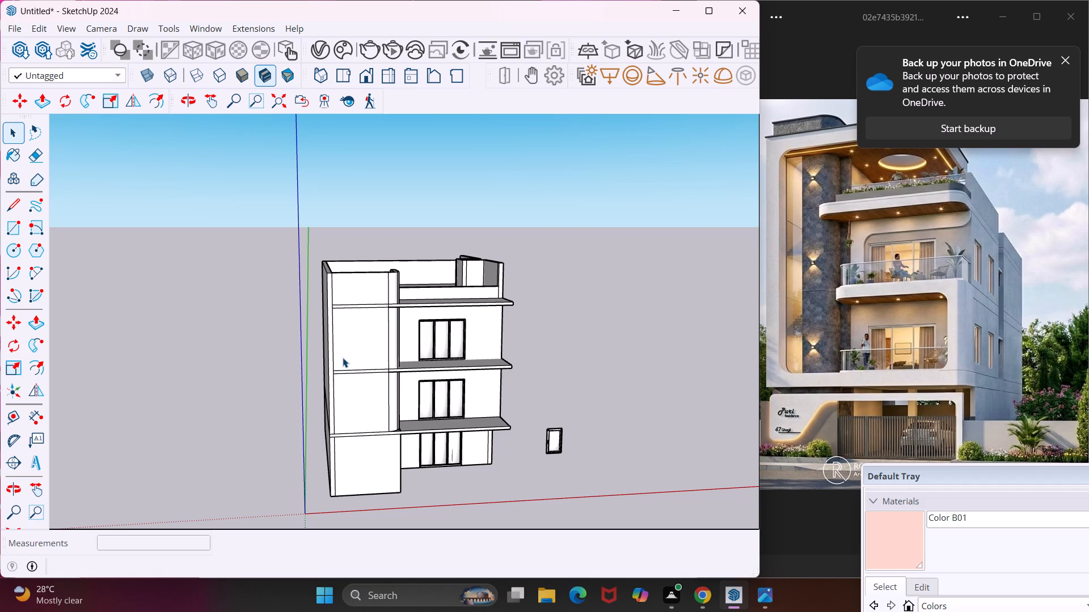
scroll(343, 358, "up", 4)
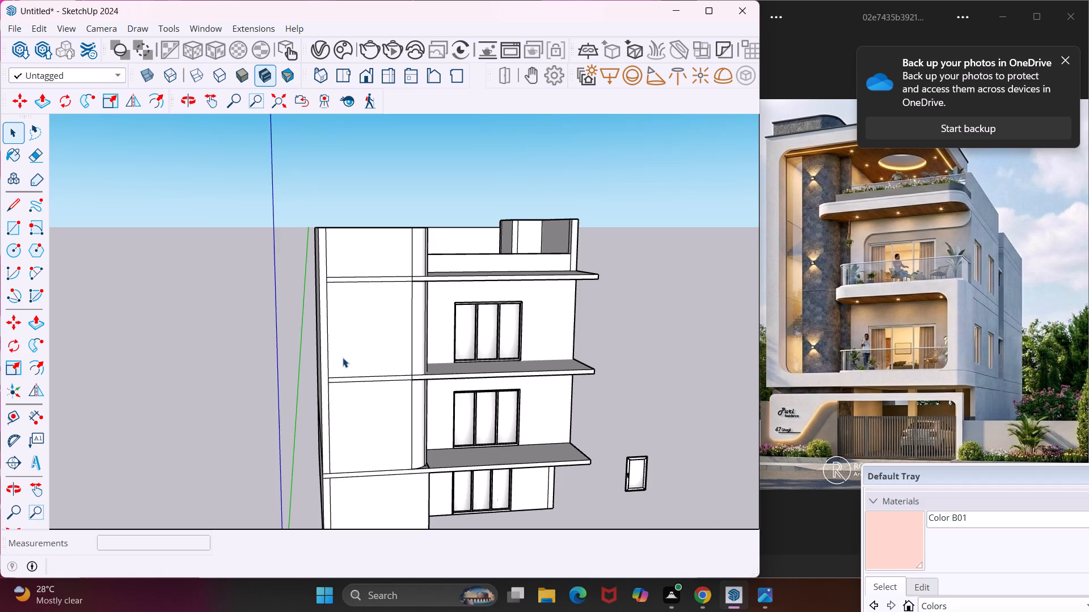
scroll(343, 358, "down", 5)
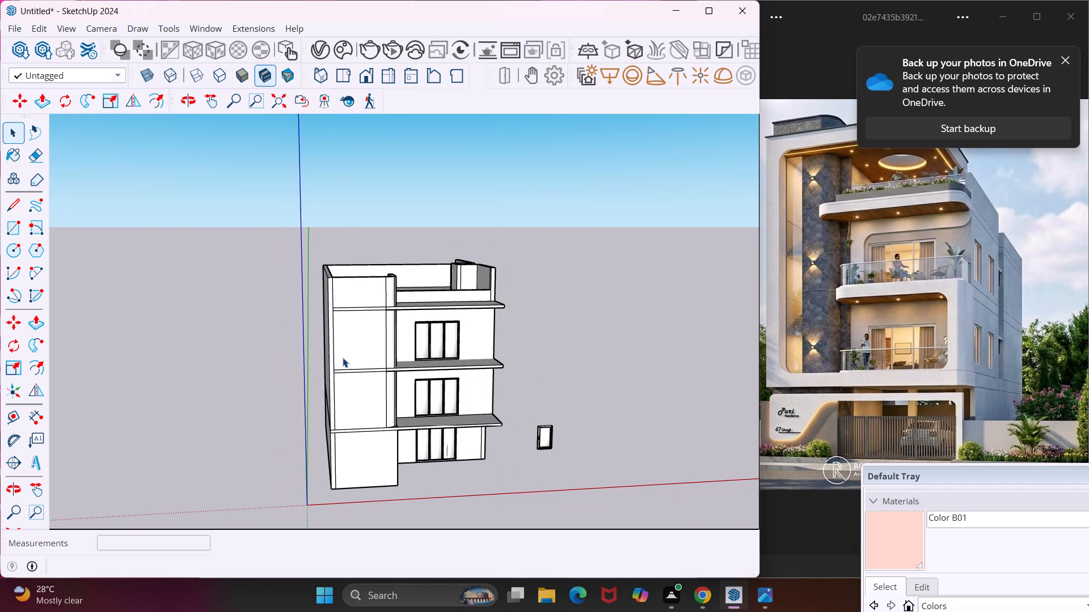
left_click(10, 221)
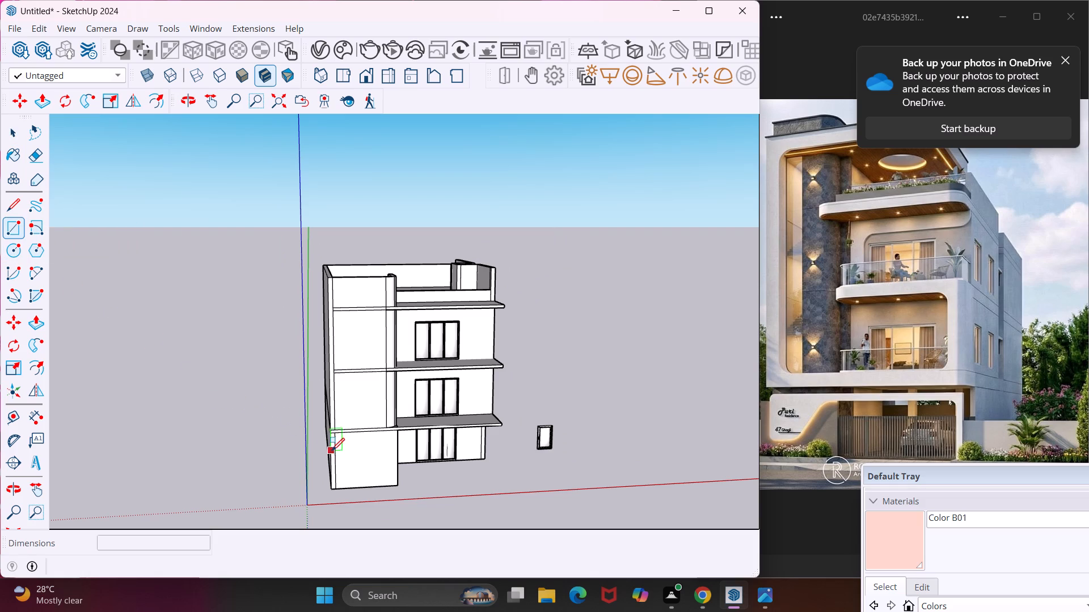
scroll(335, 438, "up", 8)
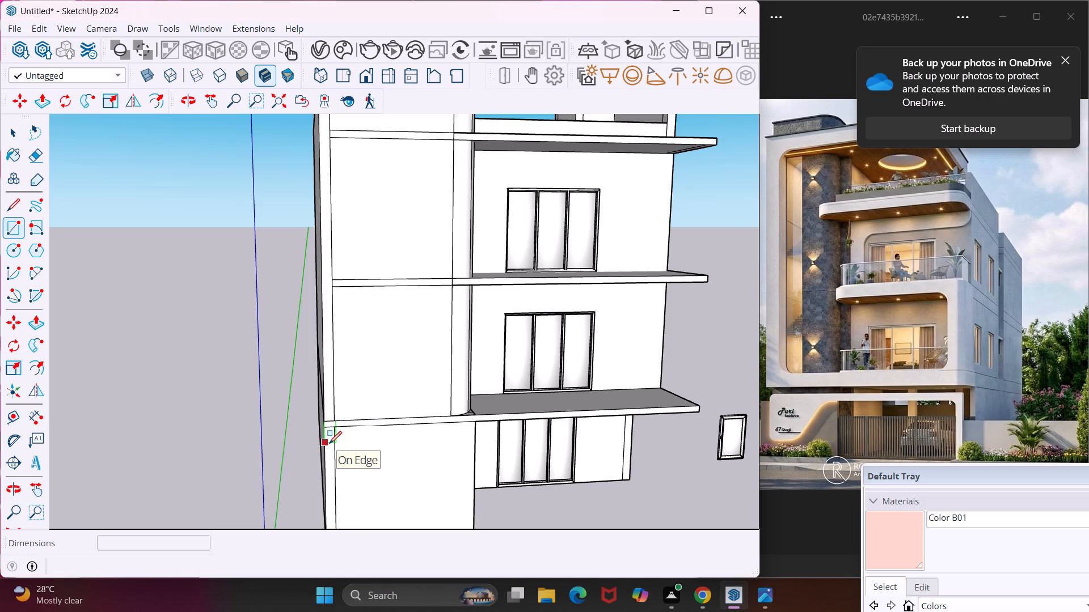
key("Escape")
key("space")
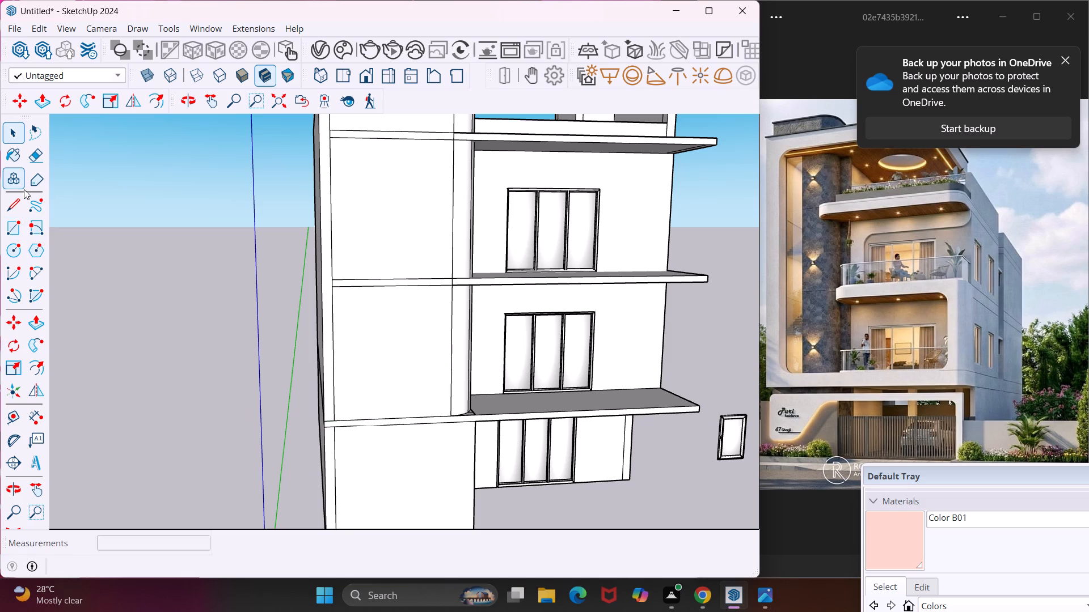
Place a horizontal guide 1' below the lowest balcony slab's bottom edge on the projecting front block.
left_click(15, 414)
middle_click_drag(395, 450, 419, 397)
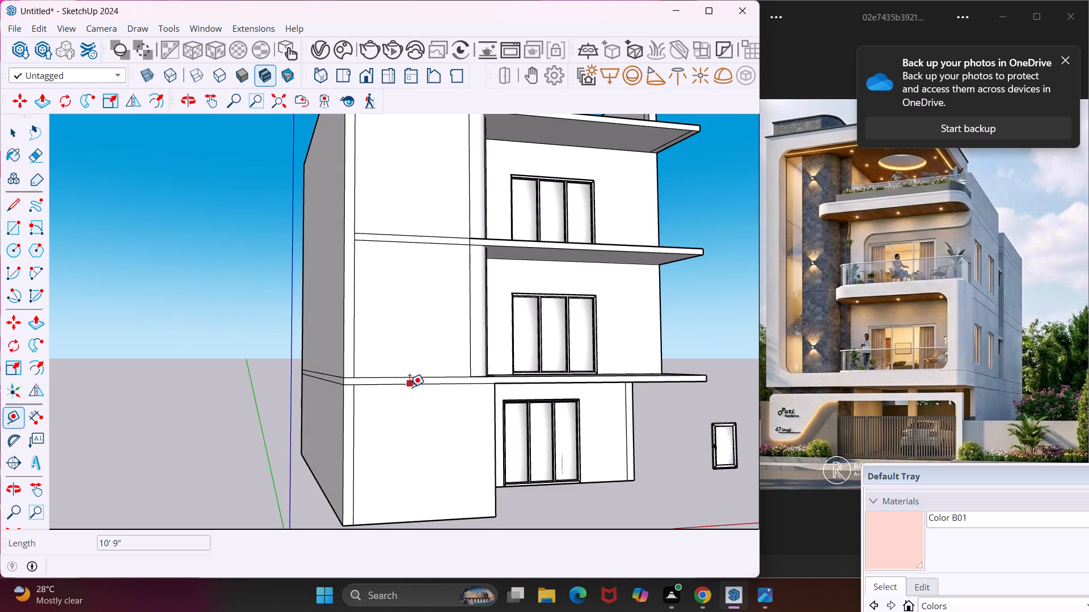
left_click(410, 387)
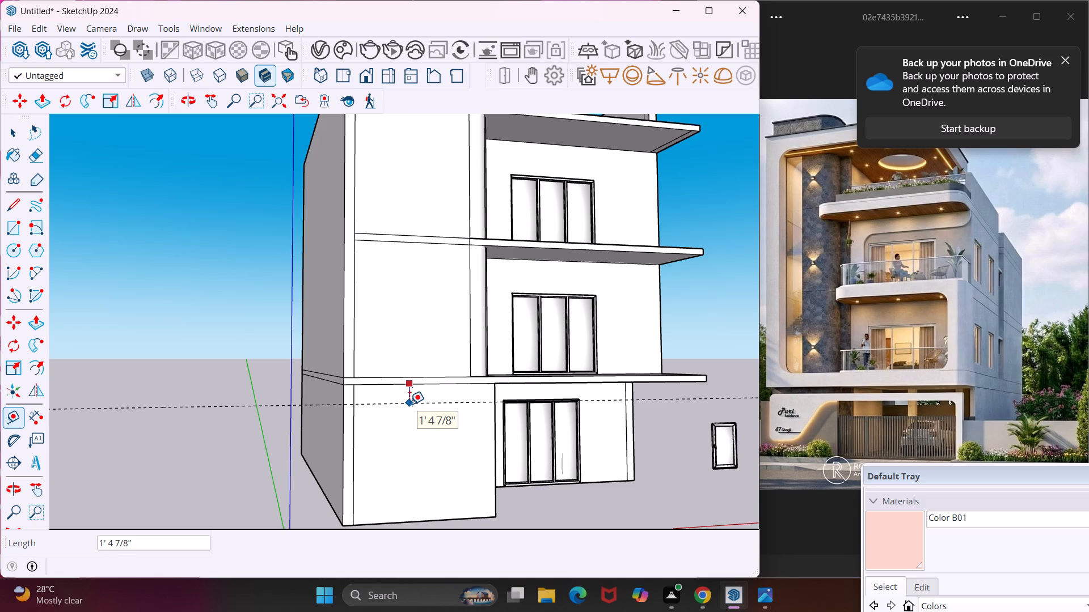
type("1'")
key("Return")
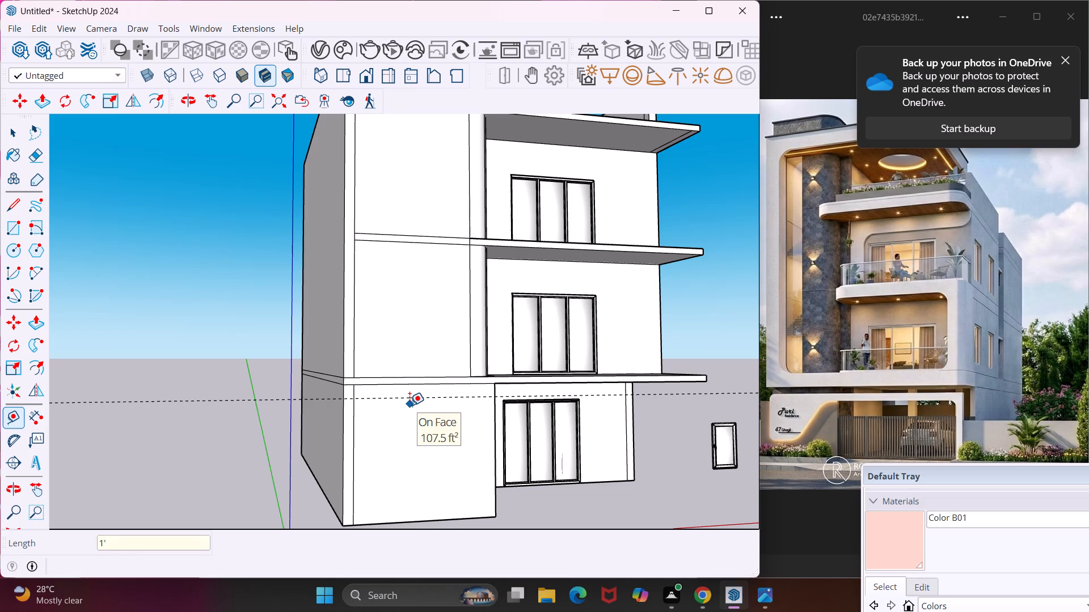
Place a horizontal guide 1' below the middle balcony slab's bottom edge on the projecting front block.
middle_click_drag(410, 405, 367, 380)
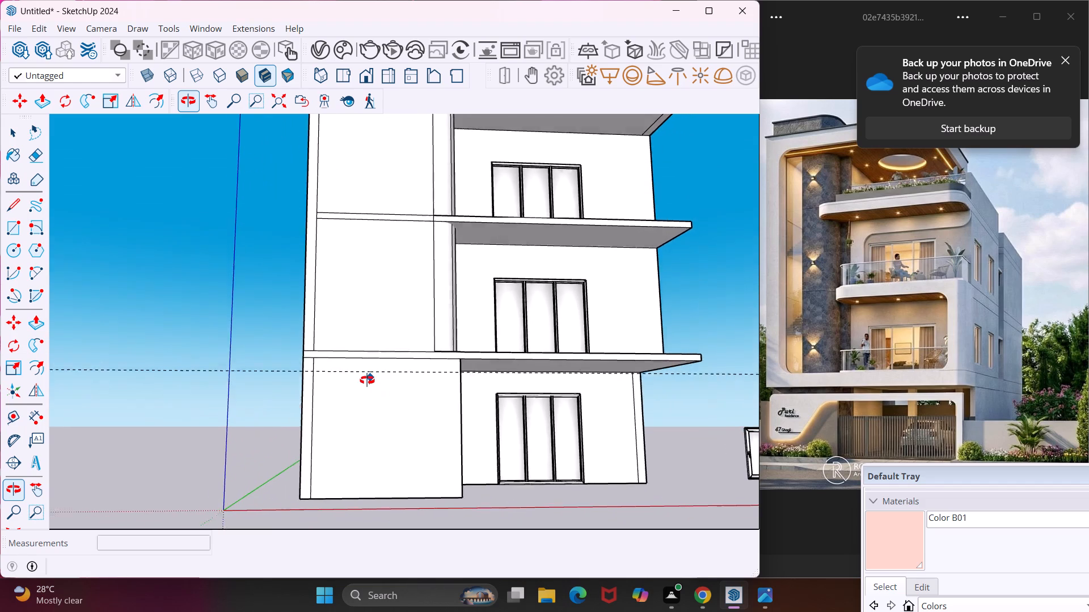
middle_click_drag(367, 380, 363, 424)
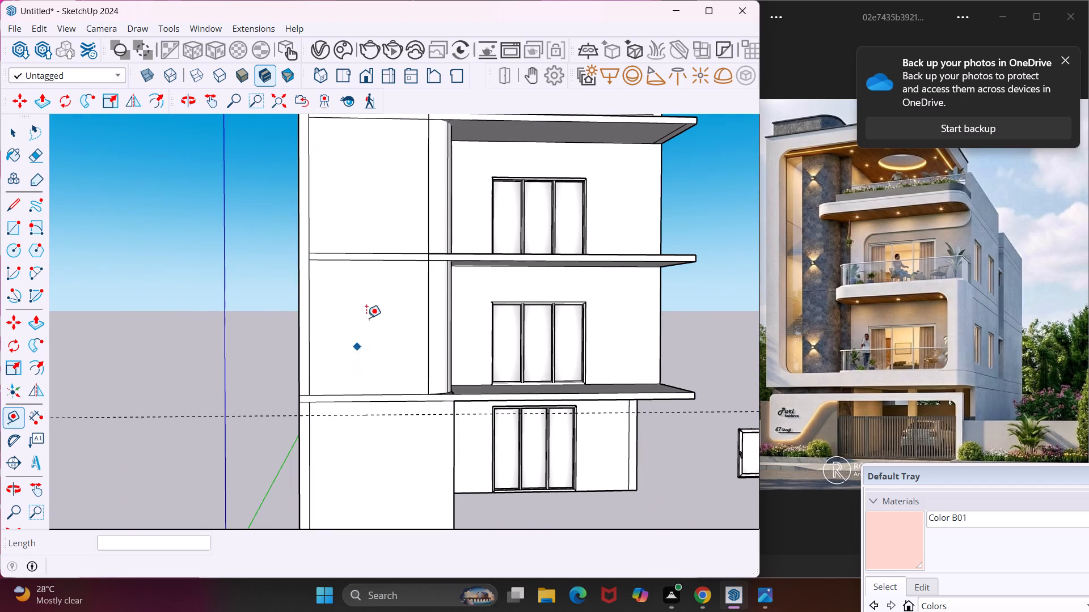
left_click(419, 264)
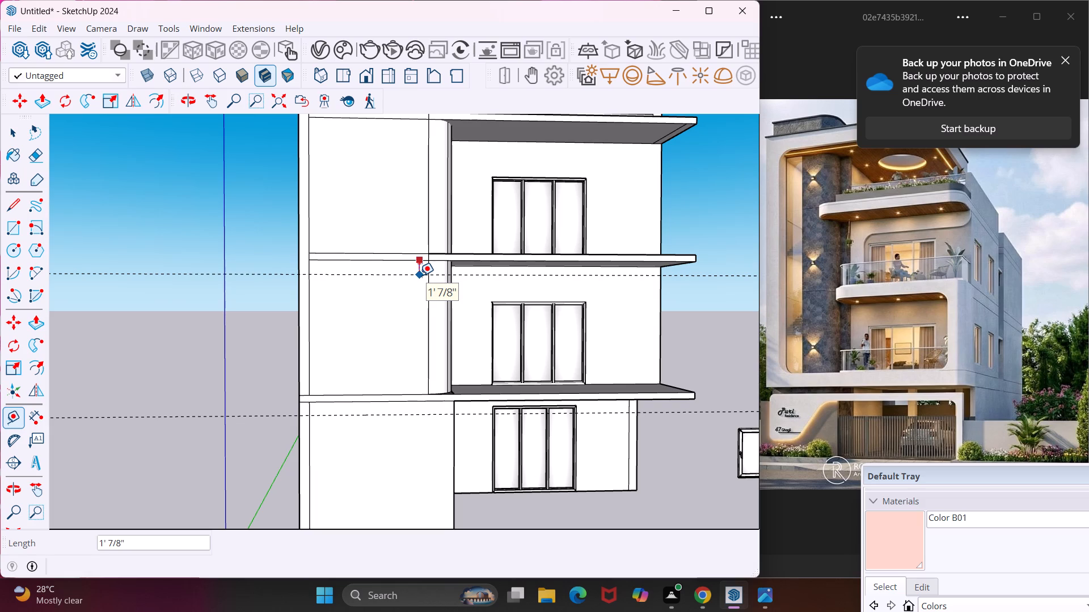
type("1'")
key("Return")
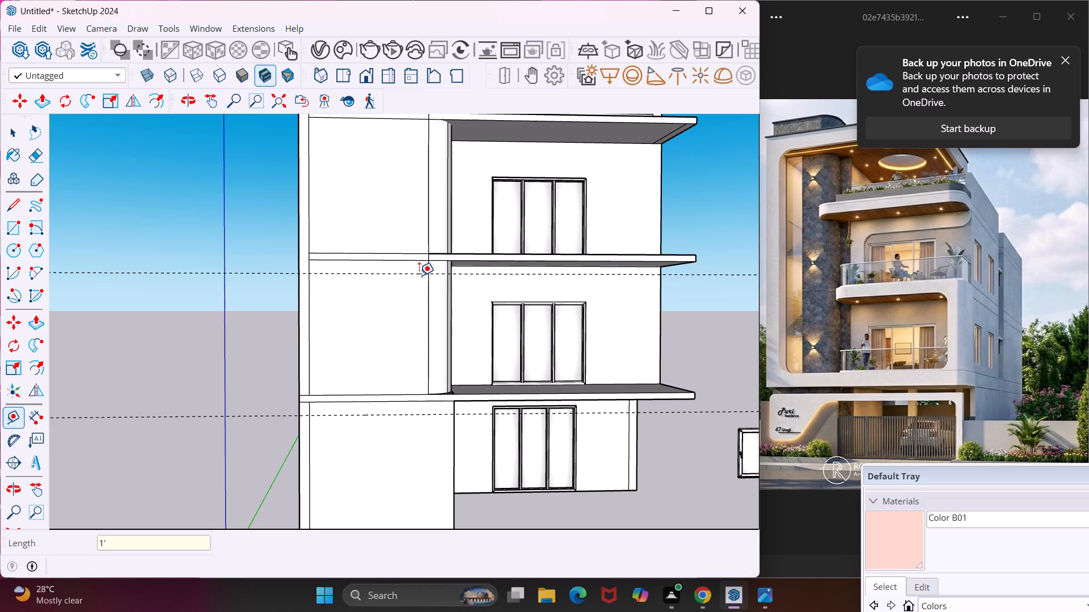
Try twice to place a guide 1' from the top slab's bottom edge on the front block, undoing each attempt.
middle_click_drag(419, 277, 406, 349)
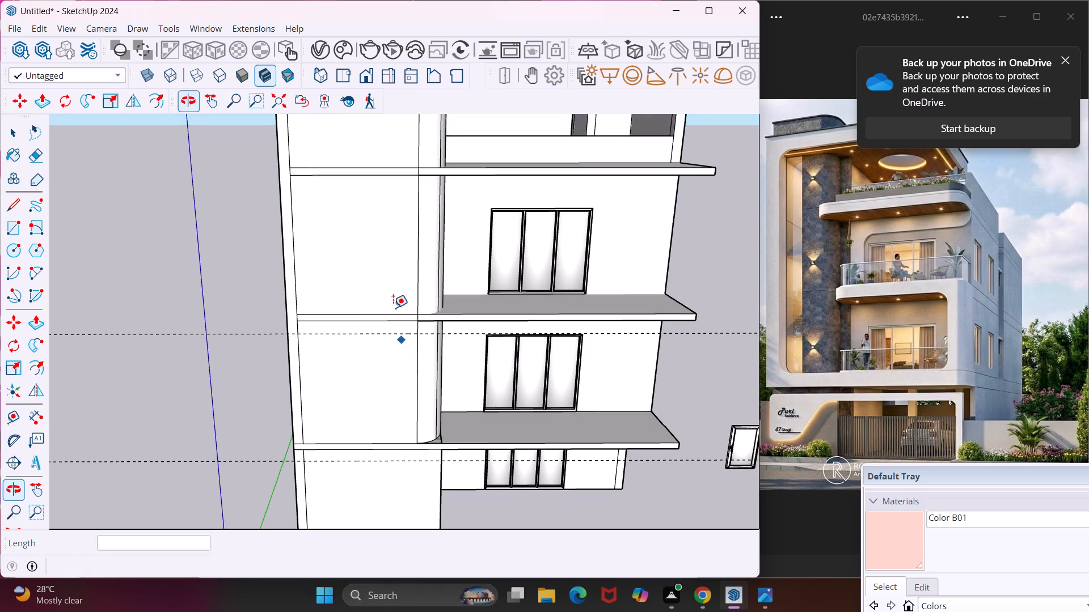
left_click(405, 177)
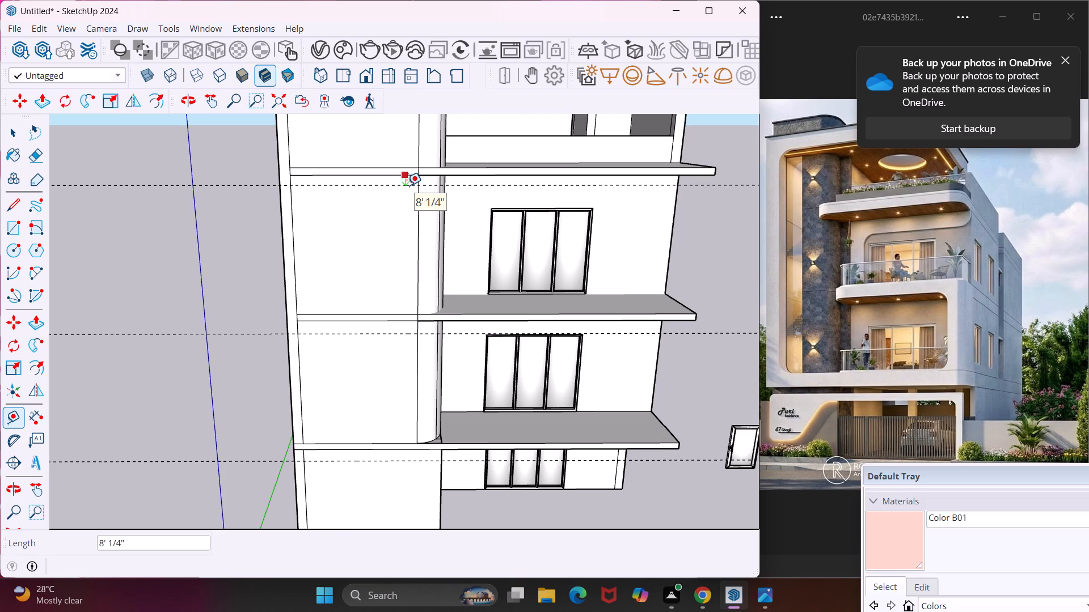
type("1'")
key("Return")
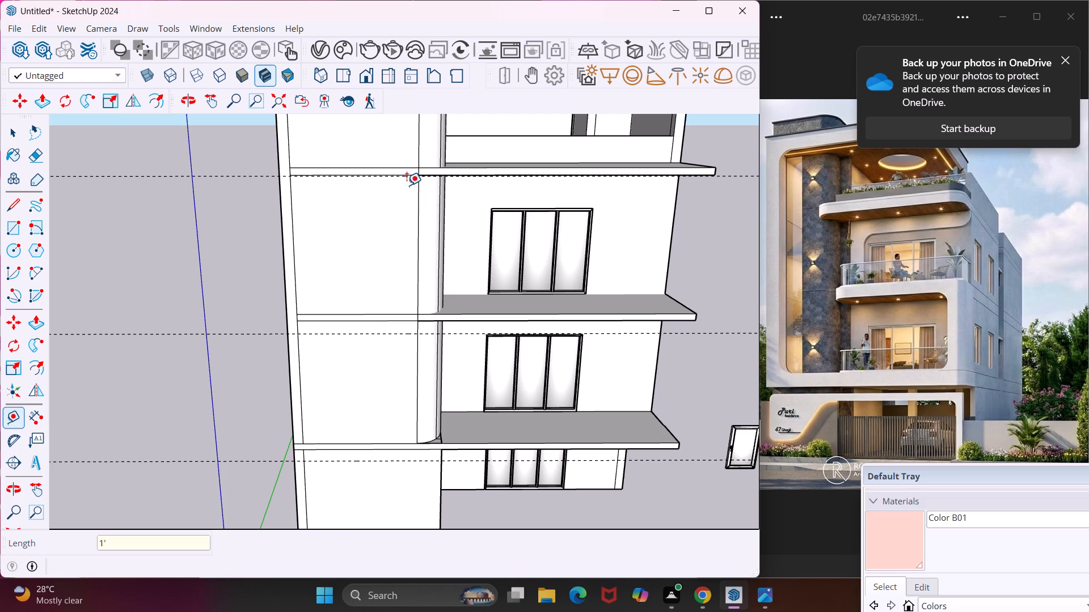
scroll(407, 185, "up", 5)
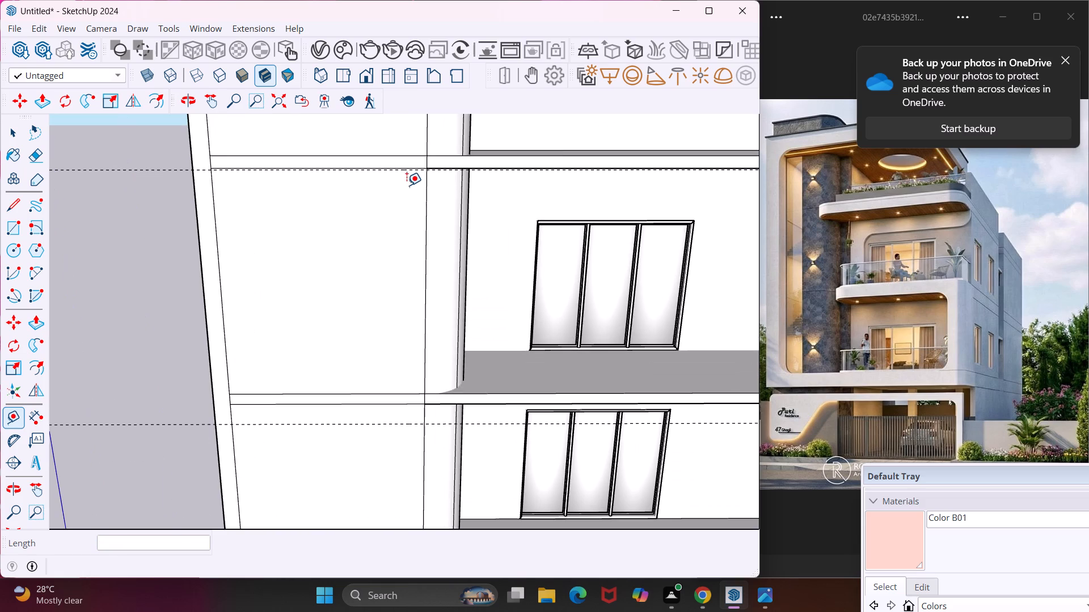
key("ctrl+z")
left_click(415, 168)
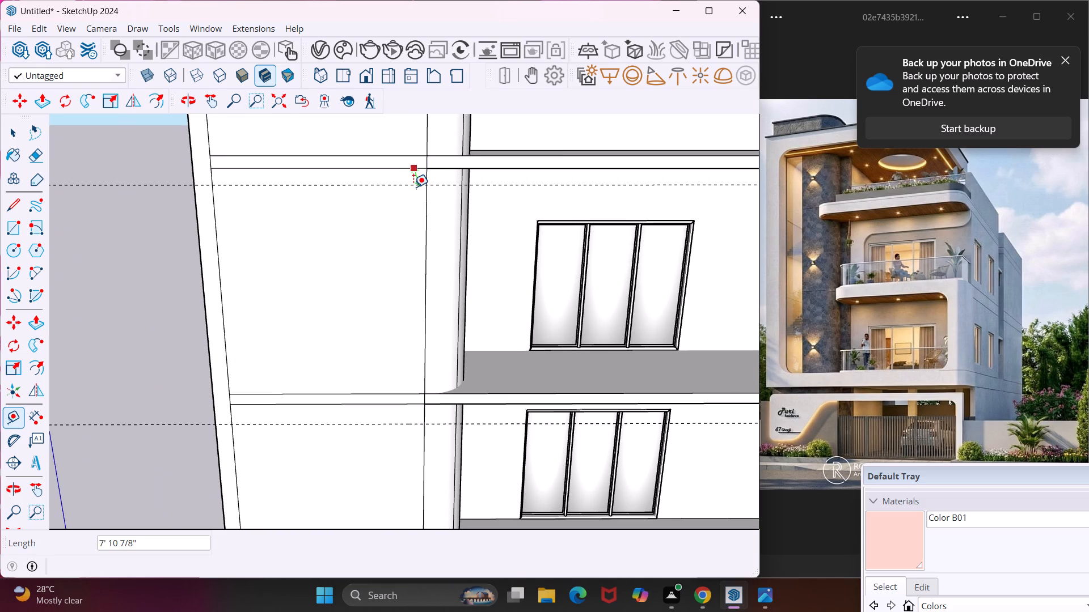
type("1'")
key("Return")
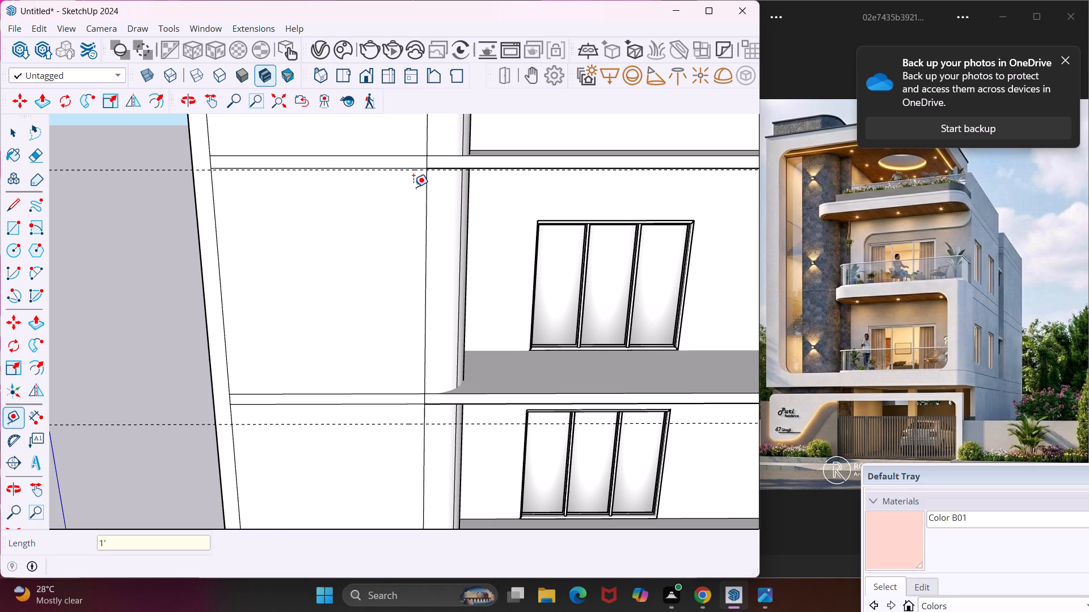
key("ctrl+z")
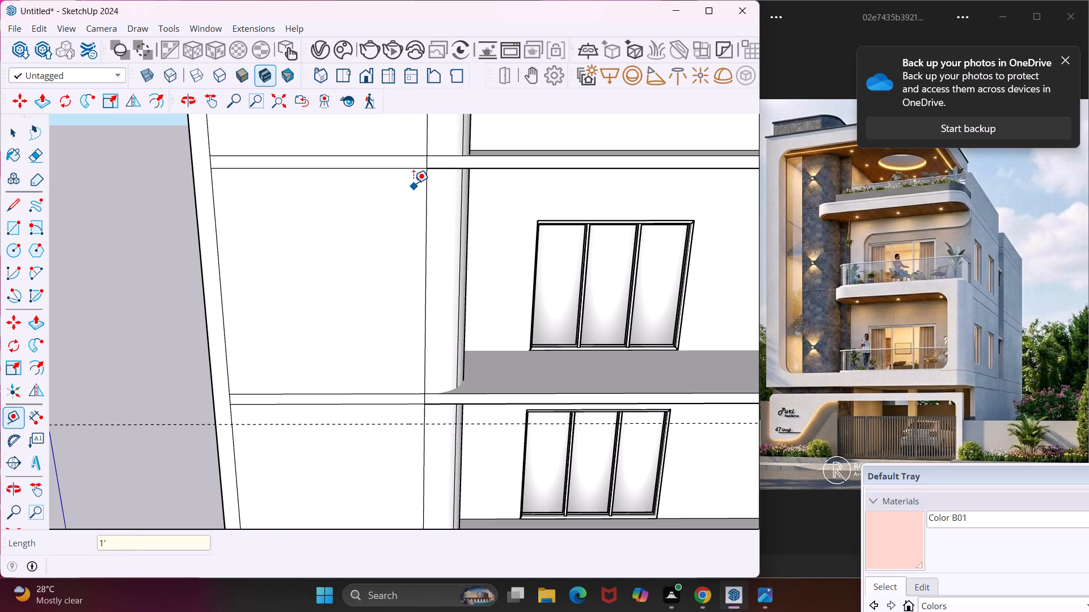
Place a horizontal guide 1' below the top slab's bottom edge on the front block.
left_click(415, 168)
middle_click_drag(415, 168, 416, 123)
scroll(415, 168, "up", 1)
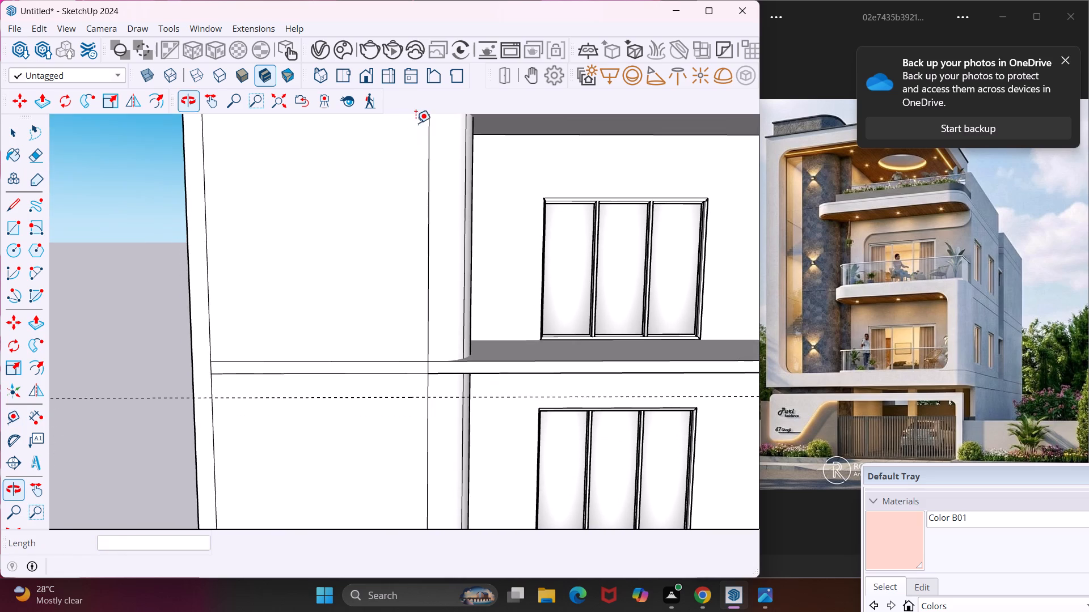
type("1'")
key("Return")
scroll(394, 156, "down", 10)
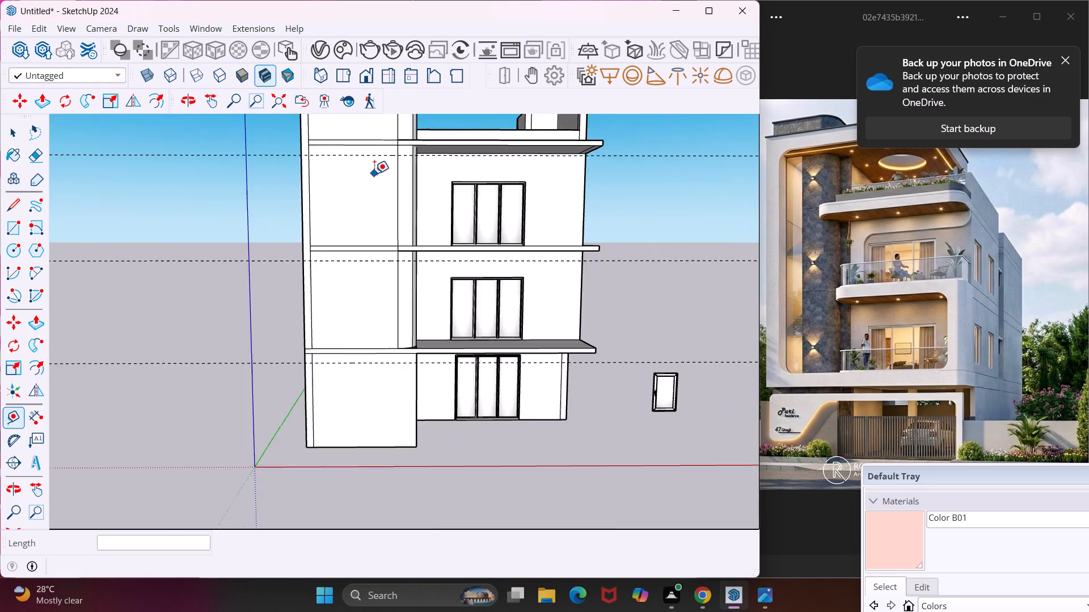
scroll(374, 173, "down", 4)
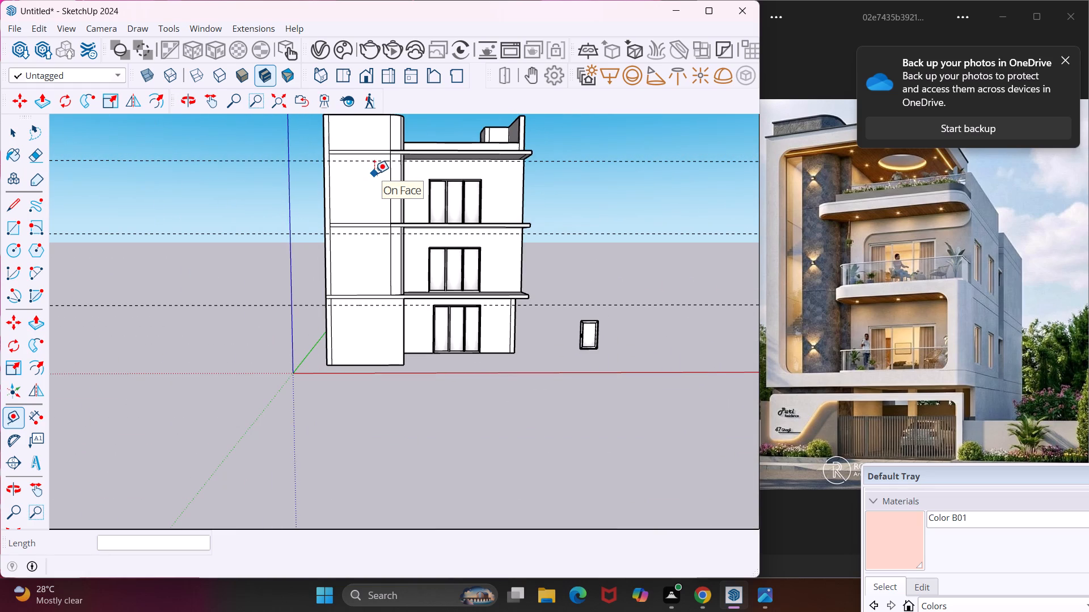
key("Escape")
key("space")
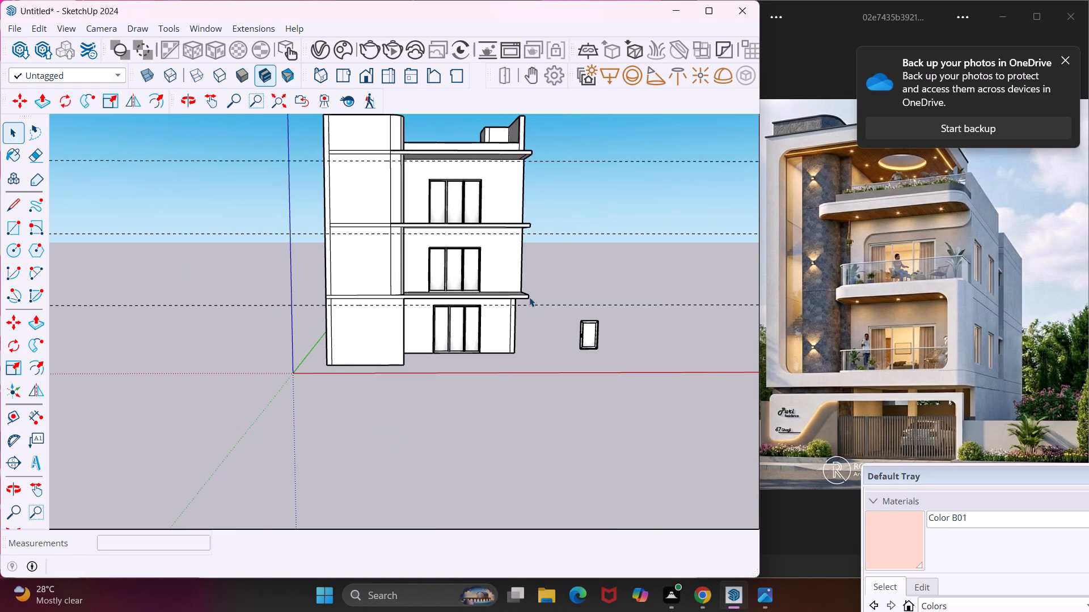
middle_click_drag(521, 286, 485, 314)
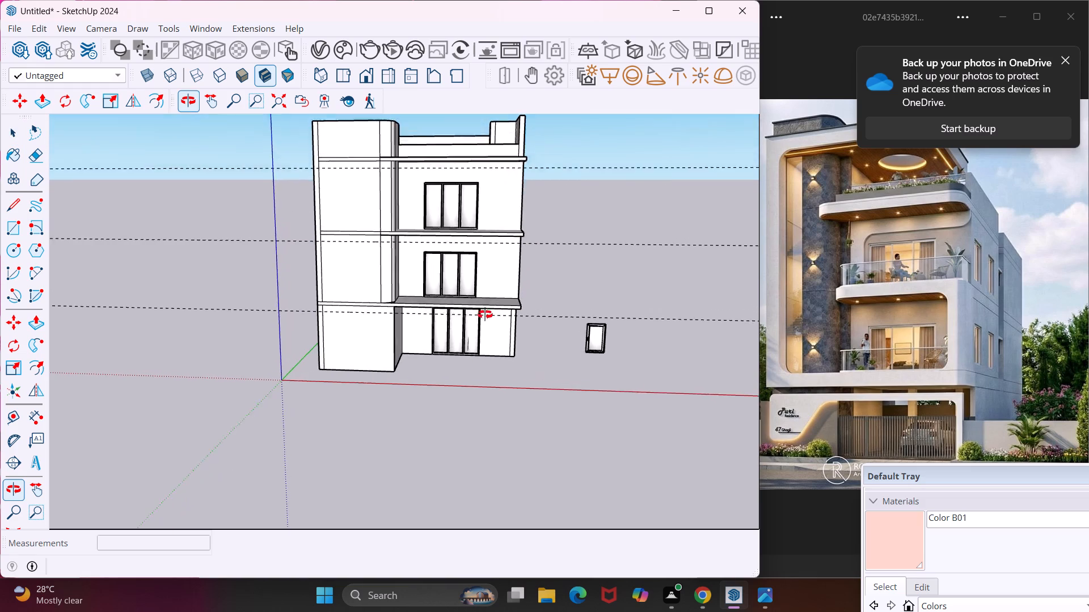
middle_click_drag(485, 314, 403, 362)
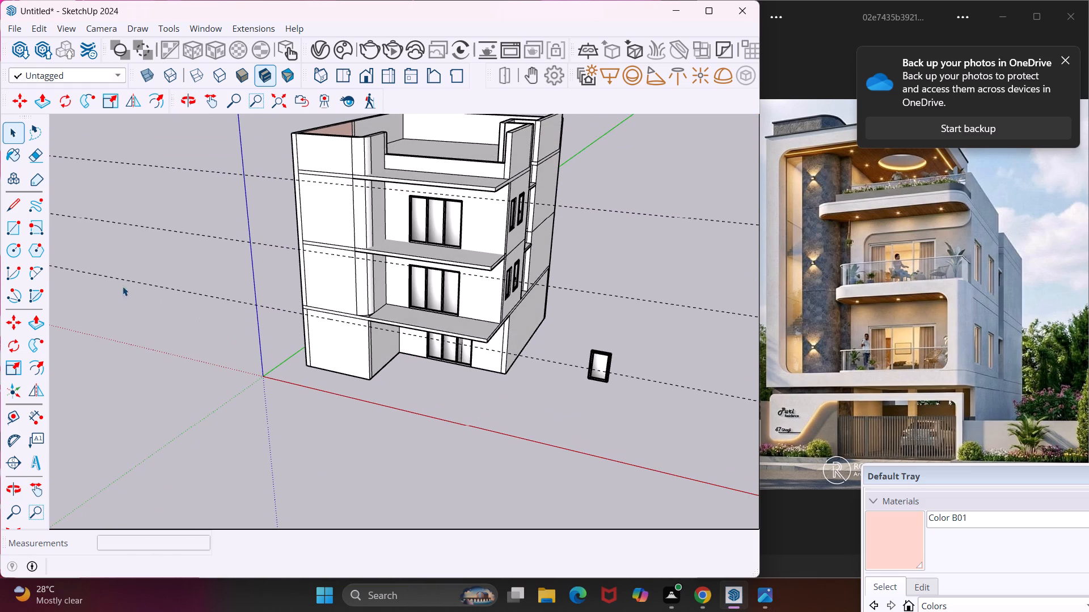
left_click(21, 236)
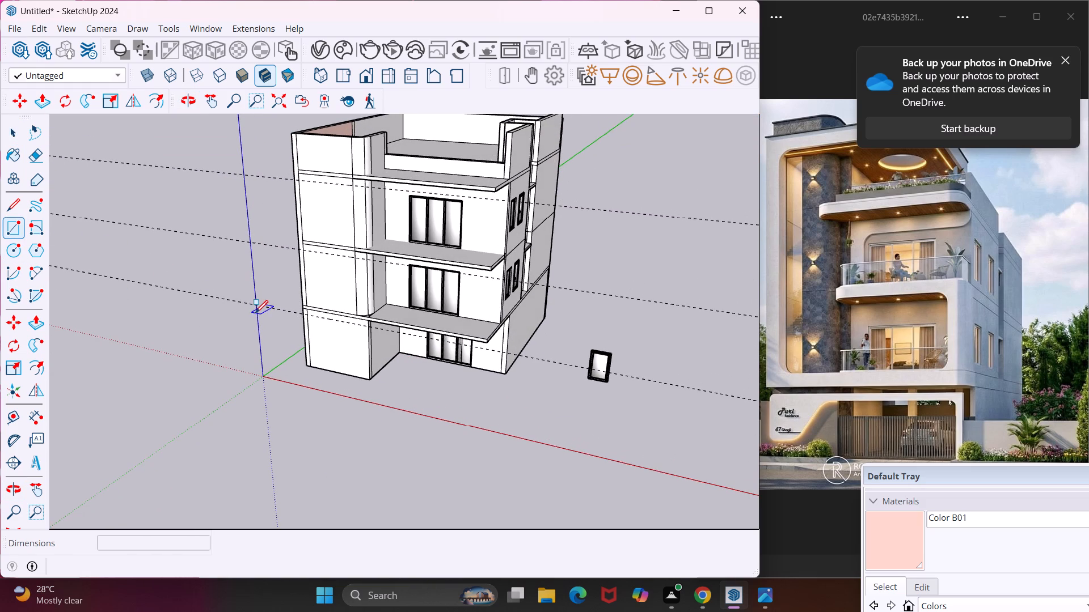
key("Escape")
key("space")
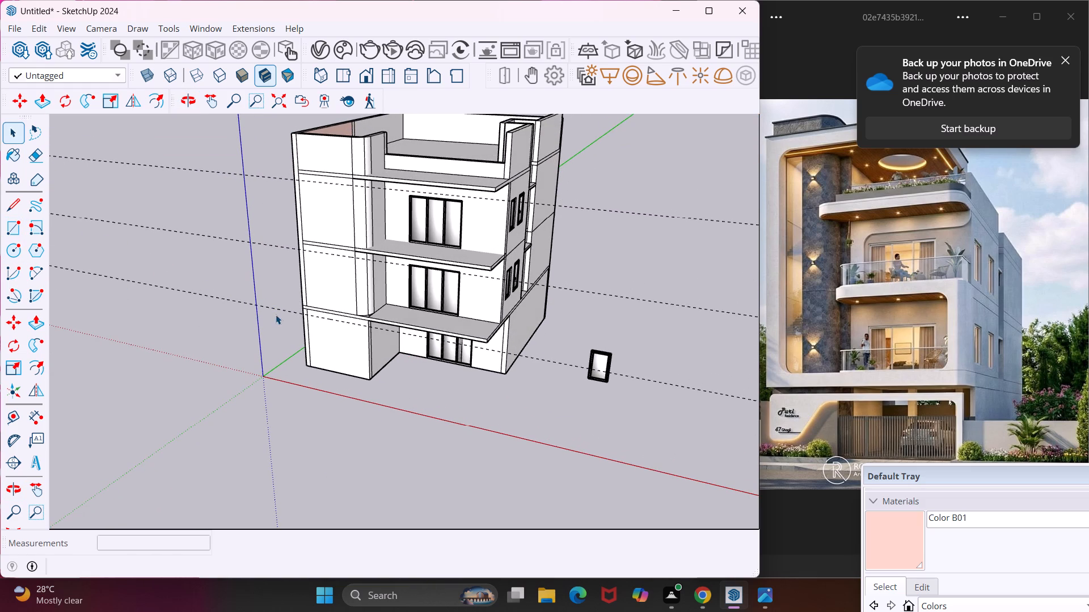
Place a vertical guide 2' inward from the outer vertical edge of the projecting block's front face.
middle_click_drag(288, 318, 358, 339)
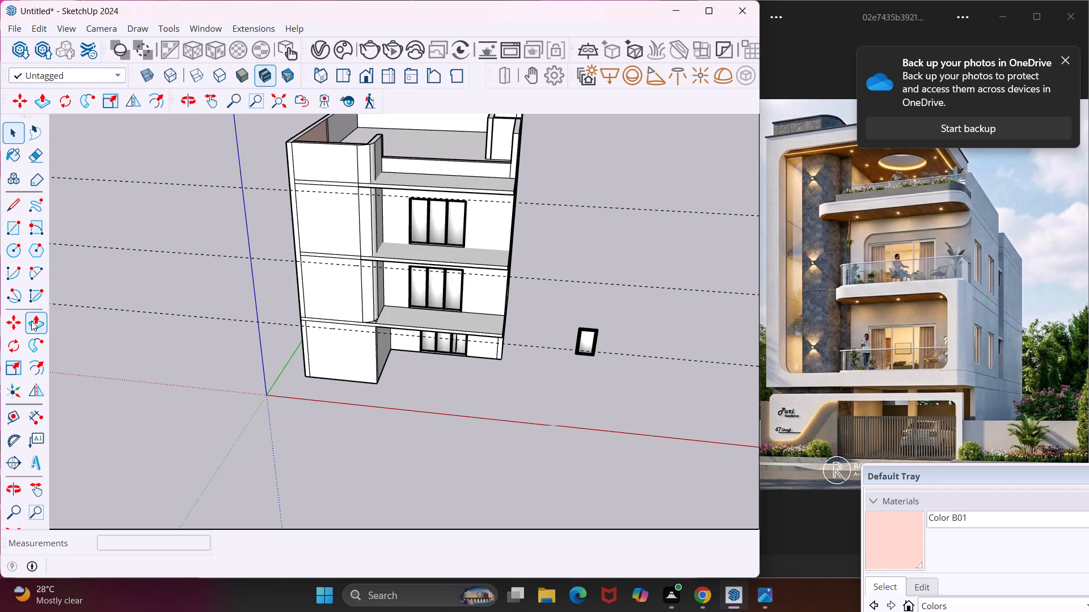
left_click(9, 419)
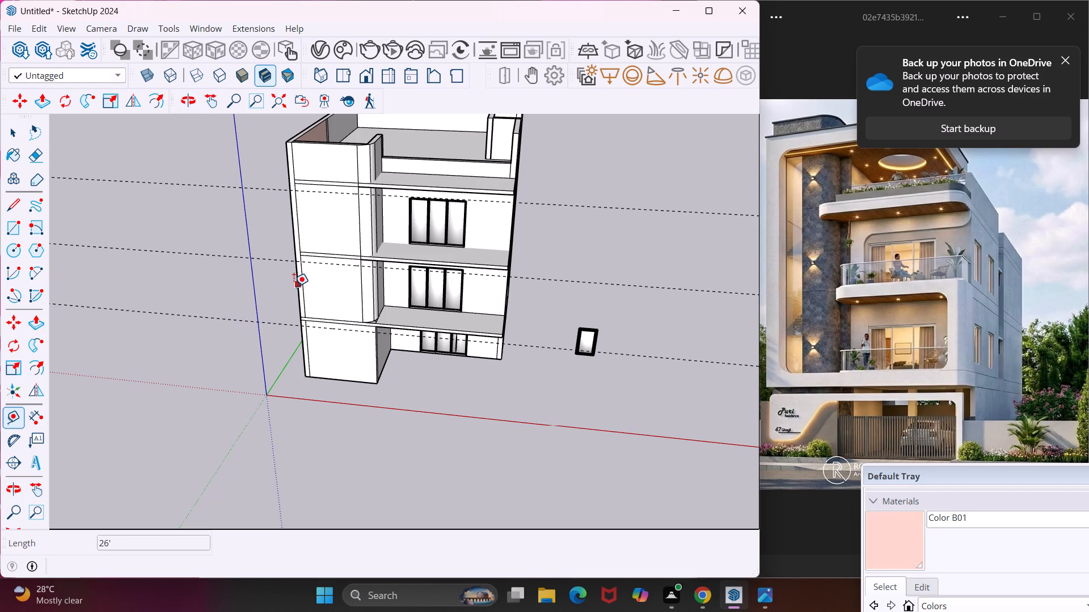
scroll(293, 286, "up", 8)
left_click(301, 286)
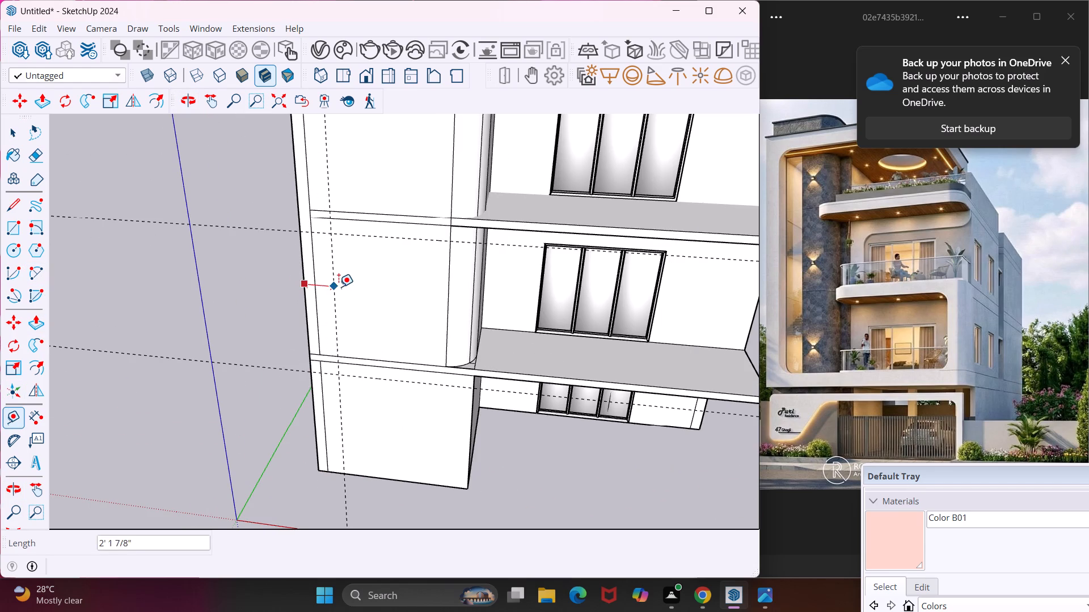
type("2'")
key("Return")
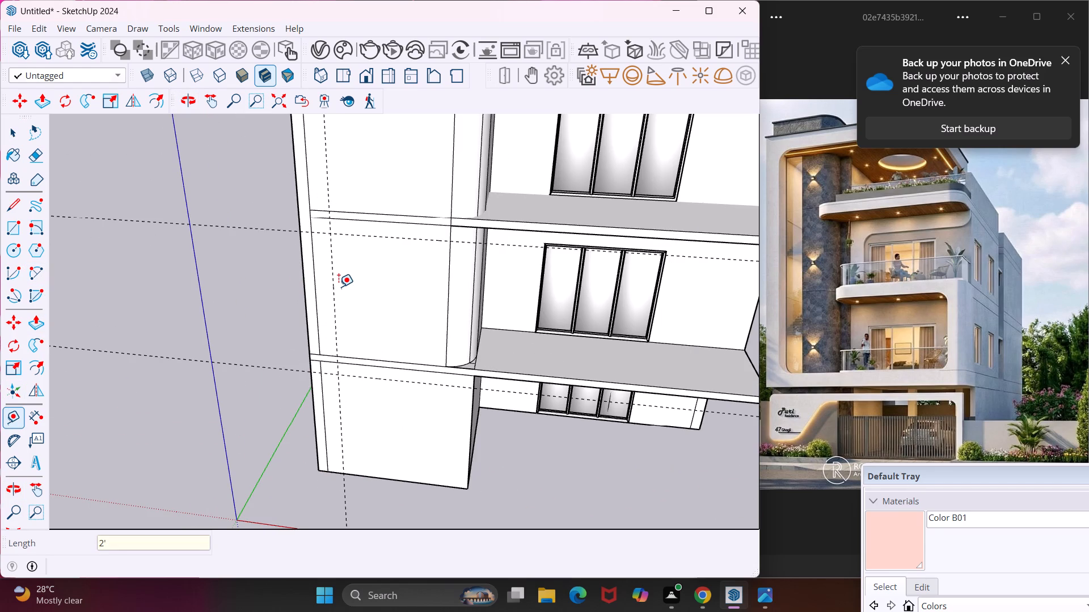
scroll(339, 287, "down", 9)
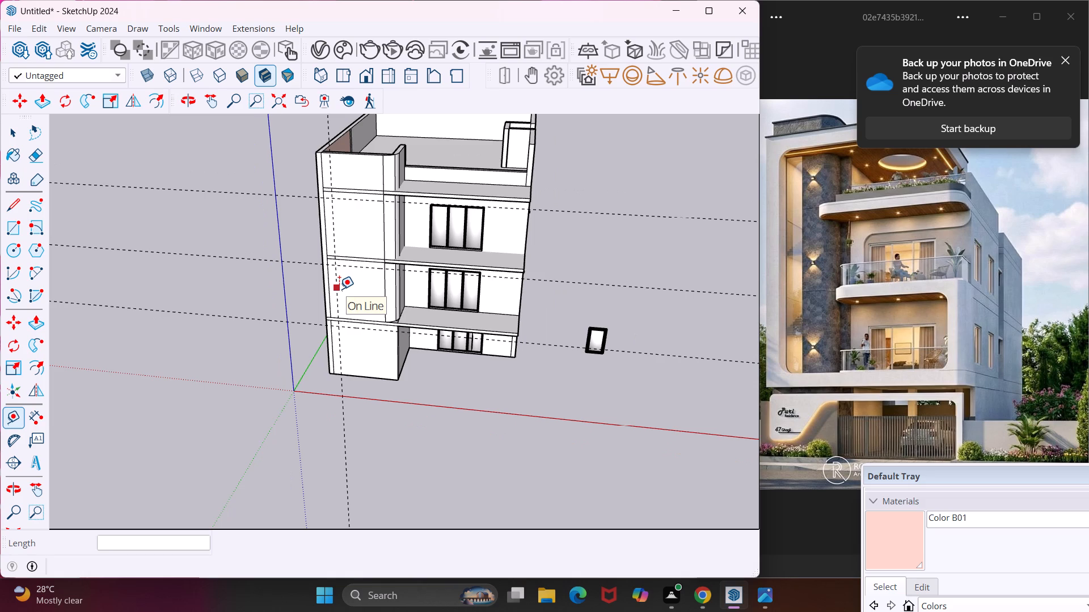
key("Escape")
key("space")
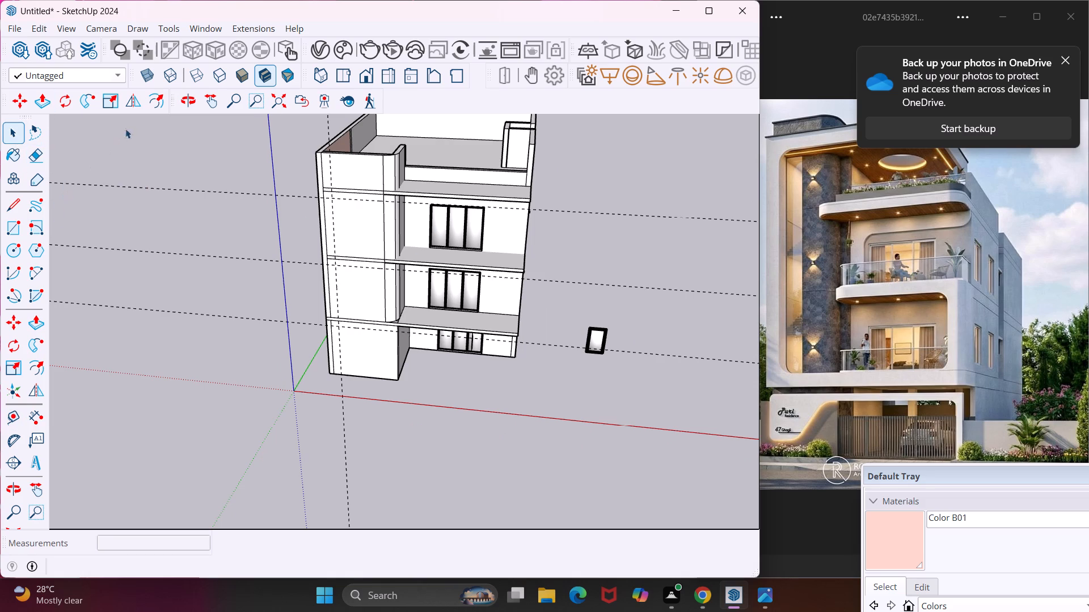
Measure the height of the rear roof parapet from the terrace floor to its top edge.
left_click(204, 104)
left_click_drag(262, 186, 203, 310)
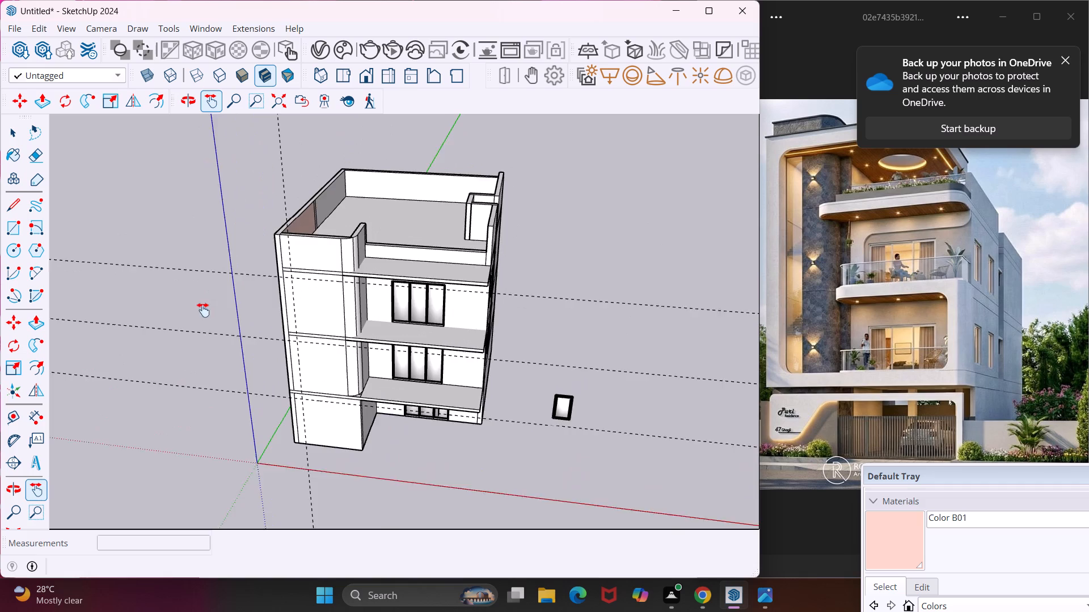
left_click_drag(203, 310, 183, 344)
middle_click_drag(332, 329, 170, 367)
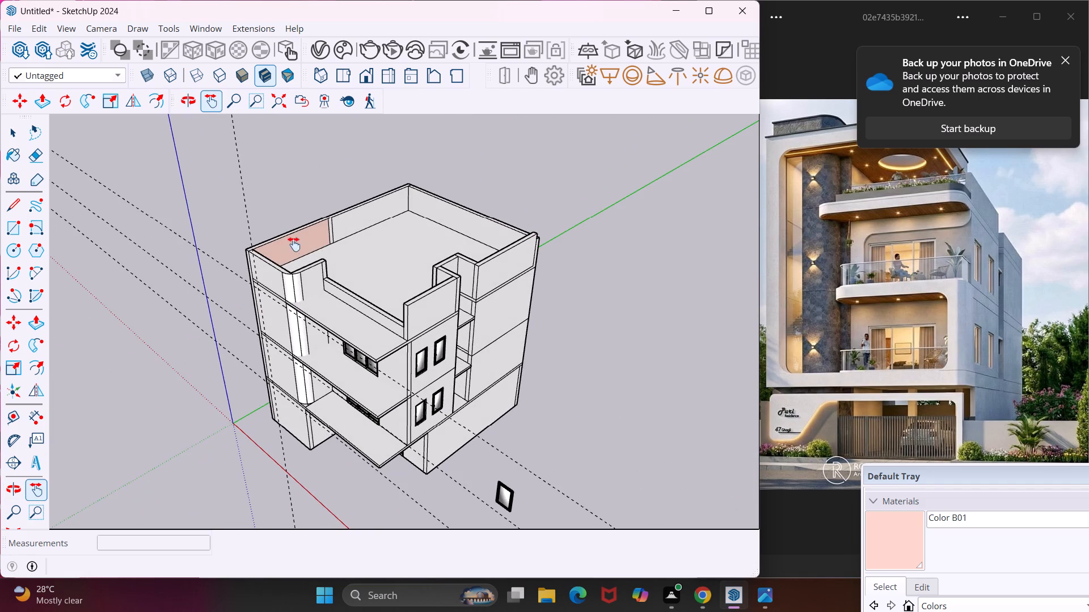
scroll(279, 236, "up", 4)
key("Escape")
key("space")
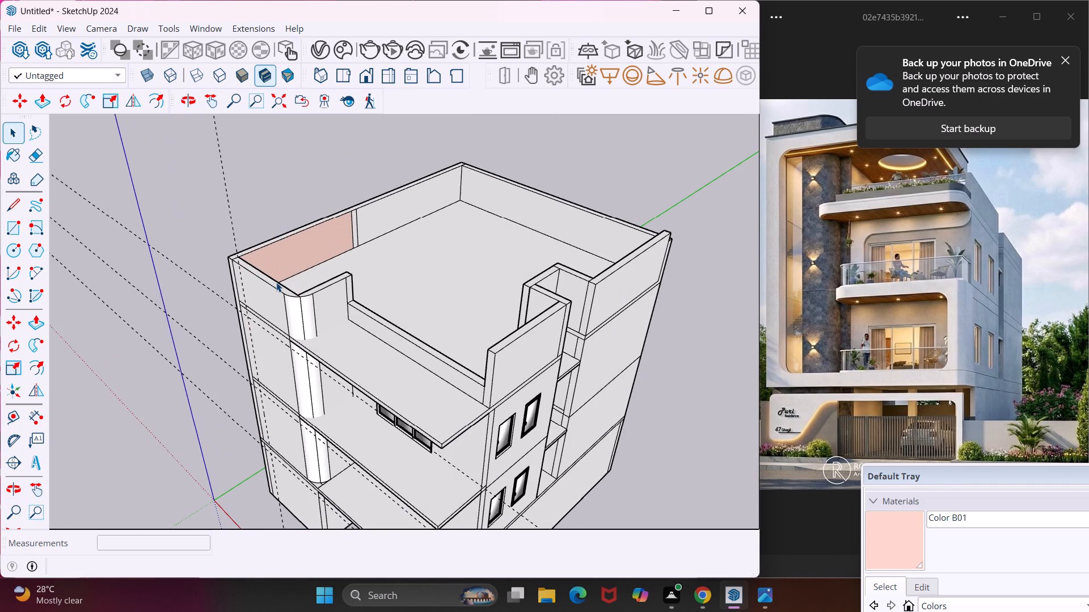
scroll(276, 282, "up", 7)
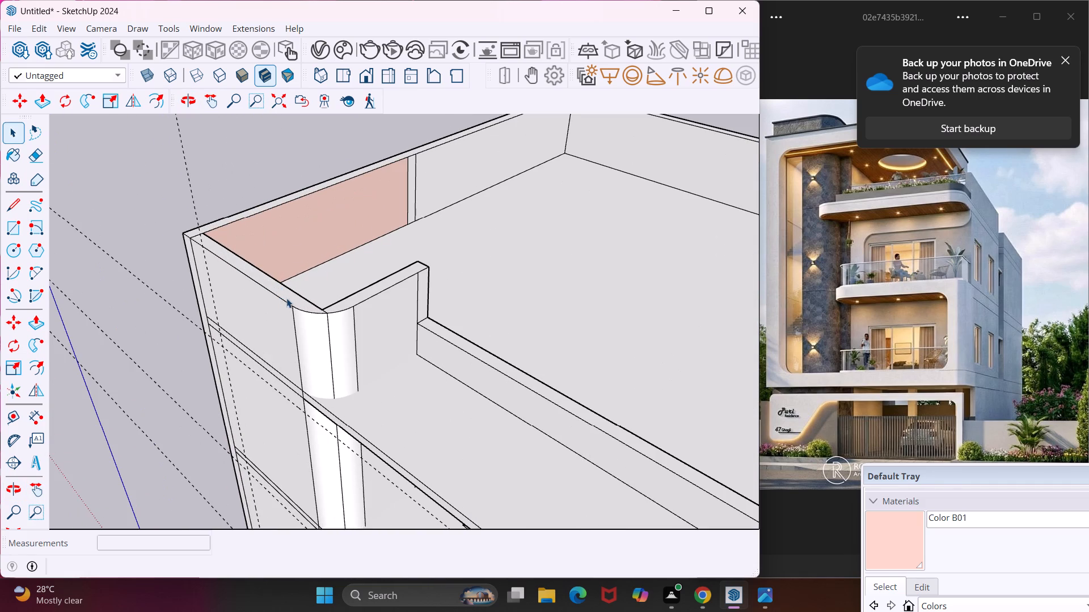
scroll(293, 300, "down", 5)
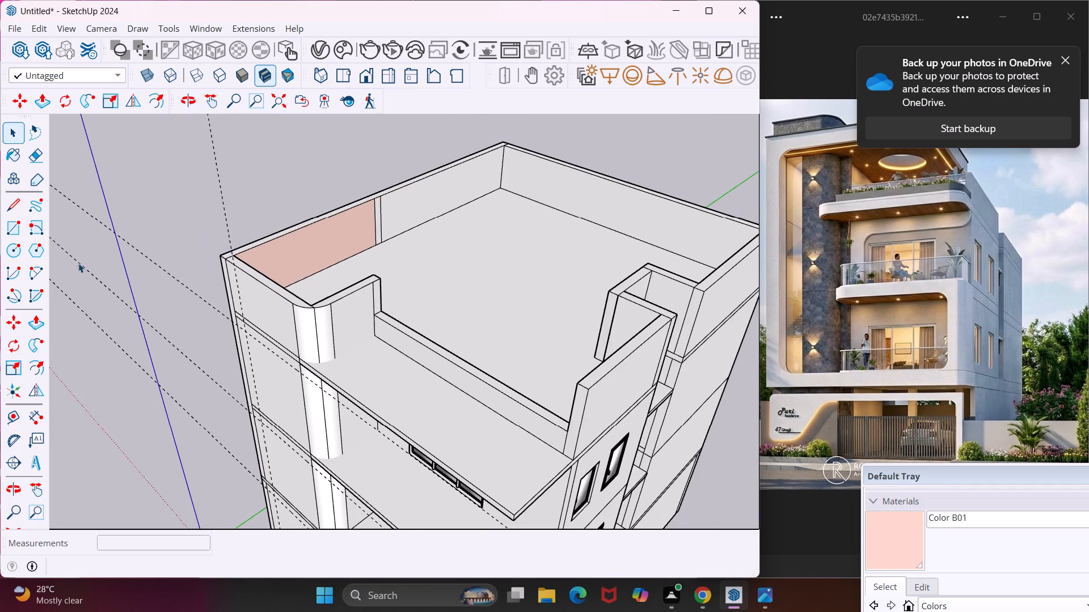
left_click(18, 414)
left_click(544, 202)
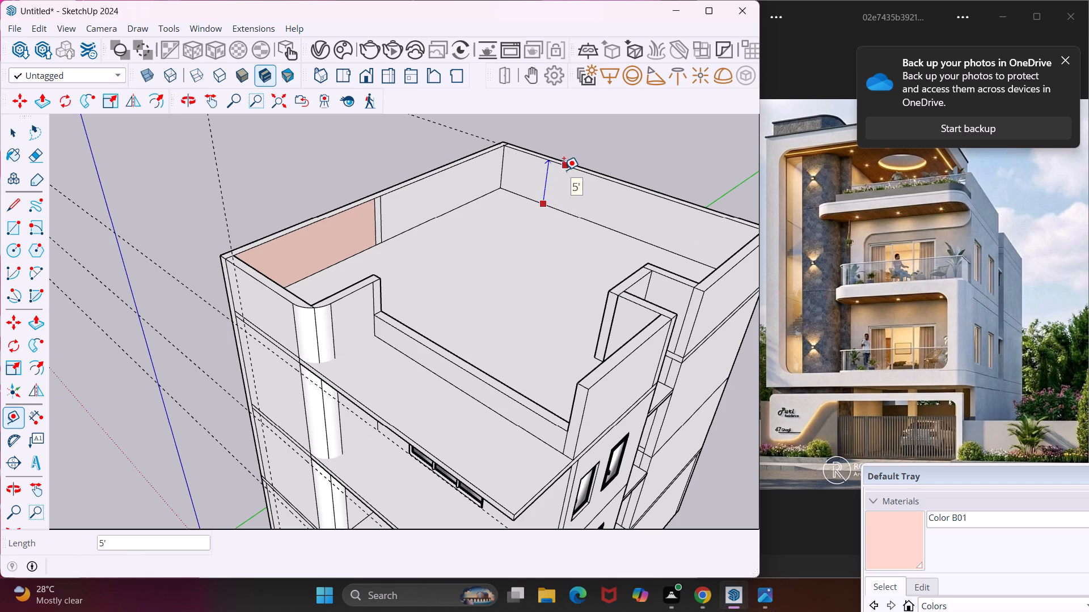
key("Escape")
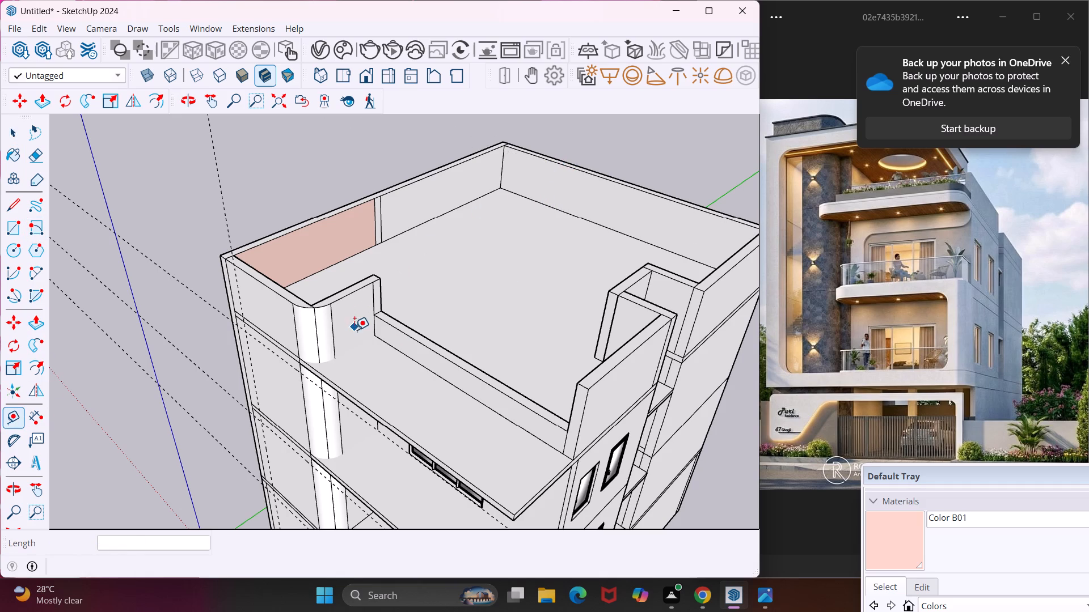
key("Escape")
key("space")
Push/Pull the top face of the projecting front block's front parapet, including its half of the rounded corner, up 10'.
scroll(307, 301, "up", 8)
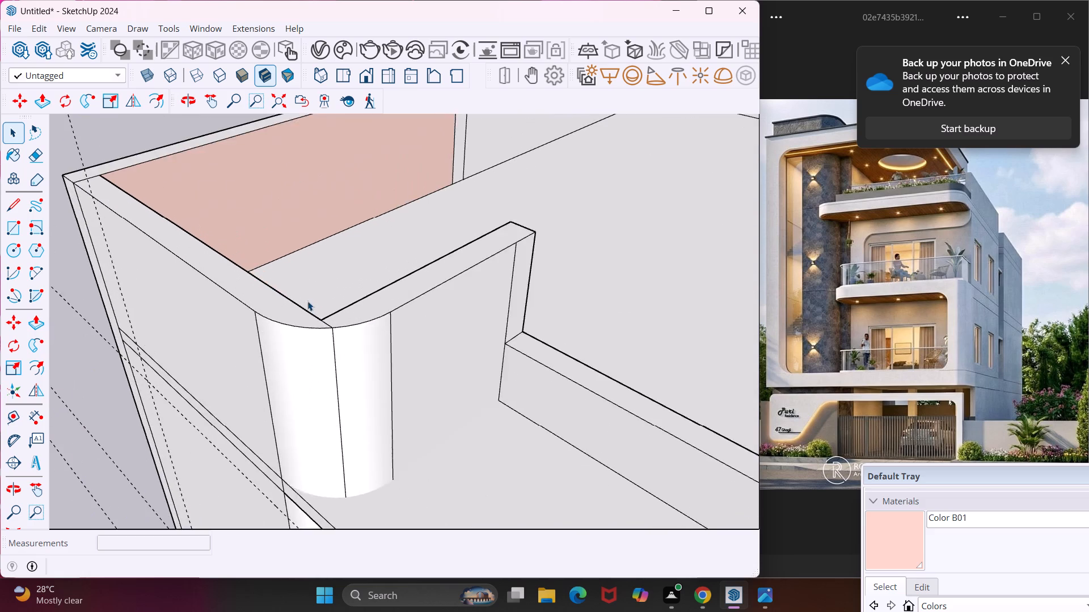
scroll(307, 301, "up", 4)
left_click(301, 324)
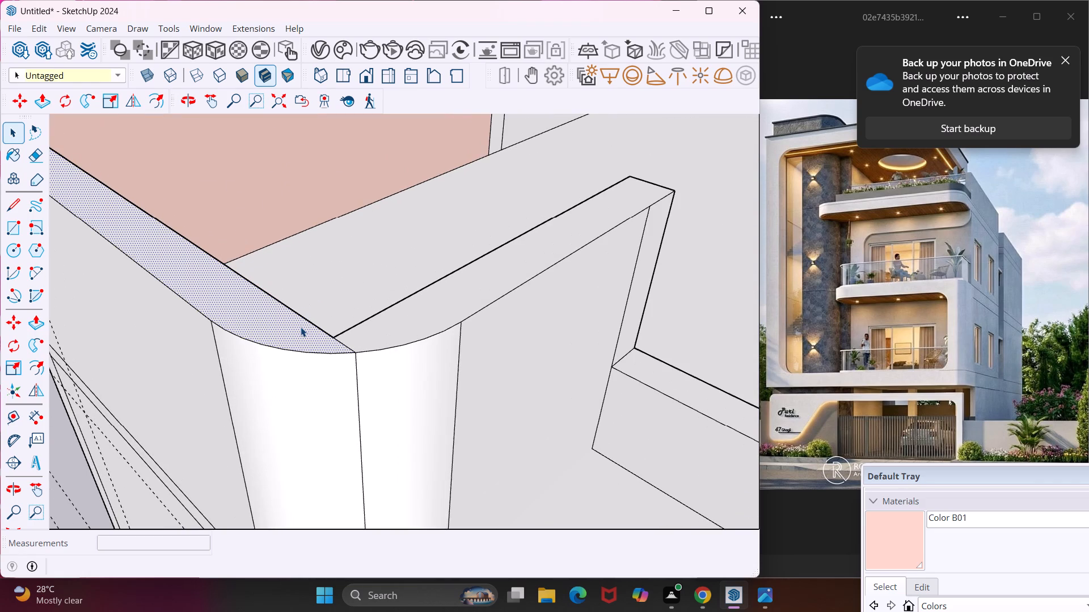
key("p")
left_click(301, 327)
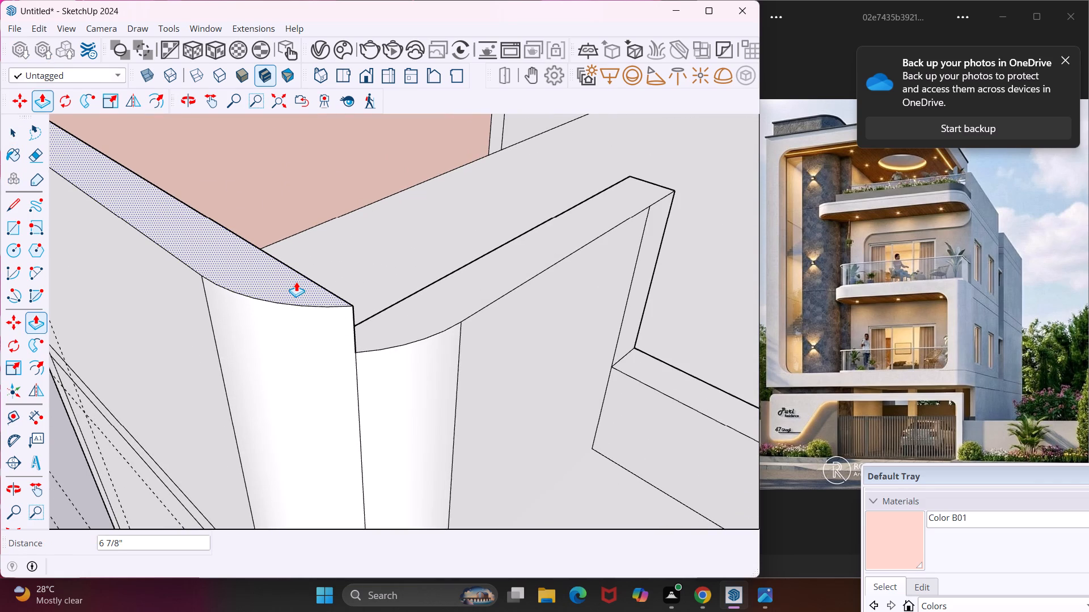
scroll(296, 282, "down", 4)
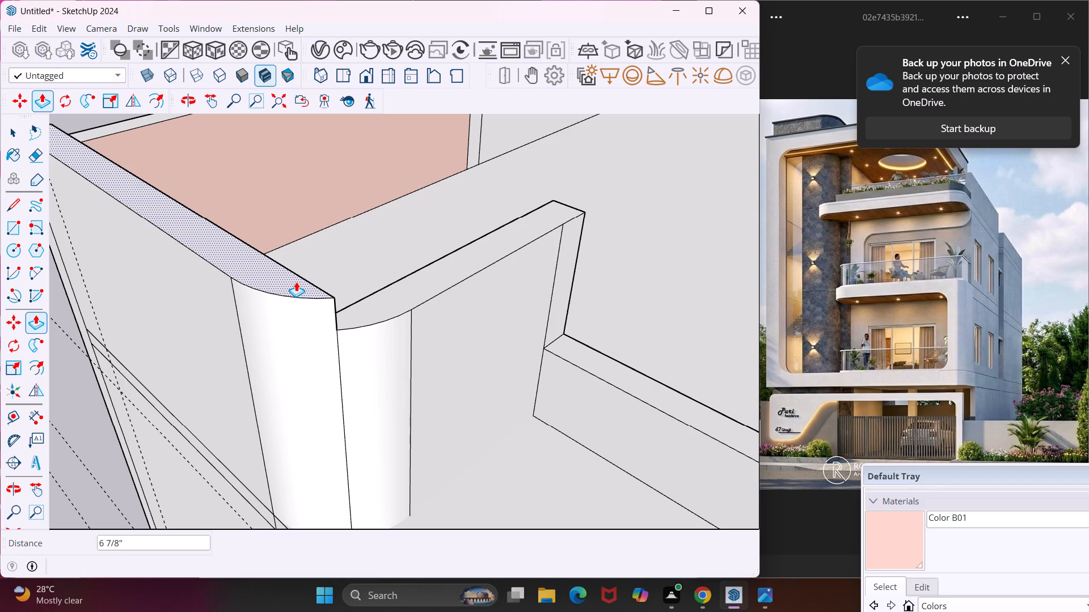
type("10'")
key("Return")
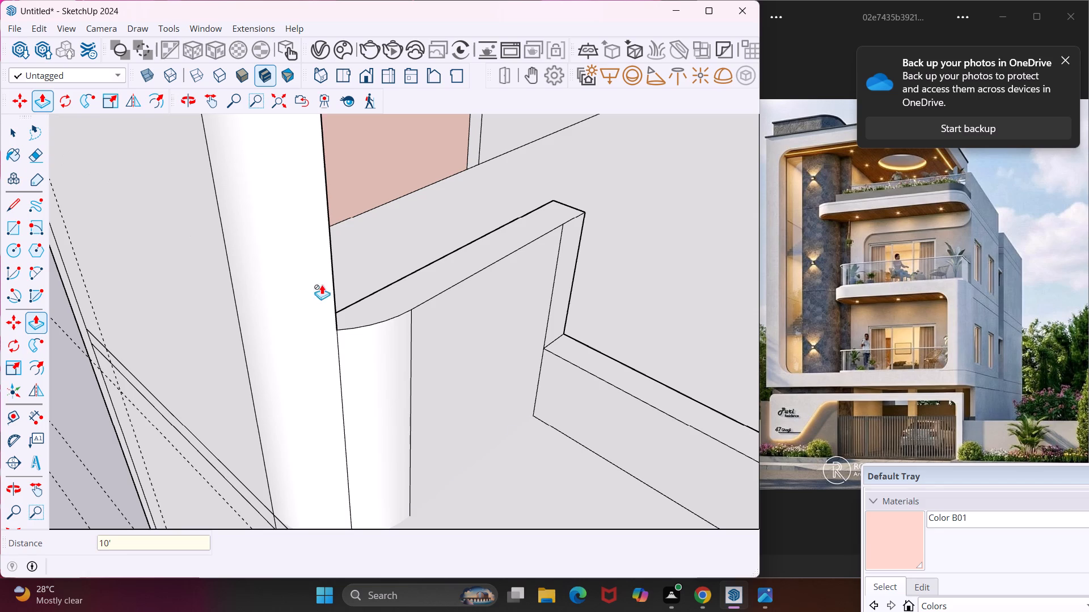
Push/Pull the top of the short return parapet beside the rounded corner up to the raised front wall's height.
left_click(423, 290)
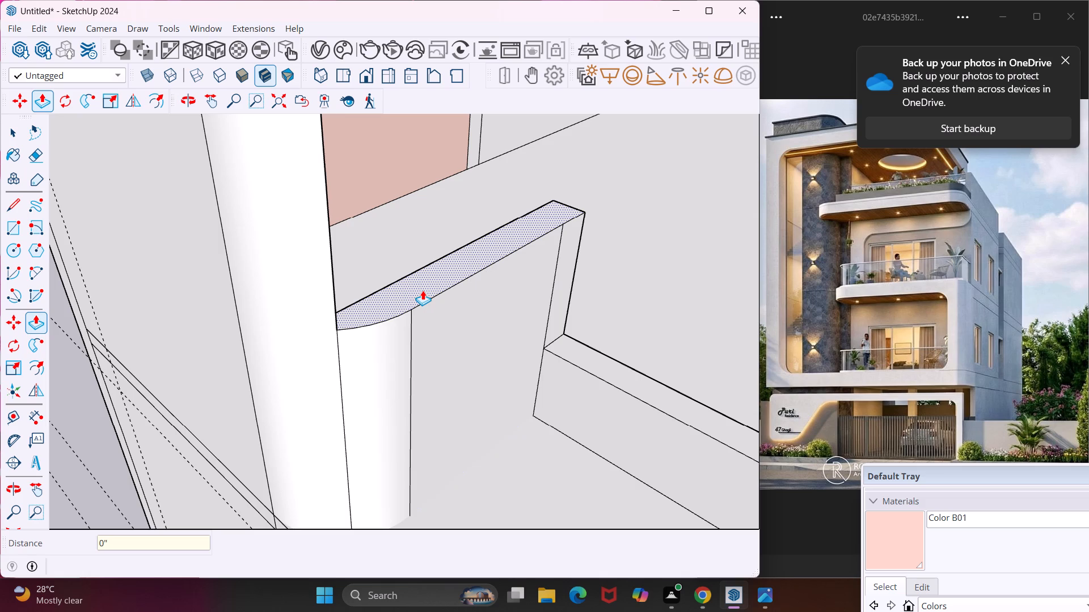
scroll(423, 290, "down", 17)
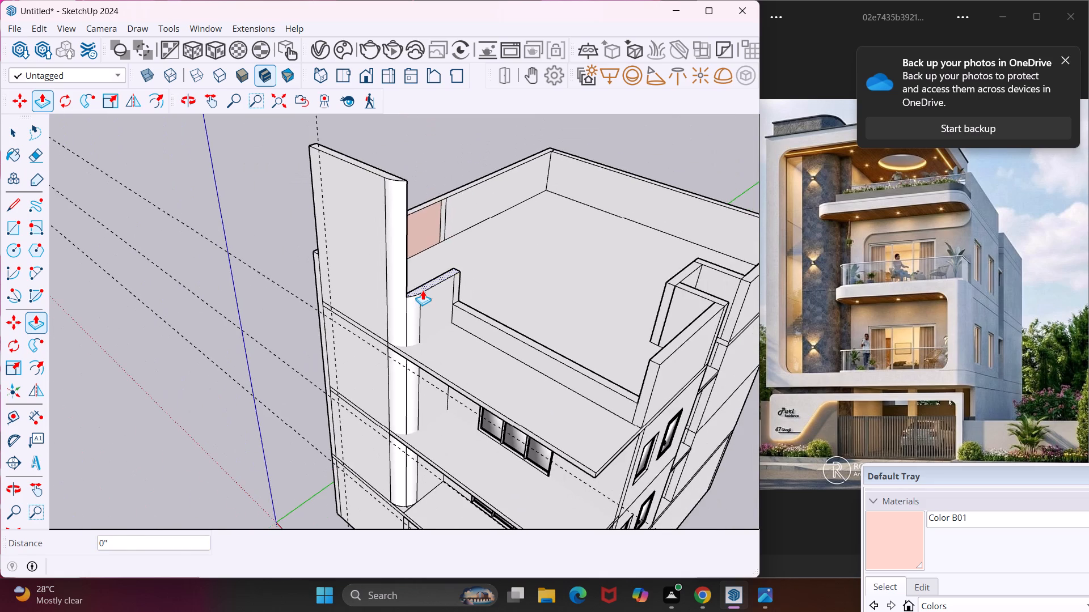
left_click(396, 177)
Push/Pull the top of the long side parapet adjoining the front block up to the raised front wall's height.
middle_click_drag(398, 176, 552, 224)
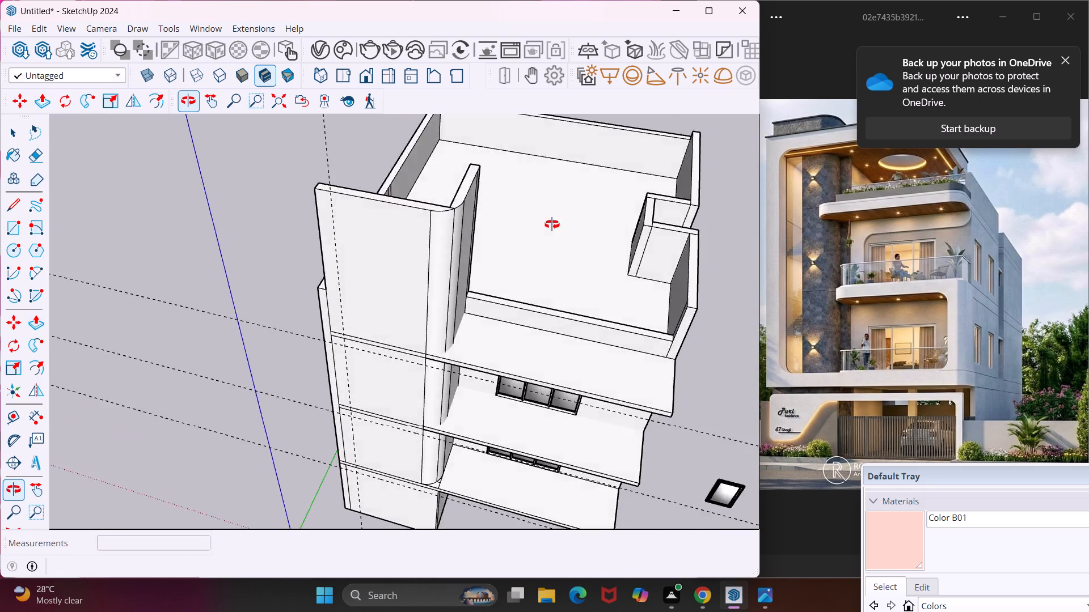
middle_click_drag(552, 224, 657, 208)
scroll(347, 254, "up", 9)
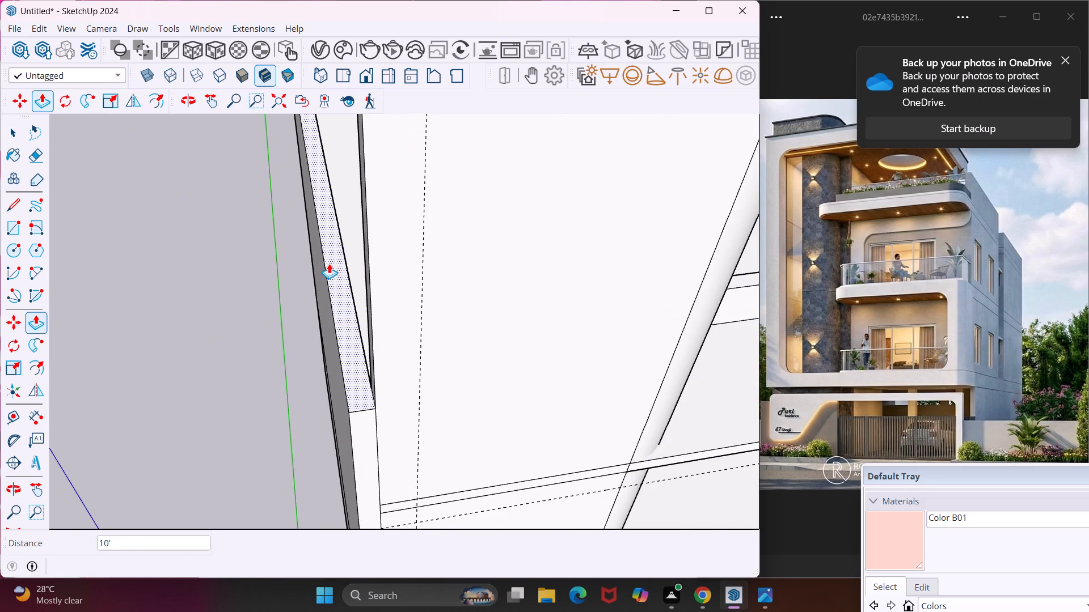
left_click(329, 263)
scroll(343, 220, "down", 11)
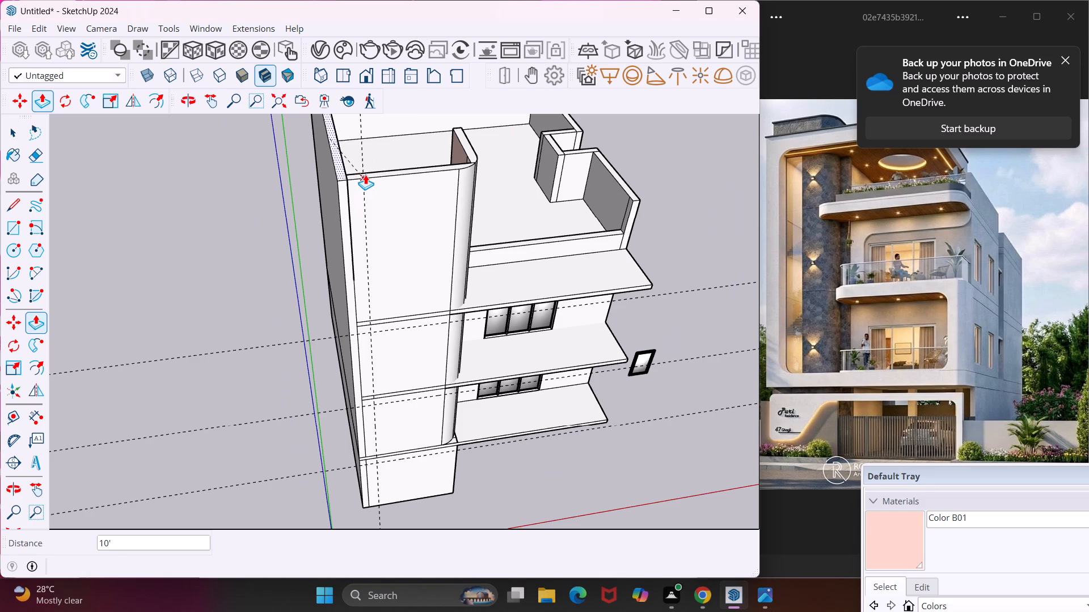
left_click(365, 175)
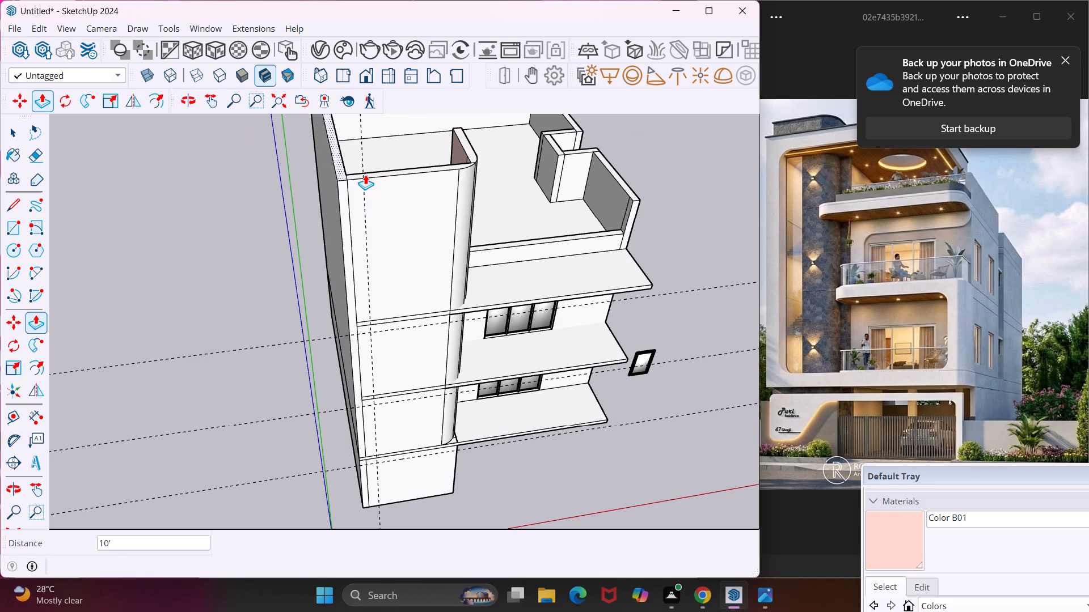
key("Escape")
key("space")
Examine the raised roof walls and terrace from the front, side and rear of the house.
scroll(456, 179, "down", 1)
middle_click_drag(456, 179, 142, 187)
scroll(145, 188, "down", 5)
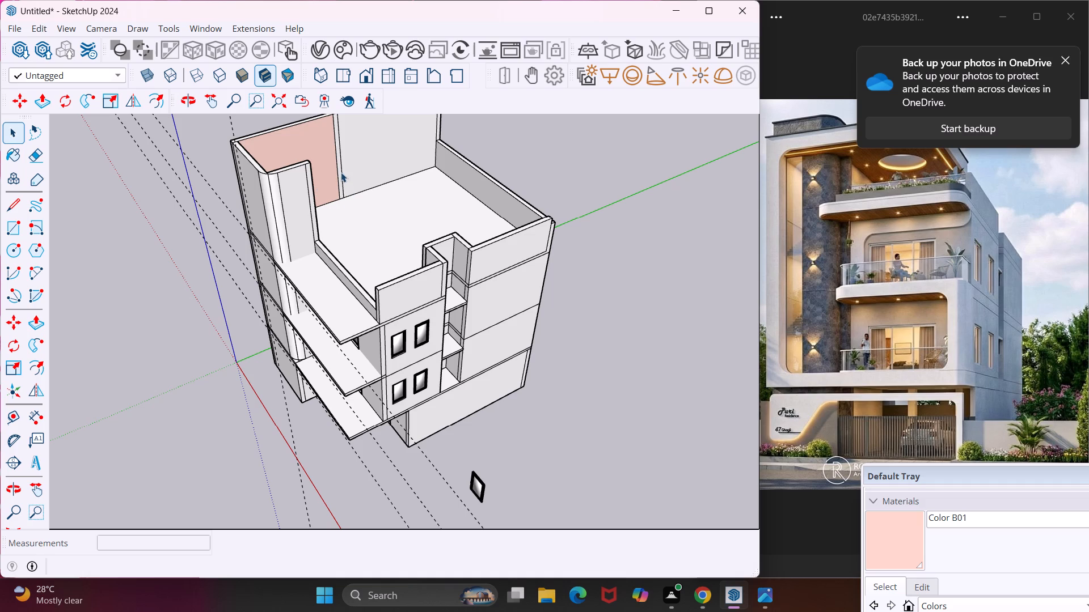
middle_click_drag(255, 183, 482, 200)
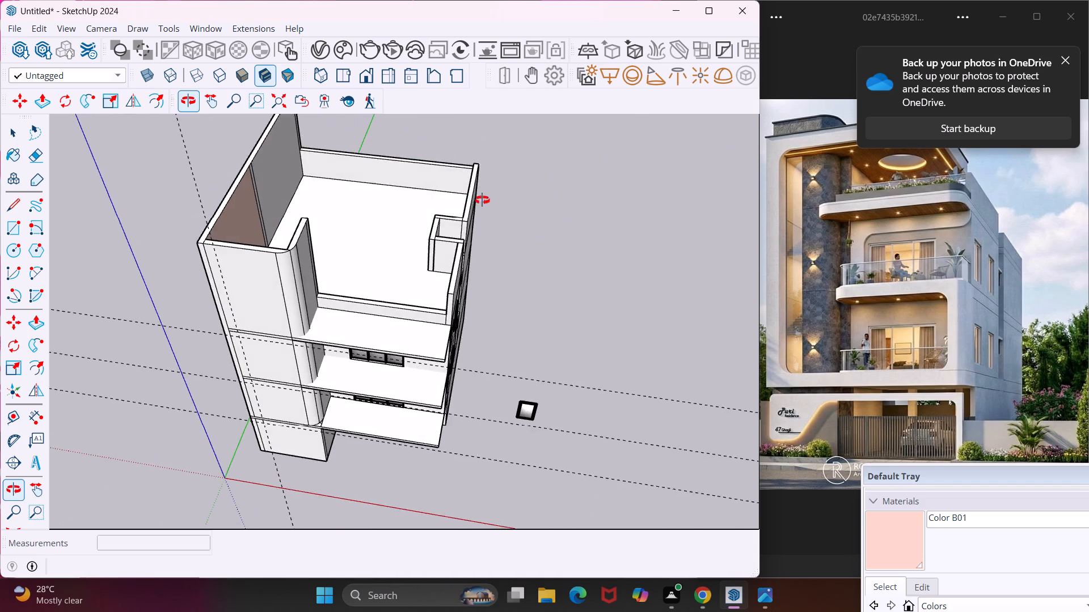
middle_click_drag(482, 200, 342, 108)
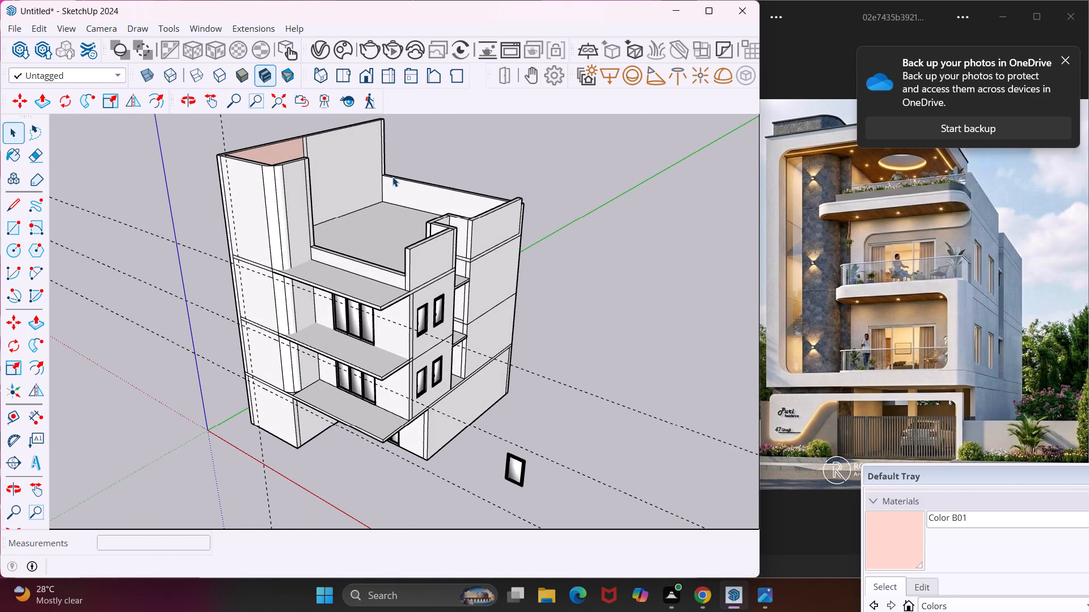
scroll(392, 177, "up", 2)
middle_click_drag(392, 177, 238, 185)
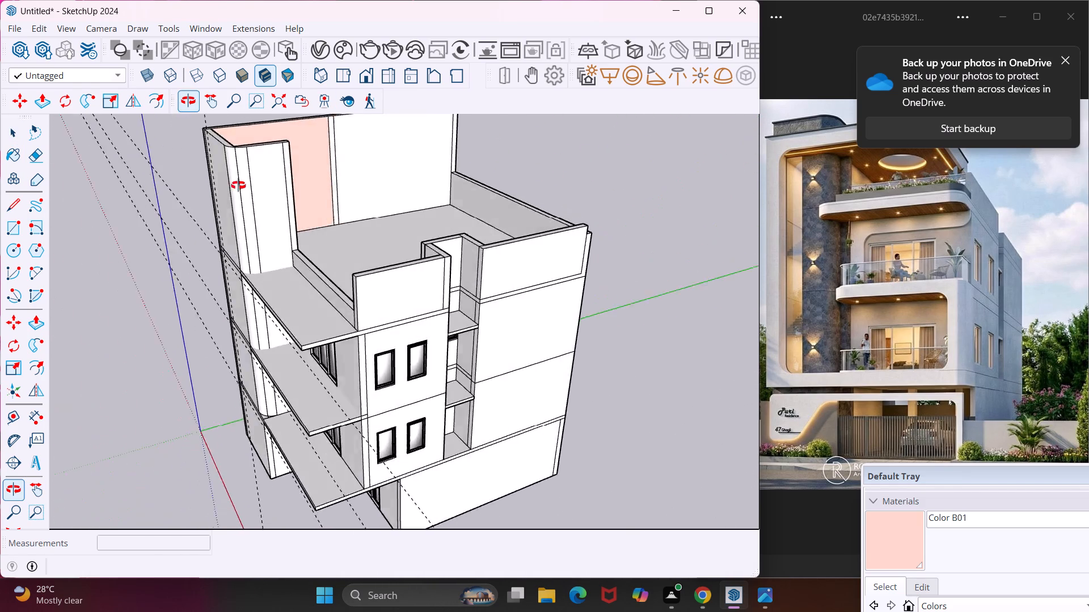
middle_click_drag(238, 185, 142, 194)
middle_click_drag(393, 192, 156, 196)
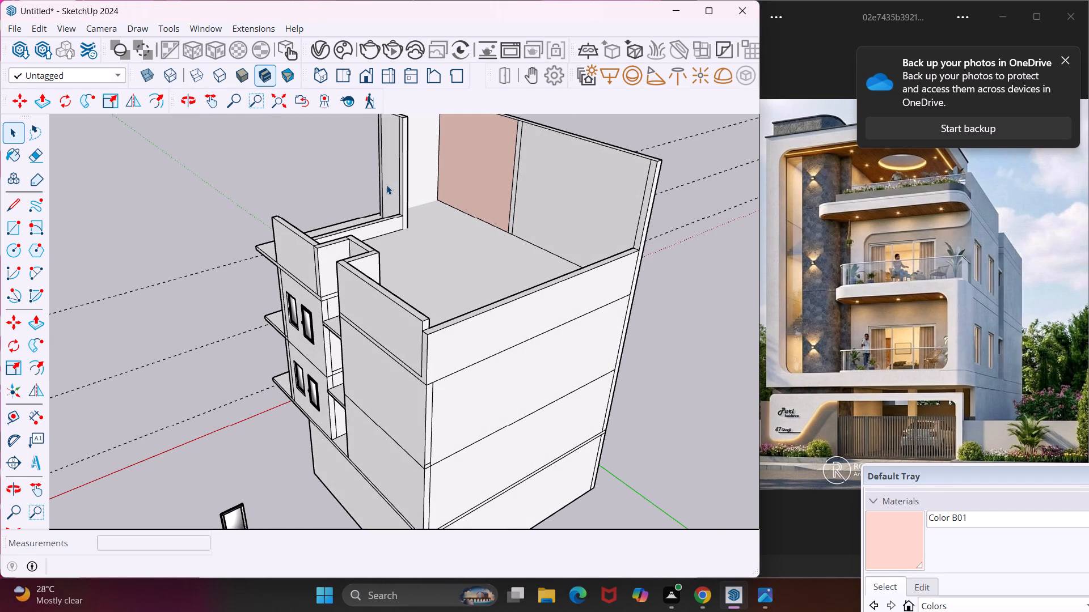
scroll(386, 185, "up", 3)
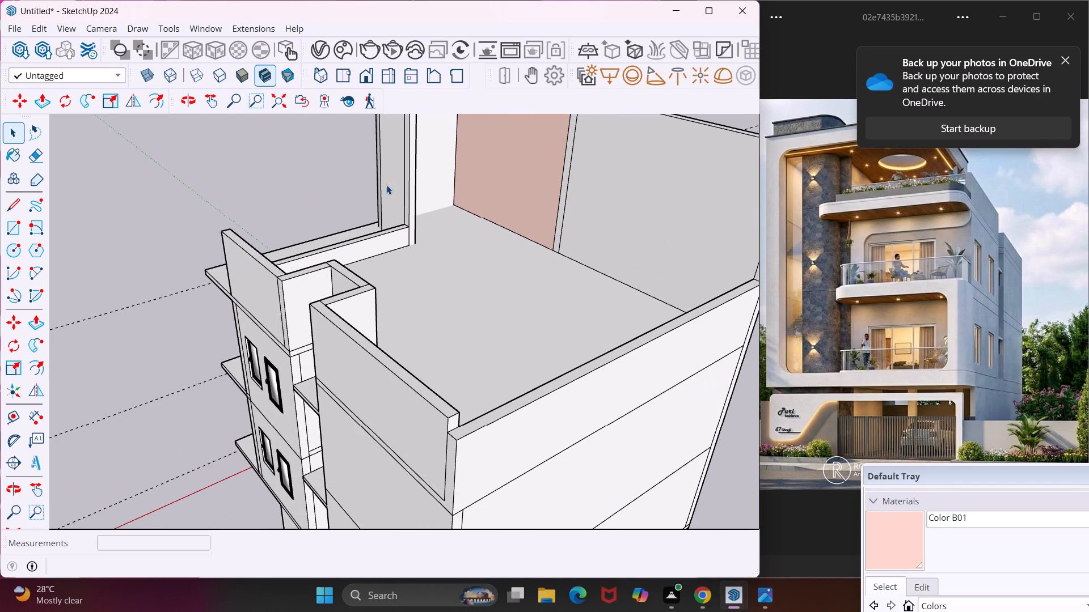
middle_click_drag(386, 185, 303, 198)
scroll(386, 185, "up", 1)
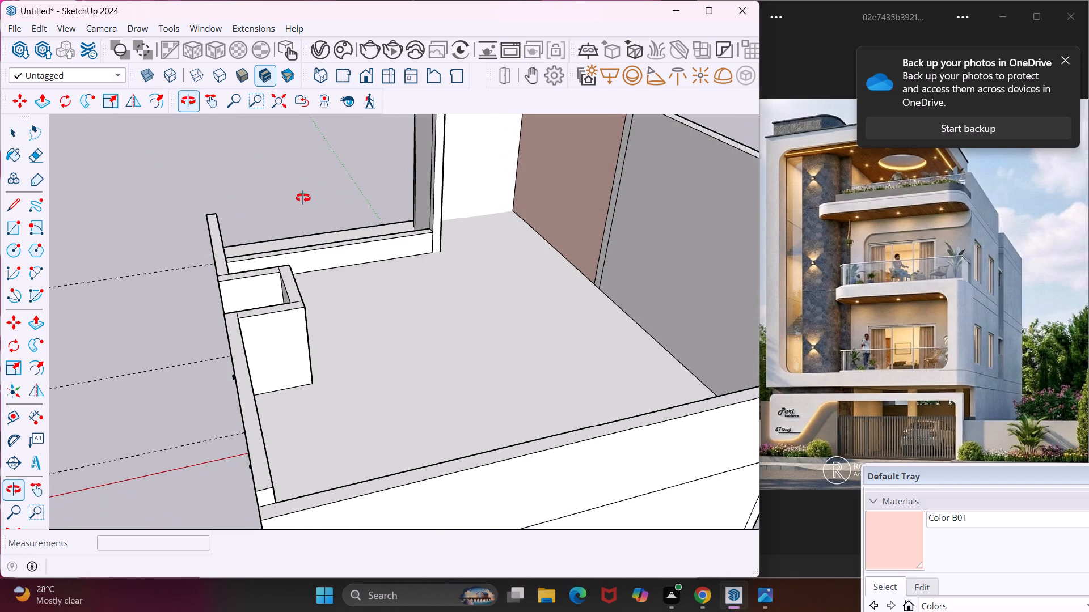
middle_click_drag(303, 198, 496, 168)
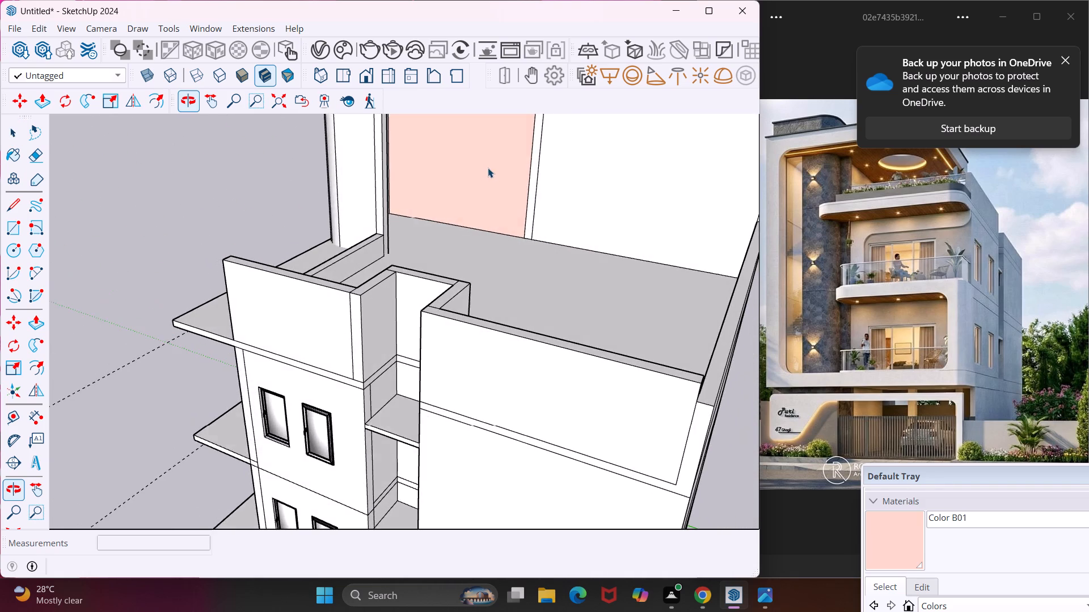
scroll(482, 172, "down", 8)
middle_click_drag(423, 329, 425, 329)
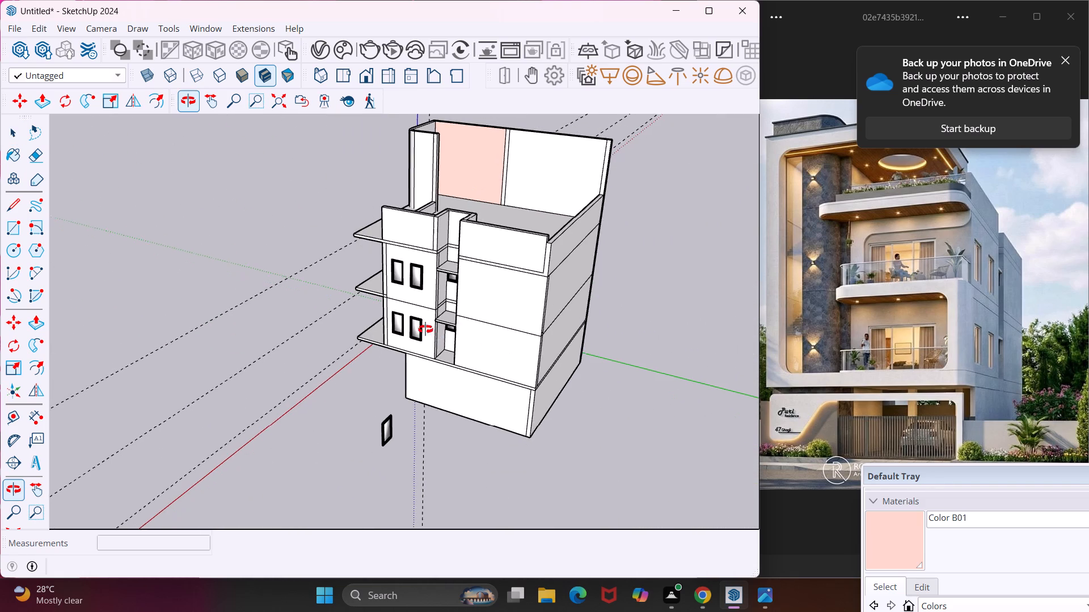
middle_click_drag(425, 329, 660, 325)
middle_click_drag(343, 303, 384, 307)
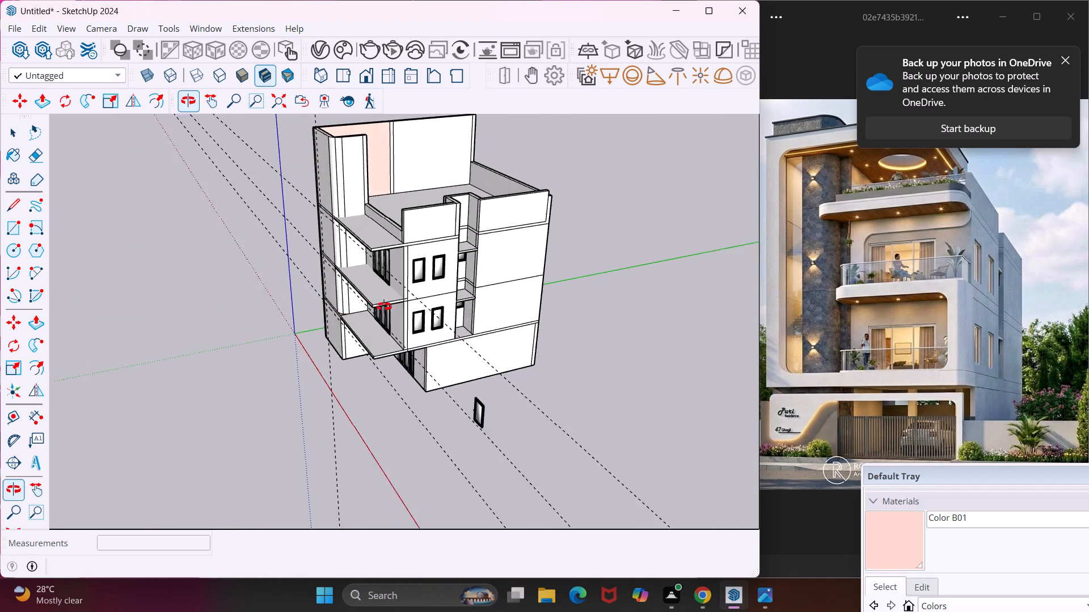
middle_click_drag(384, 307, 517, 287)
Examine the base of the front block's rounded corner where it meets the lowest balcony slab.
scroll(323, 276, "up", 5)
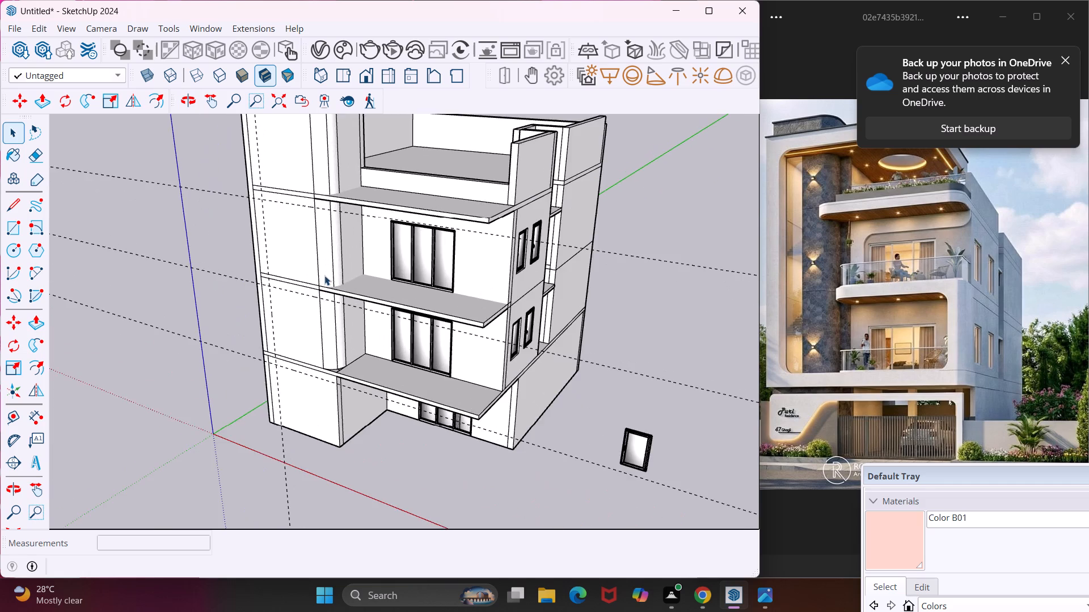
scroll(324, 275, "up", 5)
middle_click_drag(325, 299, 441, 327)
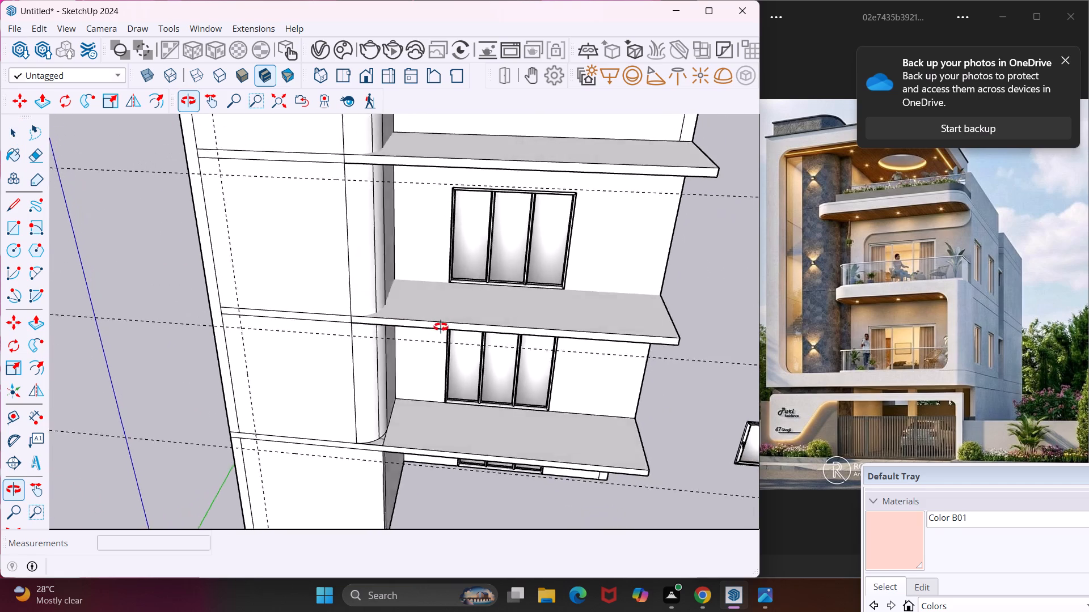
middle_click_drag(441, 327, 462, 342)
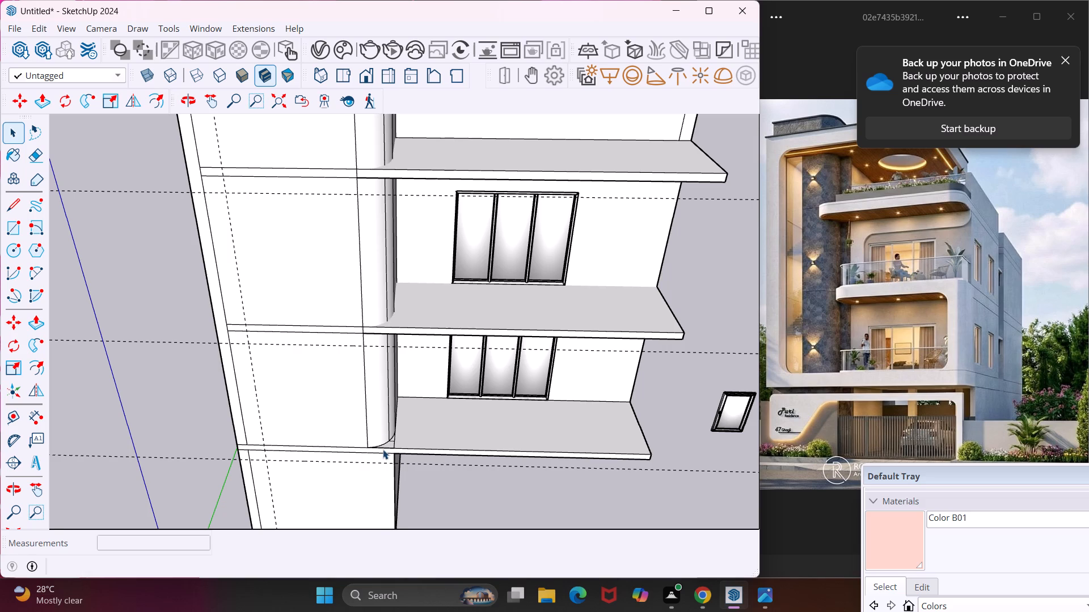
scroll(383, 449, "up", 7)
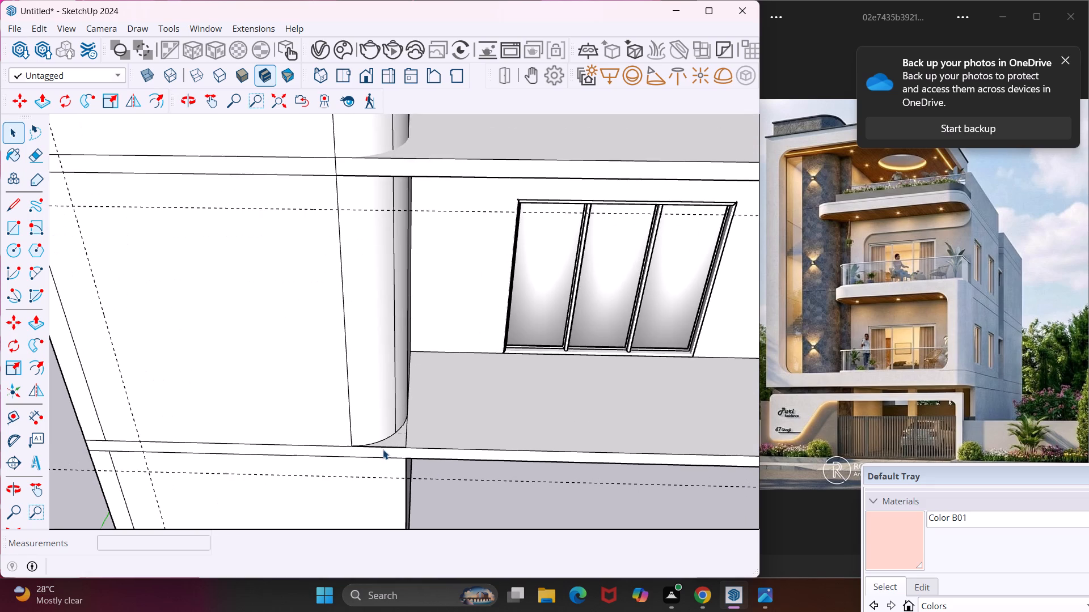
scroll(383, 449, "up", 3)
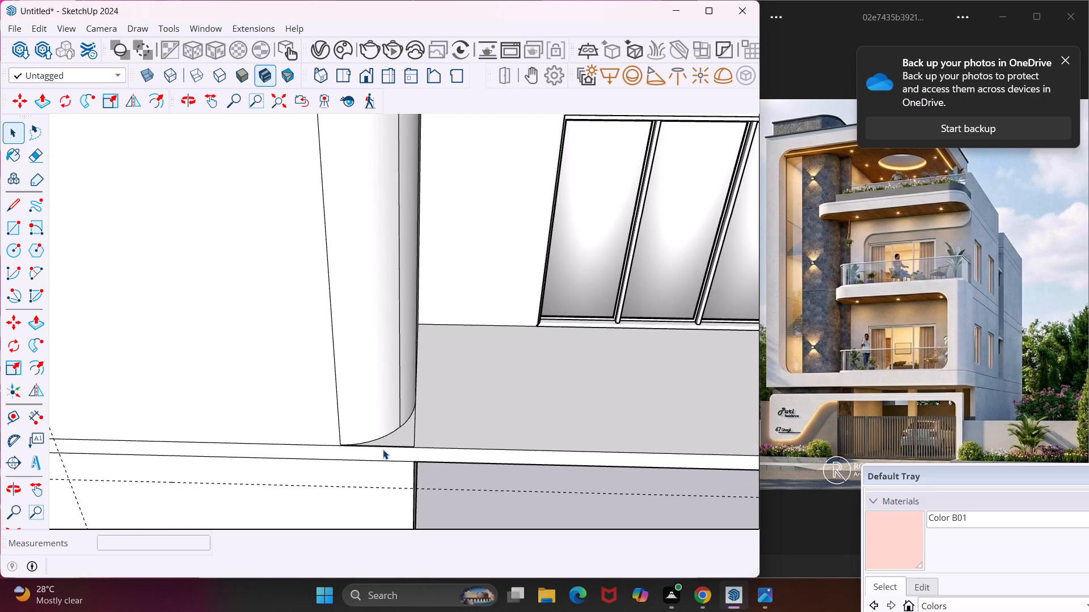
middle_click_drag(383, 449, 445, 408)
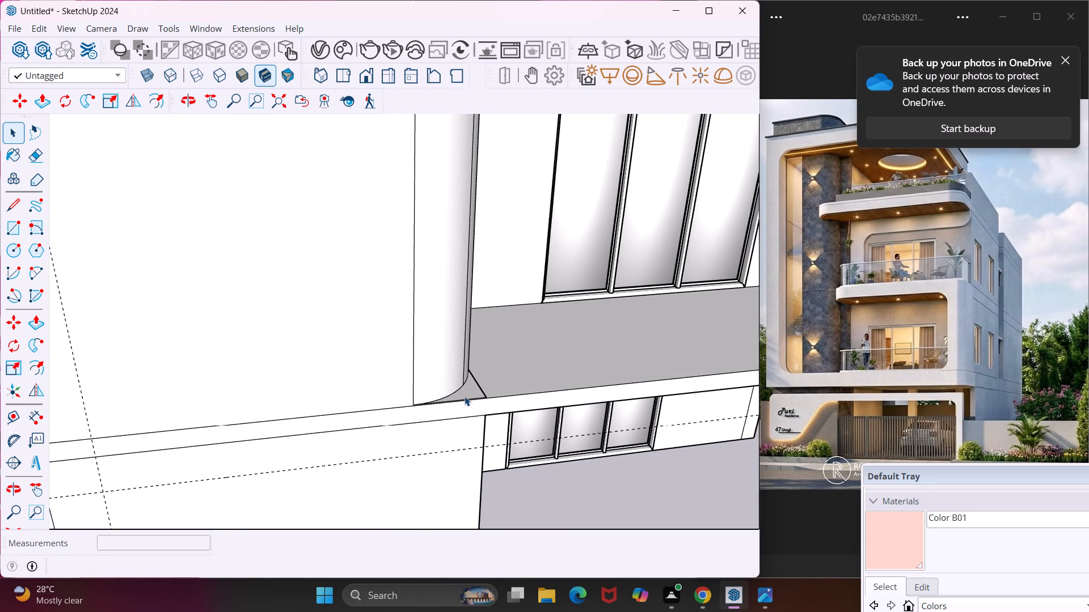
Examine the rounded corner's base and the guide running below the lowest balcony slab on the front facade.
scroll(465, 396, "up", 4)
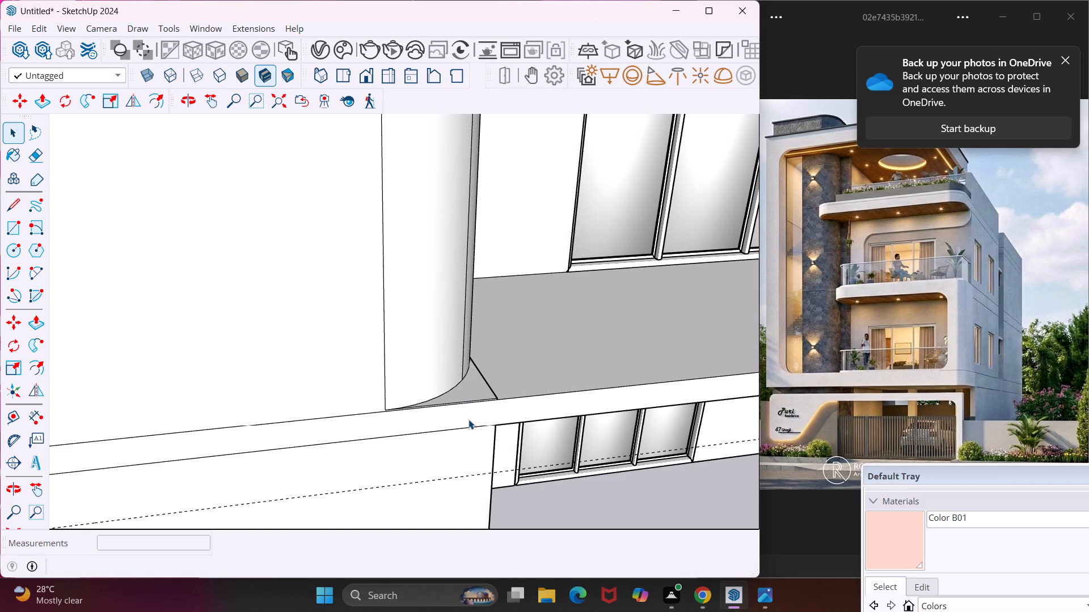
middle_click_drag(468, 419, 413, 410)
scroll(410, 405, "down", 2)
middle_click_drag(414, 423, 431, 371)
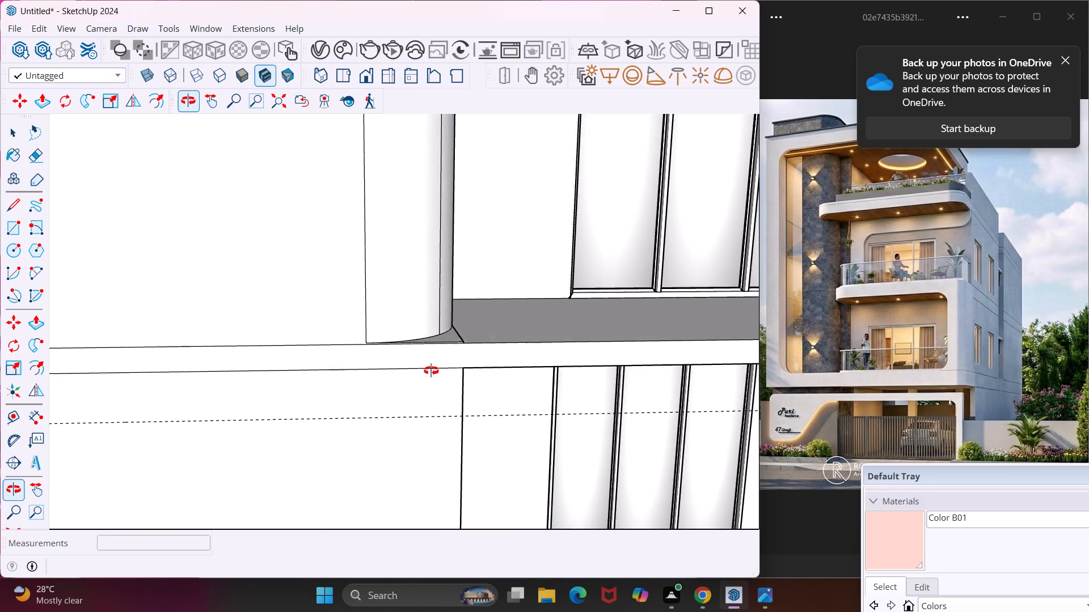
middle_click_drag(431, 371, 432, 369)
scroll(440, 375, "up", 3)
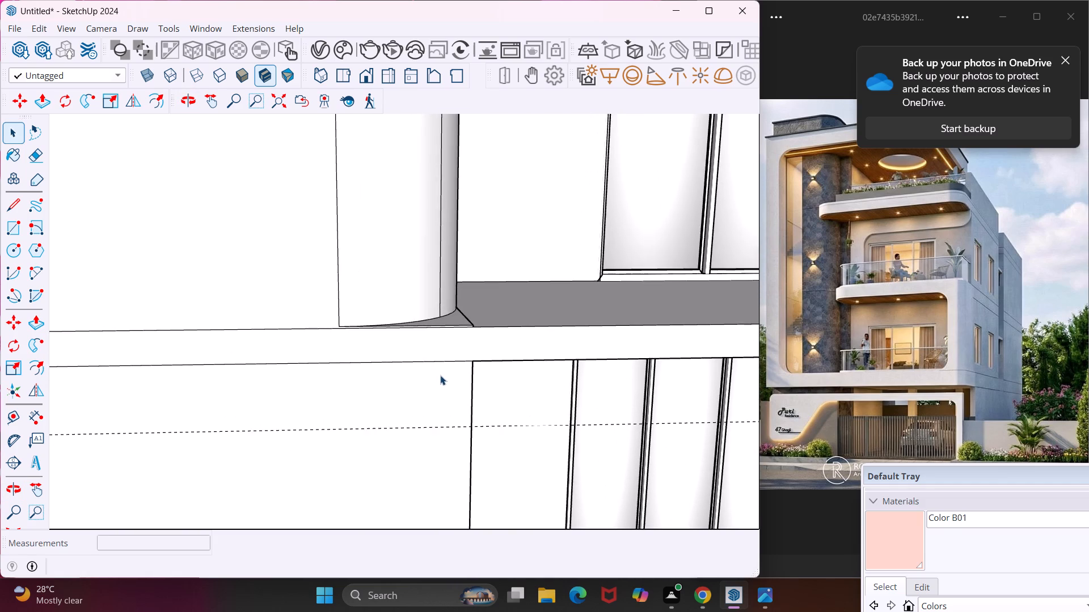
scroll(440, 375, "down", 10)
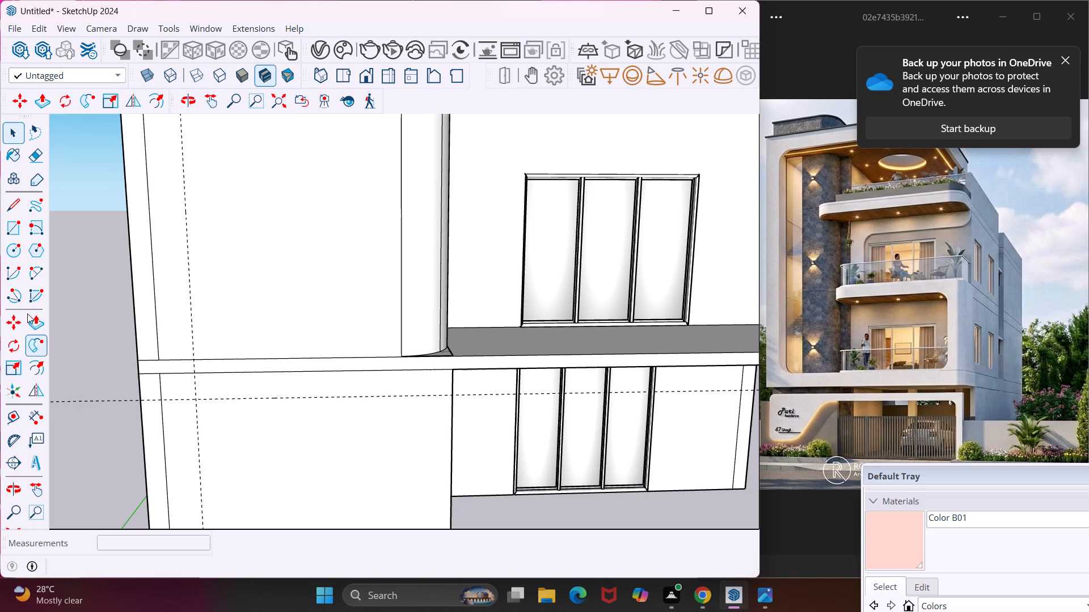
Draw a 1' 6" by 30' rectangle across the front, from the guide below the lowest balcony slab to the slab's outer top corner.
left_click(22, 231)
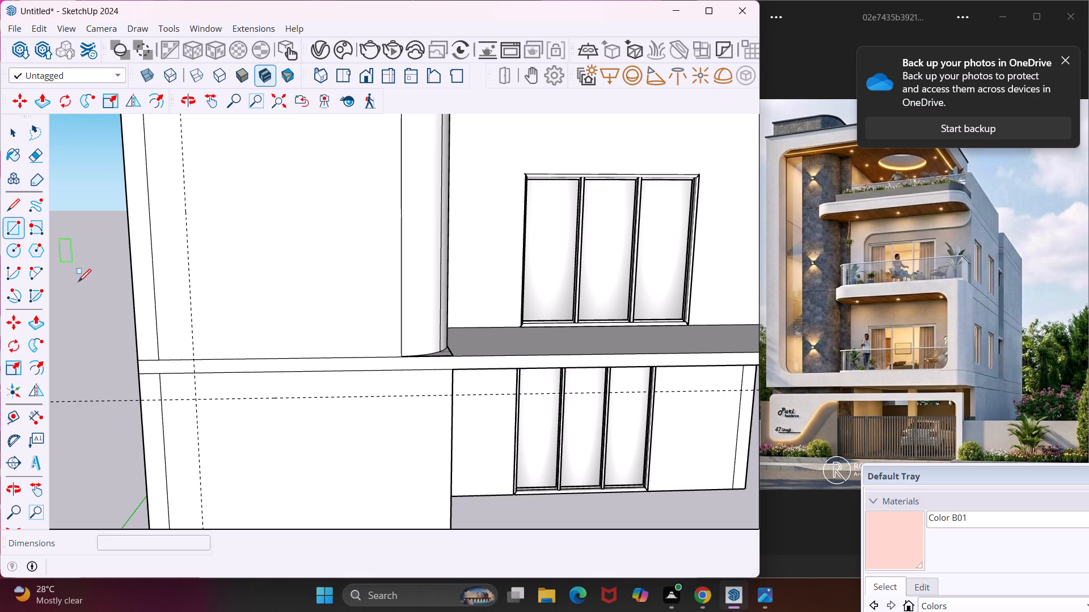
left_click(137, 363)
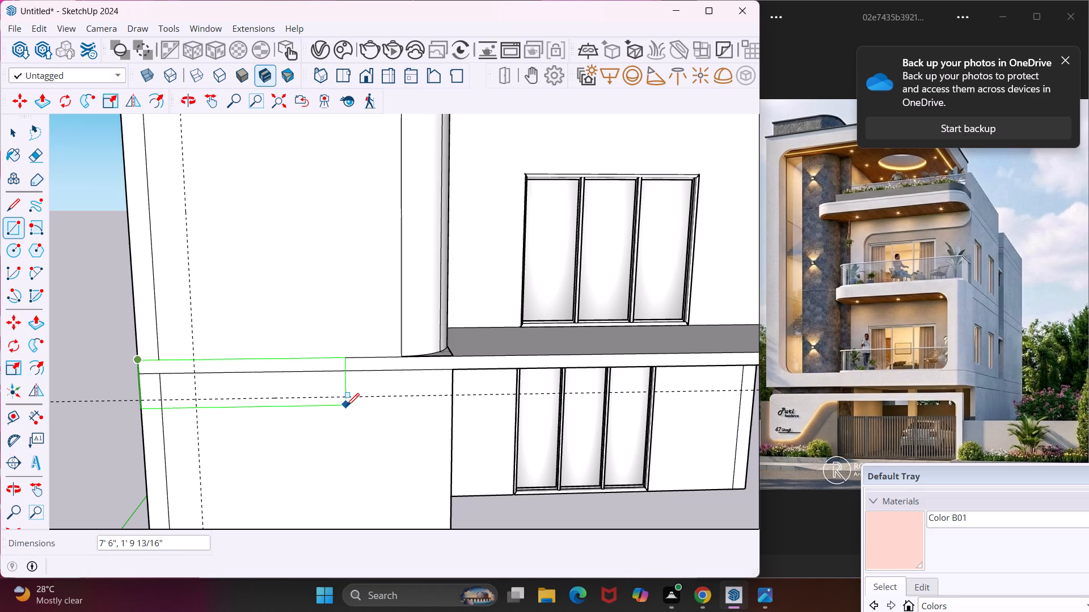
key("Escape")
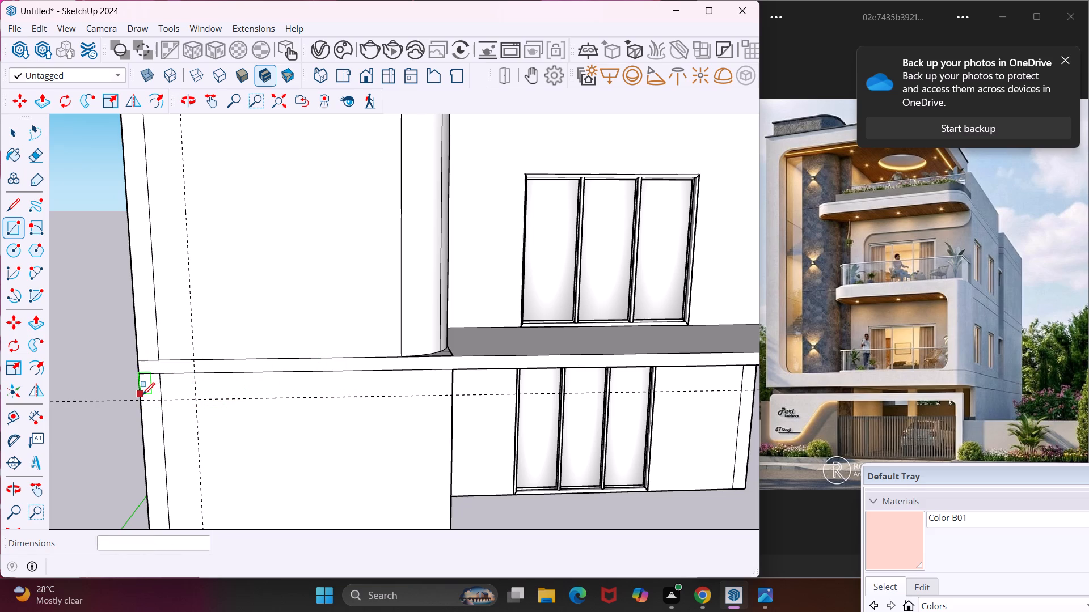
left_click(142, 399)
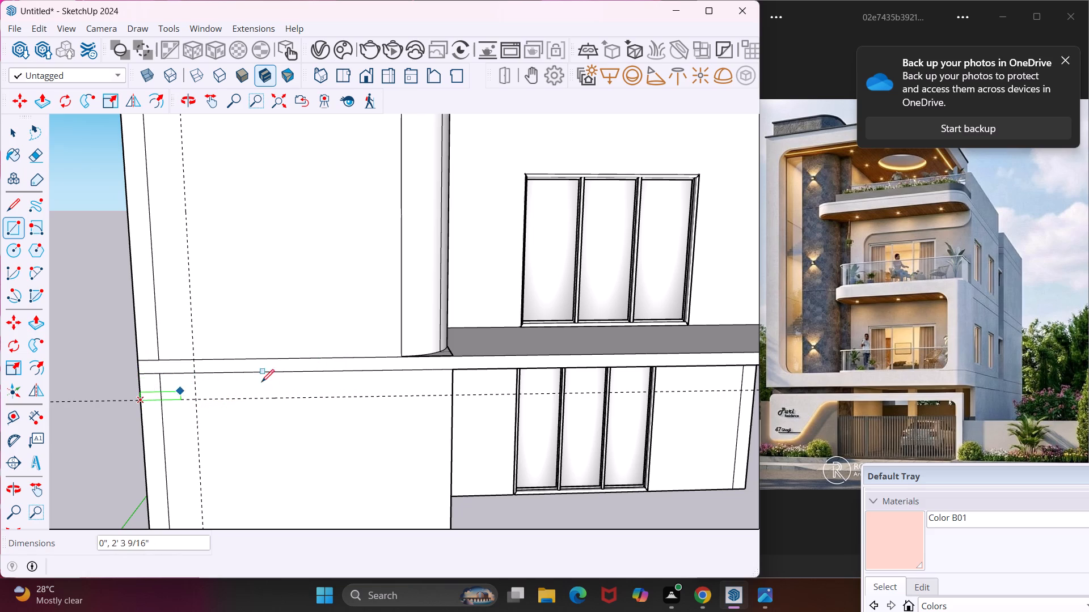
scroll(400, 354, "down", 2)
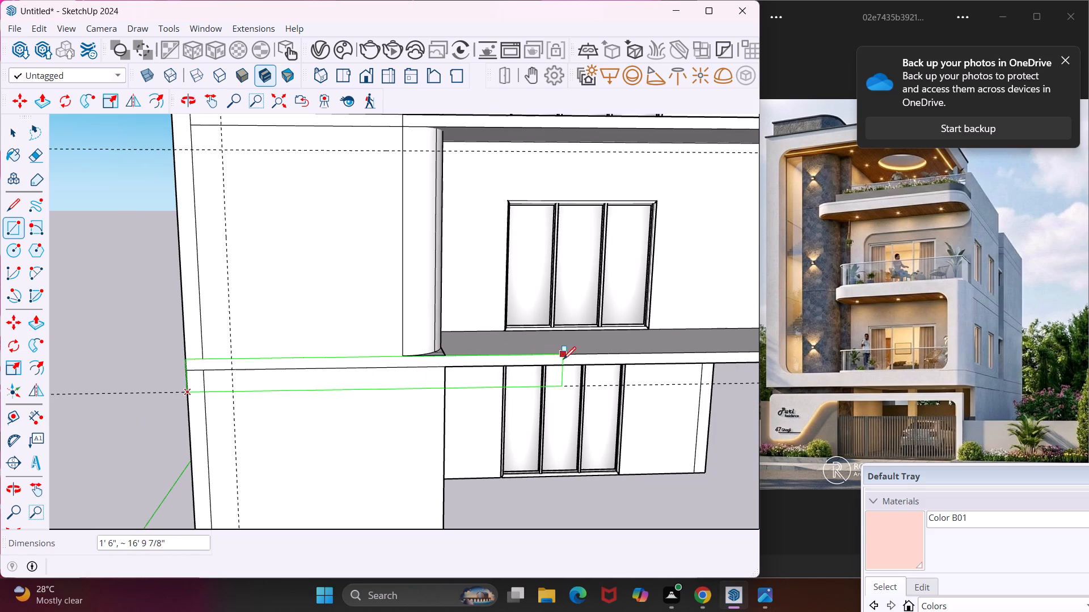
middle_click_drag(563, 359, 488, 358)
scroll(485, 358, "down", 4)
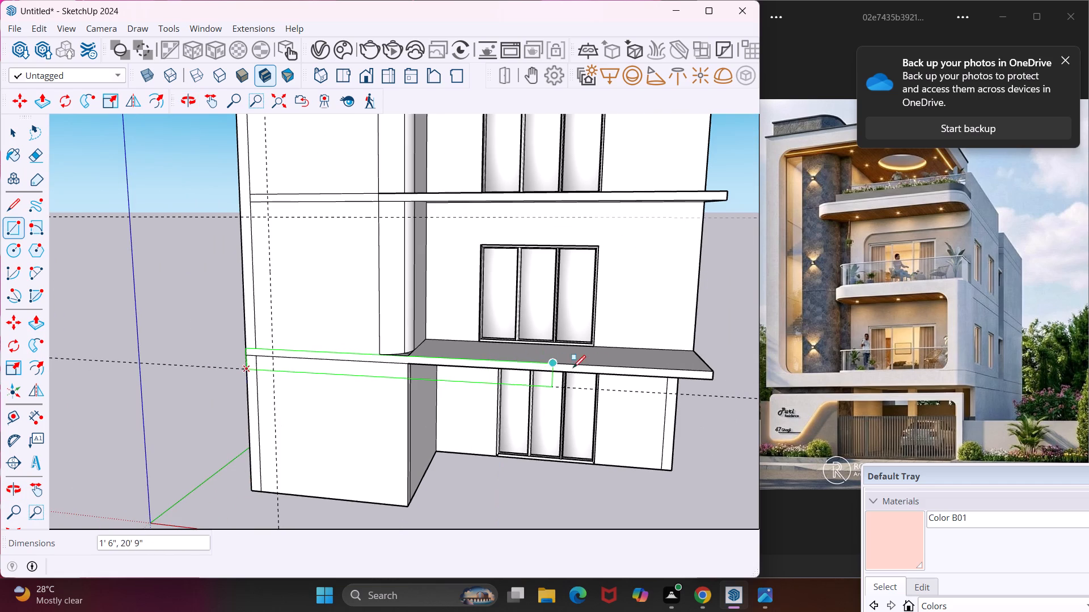
left_click(714, 374)
key("Escape")
key("space")
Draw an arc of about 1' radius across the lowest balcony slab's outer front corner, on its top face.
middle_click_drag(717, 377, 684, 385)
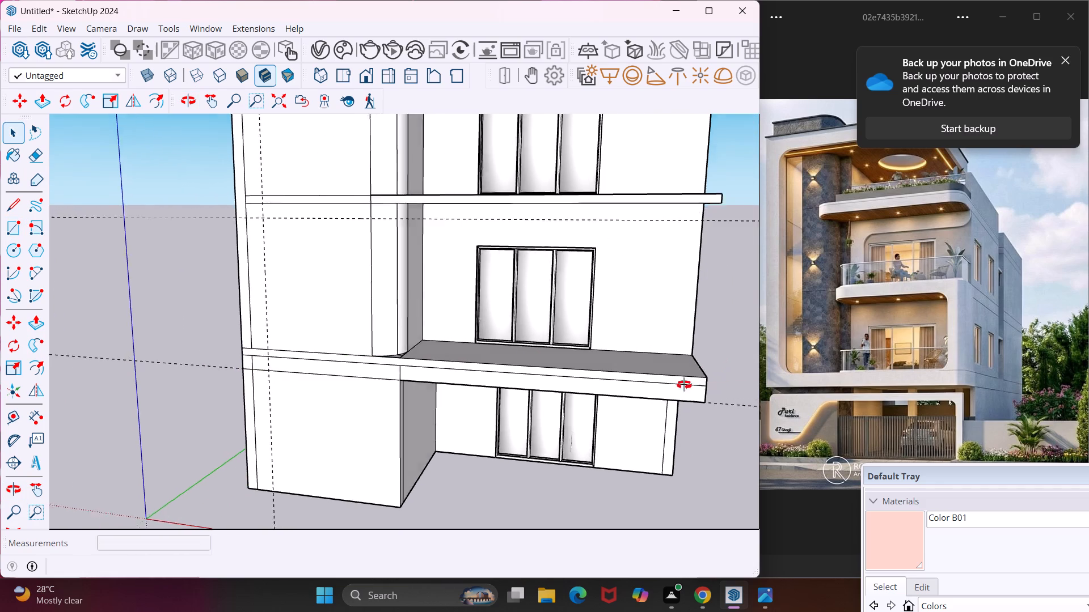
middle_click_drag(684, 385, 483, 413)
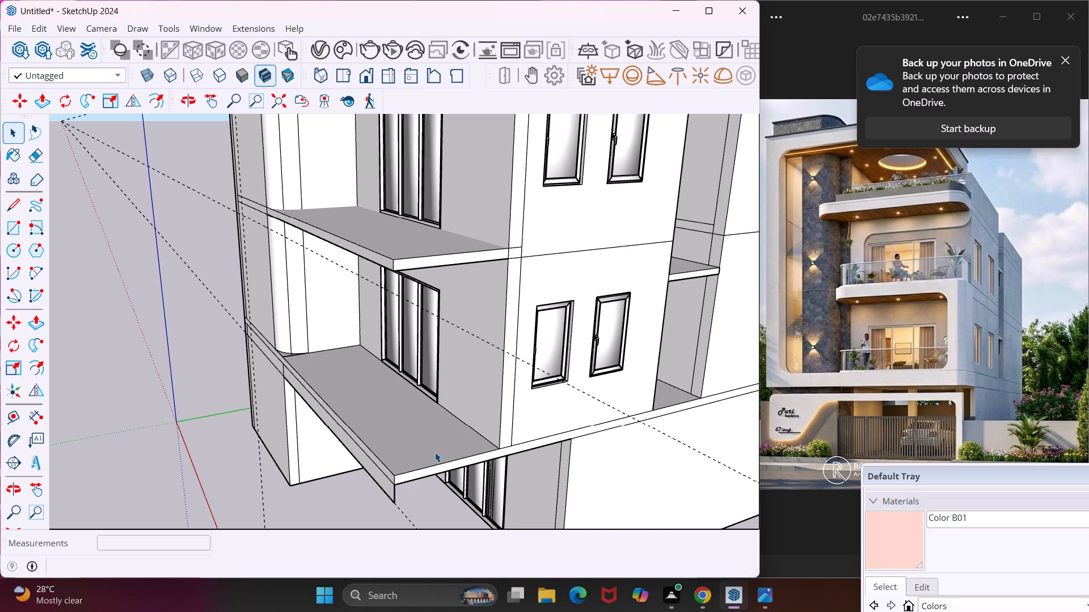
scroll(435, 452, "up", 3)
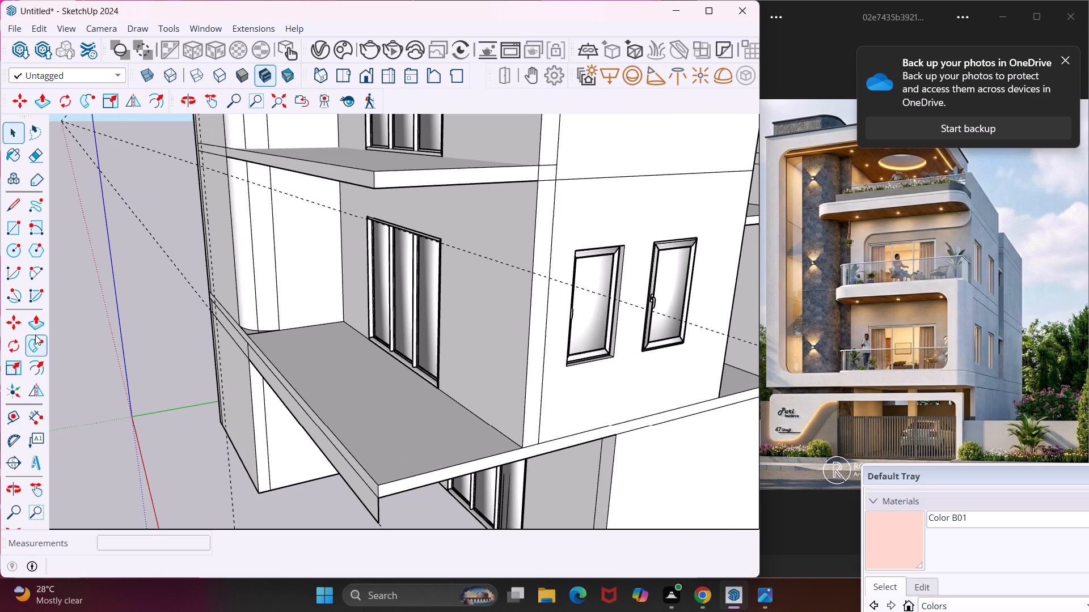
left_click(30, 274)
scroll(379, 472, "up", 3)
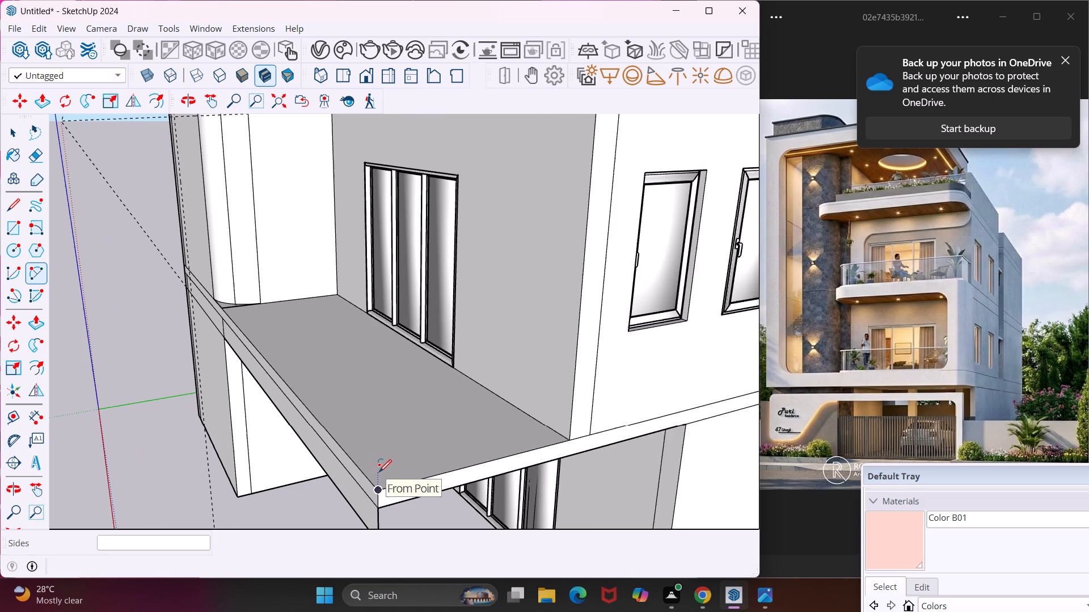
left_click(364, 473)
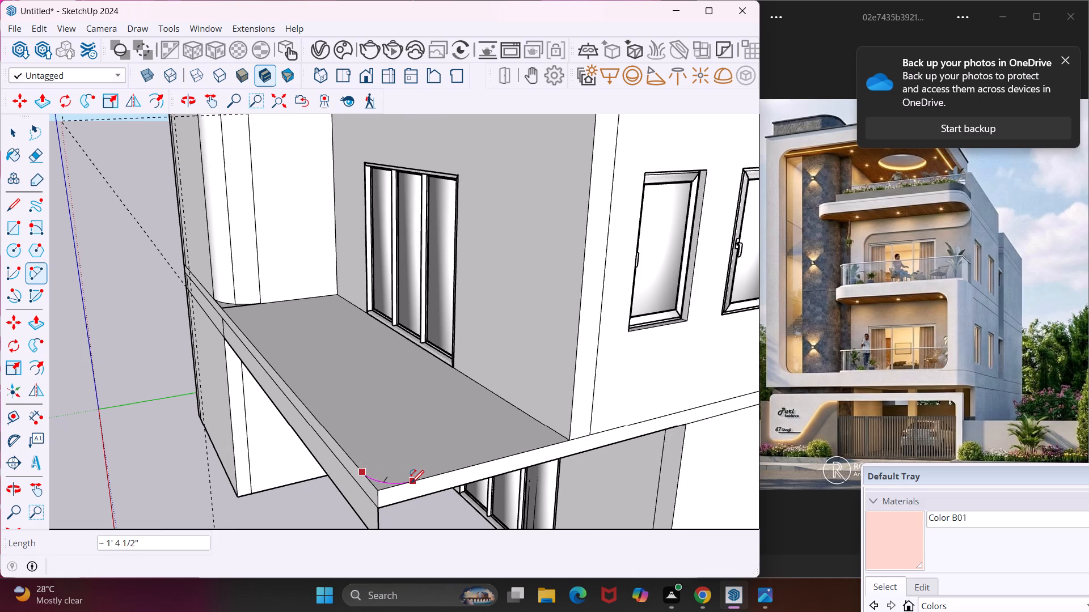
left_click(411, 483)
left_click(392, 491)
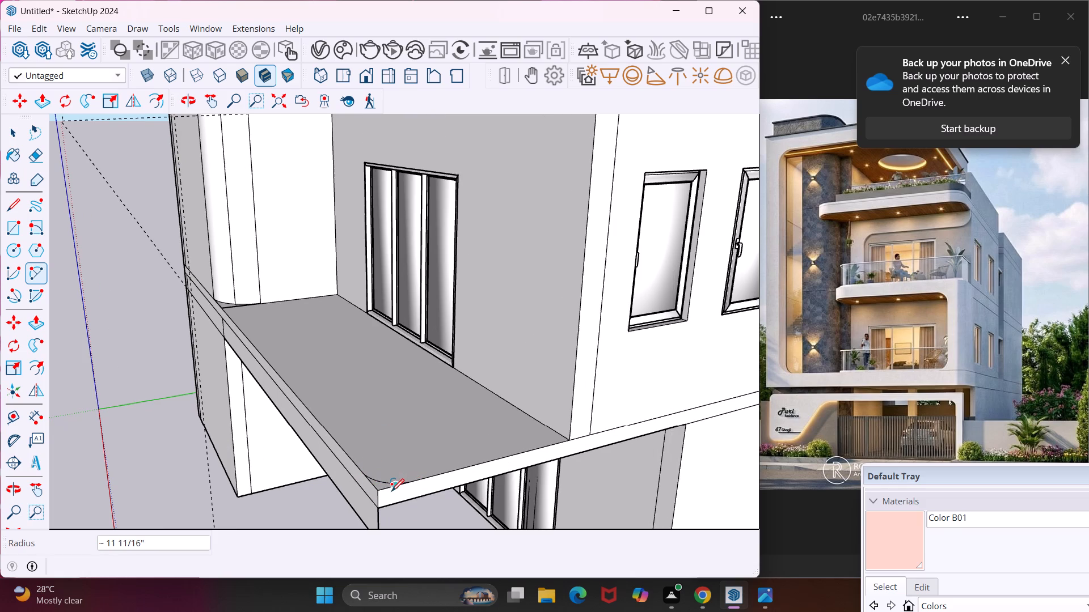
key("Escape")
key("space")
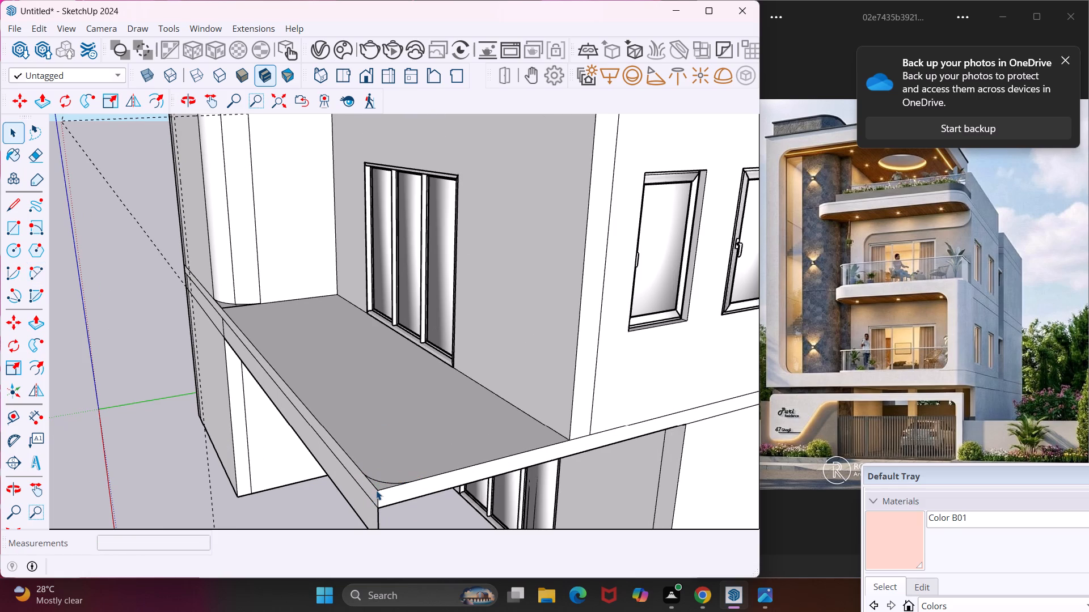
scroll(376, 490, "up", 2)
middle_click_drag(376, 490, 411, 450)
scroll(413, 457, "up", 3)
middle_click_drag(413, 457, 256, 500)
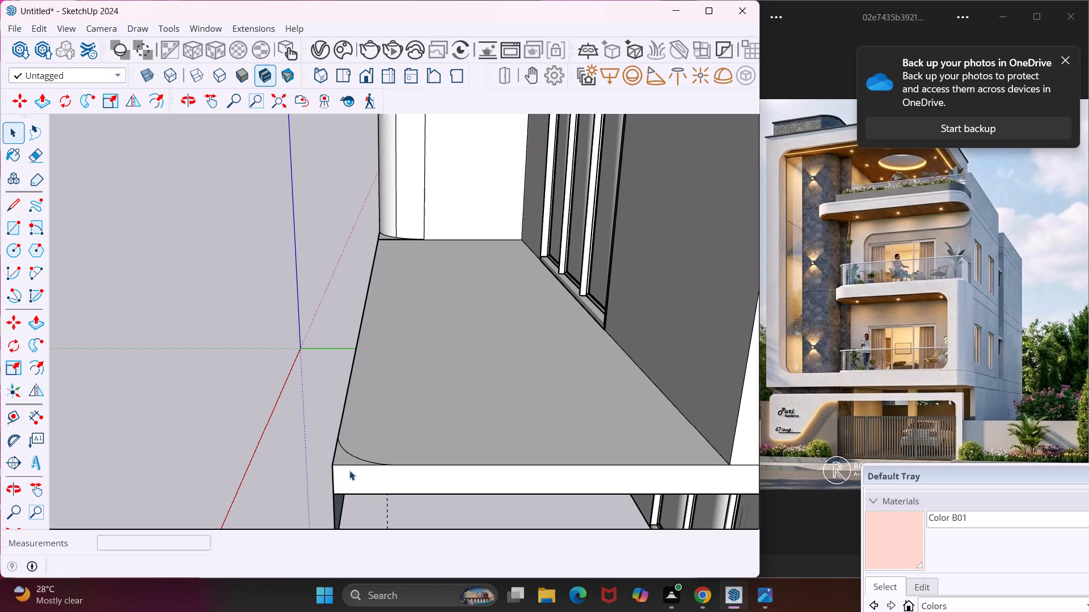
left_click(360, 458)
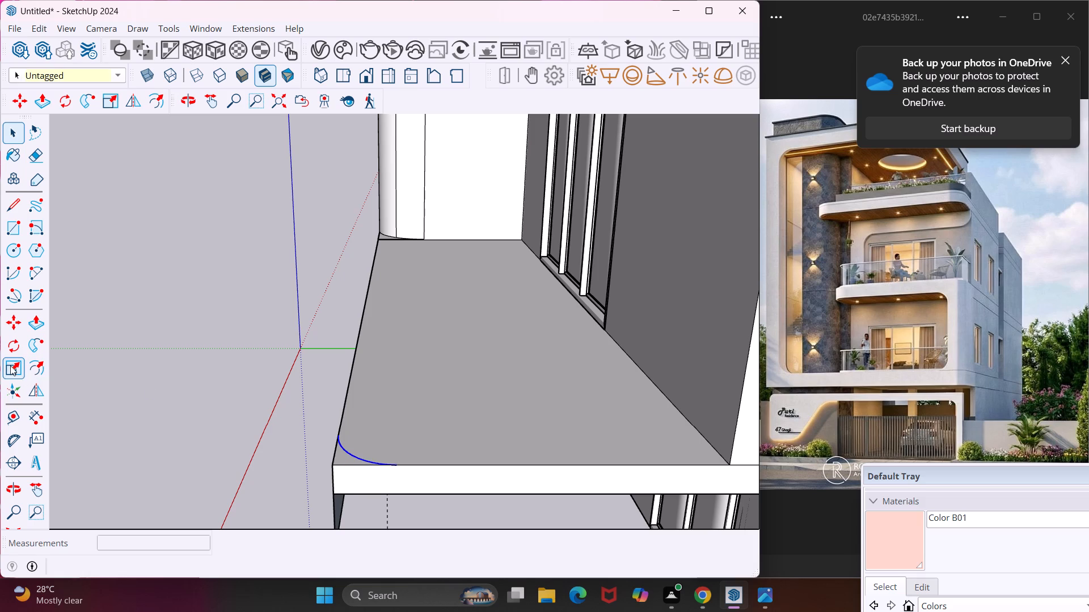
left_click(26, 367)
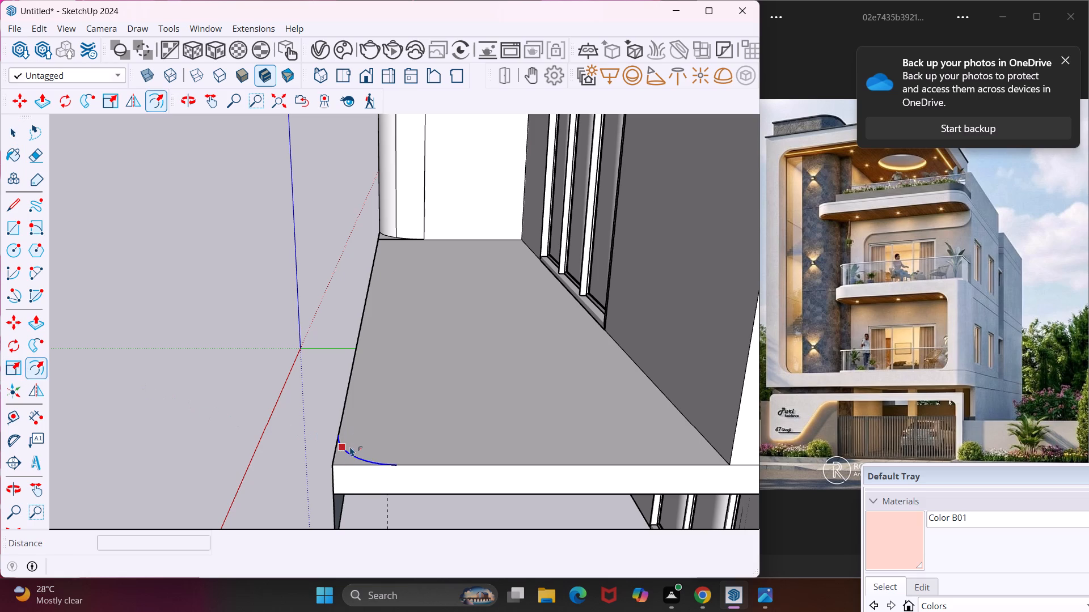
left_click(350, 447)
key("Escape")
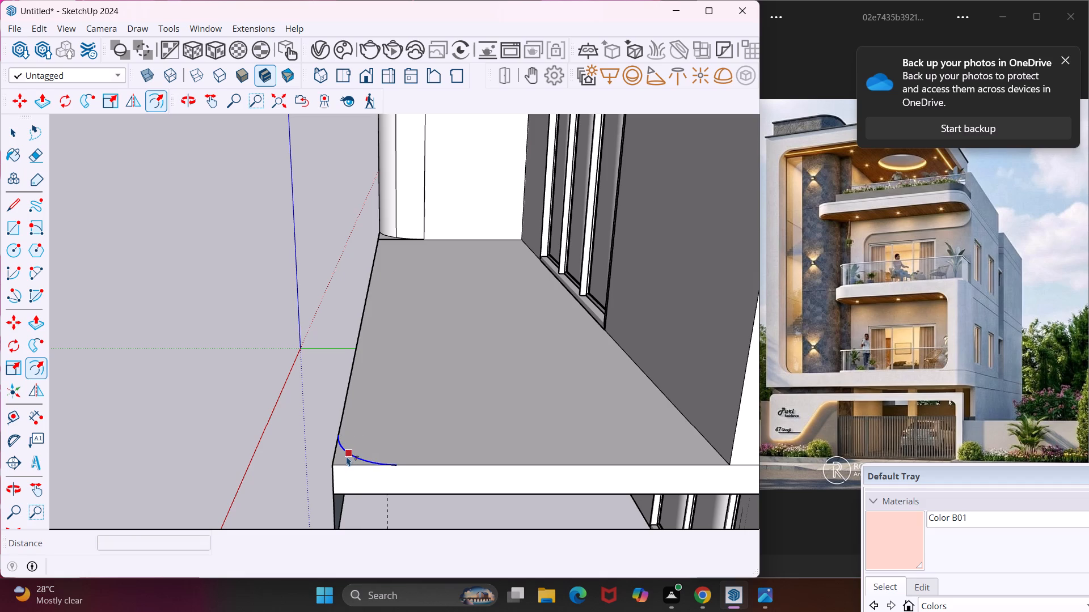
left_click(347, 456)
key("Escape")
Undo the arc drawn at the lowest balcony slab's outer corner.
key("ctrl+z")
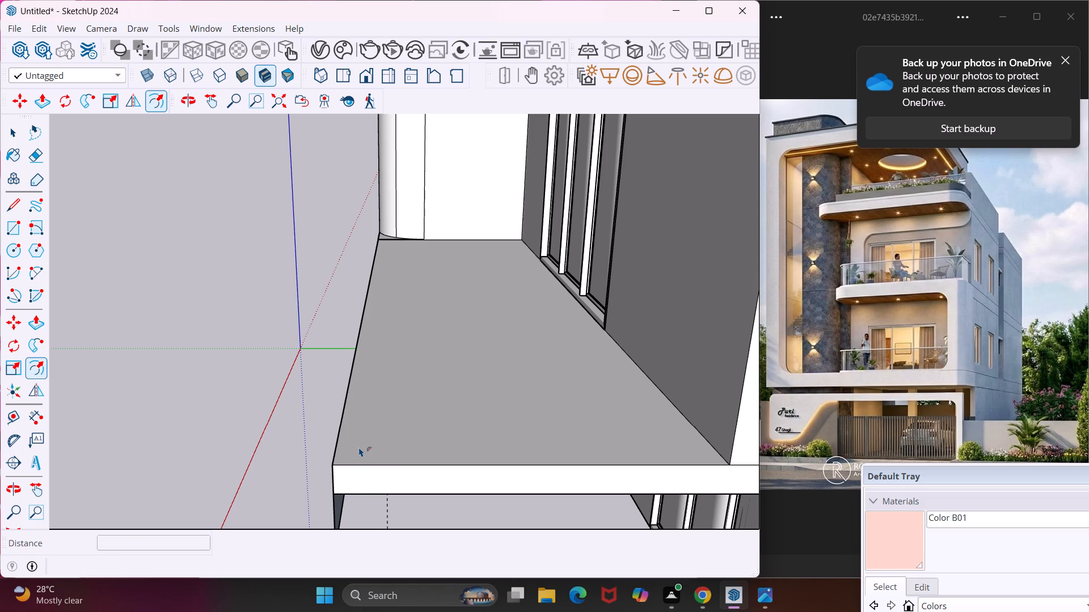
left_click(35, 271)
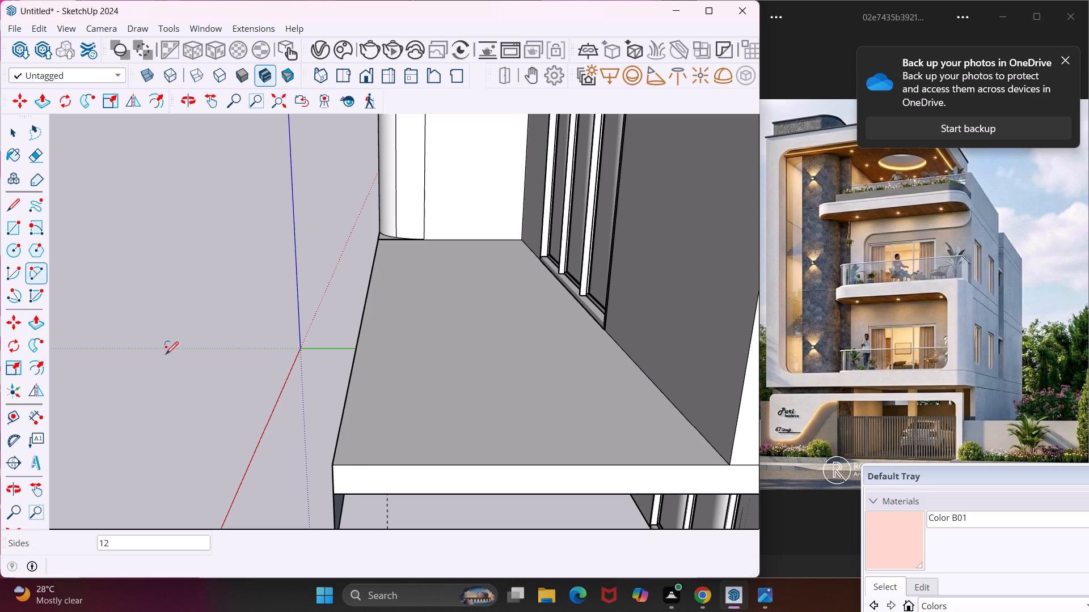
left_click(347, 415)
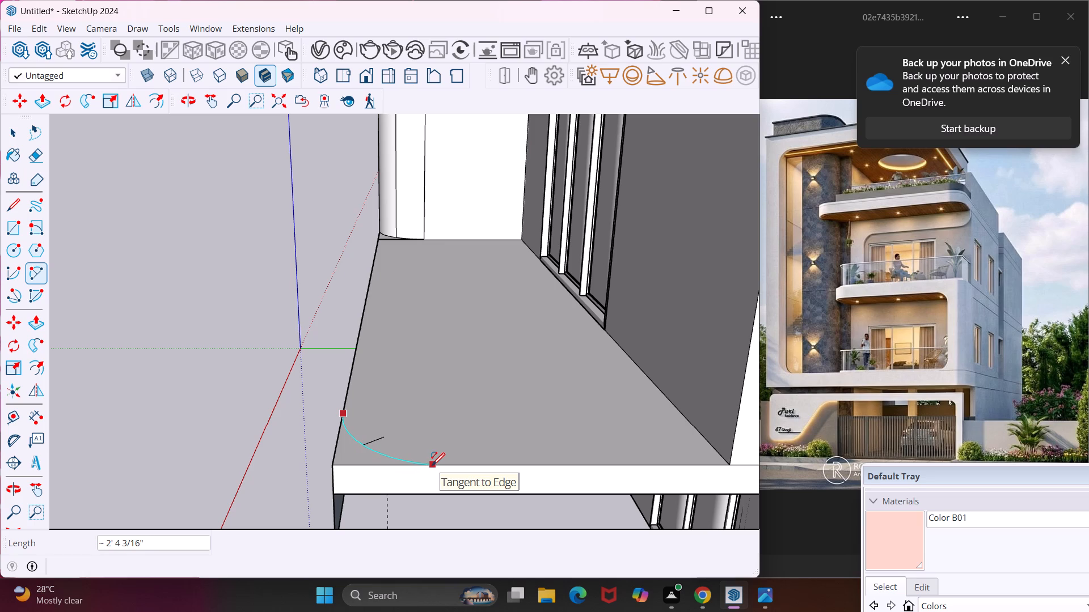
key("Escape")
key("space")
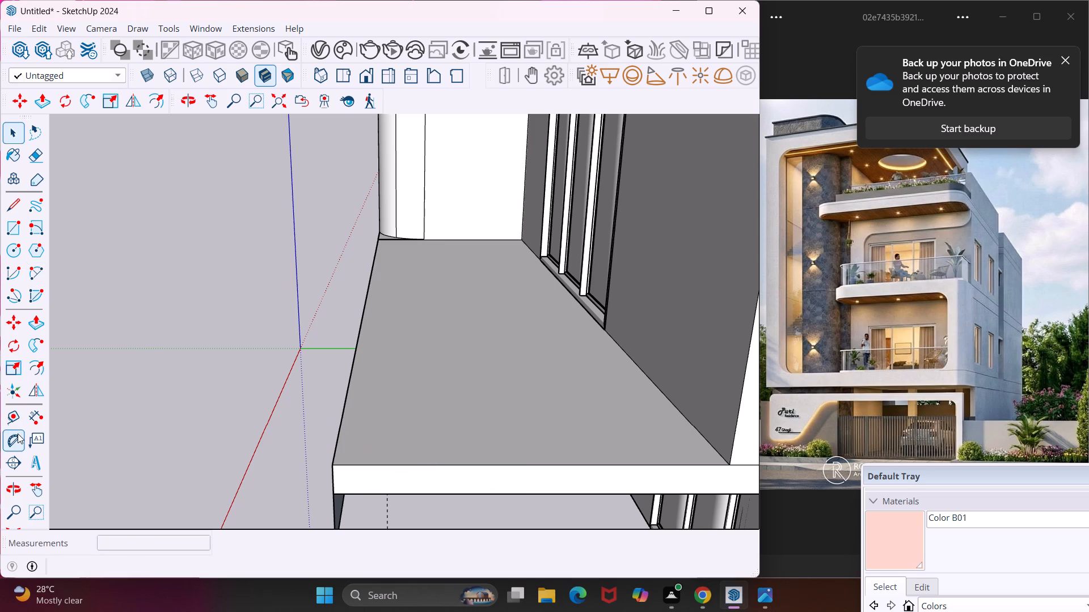
Place guides 2' inward from the front edge and the side edge on the lowest balcony slab's top face.
left_click(14, 423)
left_click(345, 424)
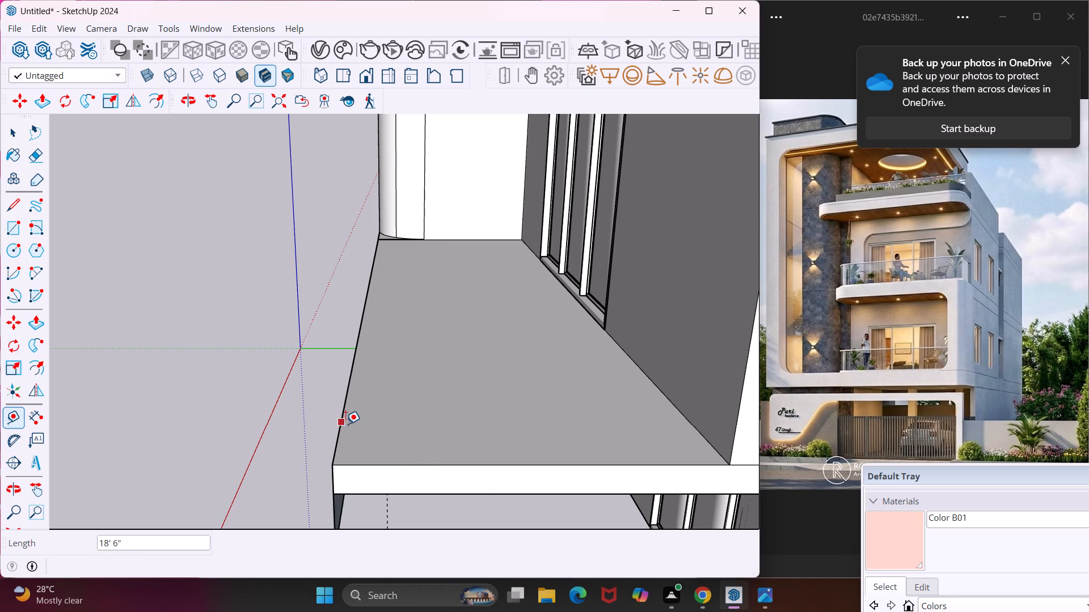
type("2'")
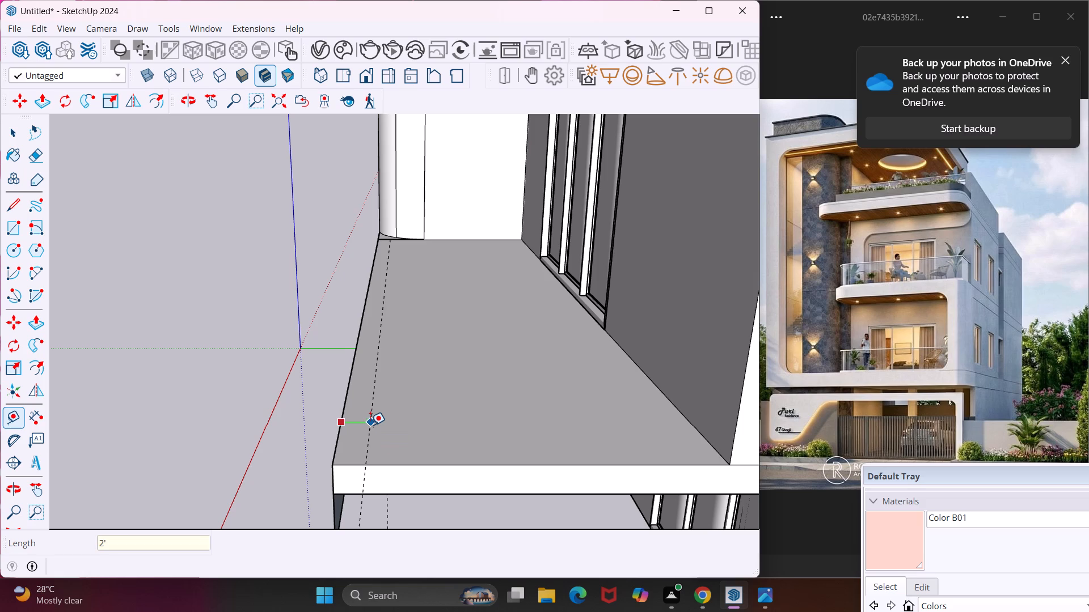
key("Return")
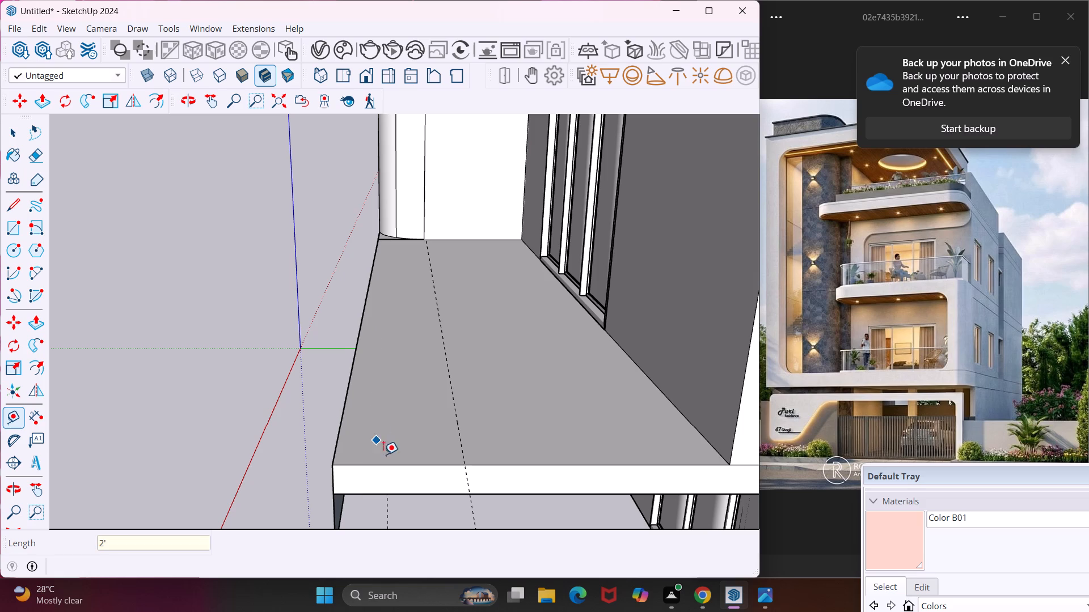
left_click(421, 467)
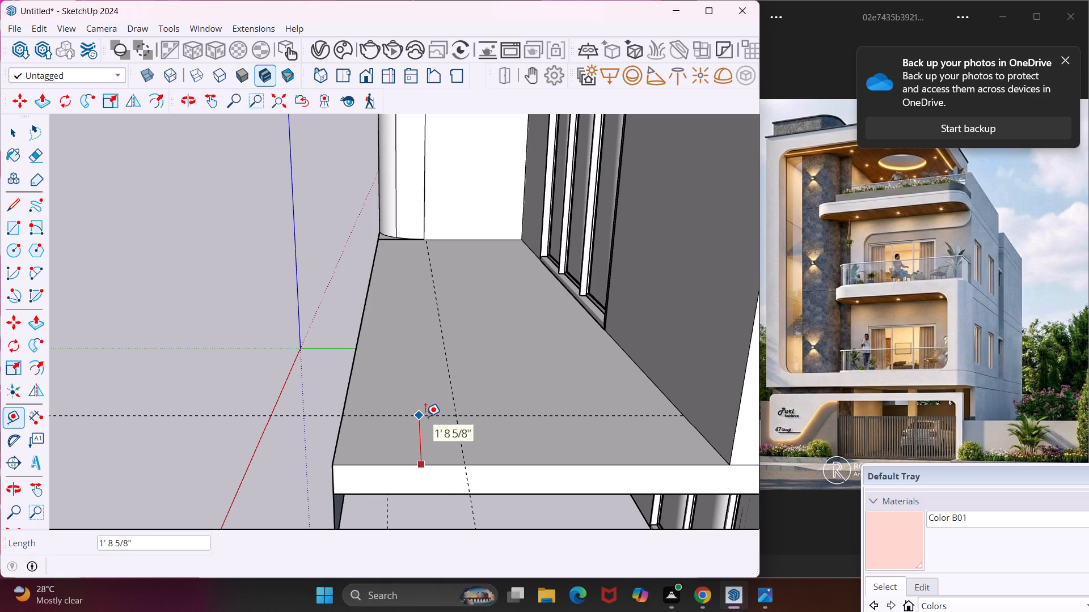
type("2'")
key("Return")
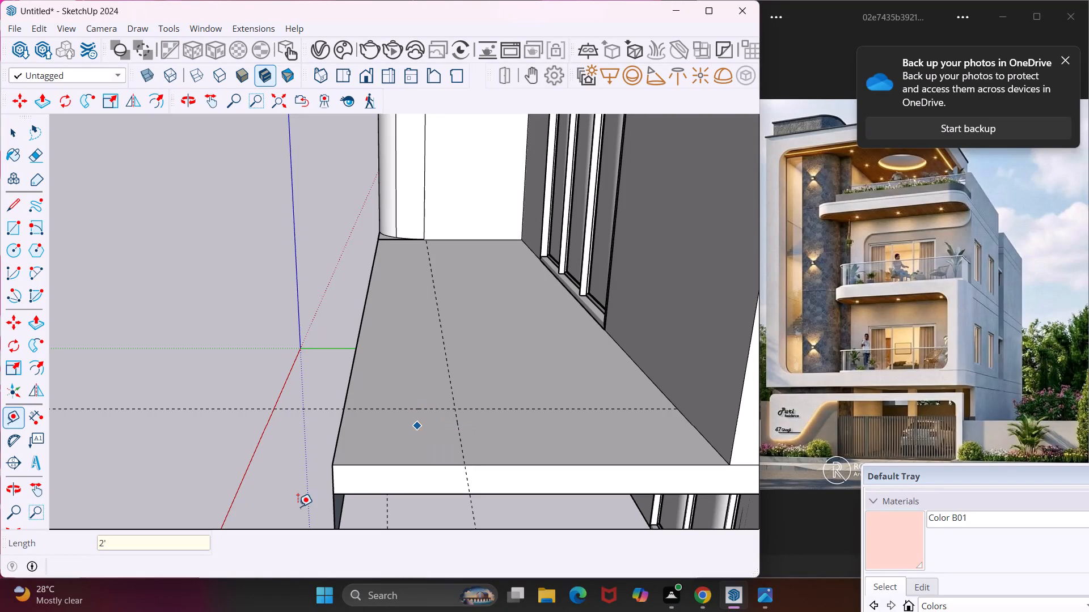
Draw a 2' radius arc tangent to both edges at the lowest balcony slab's outer front corner, between the 2' guides' edge intersections.
left_click(35, 264)
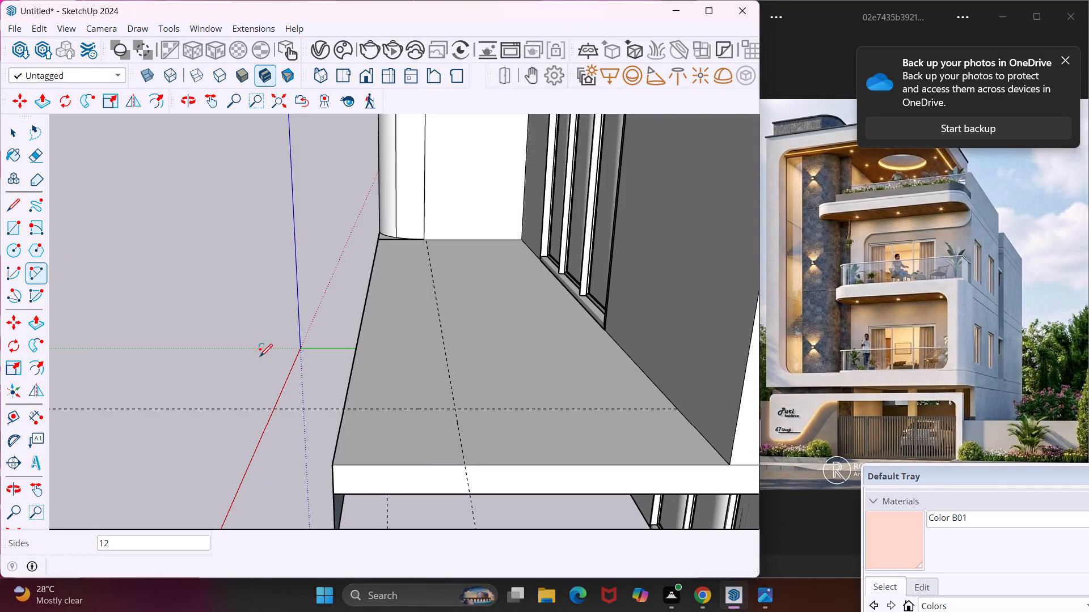
left_click(346, 407)
left_click(464, 466)
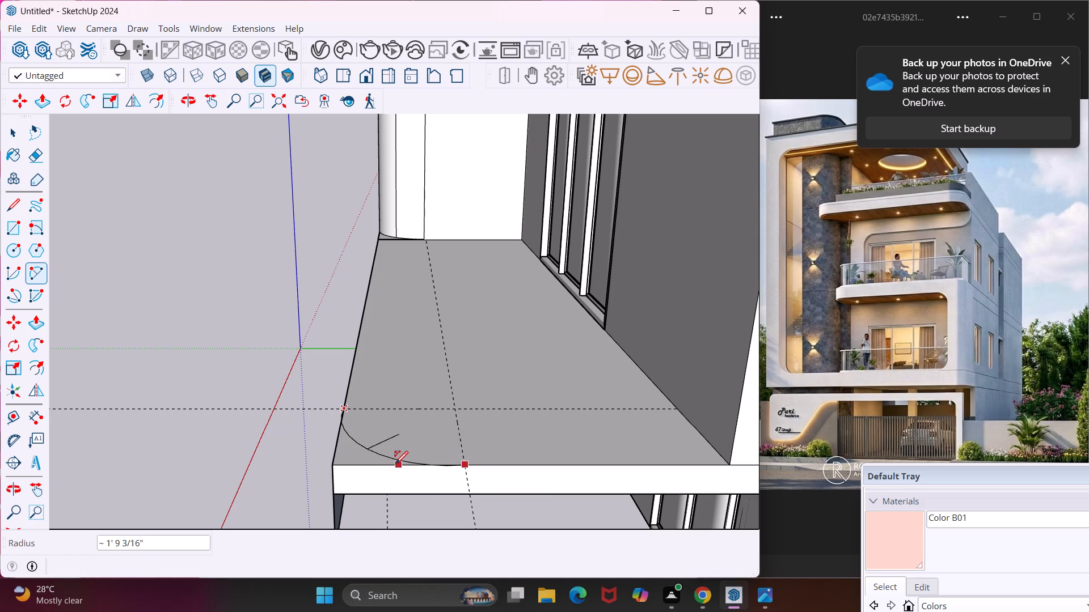
scroll(410, 466, "up", 10)
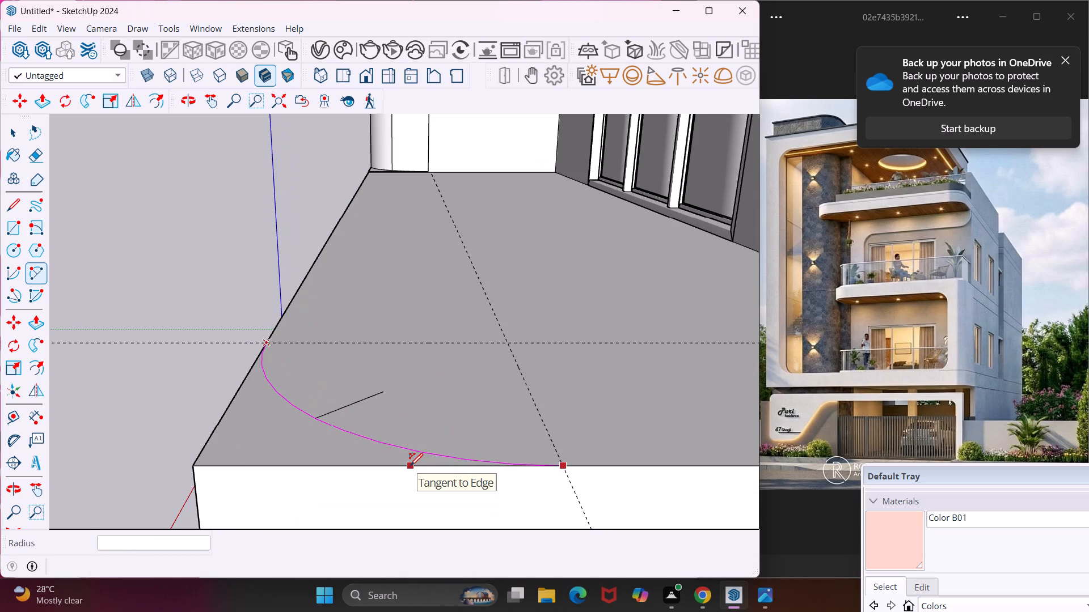
left_click(410, 466)
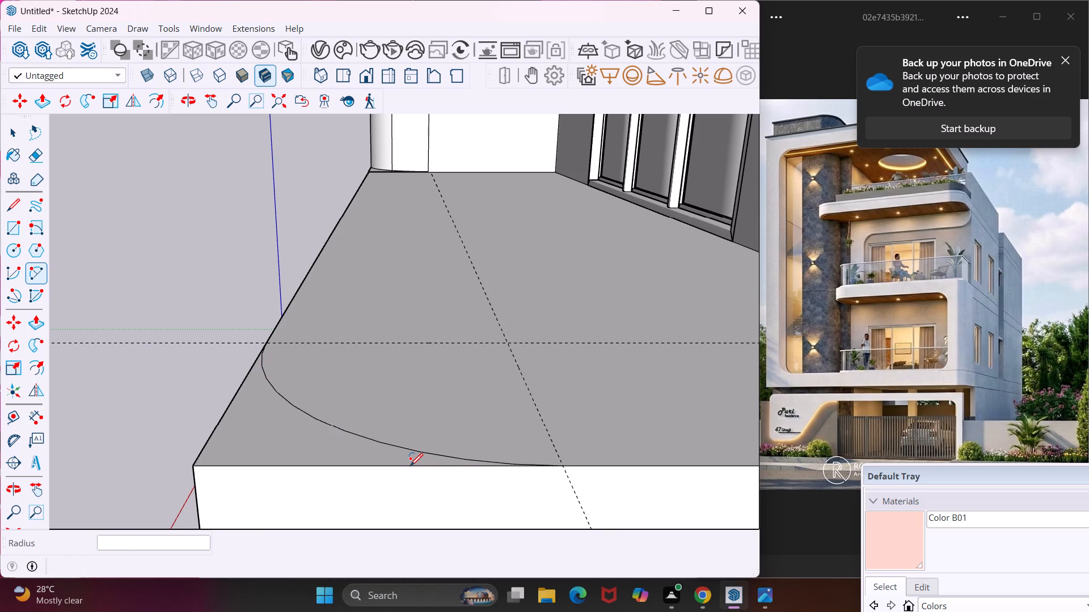
key("Escape")
key("space")
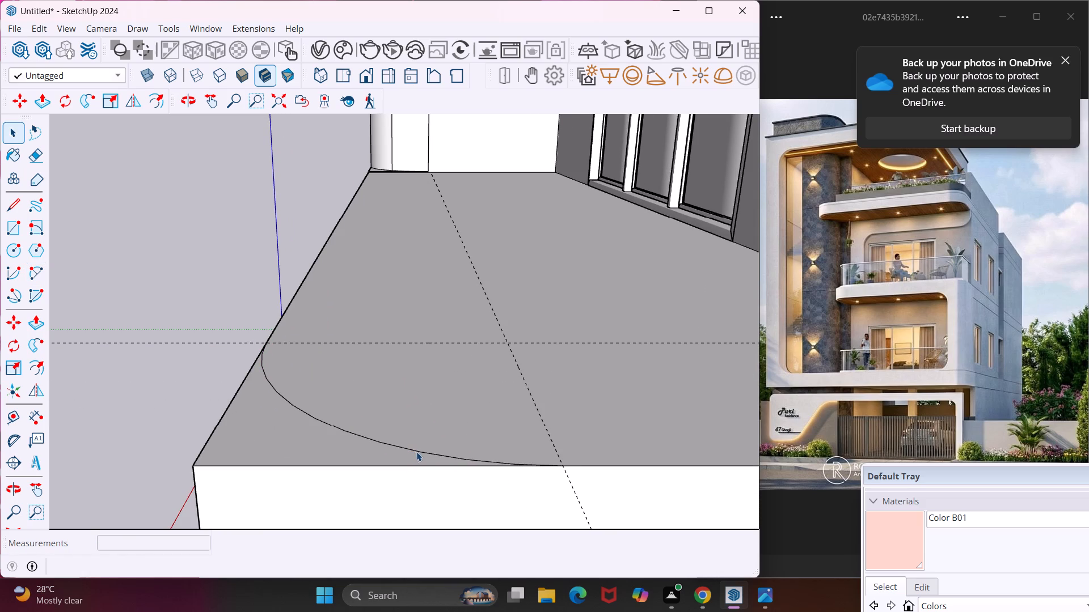
Set the corner arc on the lowest balcony slab to 60 segments.
left_click(418, 450)
scroll(418, 450, "up", 4)
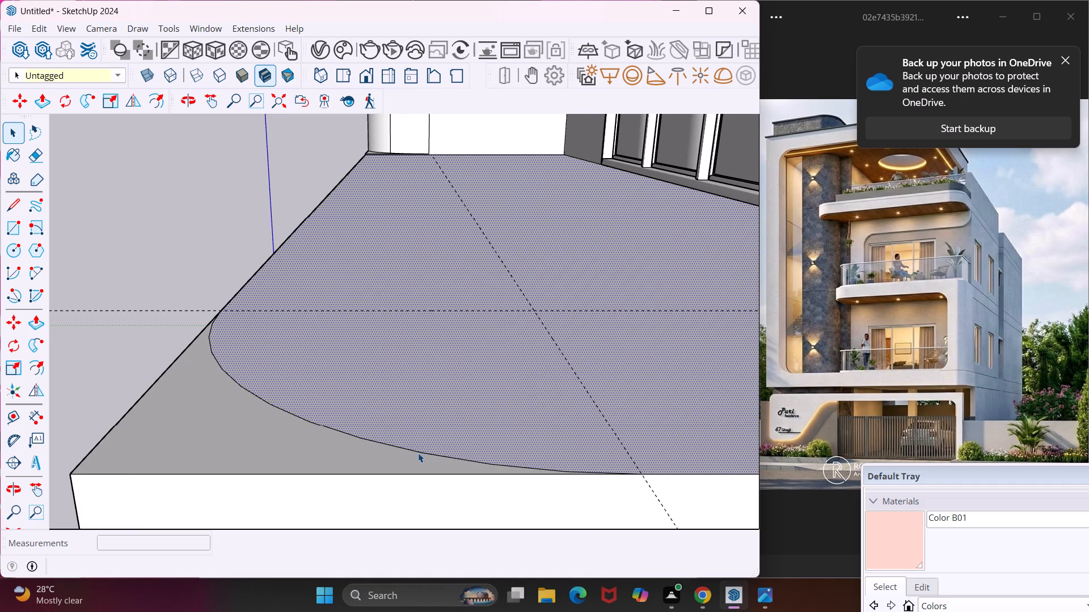
scroll(421, 455, "up", 2)
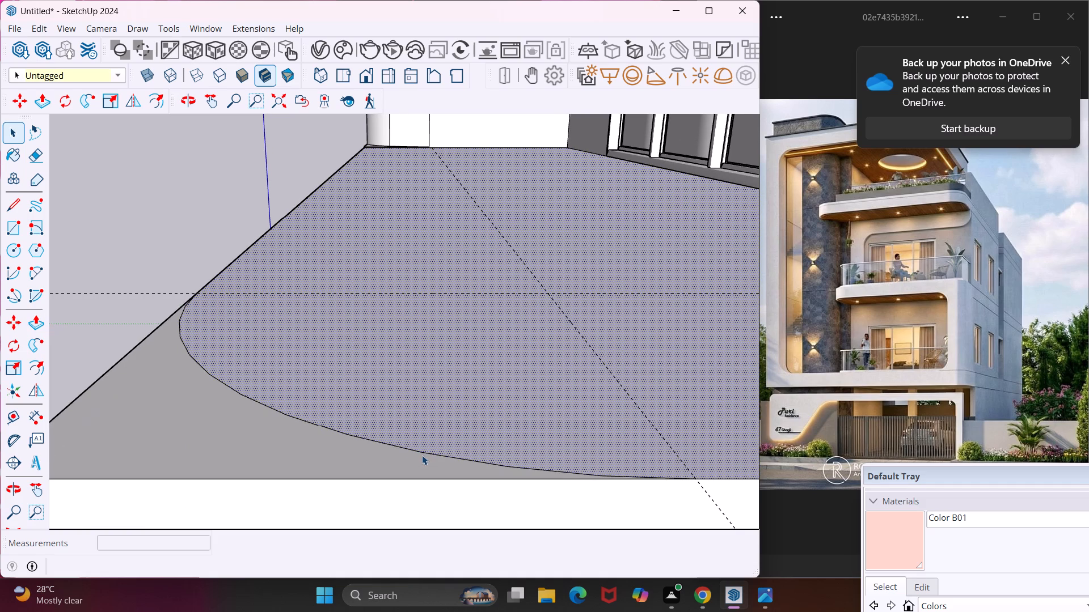
left_click(425, 452)
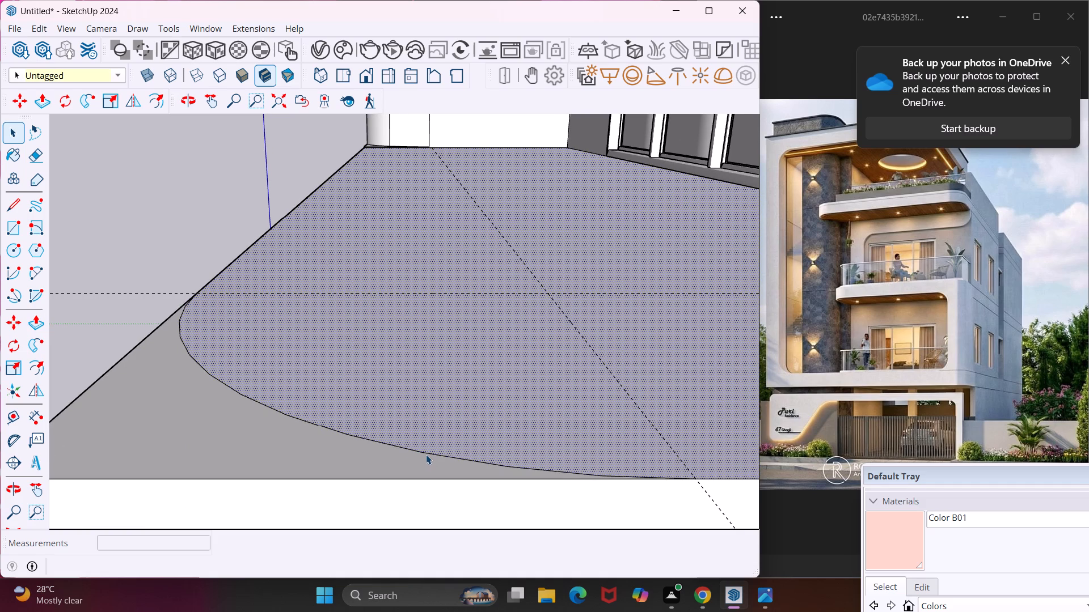
left_click(426, 454)
right_click(426, 454)
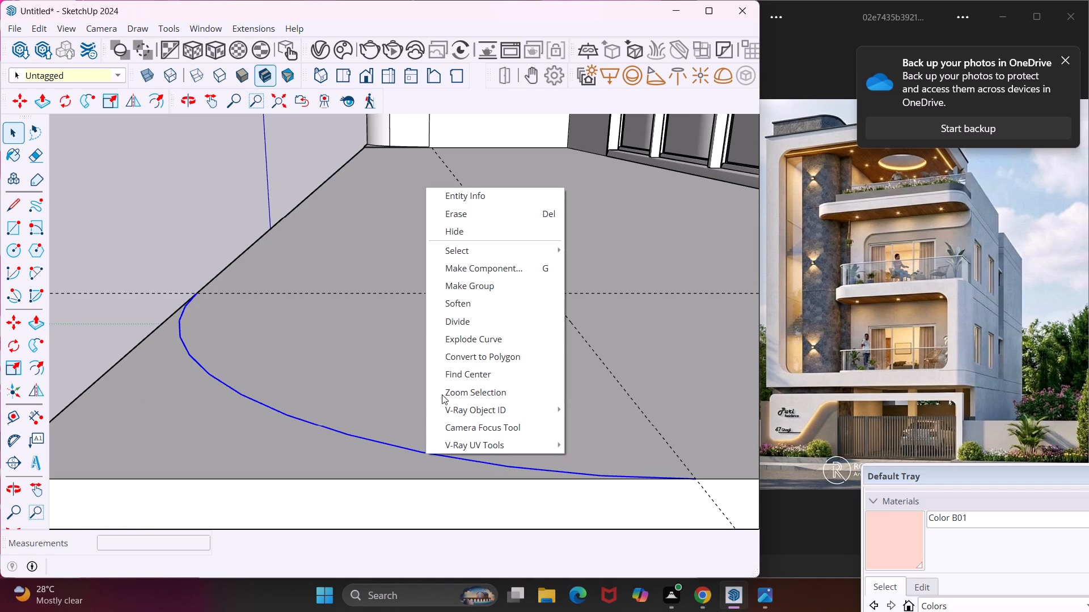
left_click(475, 196)
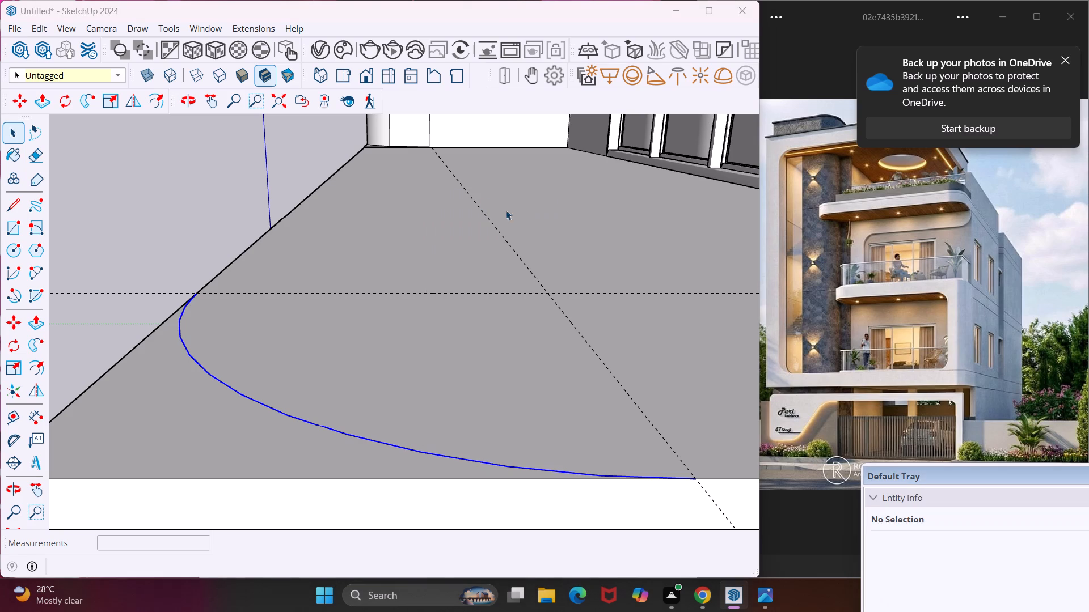
left_click(985, 586)
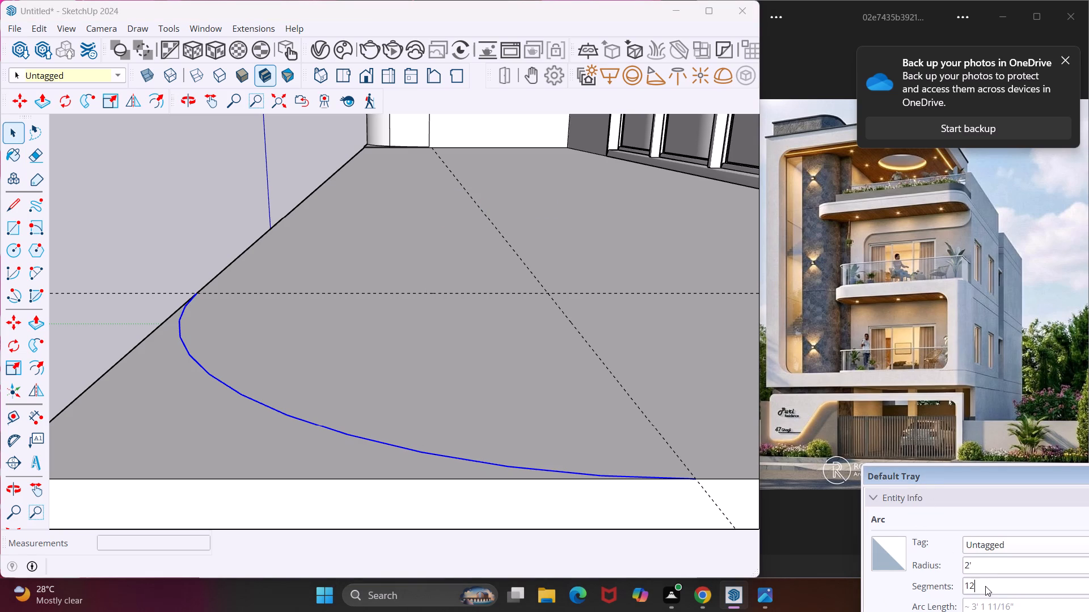
key("BackSpace")
key("BackSpace")
type("60")
key("Return")
scroll(302, 390, "down", 4)
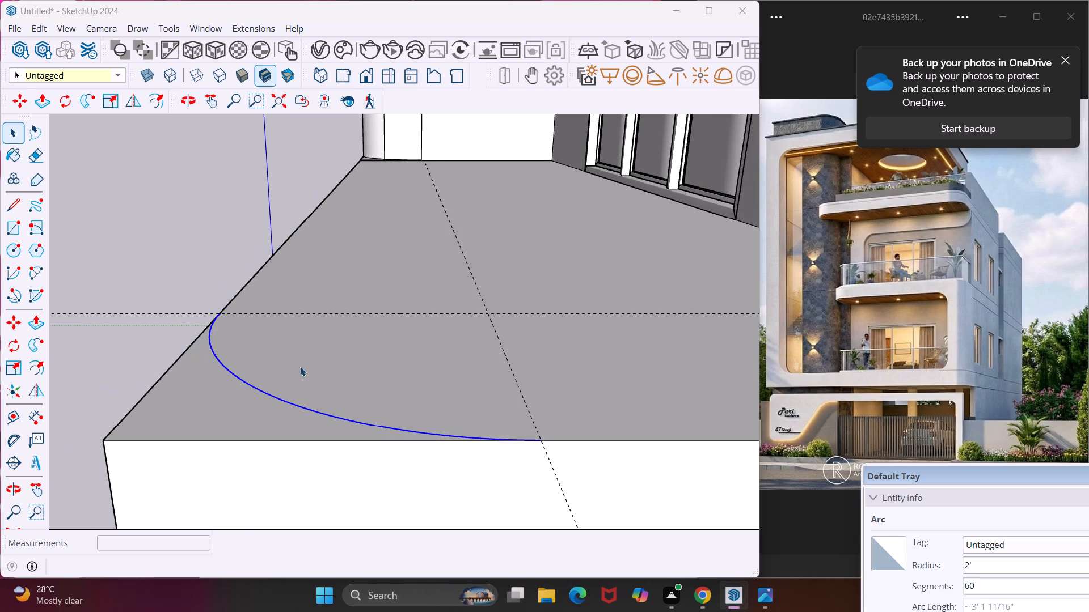
scroll(298, 367, "down", 3)
left_click_drag(158, 355, 152, 352)
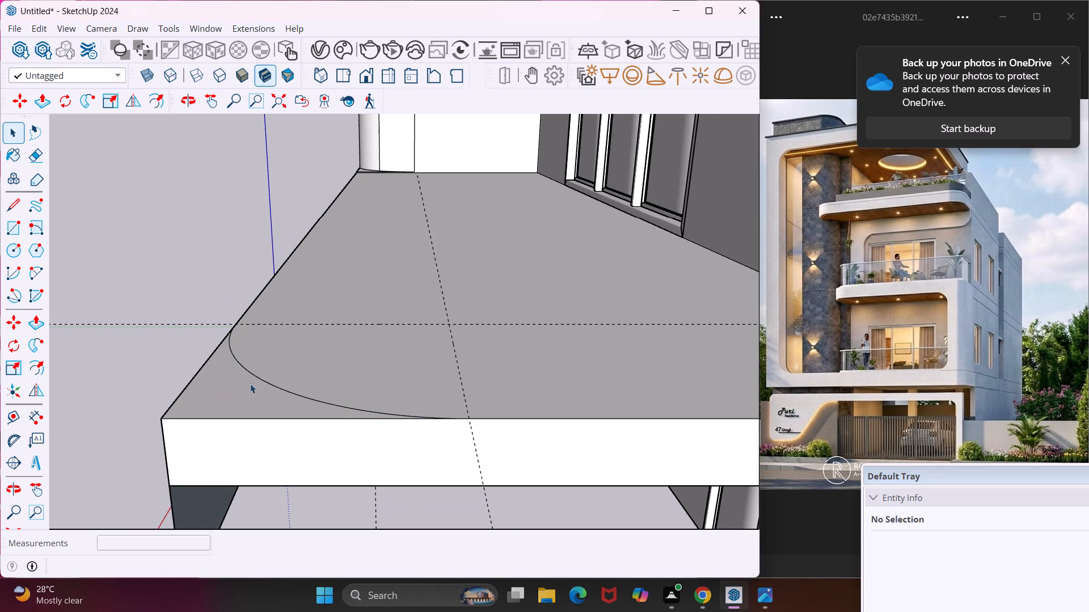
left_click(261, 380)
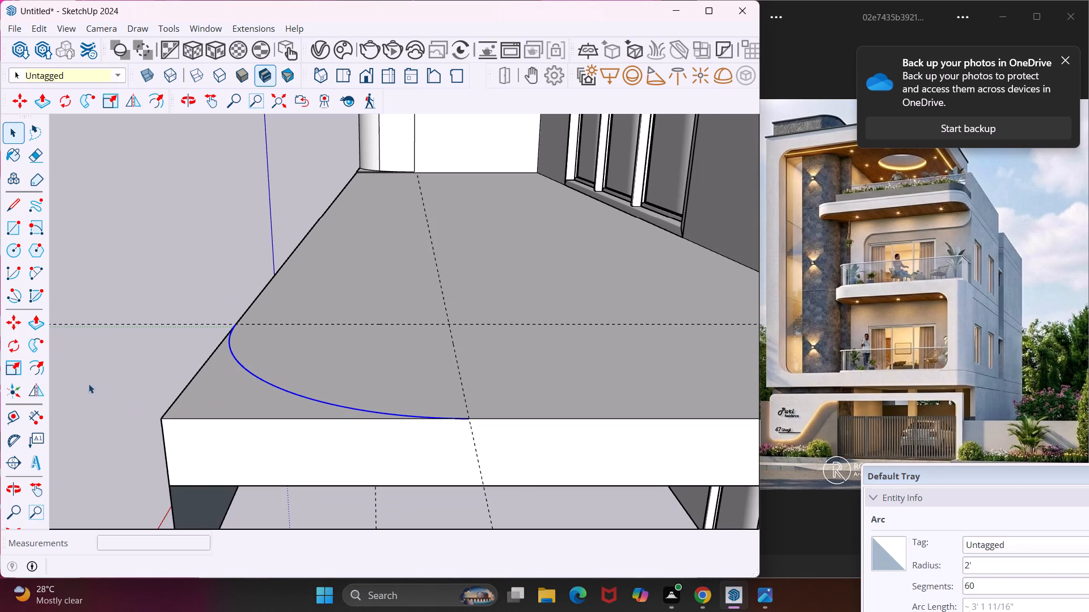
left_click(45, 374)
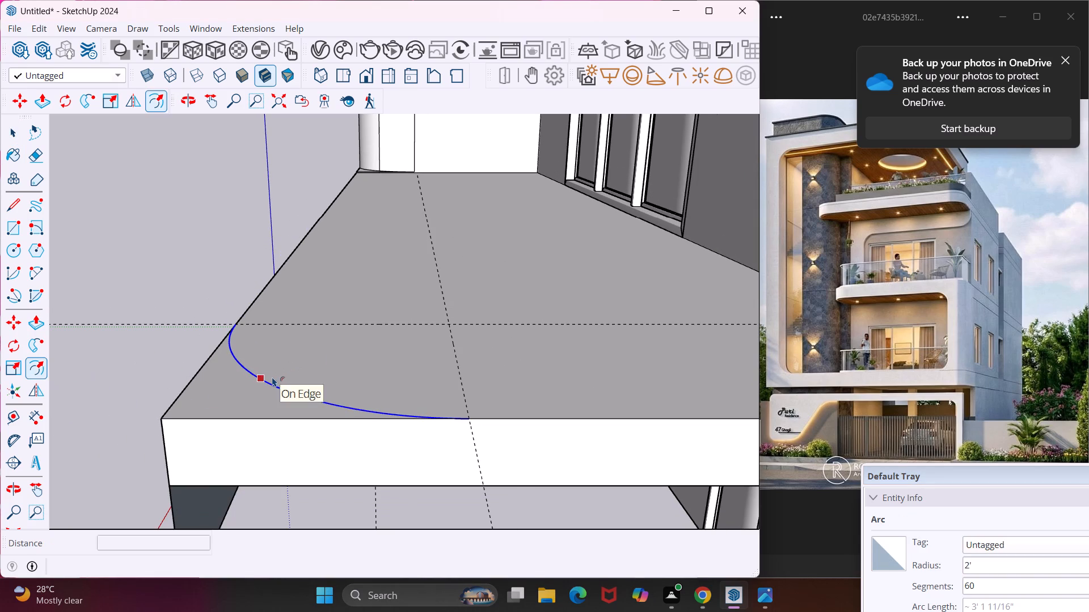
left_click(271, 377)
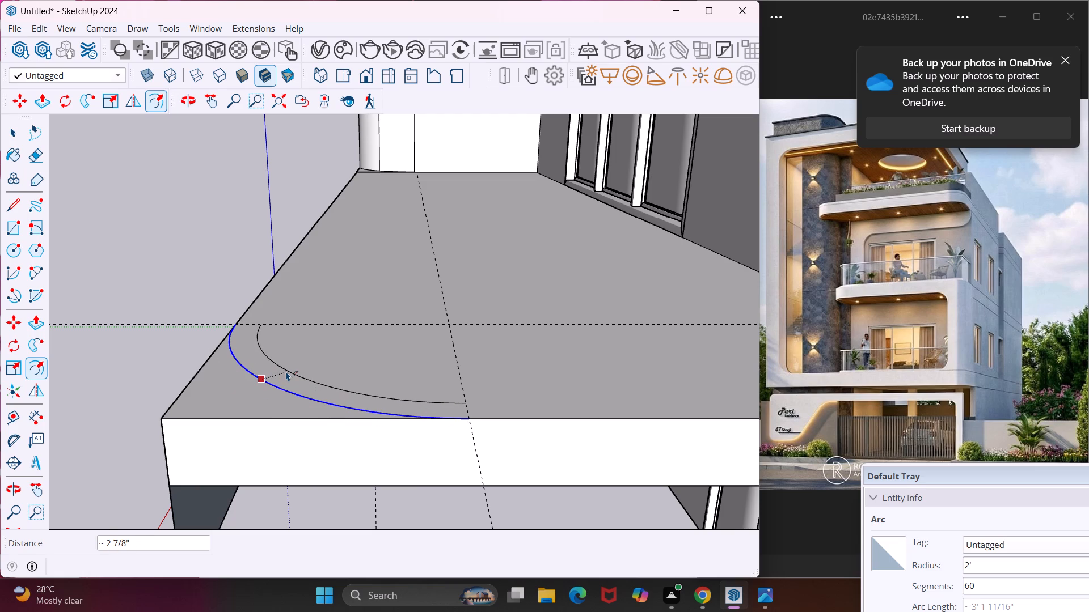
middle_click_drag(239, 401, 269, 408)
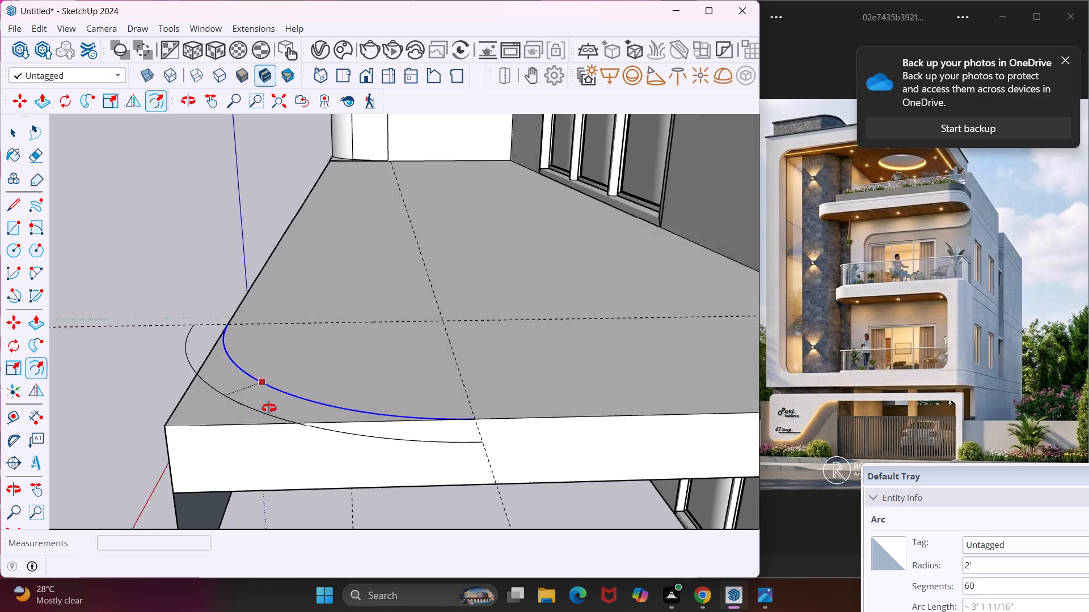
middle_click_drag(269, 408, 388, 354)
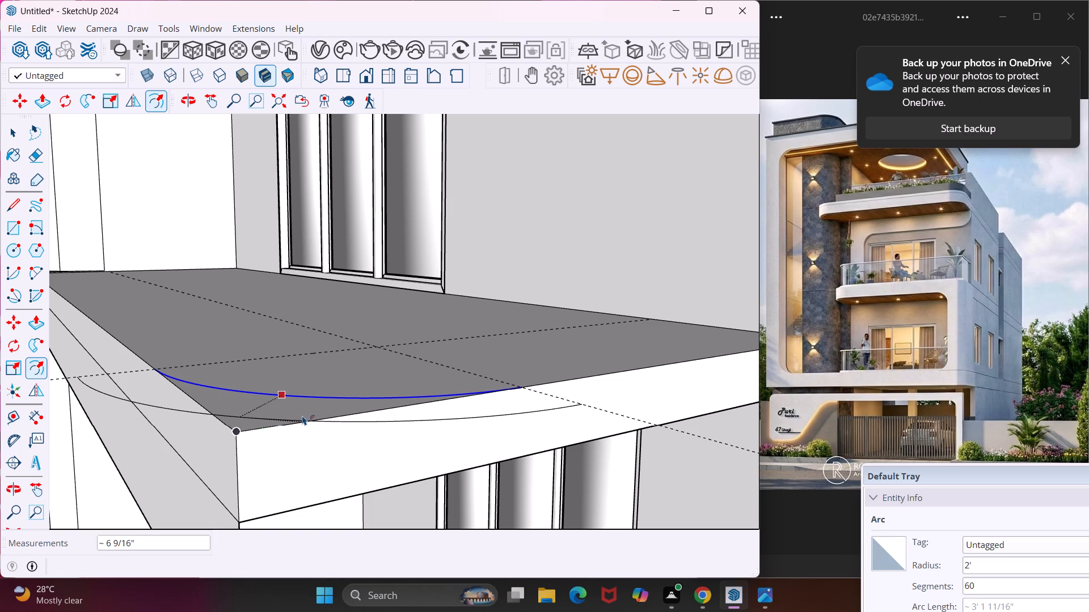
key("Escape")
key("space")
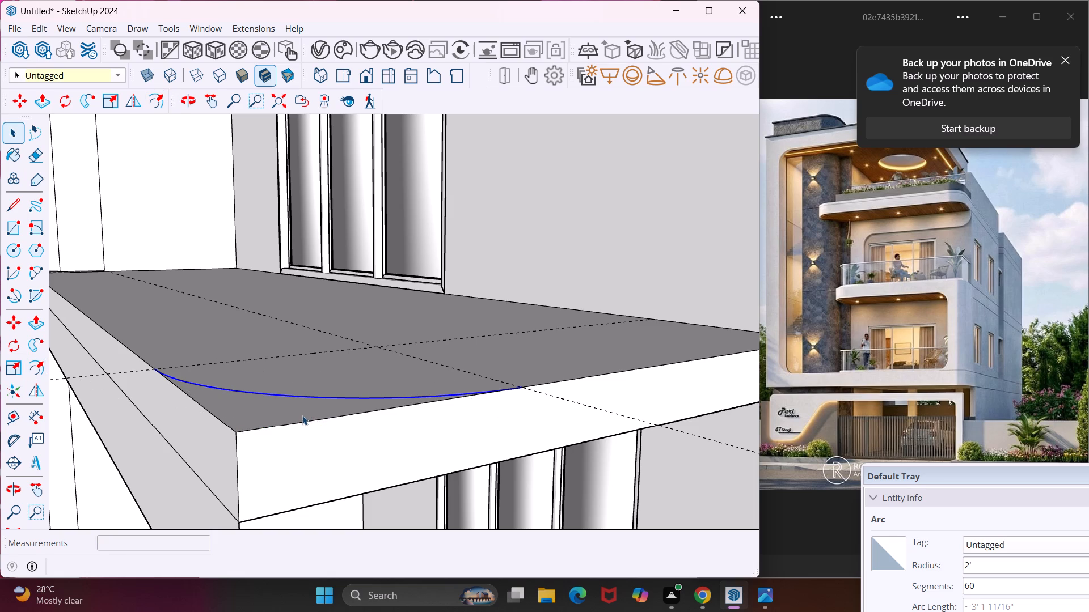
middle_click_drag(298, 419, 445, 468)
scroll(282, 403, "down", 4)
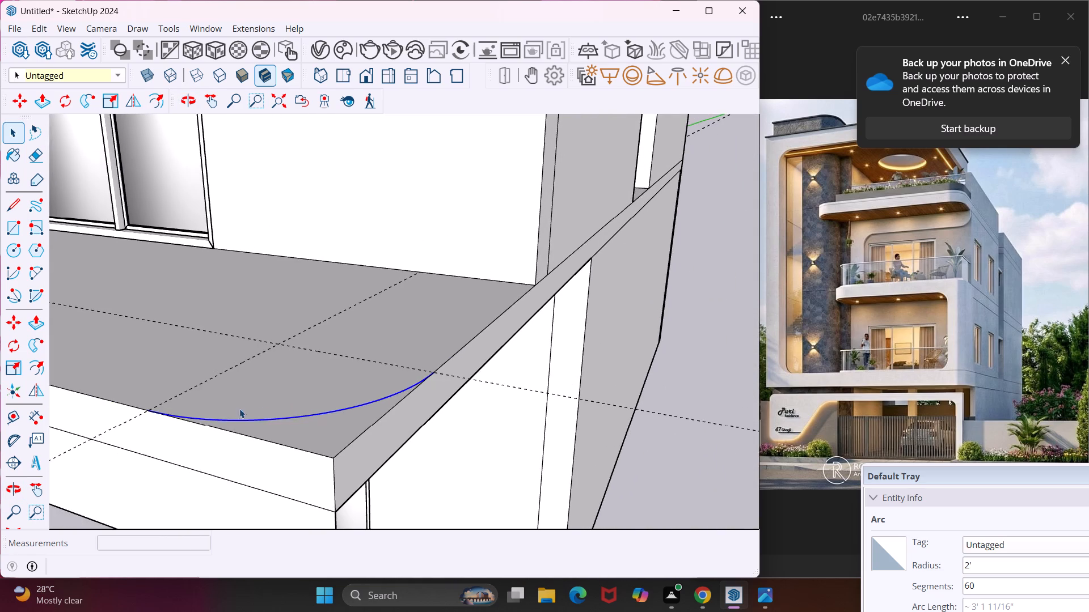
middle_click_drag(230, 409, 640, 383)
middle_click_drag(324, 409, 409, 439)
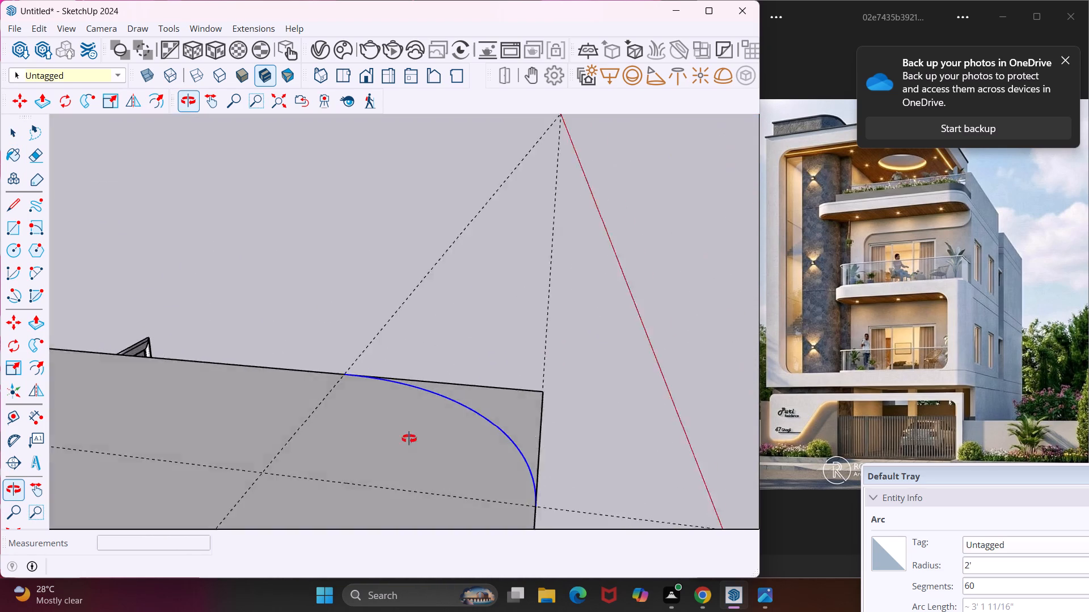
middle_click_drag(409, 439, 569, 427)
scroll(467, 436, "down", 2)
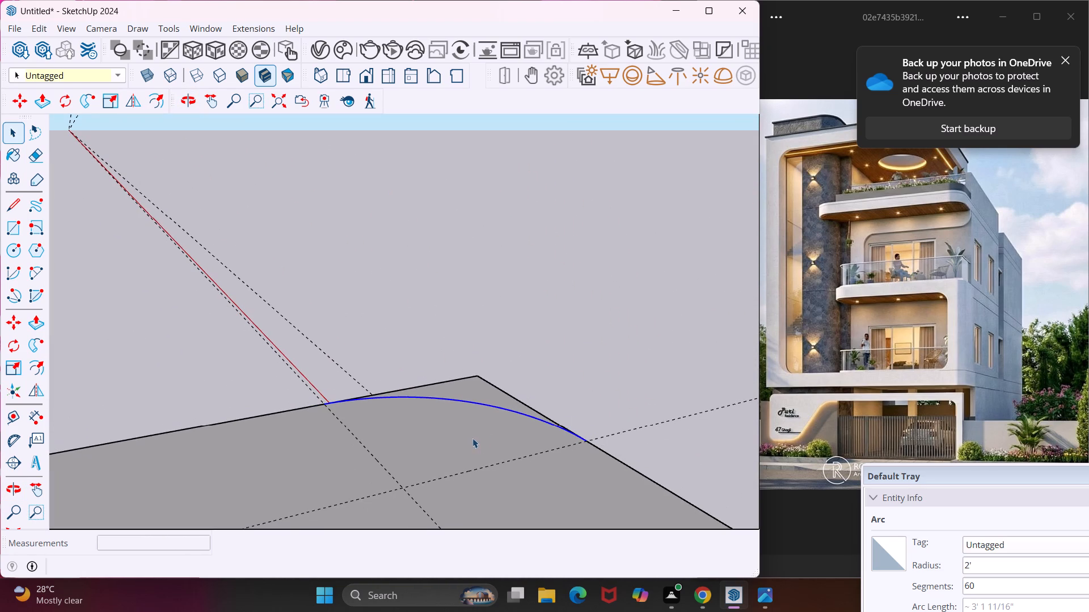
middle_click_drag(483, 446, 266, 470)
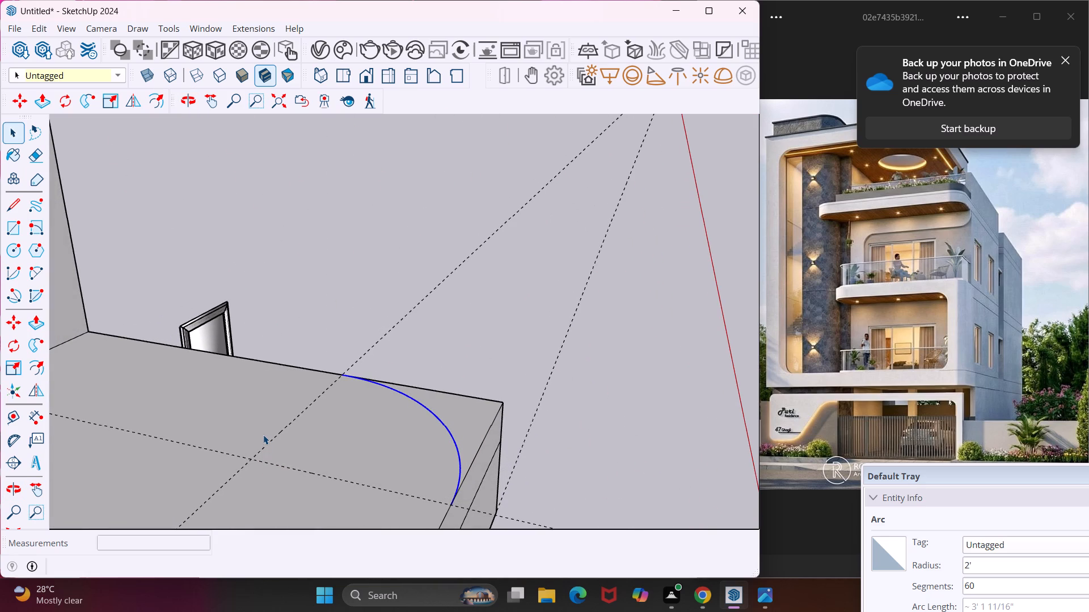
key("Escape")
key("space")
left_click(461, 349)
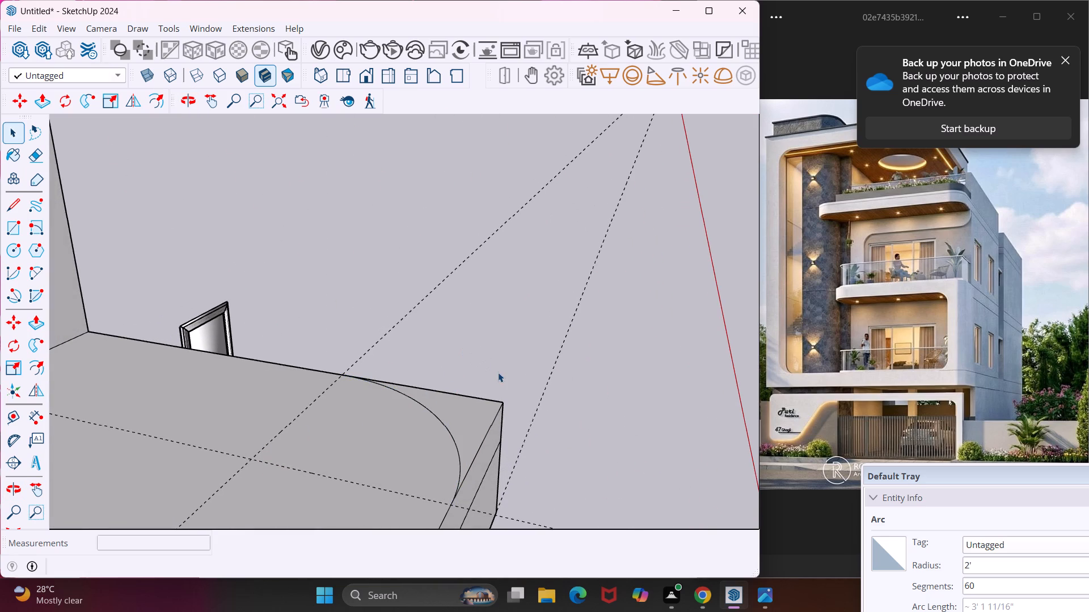
Place two guides 4" further inward from the existing 2' guides on the lowest balcony slab's top face.
middle_click_drag(498, 372, 353, 373)
scroll(327, 375, "down", 5)
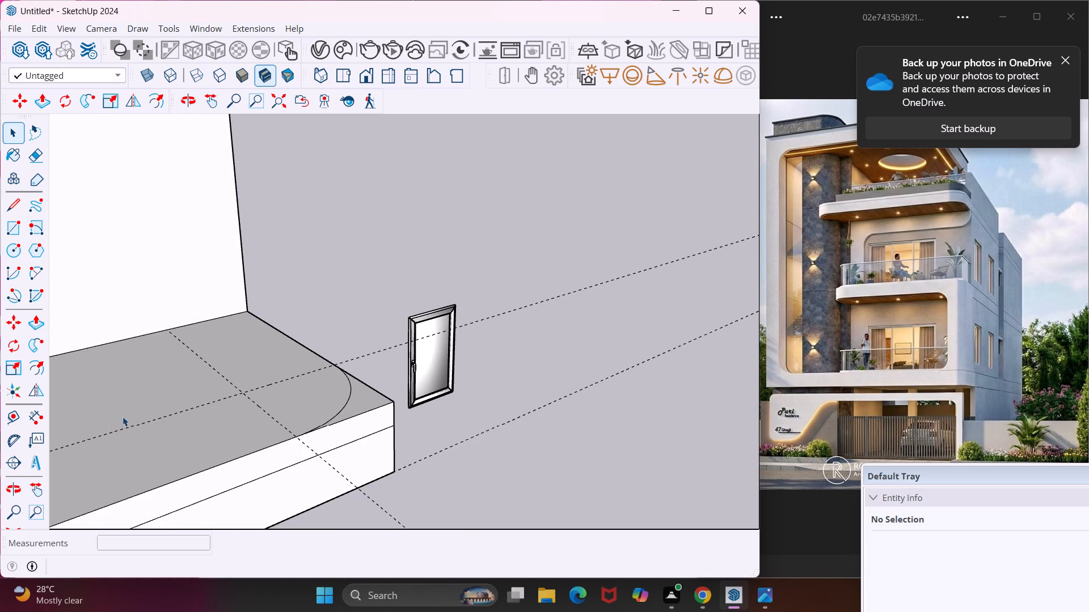
left_click(14, 423)
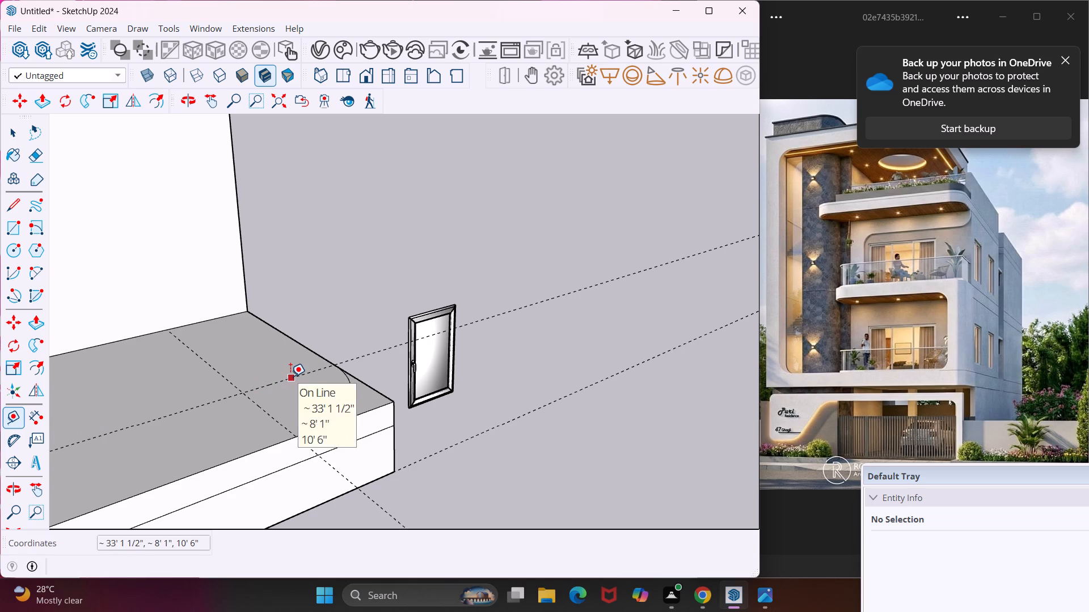
left_click(290, 376)
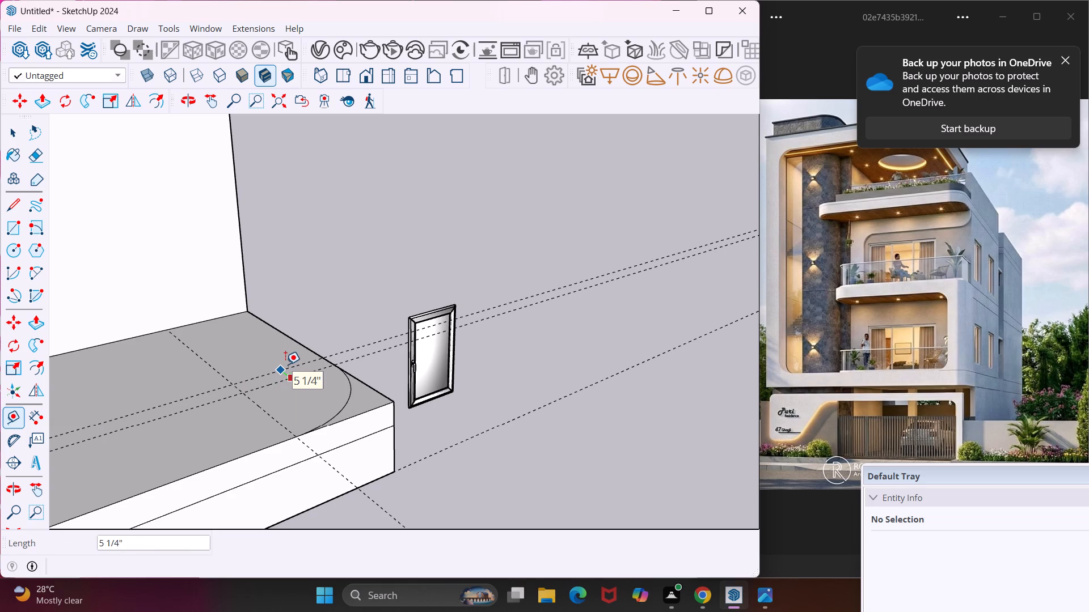
type("4\"")
key("Return")
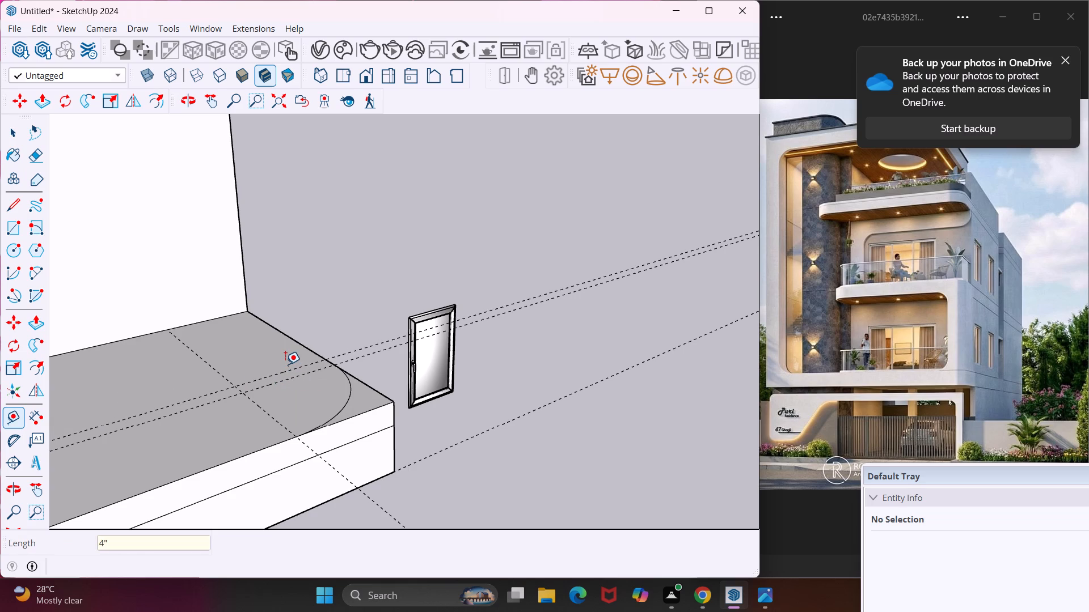
left_click(282, 426)
type("4\"")
key("Return")
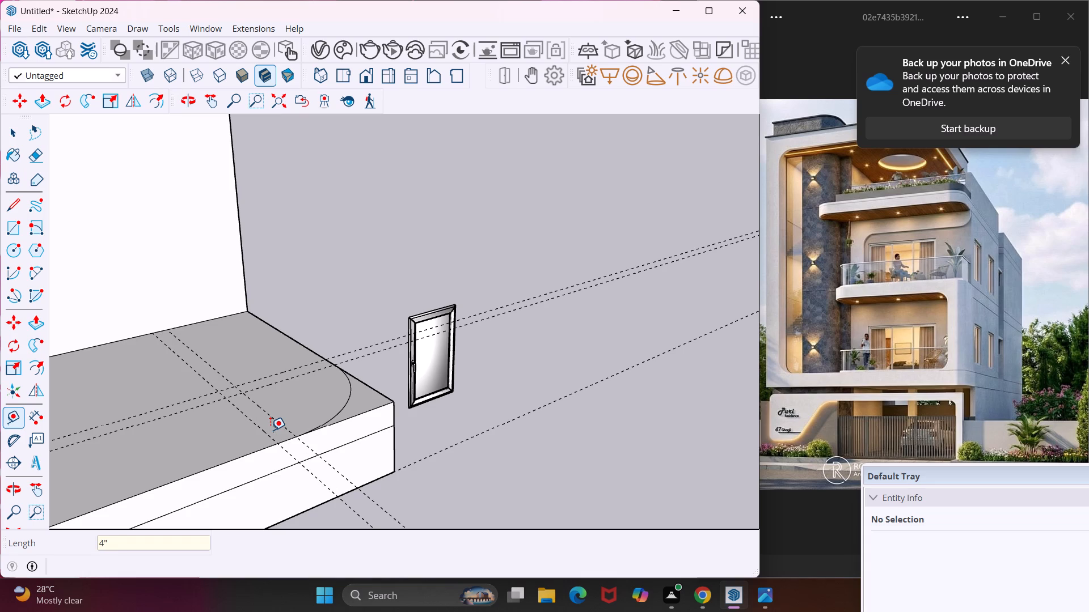
key("Escape")
key("space")
middle_click_drag(271, 431, 323, 512)
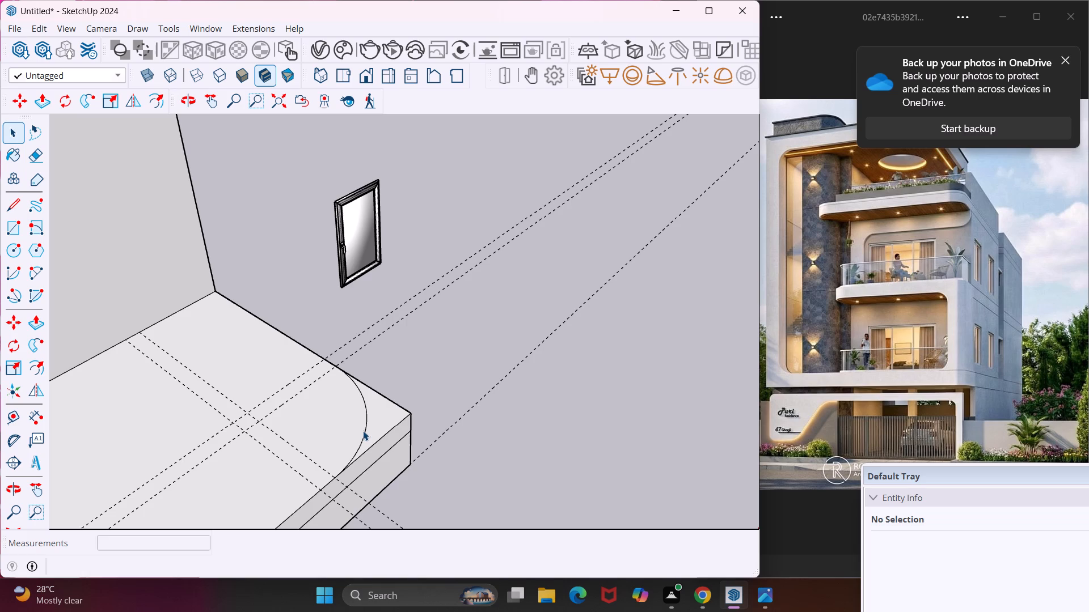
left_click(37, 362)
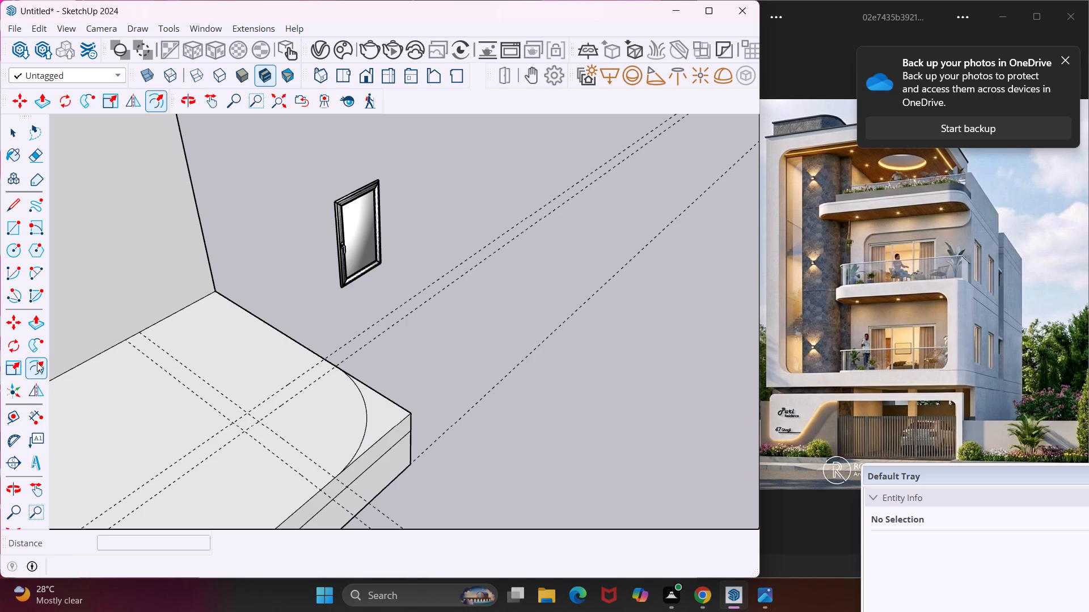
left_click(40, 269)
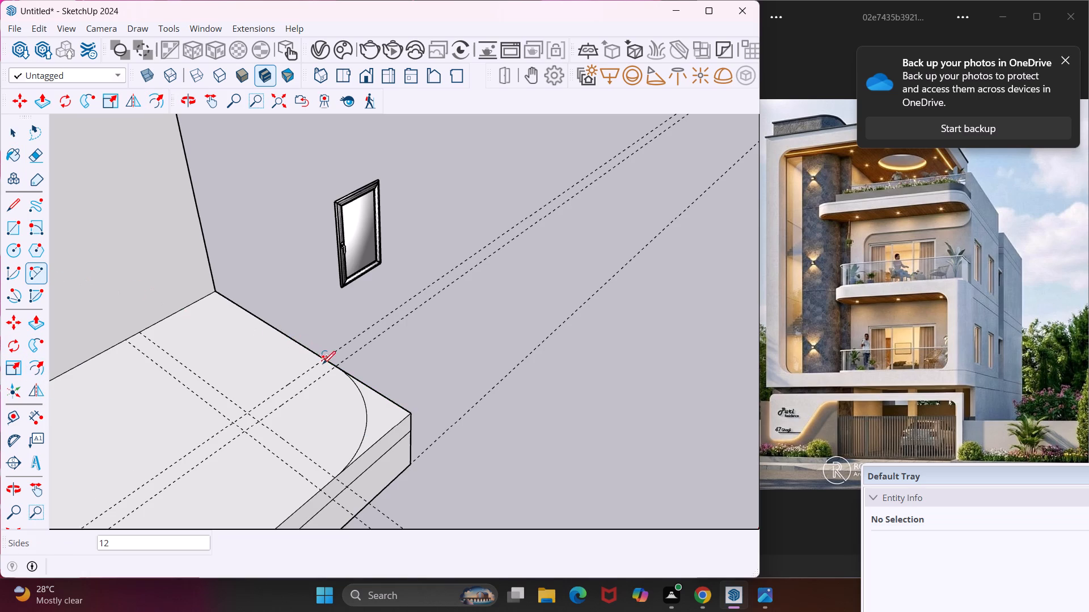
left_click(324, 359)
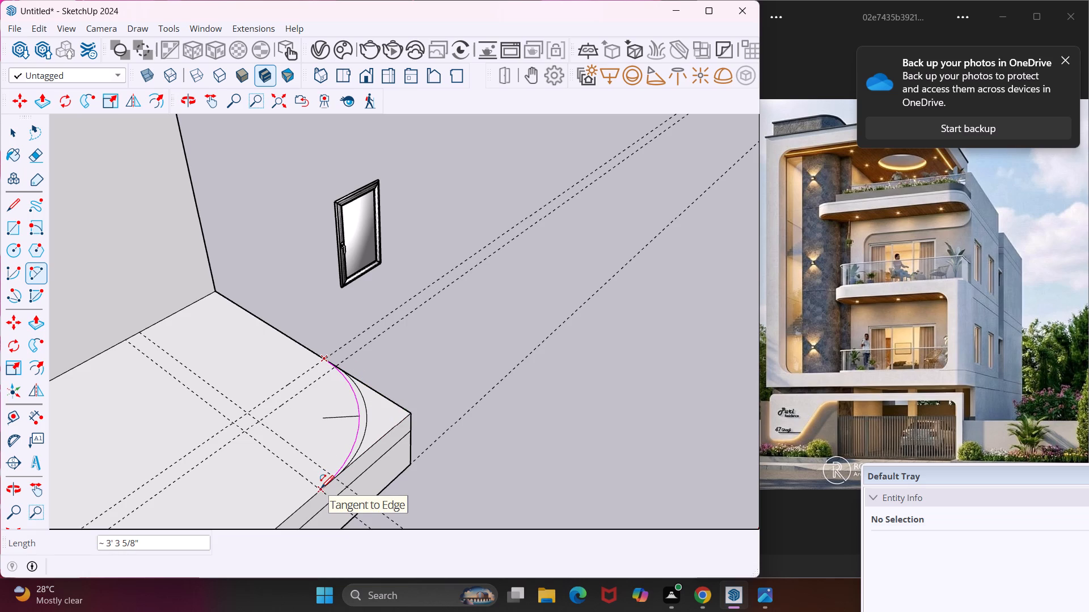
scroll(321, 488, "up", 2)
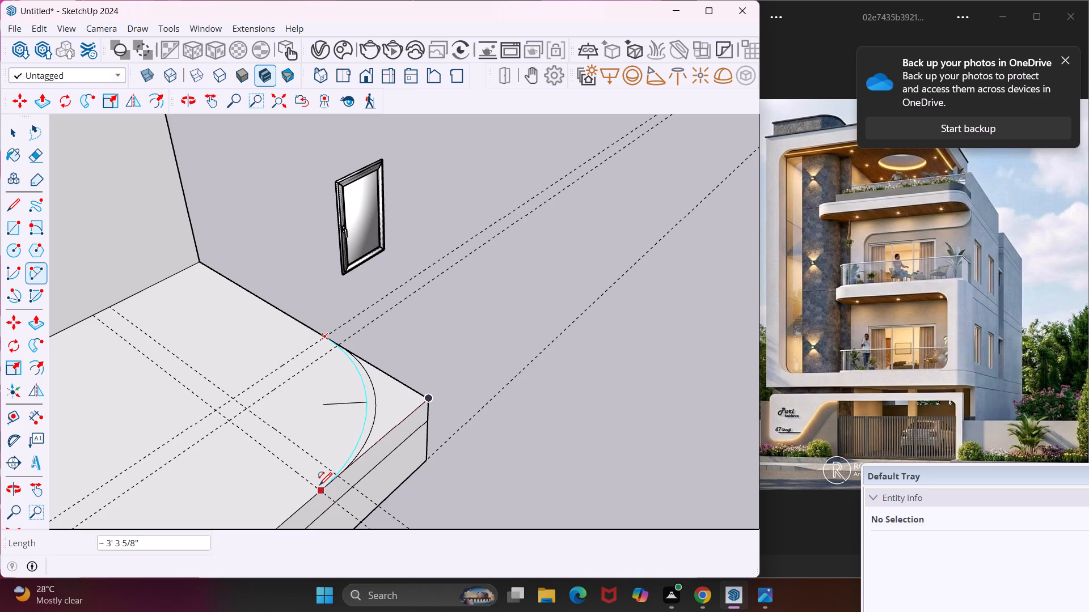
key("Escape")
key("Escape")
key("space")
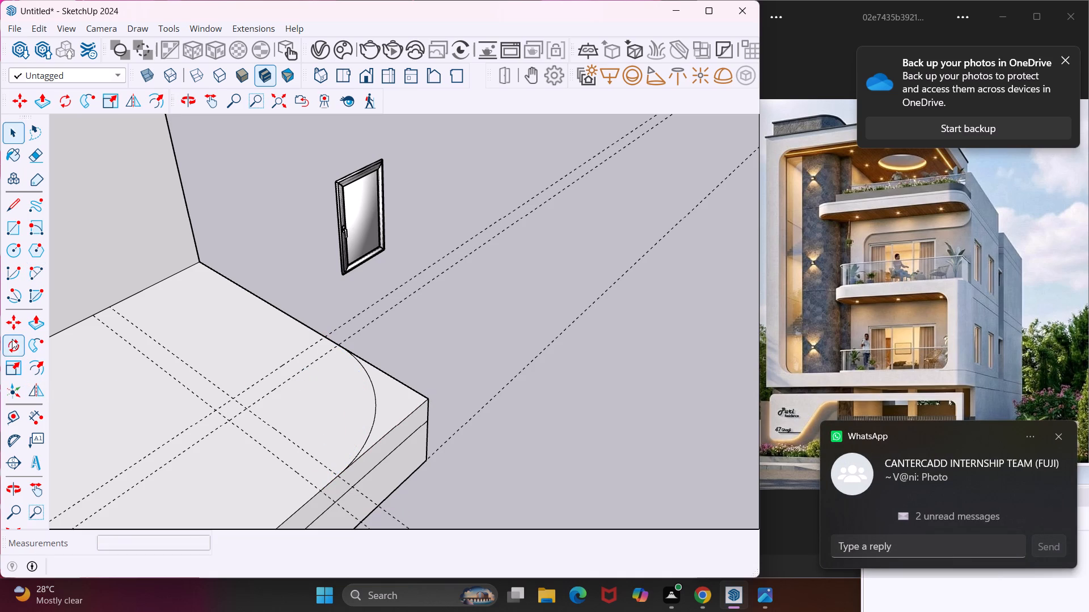
Place guides 4" inward from the side edge and the front edge on the lowest balcony slab's top face.
left_click(19, 420)
left_click(316, 330)
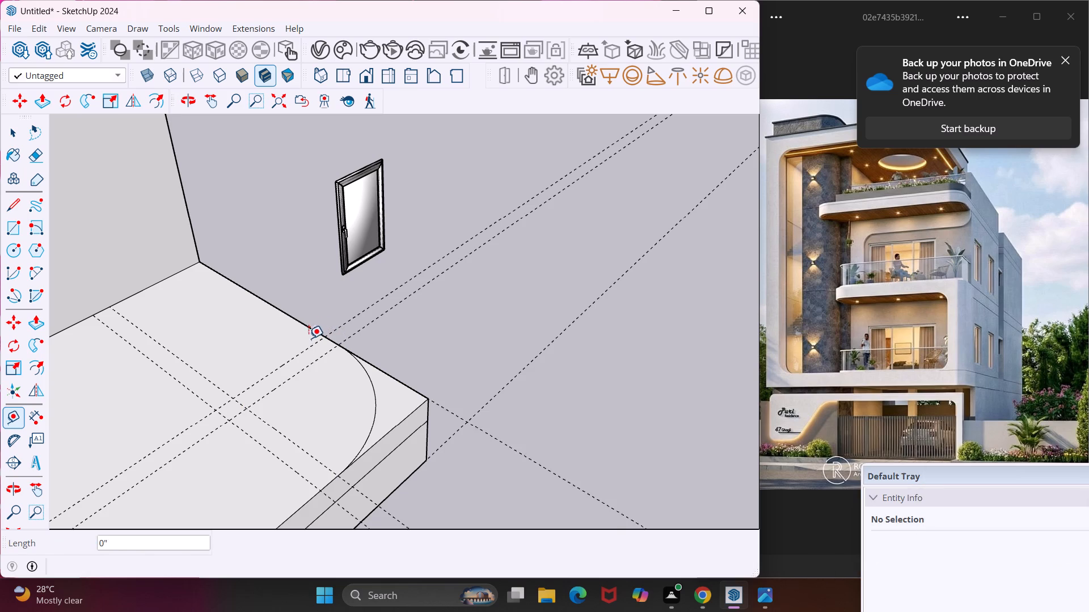
type("4\"")
key("Return")
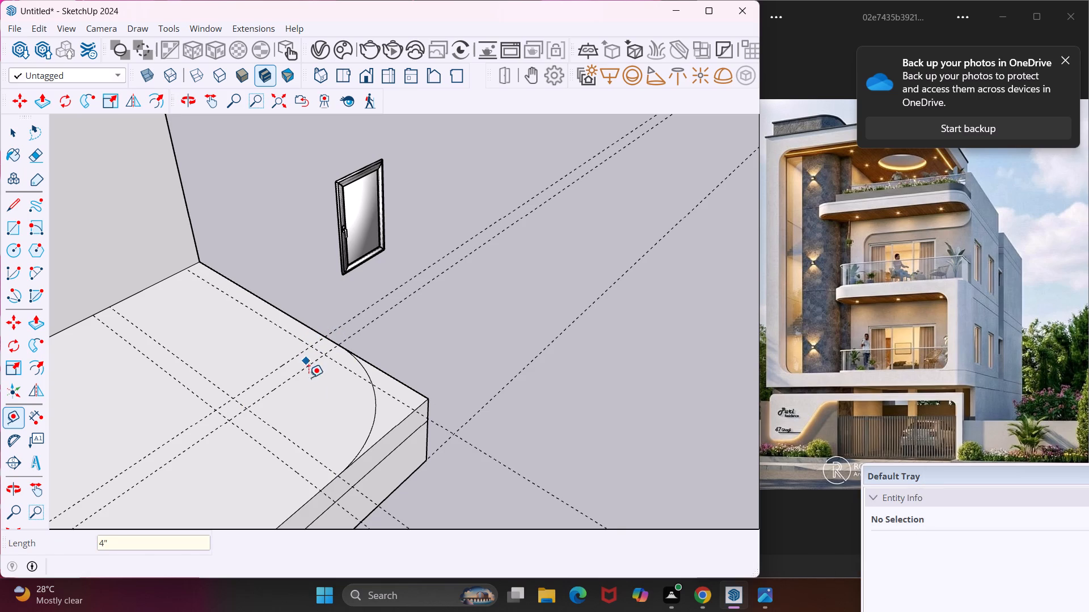
left_click(309, 498)
type("4\"")
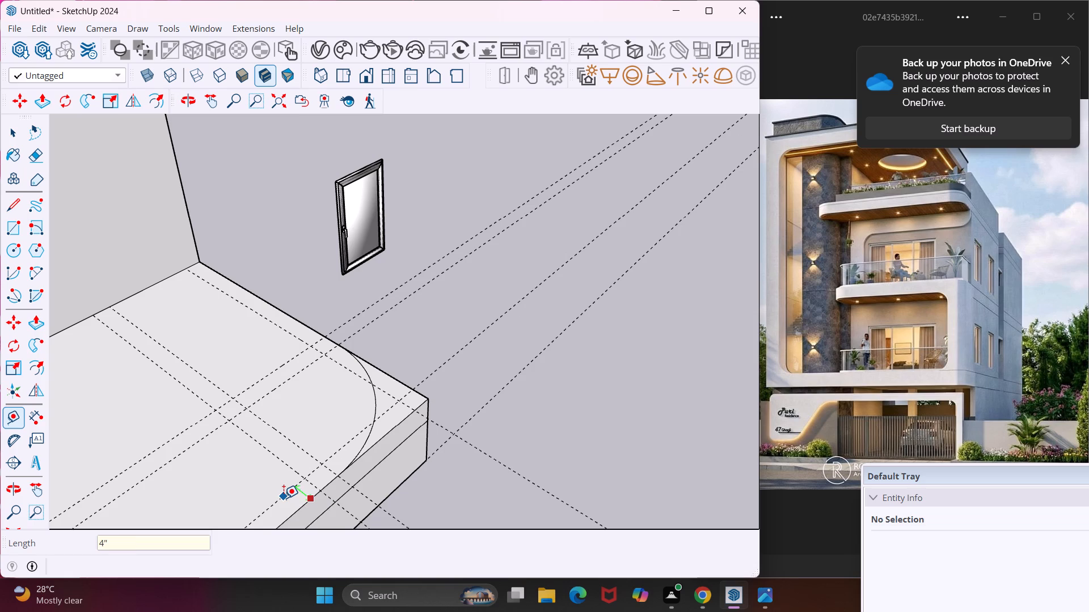
key("Return")
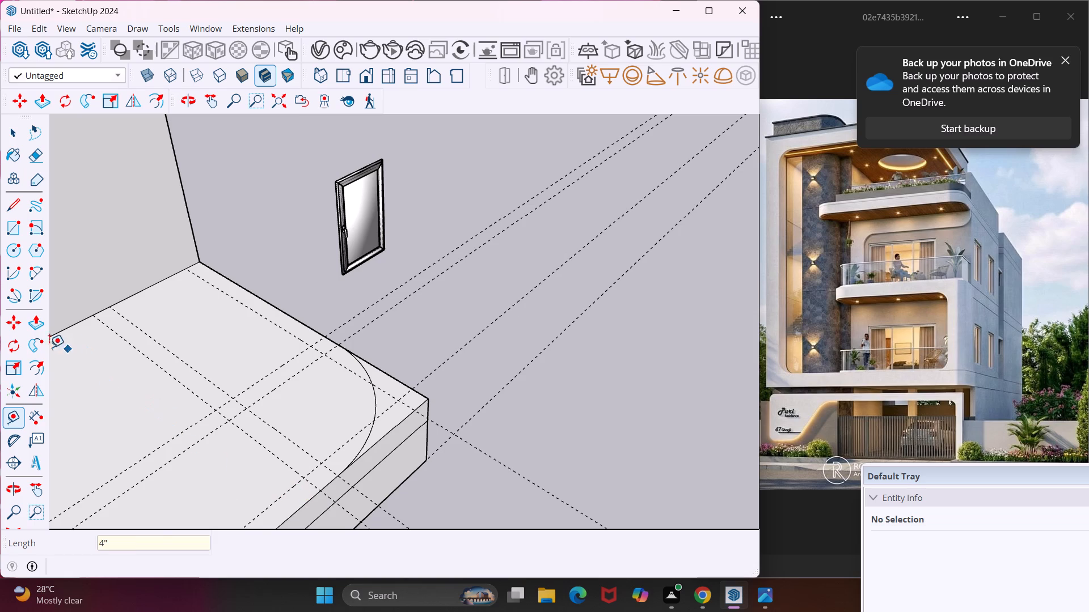
Draw an inset corner arc with a bulge of about 8" between the intersections of the 4" edge guides and the inner guides.
left_click(35, 275)
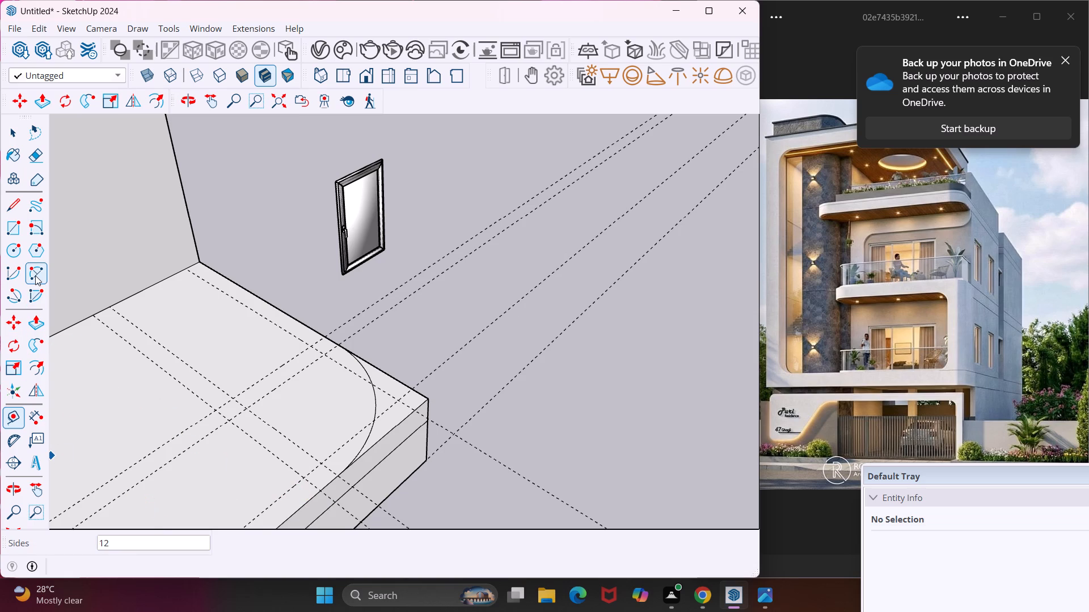
left_click(313, 346)
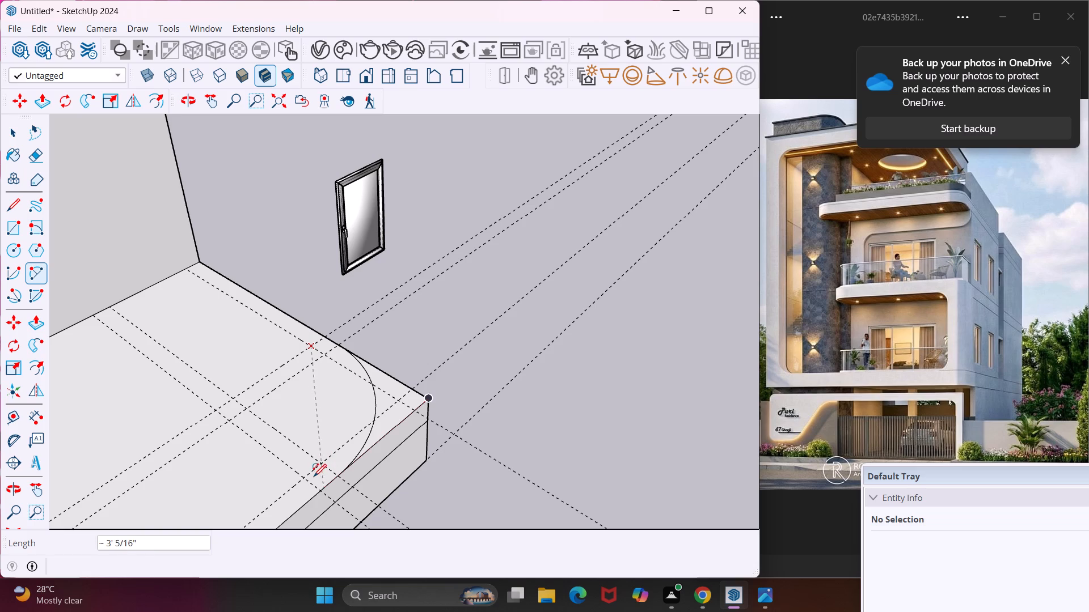
left_click(303, 477)
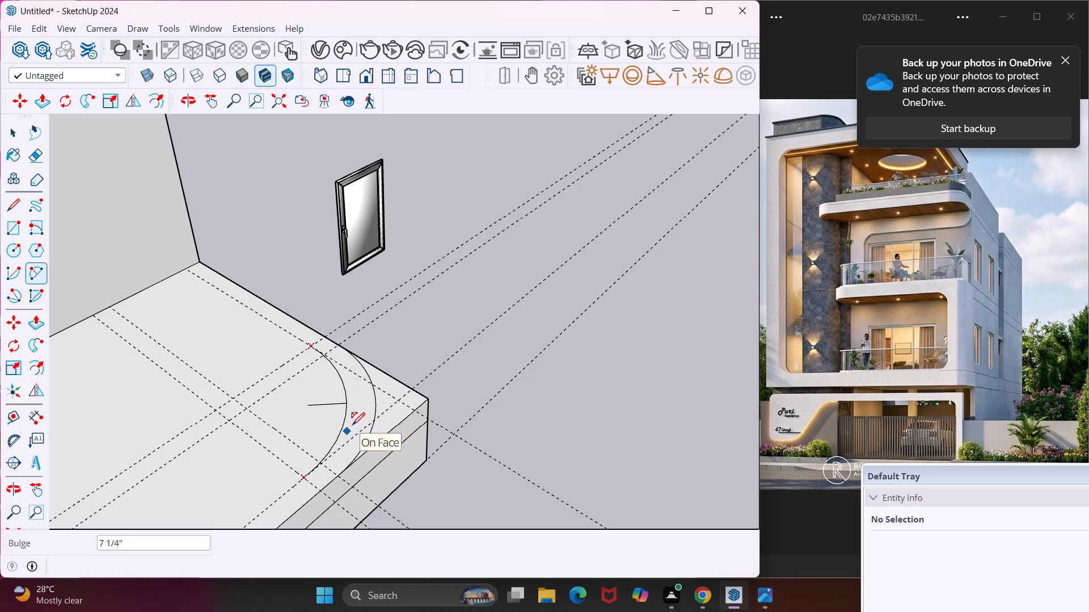
scroll(352, 425, "up", 3)
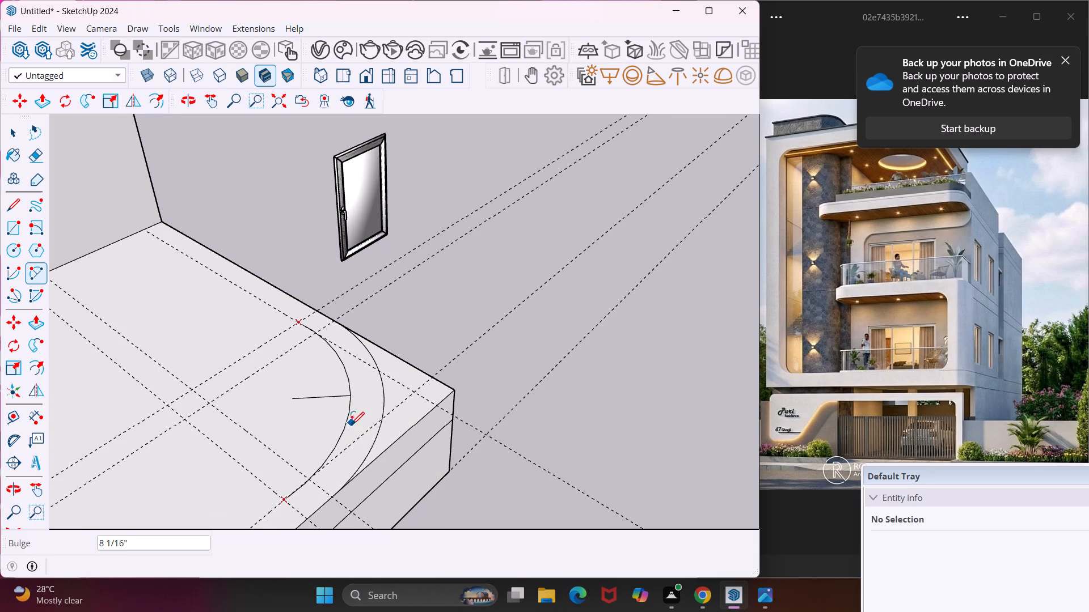
left_click(352, 424)
key("Escape")
key("space")
Set the inset corner arc on the lowest balcony slab to 60 segments.
left_click(340, 432)
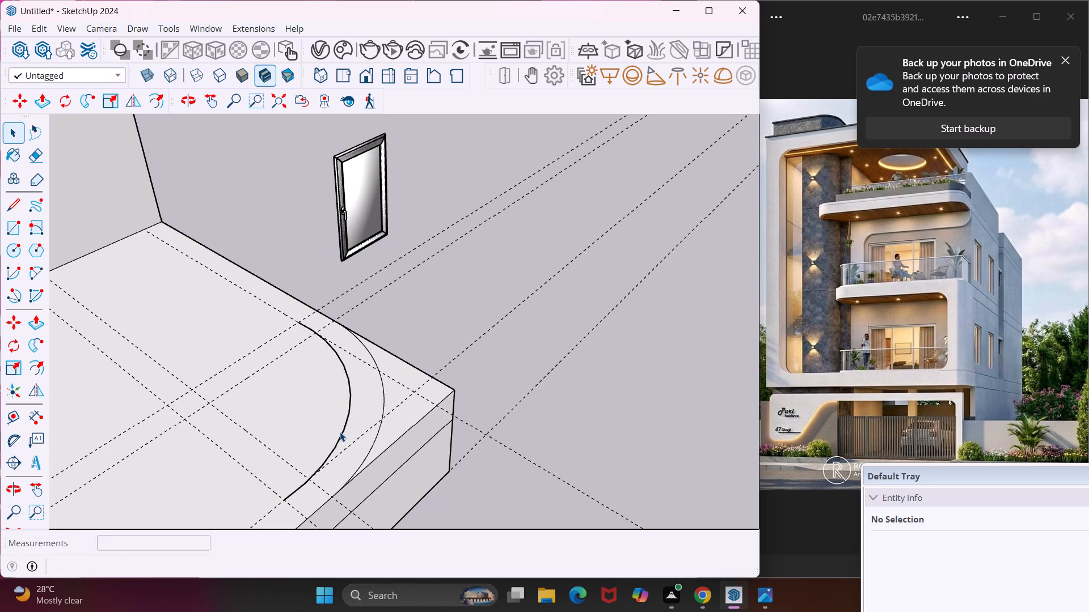
left_click(340, 433)
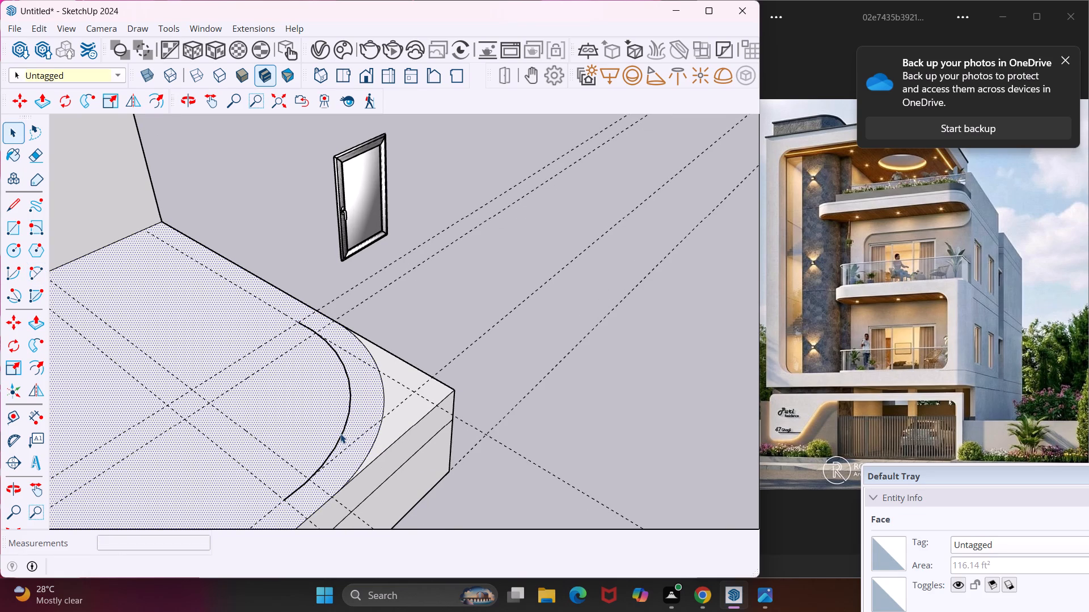
scroll(340, 433, "up", 7)
left_click(340, 440)
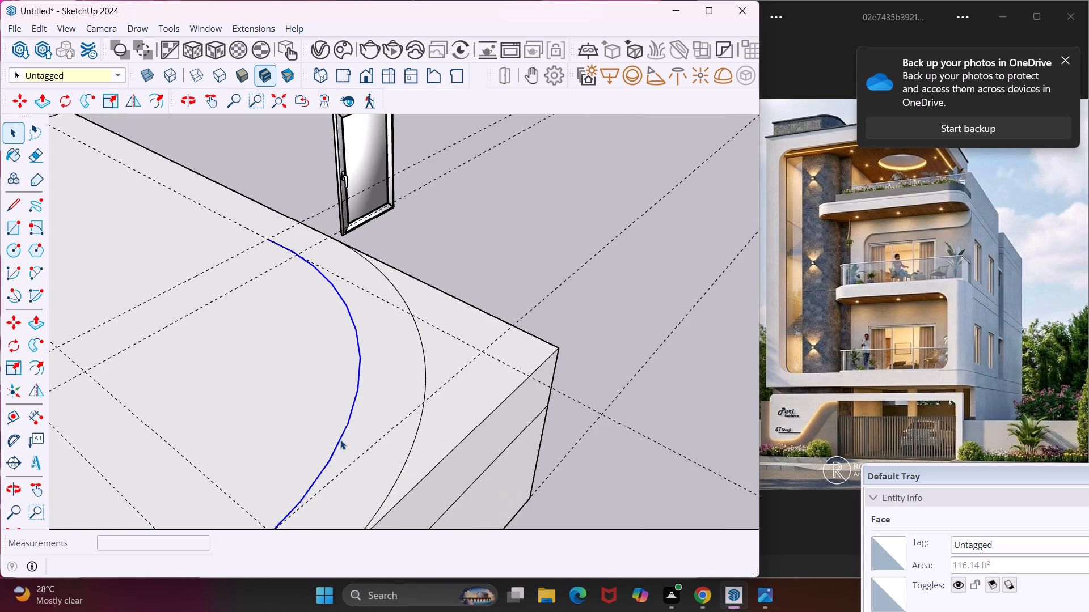
right_click(340, 439)
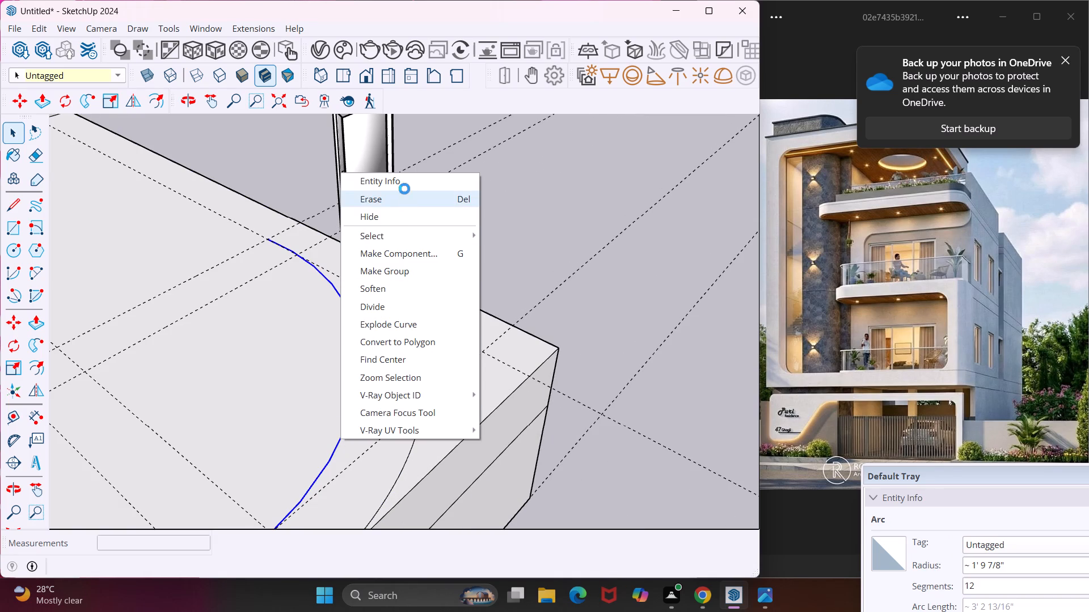
left_click(406, 182)
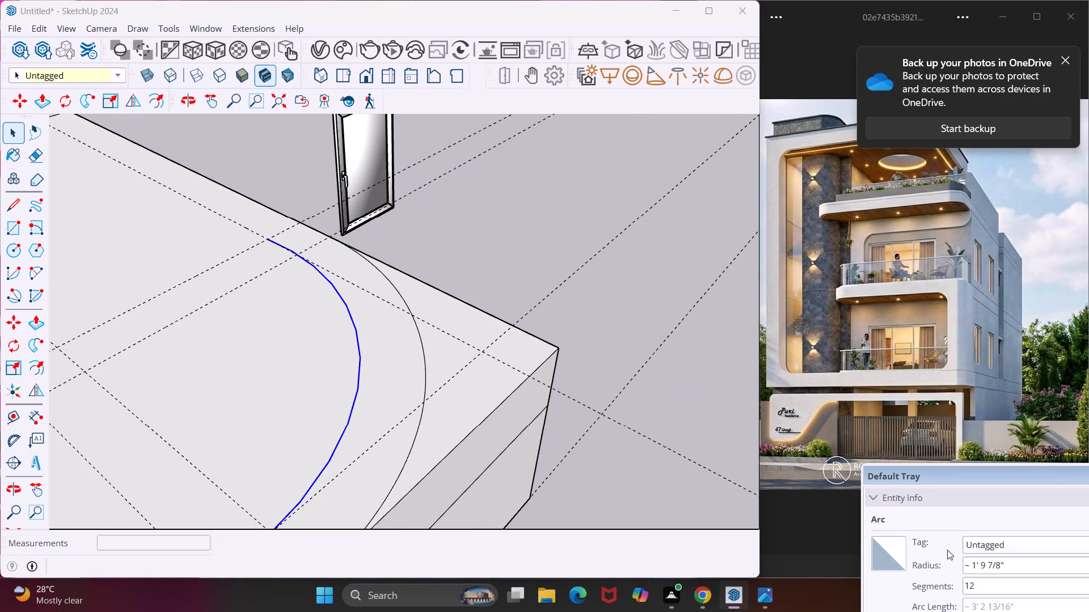
left_click(987, 583)
key("BackSpace")
key("BackSpace")
key("BackSpace")
type("60")
key("Return")
left_click(474, 266)
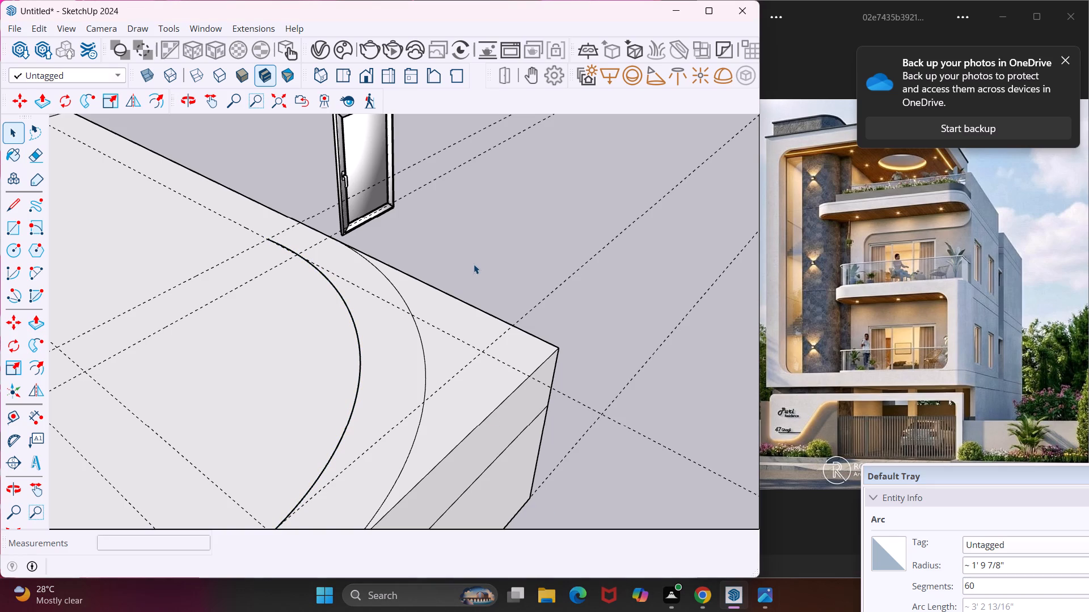
Draw a 3' 8" line from the inset arc's side end along the 4" side guide to the house wall.
left_click(9, 207)
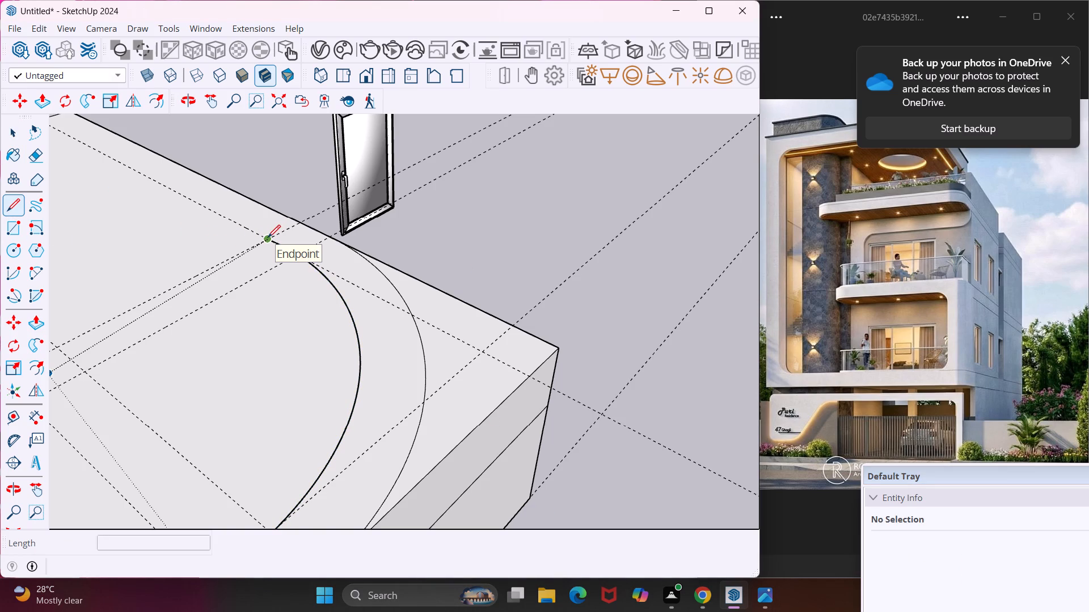
middle_click_drag(268, 237, 211, 268)
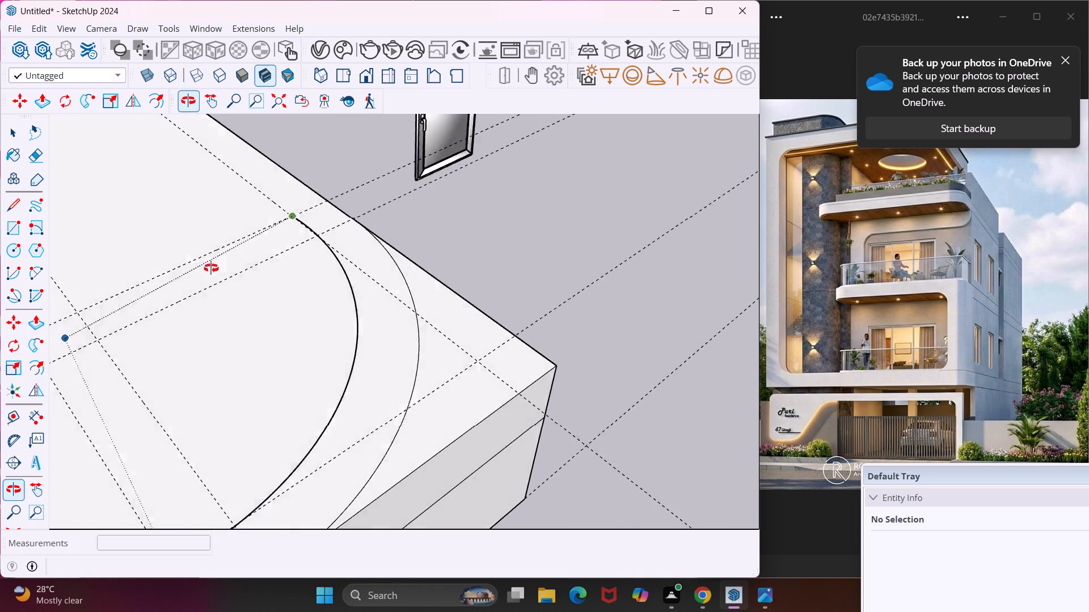
middle_click_drag(211, 268, 111, 293)
scroll(107, 293, "down", 4)
scroll(163, 265, "down", 8)
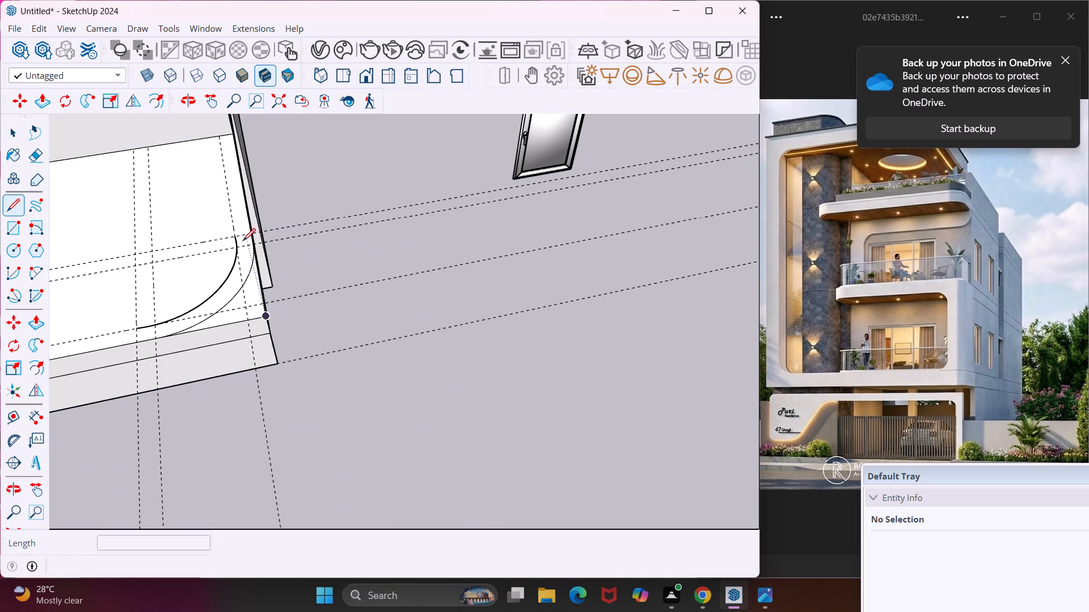
left_click(235, 237)
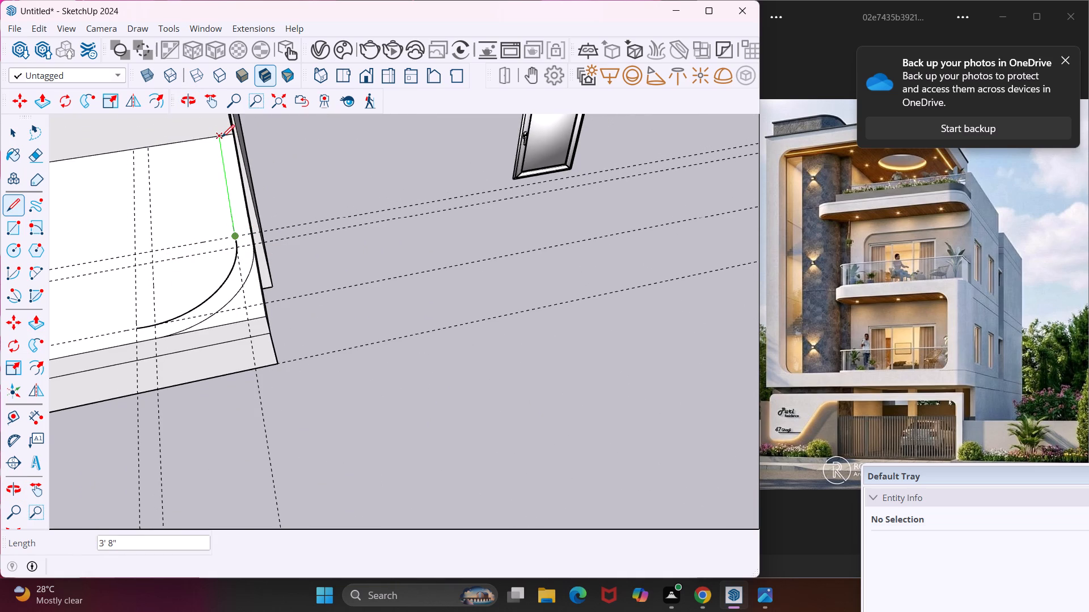
left_click(222, 137)
key("Escape")
key("space")
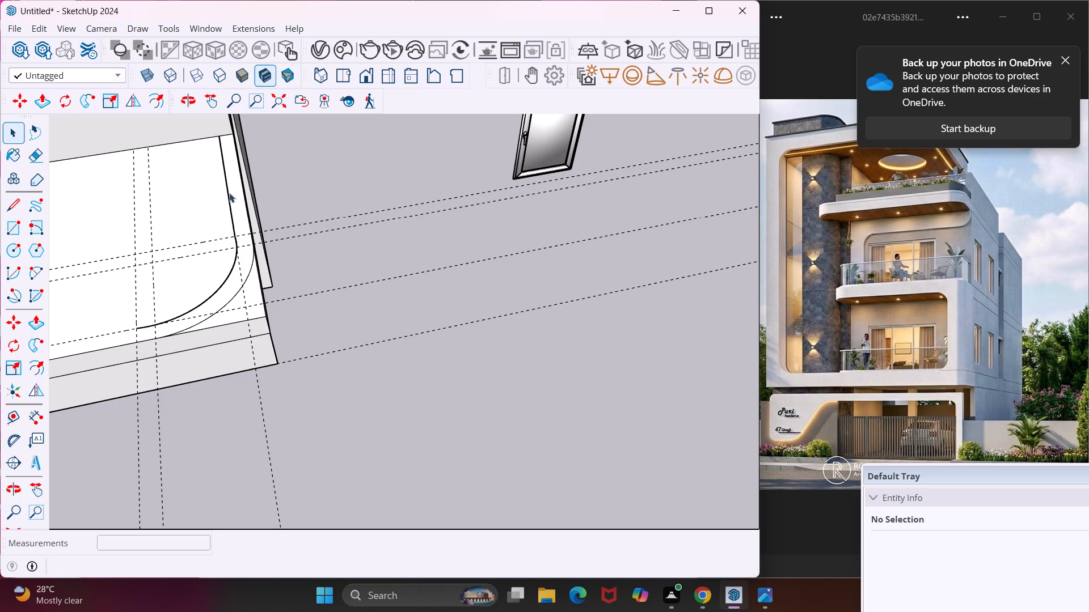
Draw a 4" line from the inset arc's front end to the slab's front edge, along the inner guide.
middle_click_drag(226, 235, 289, 213)
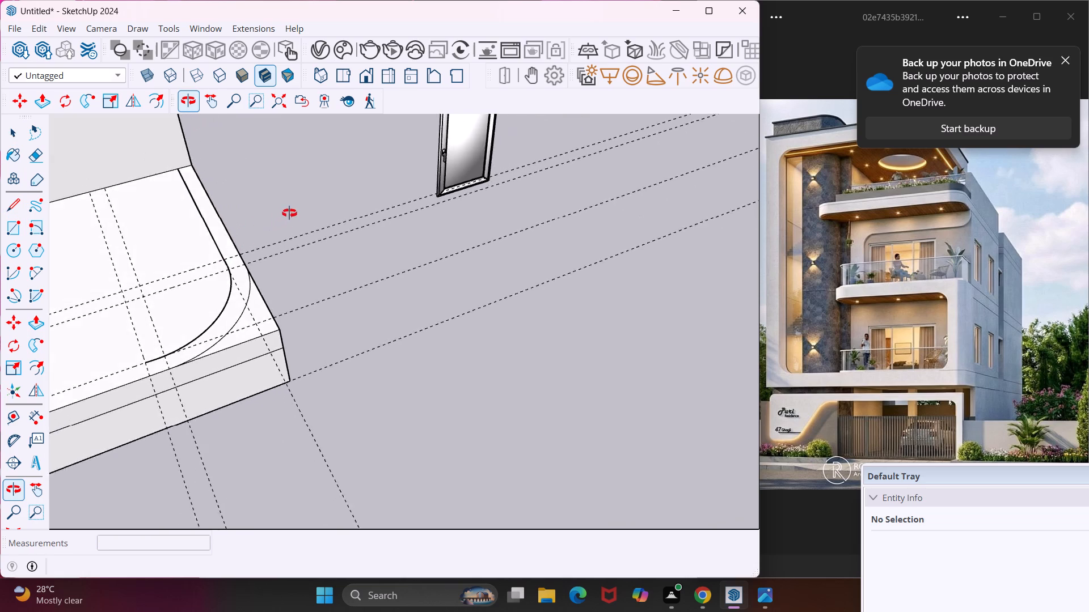
middle_click_drag(289, 213, 335, 175)
scroll(324, 180, "down", 6)
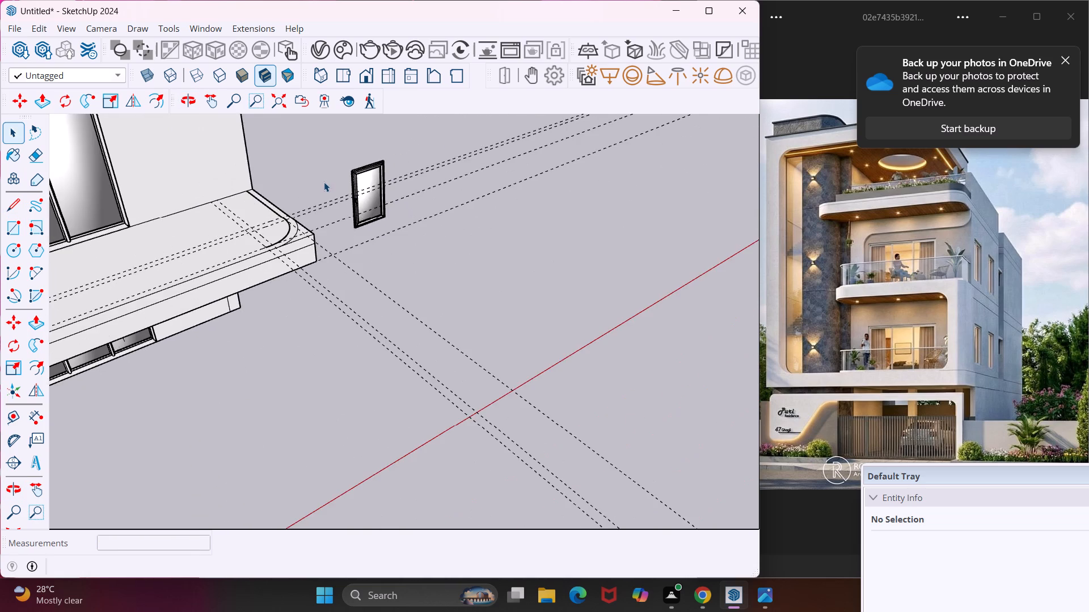
scroll(324, 184, "down", 4)
middle_click_drag(248, 221, 324, 244)
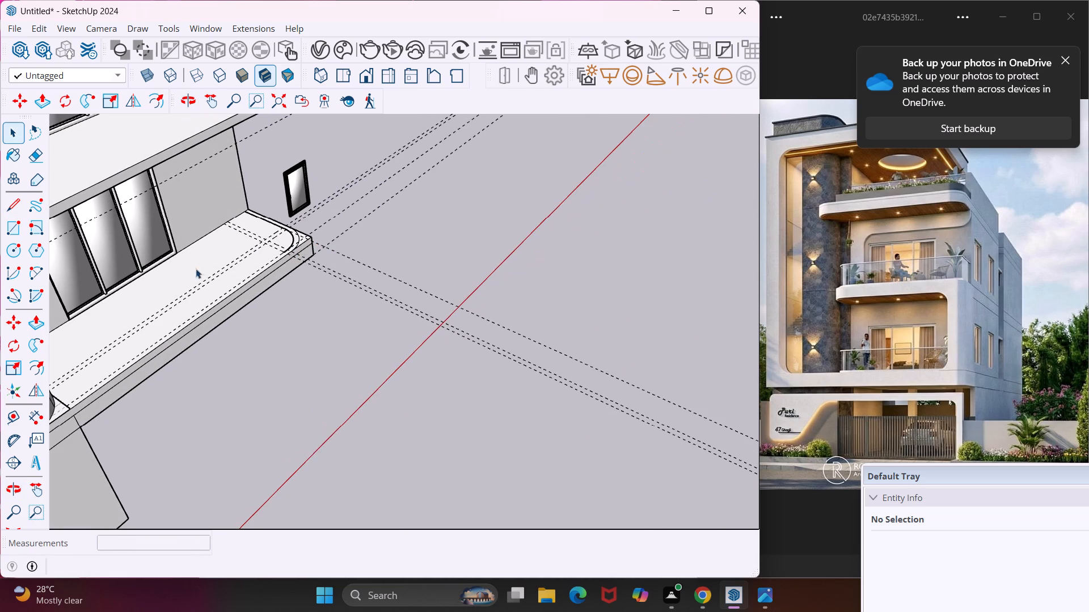
left_click(5, 206)
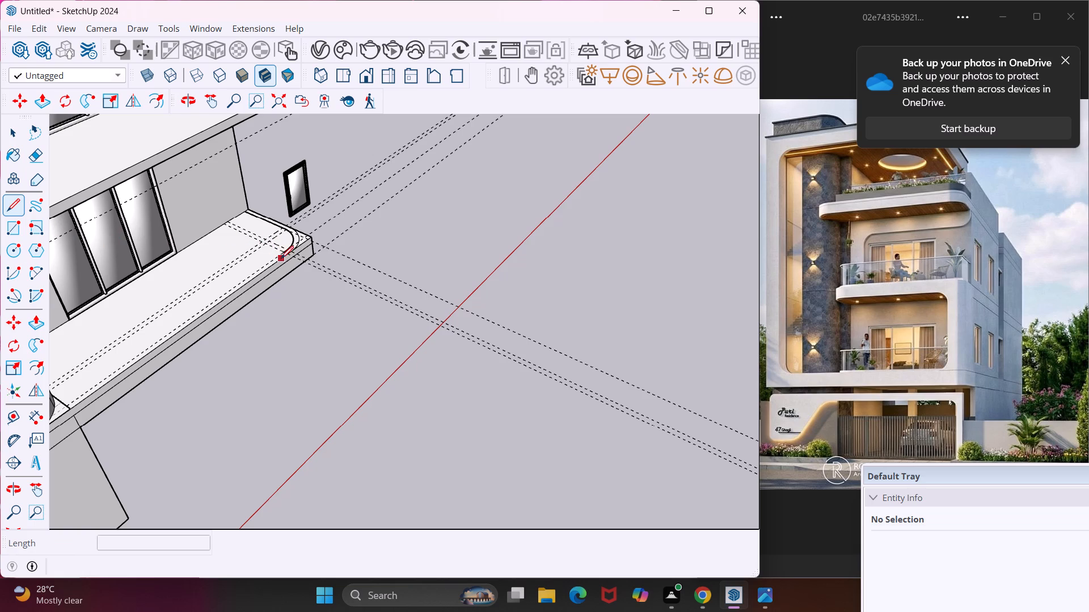
scroll(282, 258, "up", 14)
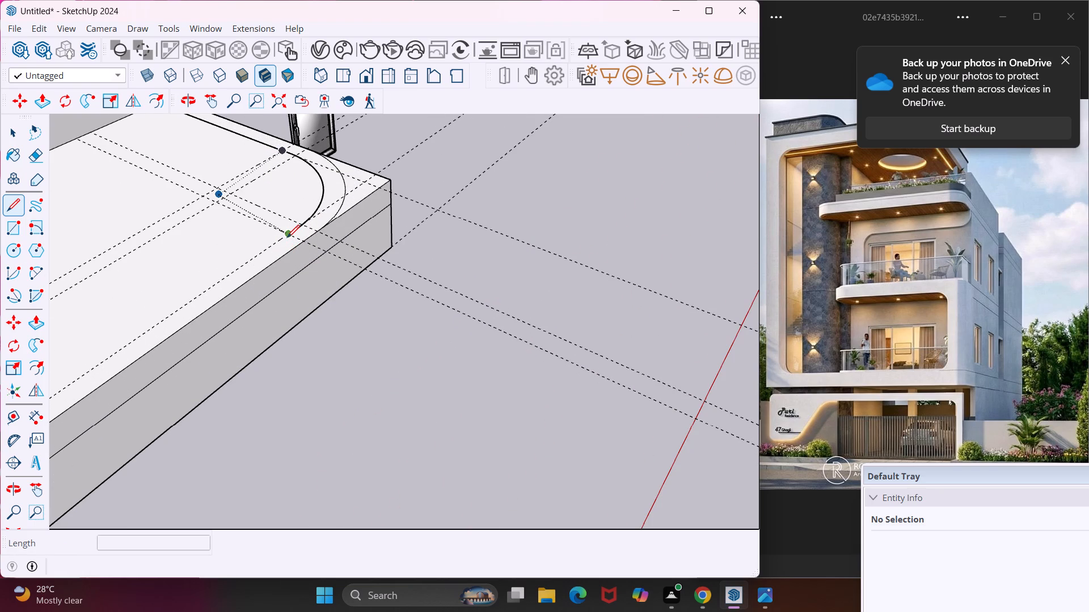
left_click(287, 237)
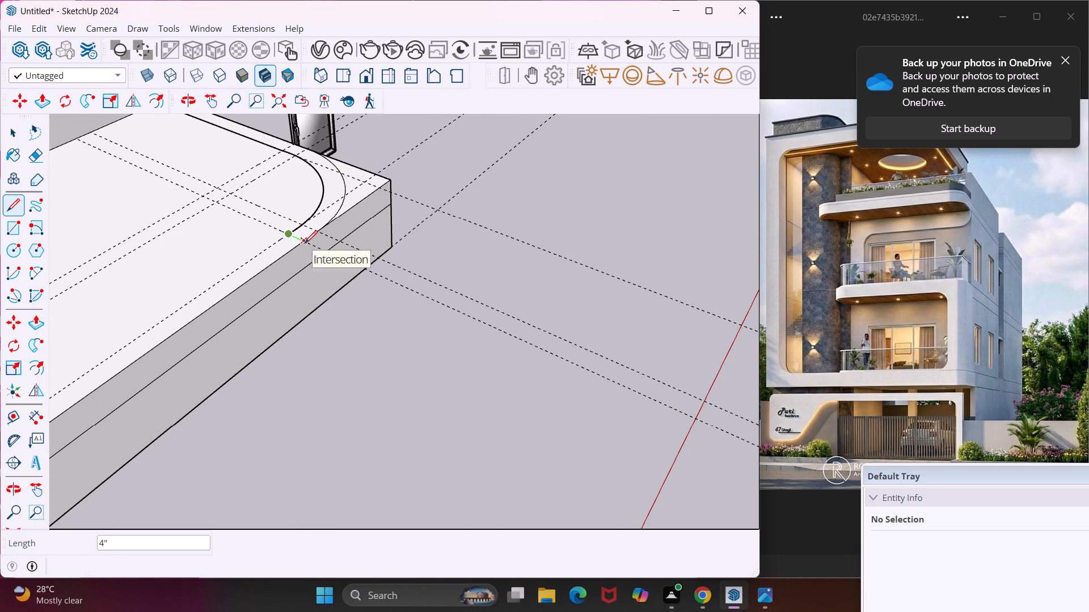
left_click(305, 243)
scroll(292, 236, "down", 7)
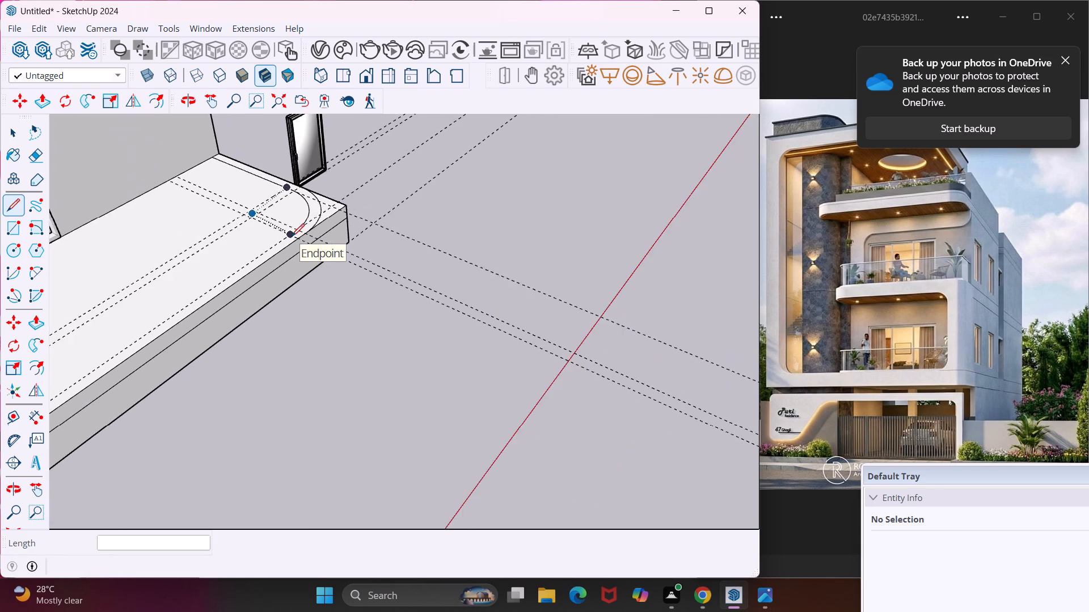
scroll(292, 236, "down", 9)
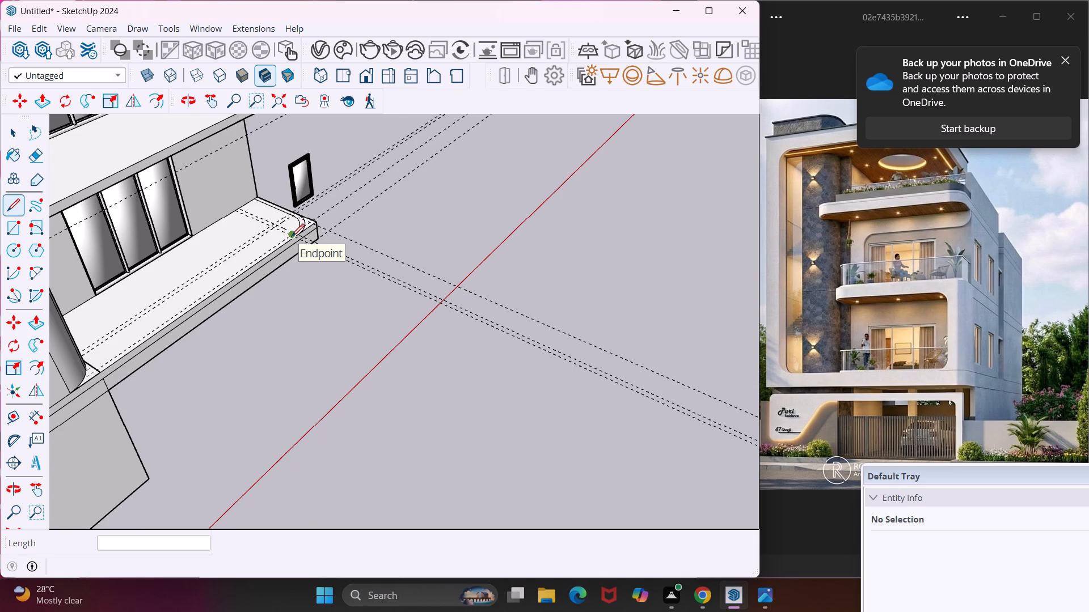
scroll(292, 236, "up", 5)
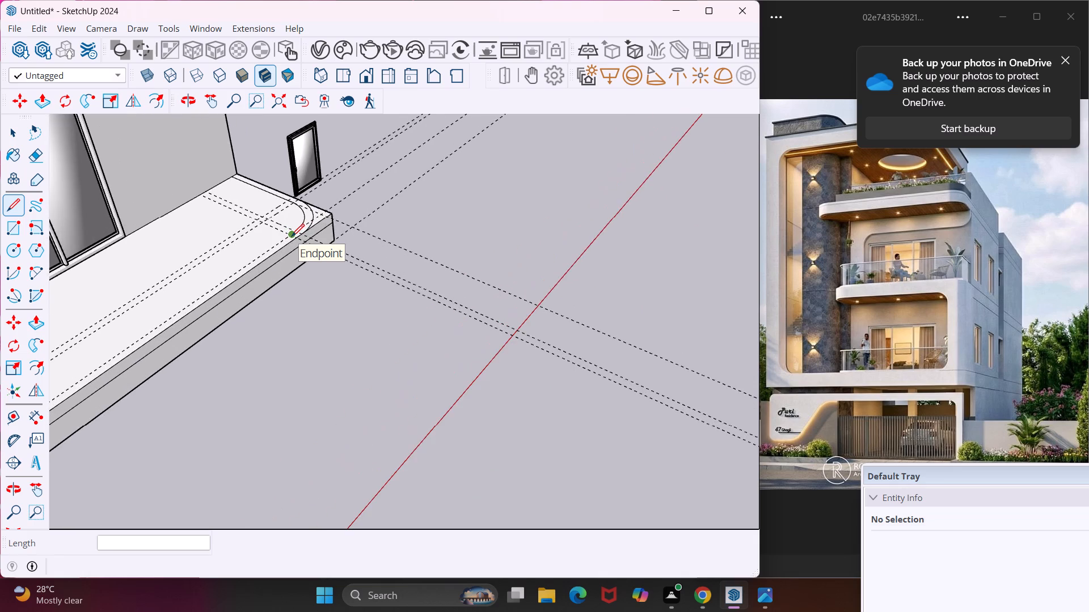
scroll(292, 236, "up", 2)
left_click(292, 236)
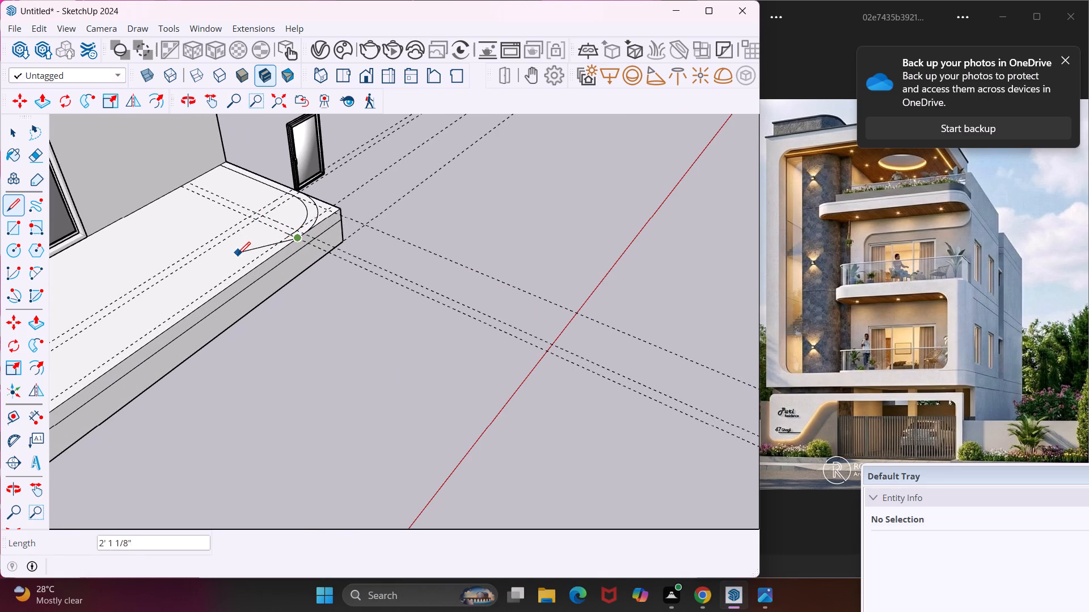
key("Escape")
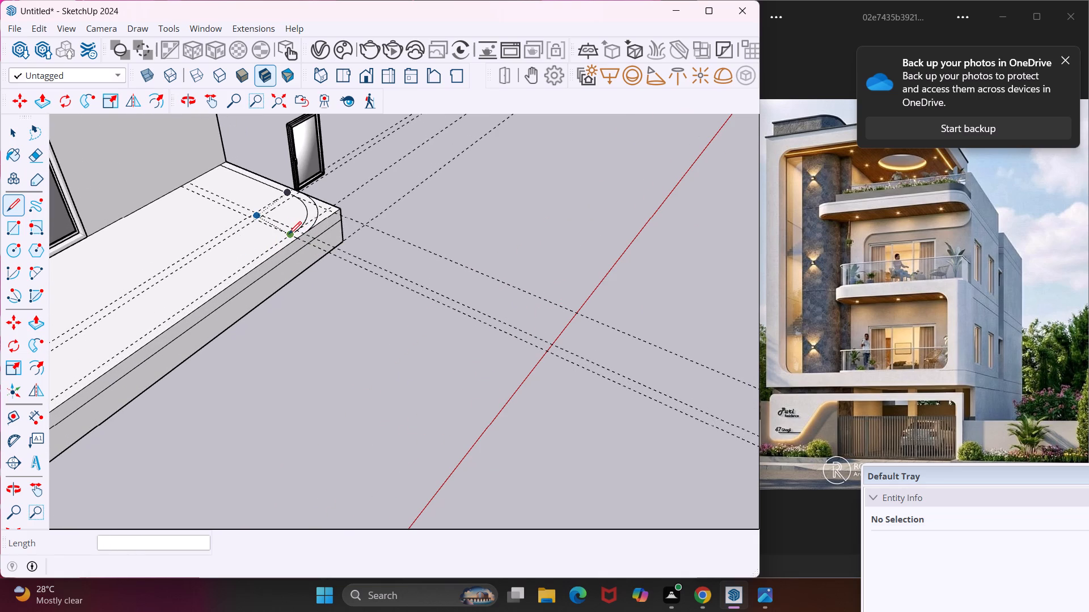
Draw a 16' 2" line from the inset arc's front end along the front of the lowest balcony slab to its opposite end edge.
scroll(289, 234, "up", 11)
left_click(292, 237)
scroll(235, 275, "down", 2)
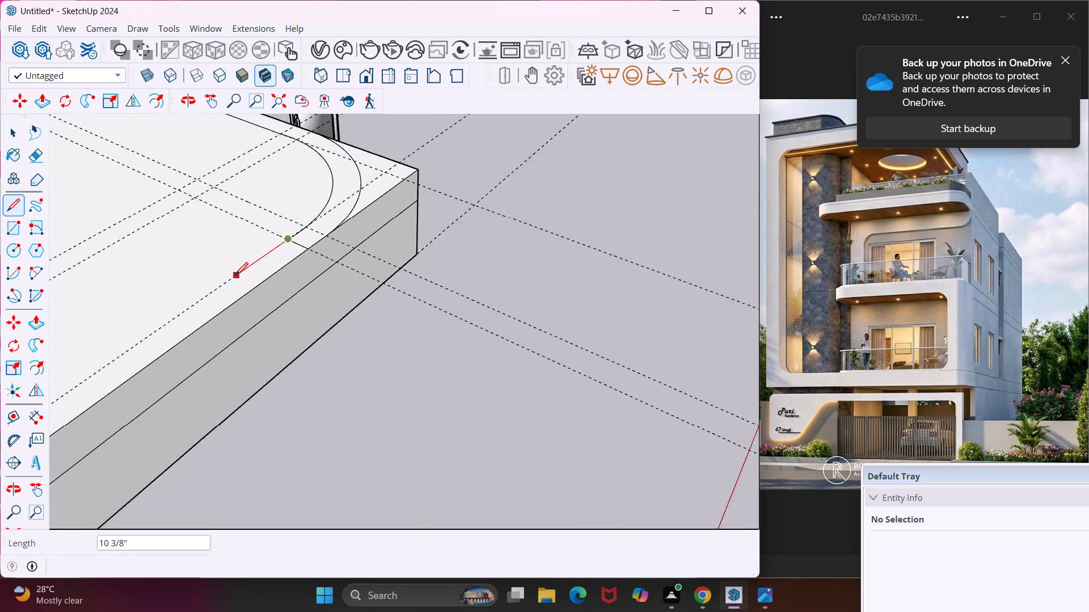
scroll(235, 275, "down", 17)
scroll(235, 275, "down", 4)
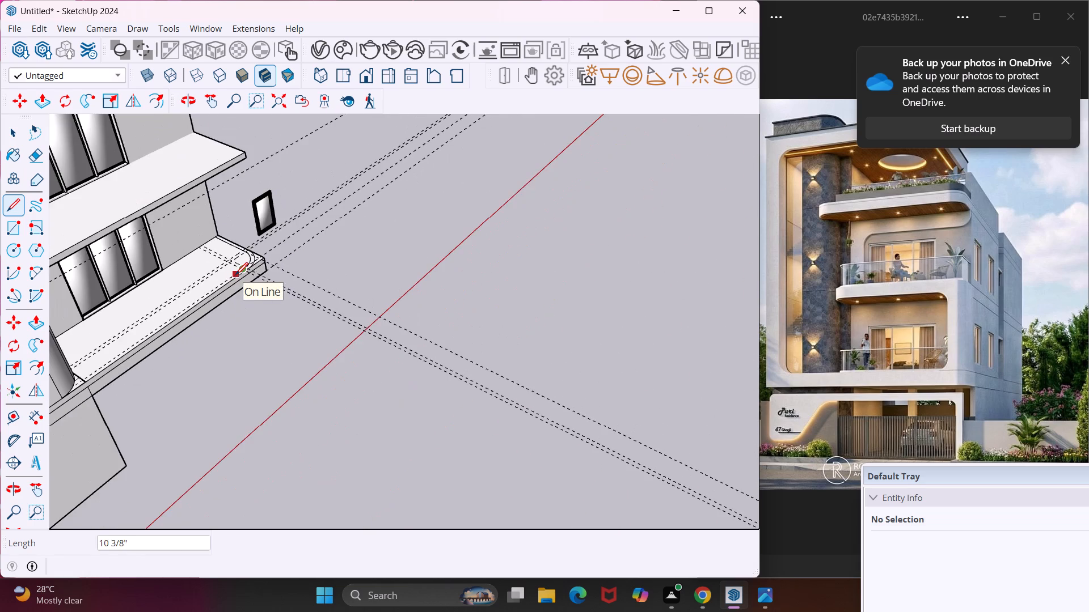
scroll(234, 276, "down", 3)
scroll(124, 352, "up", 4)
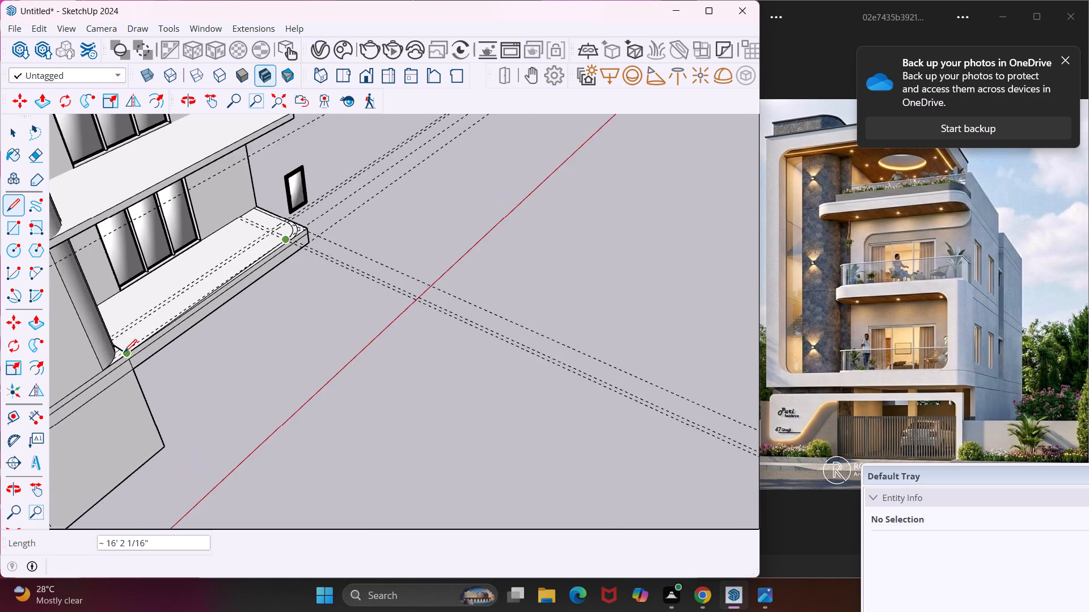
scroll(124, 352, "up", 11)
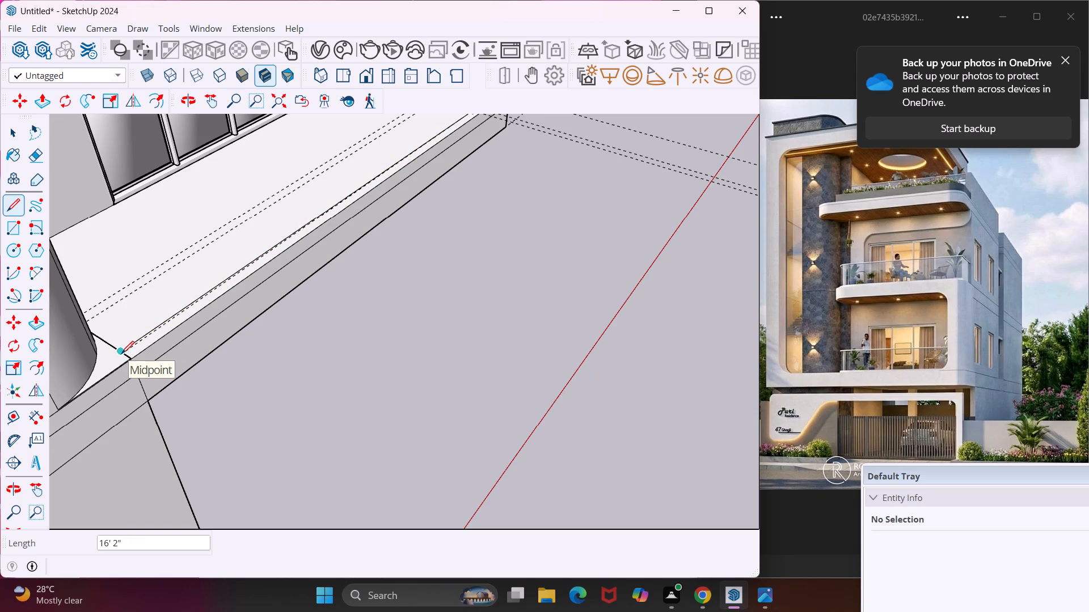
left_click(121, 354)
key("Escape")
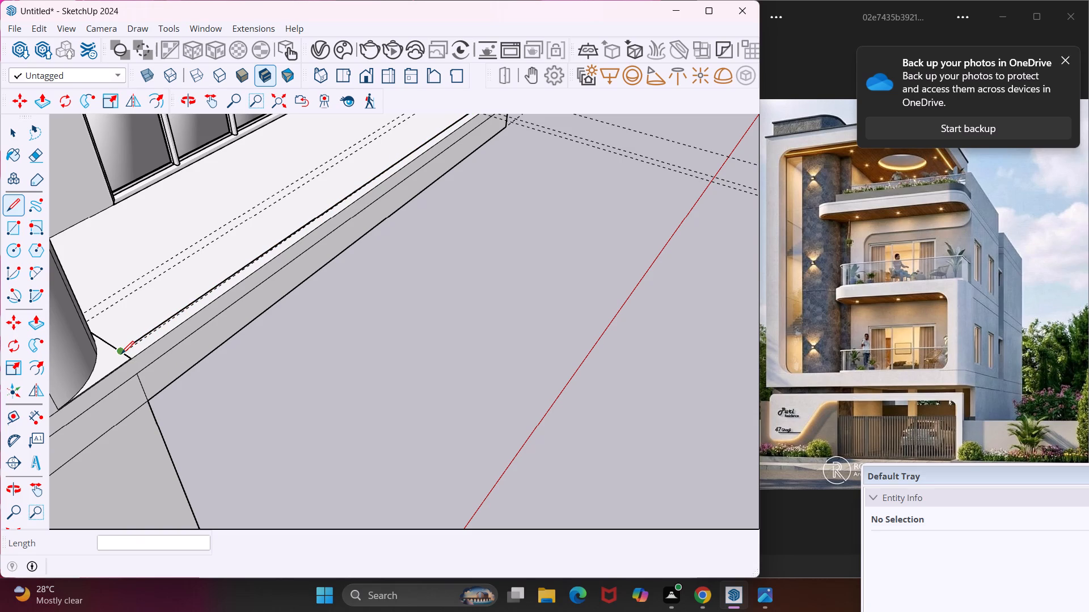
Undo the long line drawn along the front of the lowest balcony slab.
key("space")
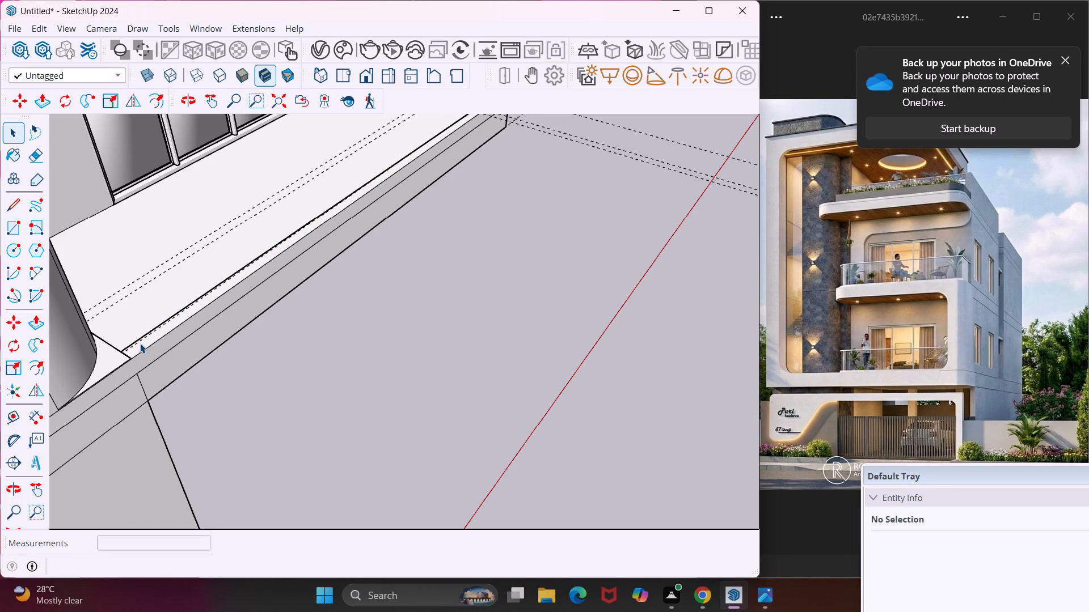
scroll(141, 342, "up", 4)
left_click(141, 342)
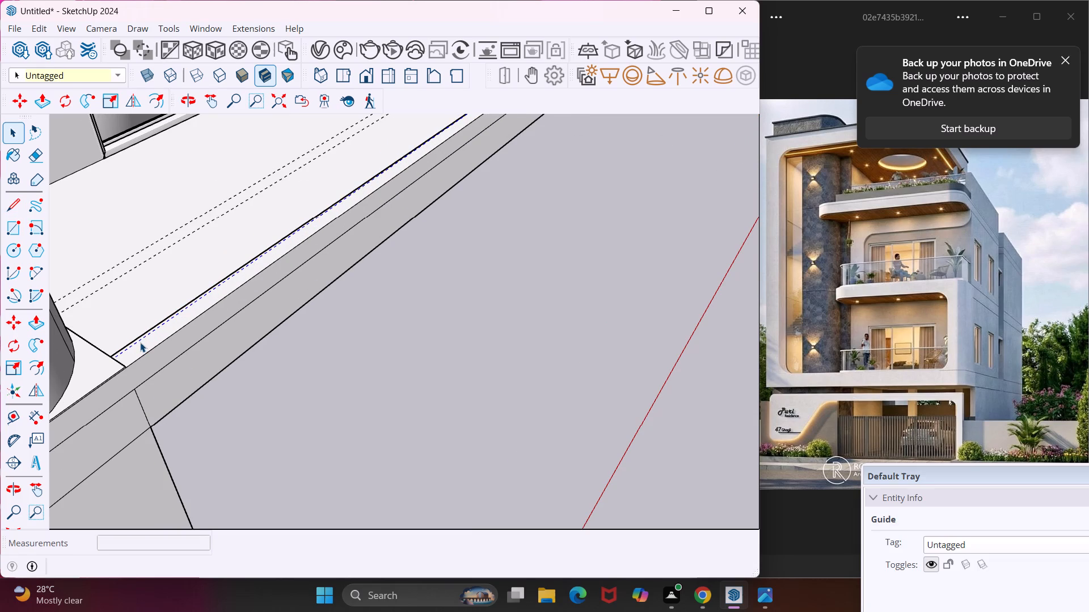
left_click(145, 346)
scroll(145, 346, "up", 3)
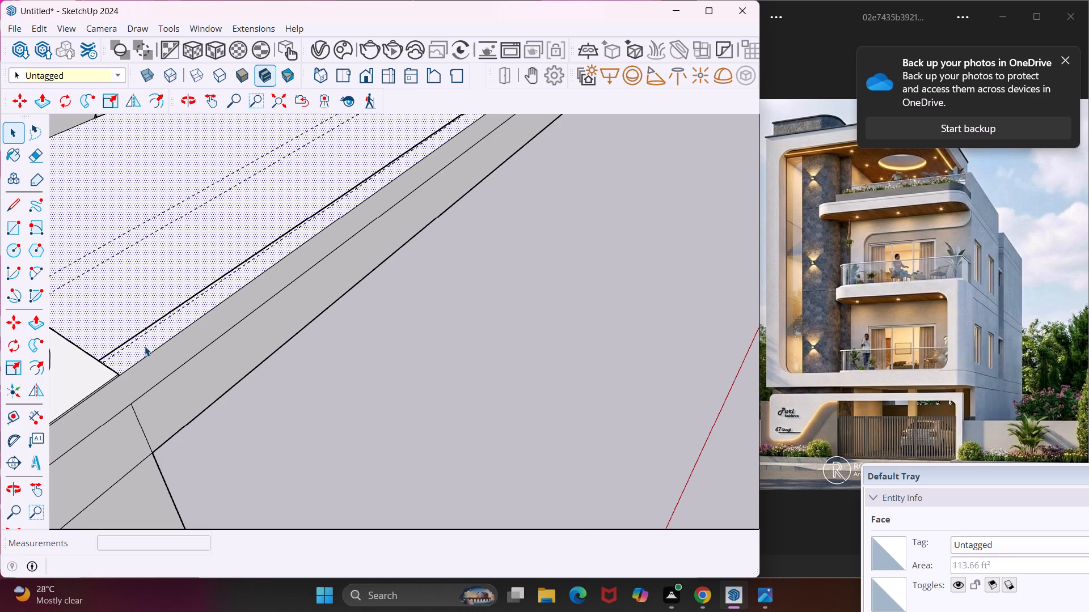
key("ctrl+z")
Push/pull the curved 4" strip on the lowest balcony slab up 10' to the slab above.
scroll(129, 346, "down", 9)
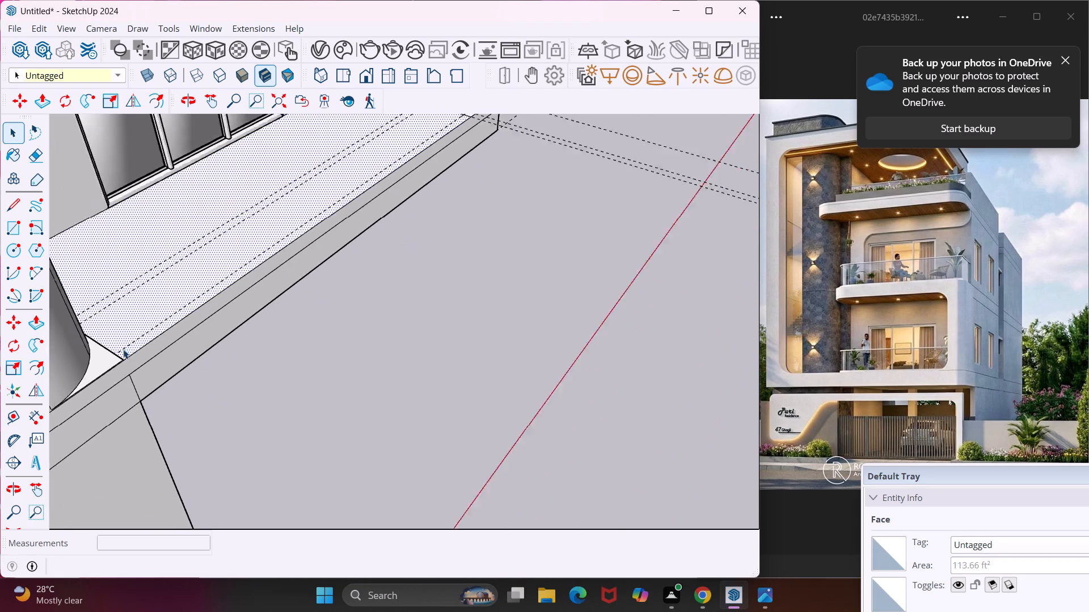
scroll(123, 349, "down", 9)
scroll(307, 207, "up", 6)
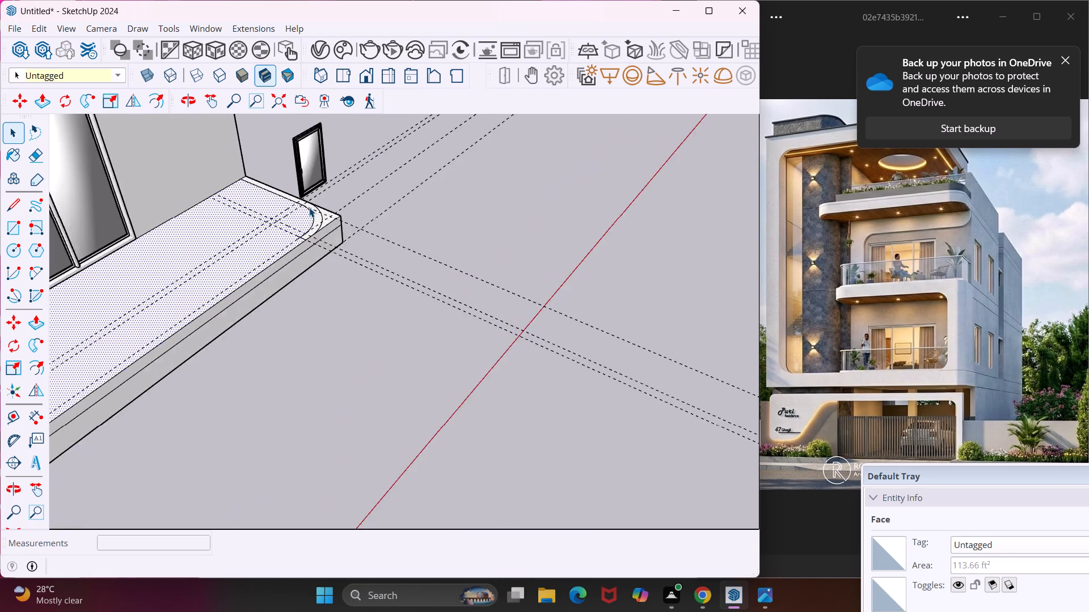
scroll(309, 207, "up", 11)
left_click(322, 213)
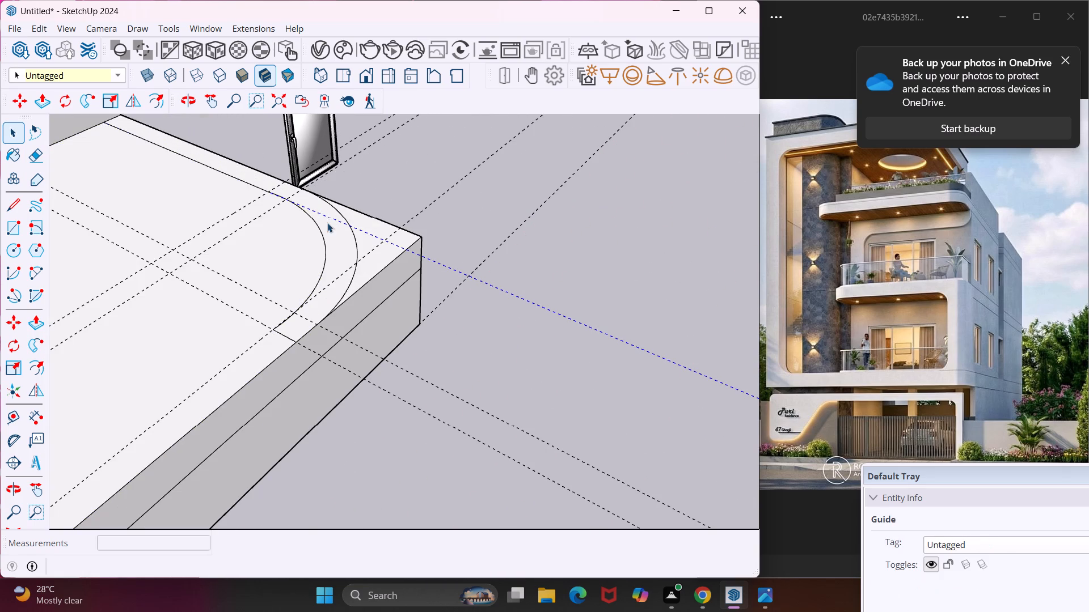
left_click(331, 228)
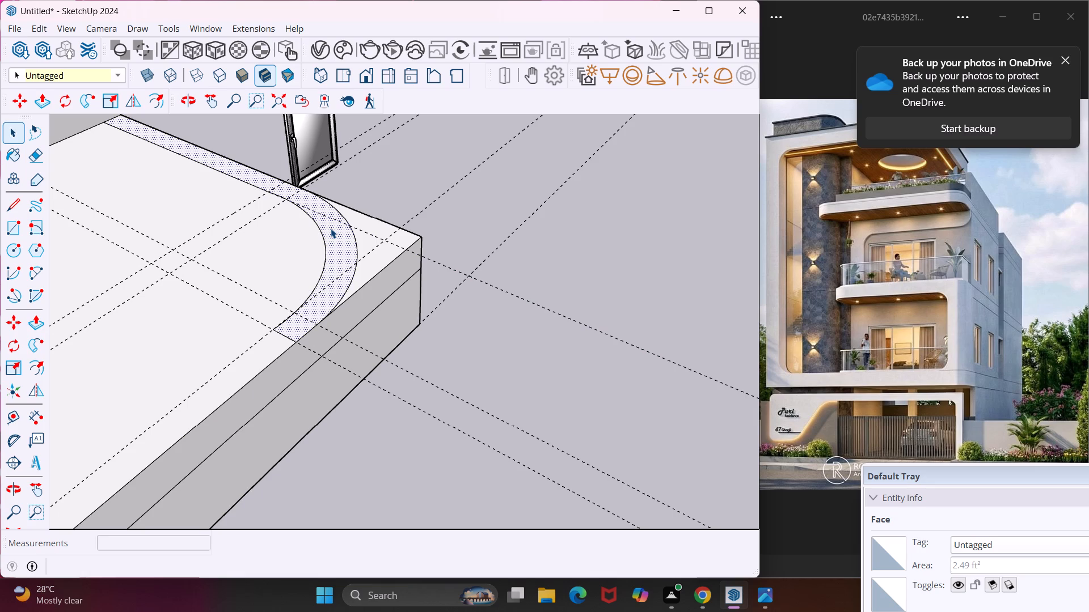
key("p")
left_click(331, 228)
scroll(318, 213, "down", 16)
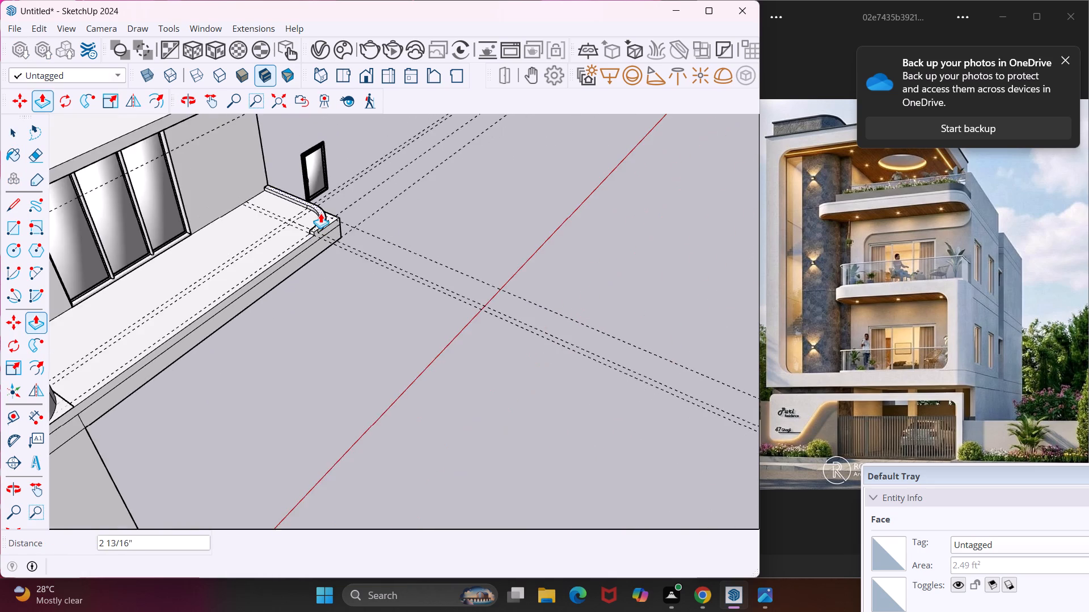
scroll(320, 213, "down", 9)
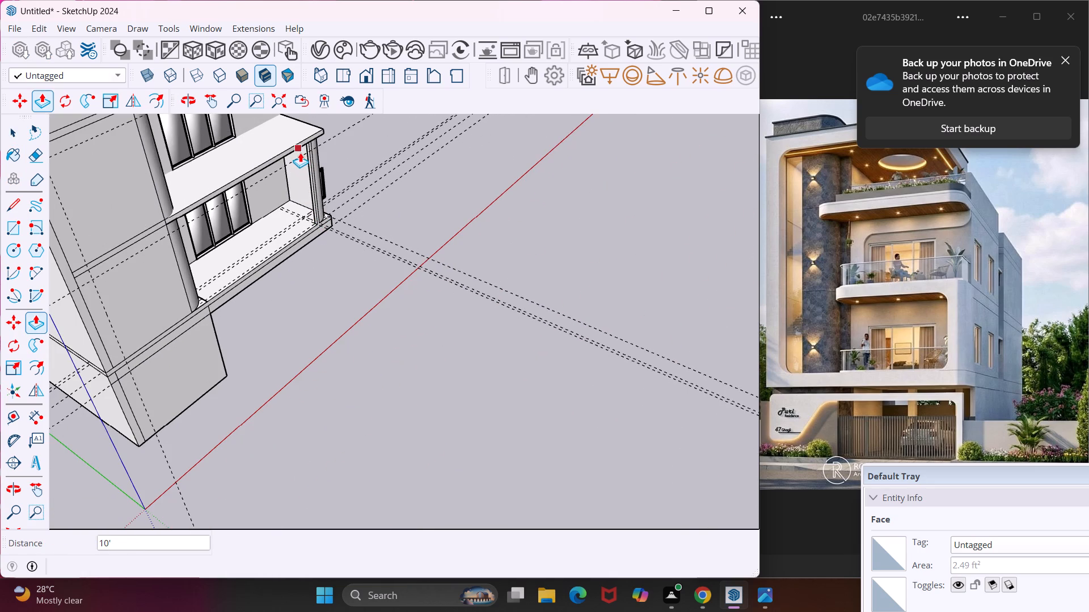
scroll(300, 149, "up", 4)
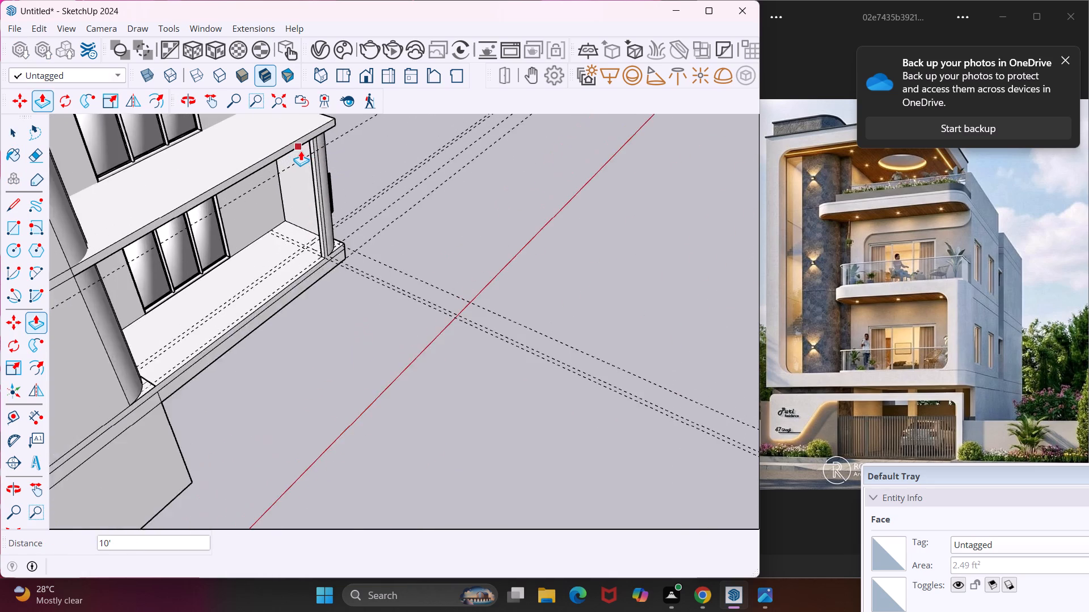
scroll(301, 151, "up", 3)
left_click(301, 151)
middle_click_drag(357, 178, 191, 248)
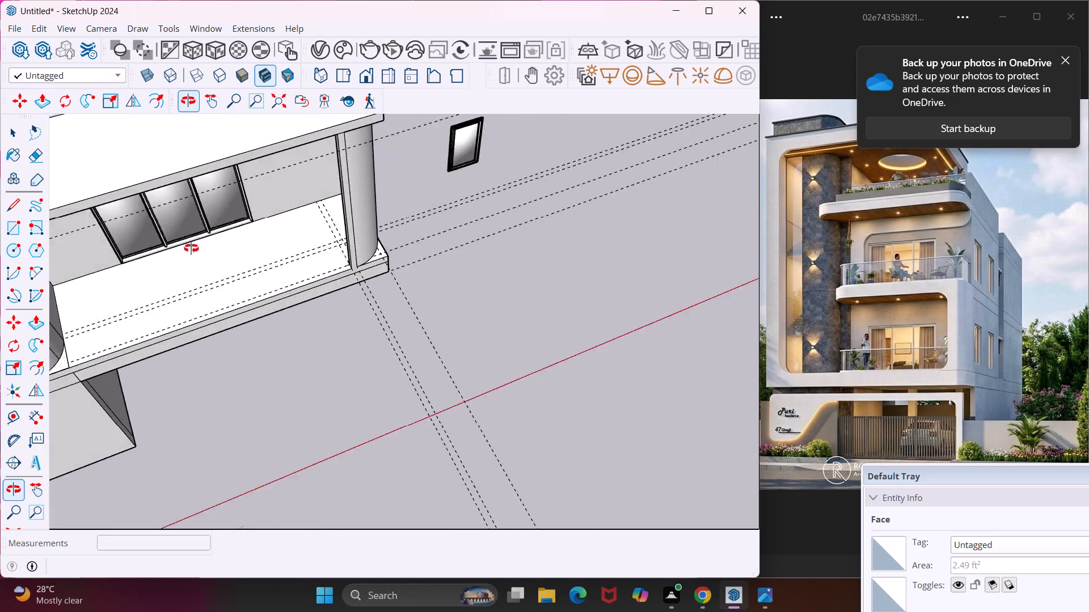
middle_click_drag(191, 248, 154, 248)
key("Escape")
key("space")
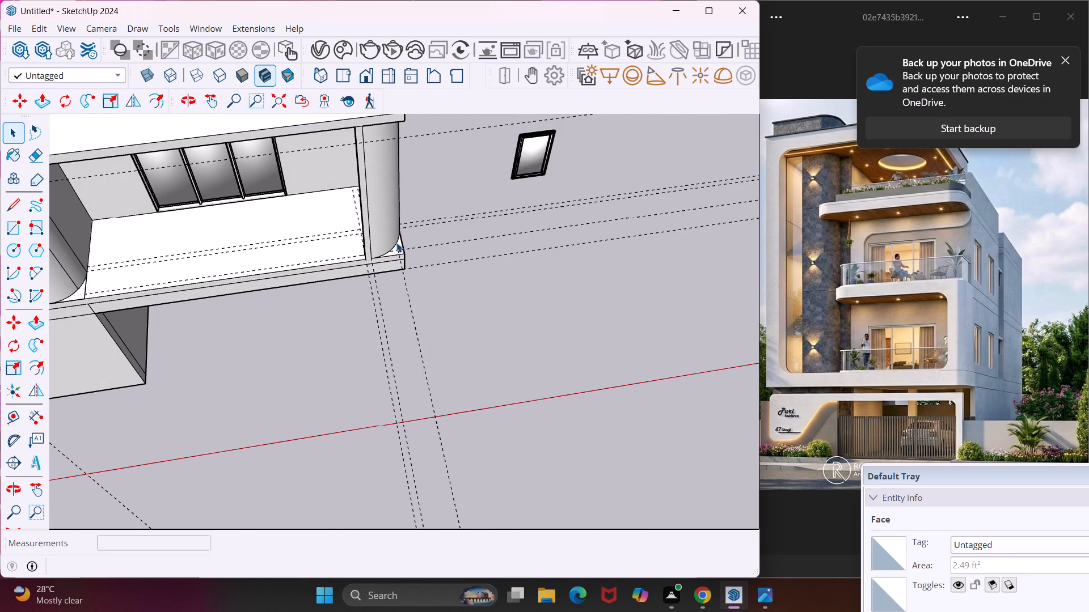
Push/pull the leftover slab corner outside the rounded wall down 6".
scroll(396, 243, "up", 8)
left_click(404, 257)
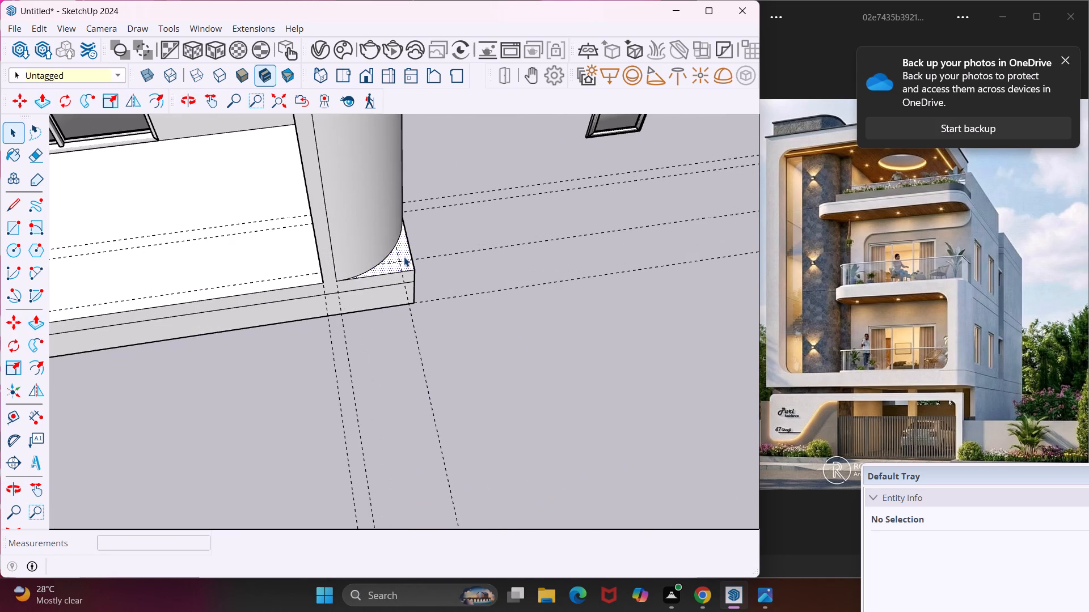
key("p")
left_click(404, 257)
left_click(407, 286)
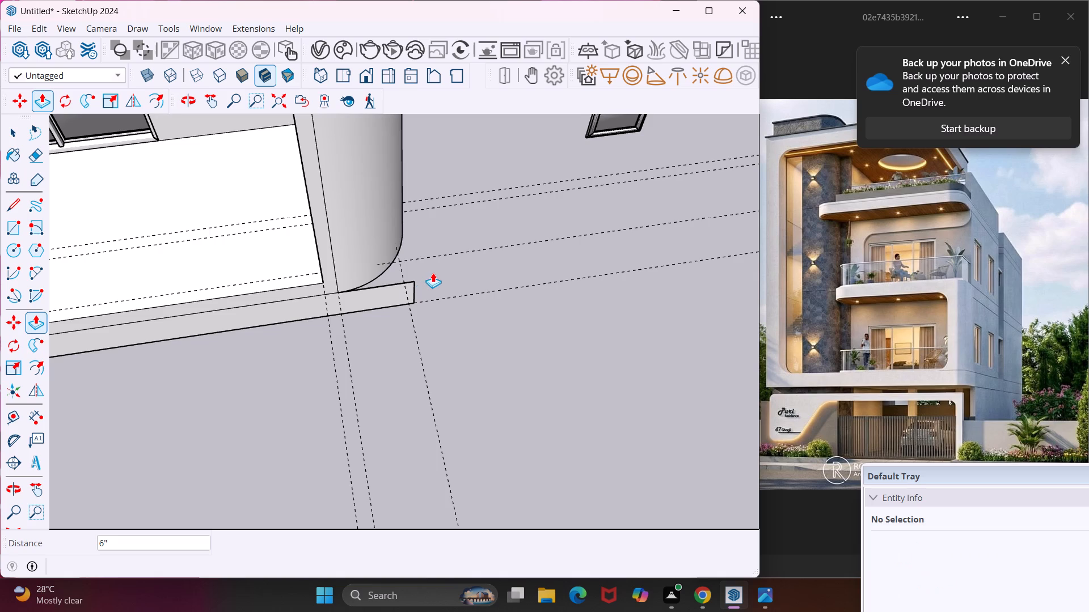
middle_click_drag(433, 273, 247, 256)
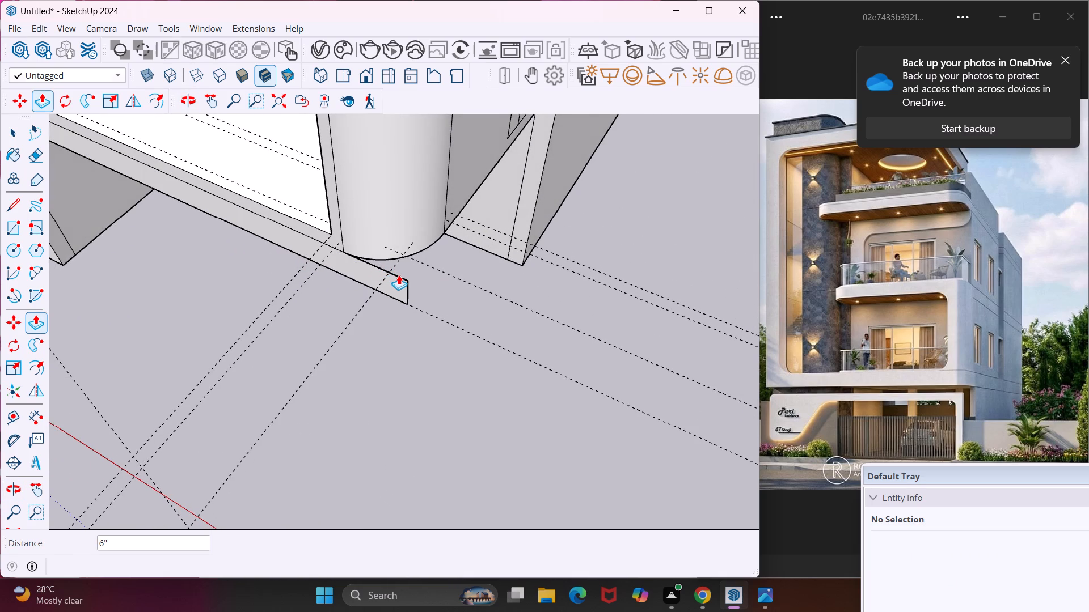
key("Escape")
key("space")
Examine the rounded wall's base and the flat face projecting past the slab corner from below and from several sides.
middle_click_drag(399, 275, 234, 257)
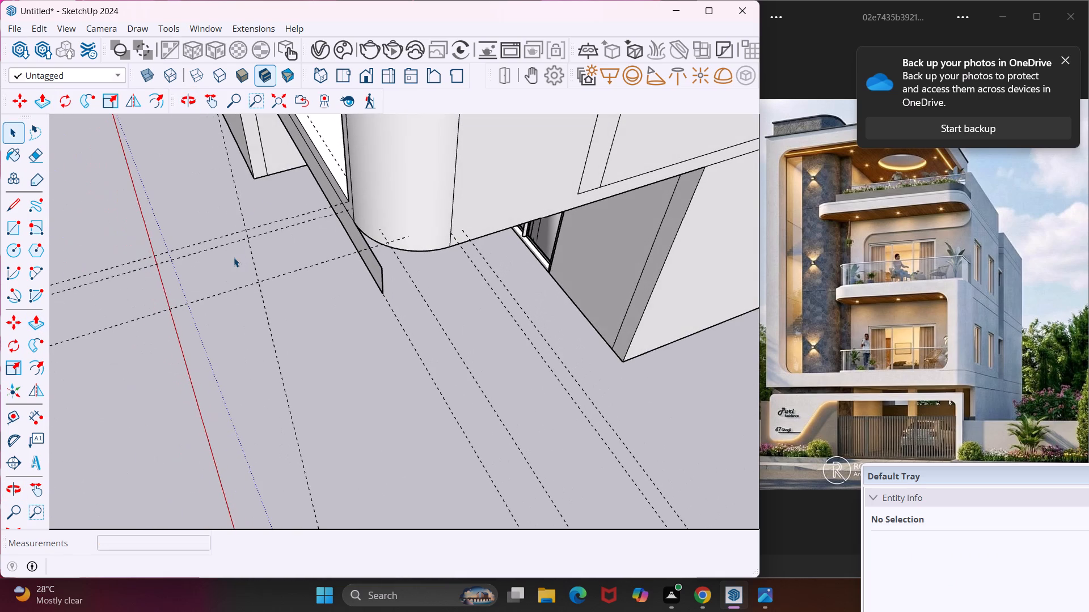
middle_click_drag(398, 250, 383, 163)
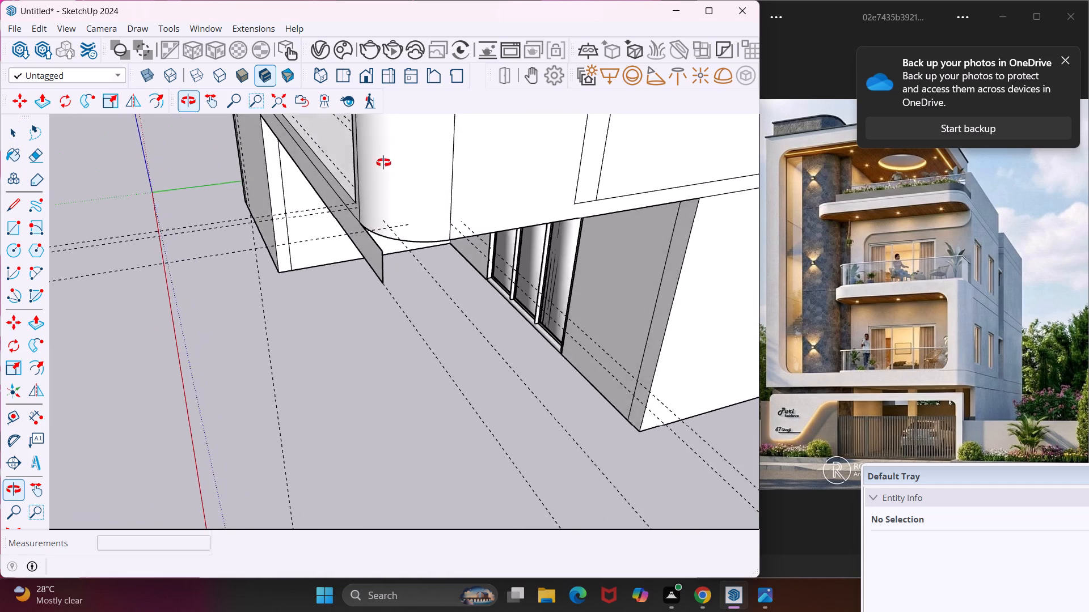
middle_click_drag(383, 163, 383, 158)
middle_click_drag(419, 244, 389, 146)
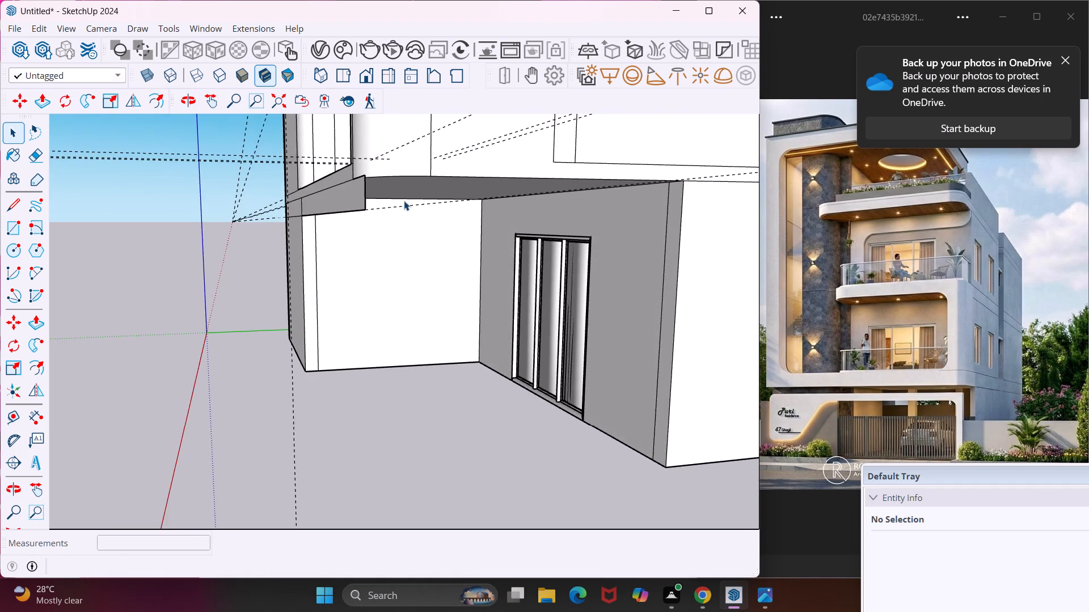
scroll(404, 200, "up", 4)
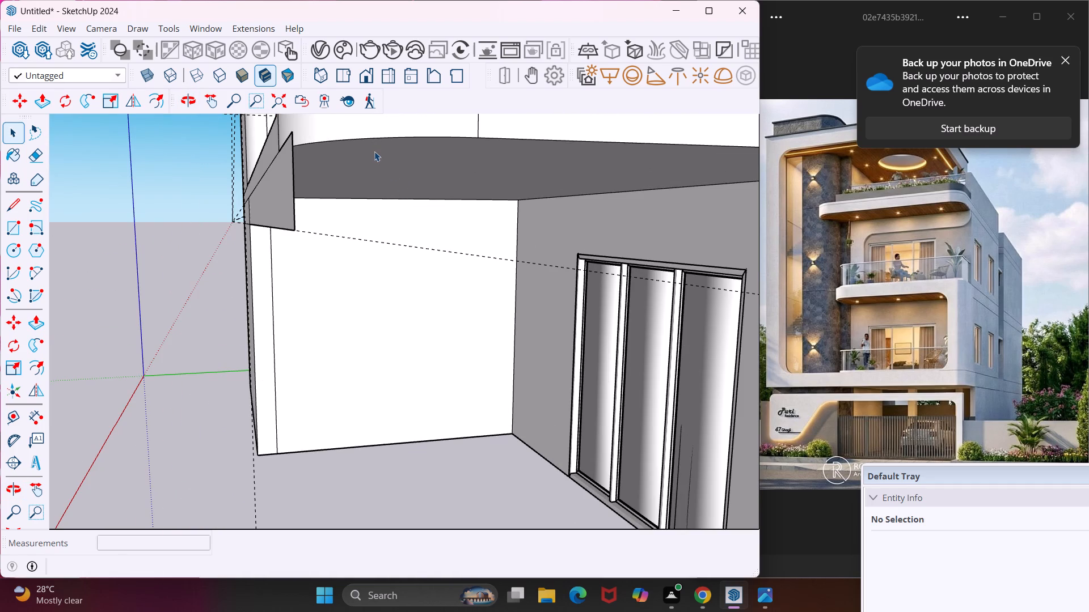
middle_click_drag(374, 151, 221, 151)
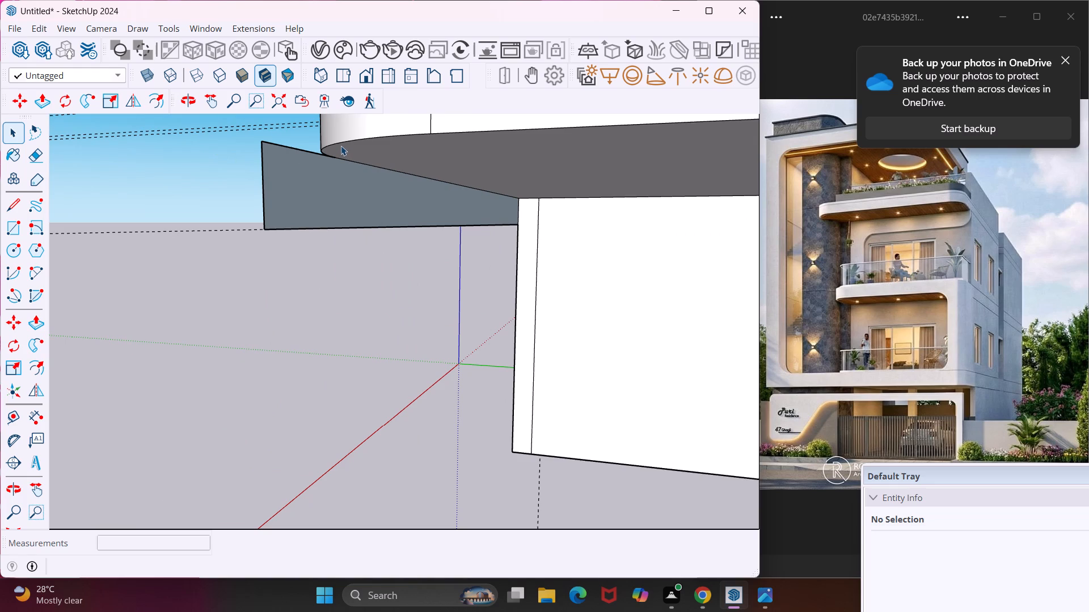
middle_click_drag(341, 146, 175, 134)
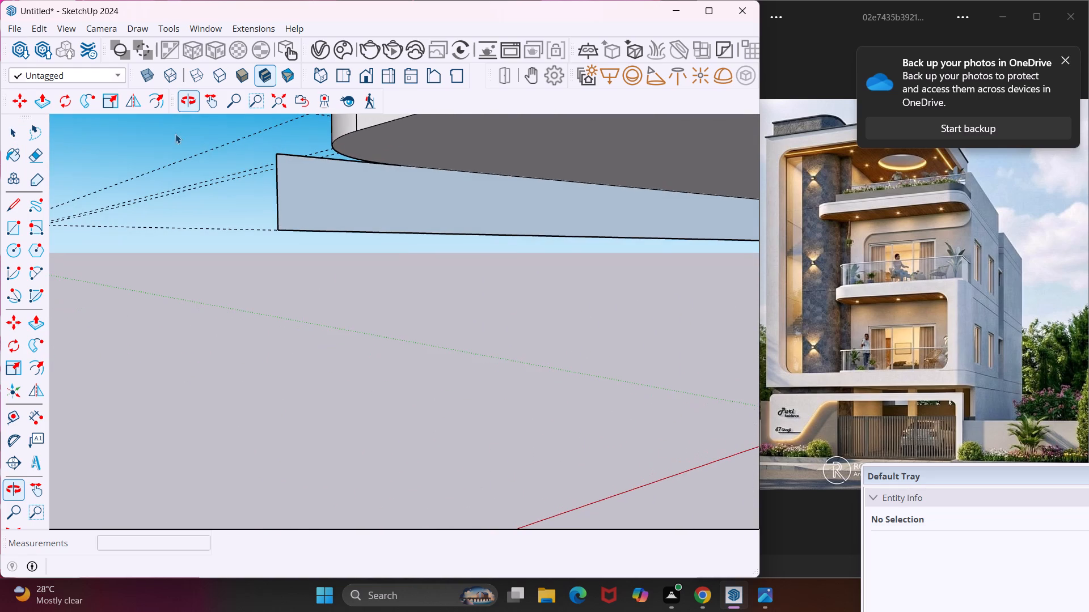
middle_click_drag(250, 166, 605, 227)
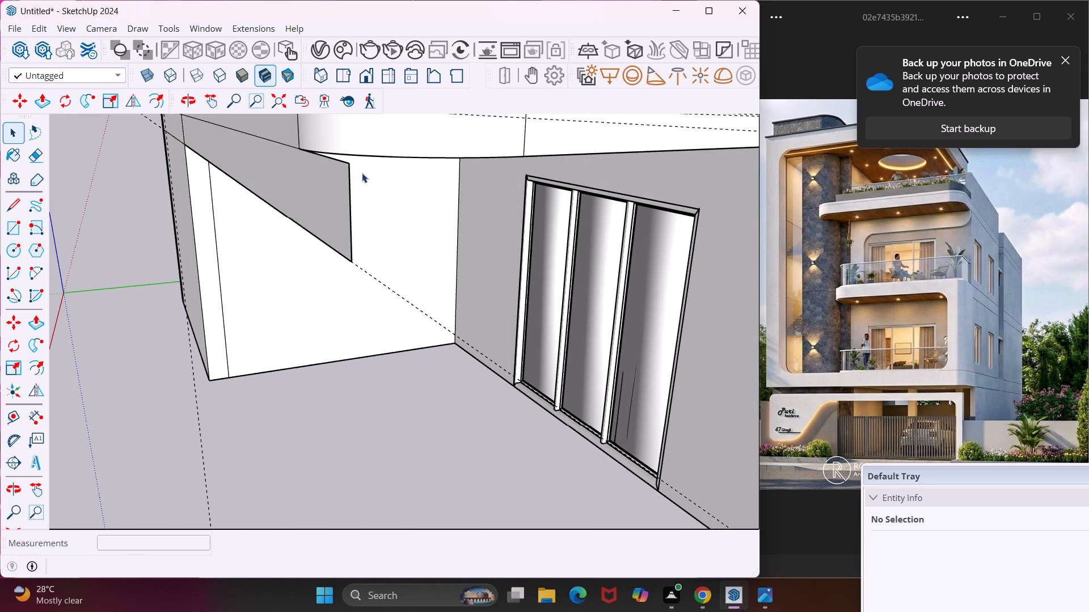
Draw a two-point arc along the rounded wall's bottom edge between its two tangent ends, with a bulge of about 7".
middle_click_drag(359, 173, 368, 223)
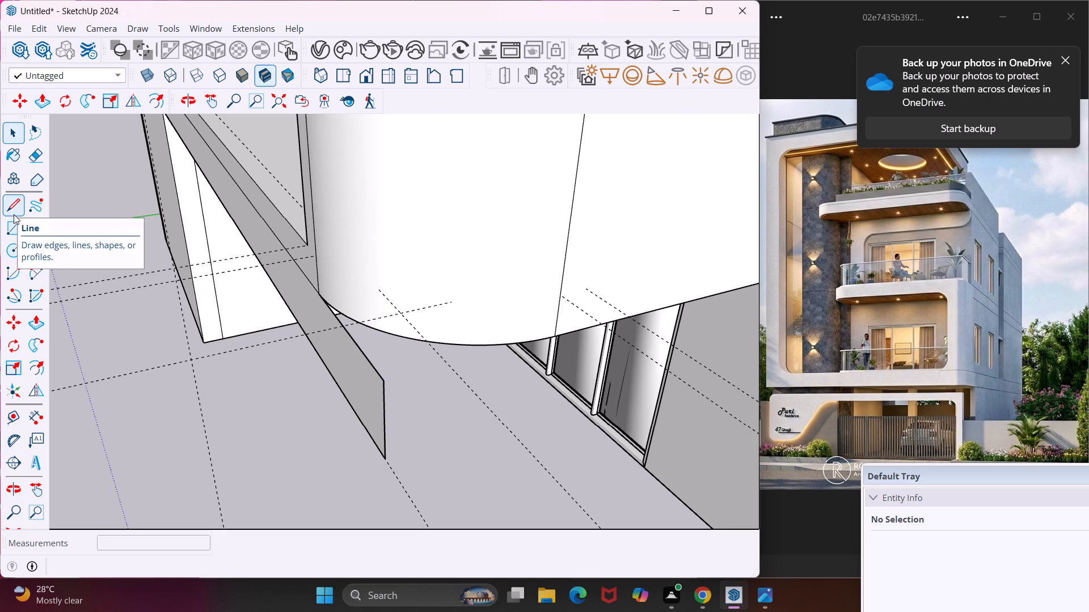
left_click(26, 276)
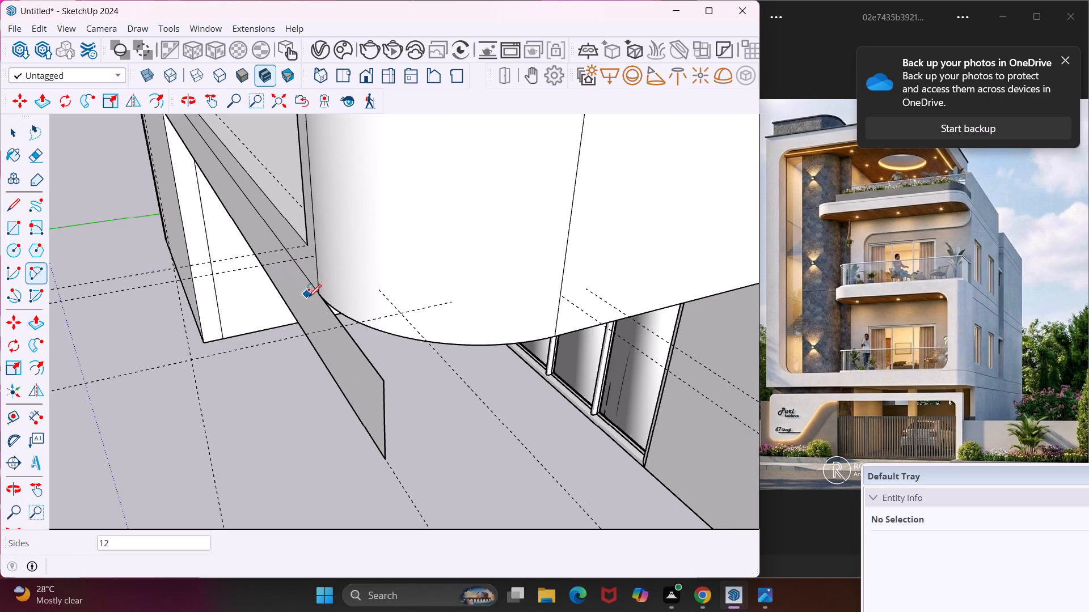
scroll(315, 296, "up", 9)
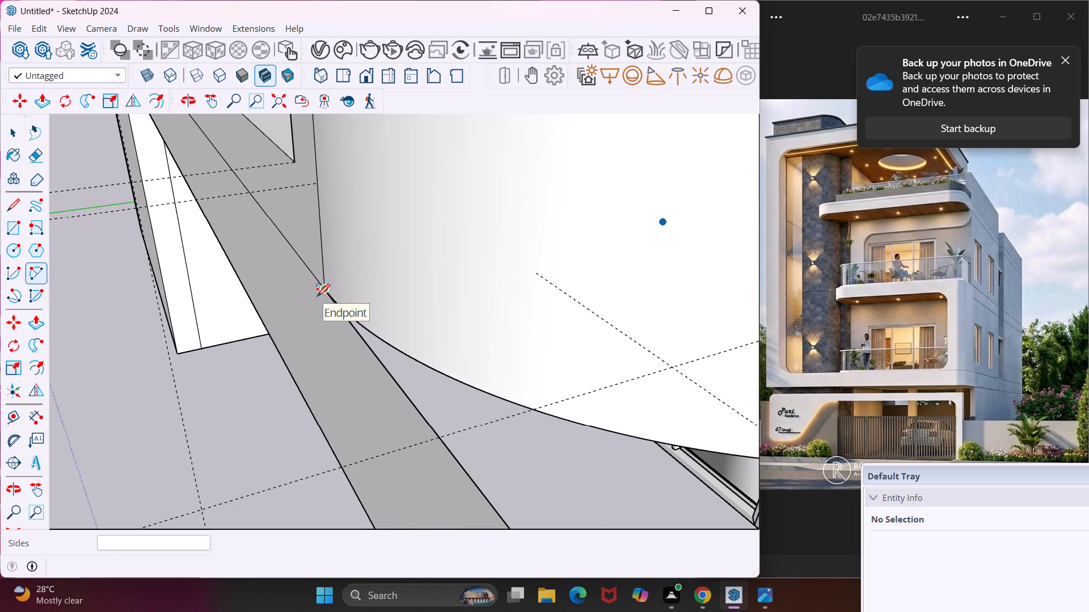
left_click(323, 289)
scroll(370, 333, "down", 8)
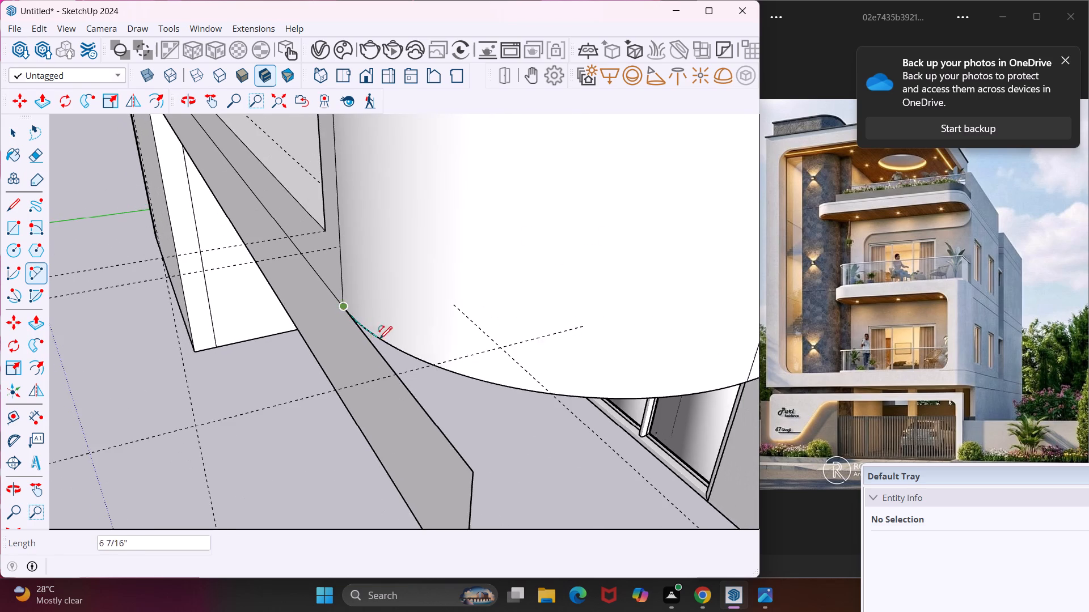
scroll(379, 339, "down", 2)
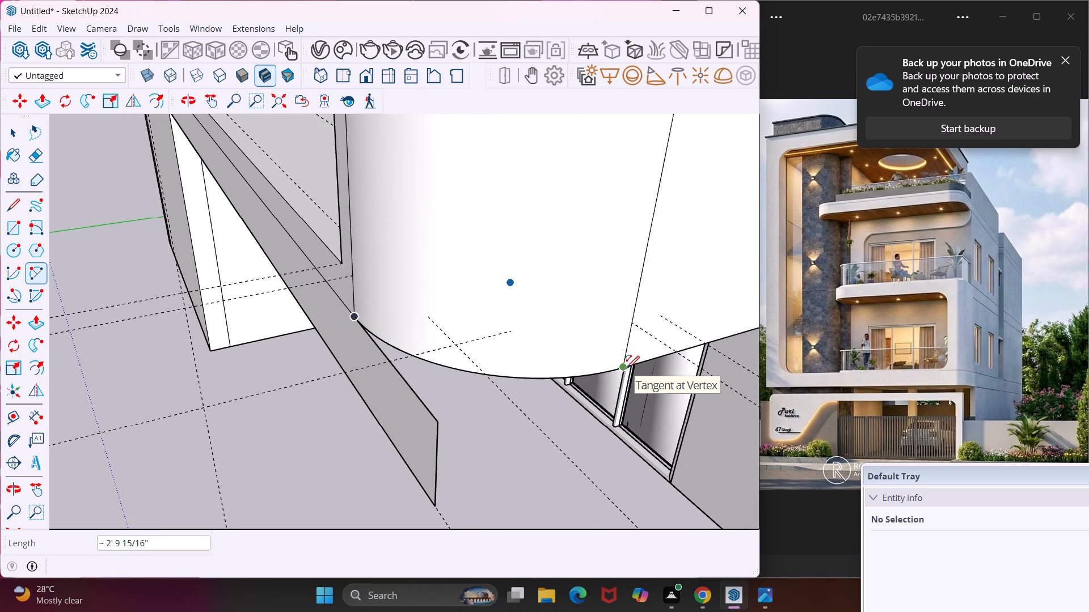
left_click(627, 368)
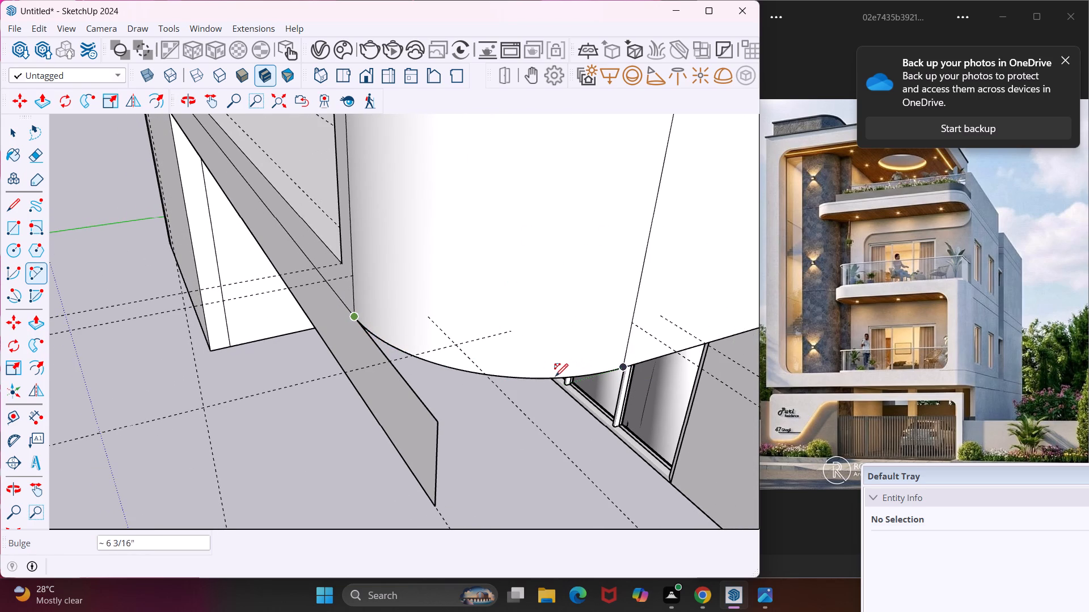
middle_click_drag(497, 376, 438, 341)
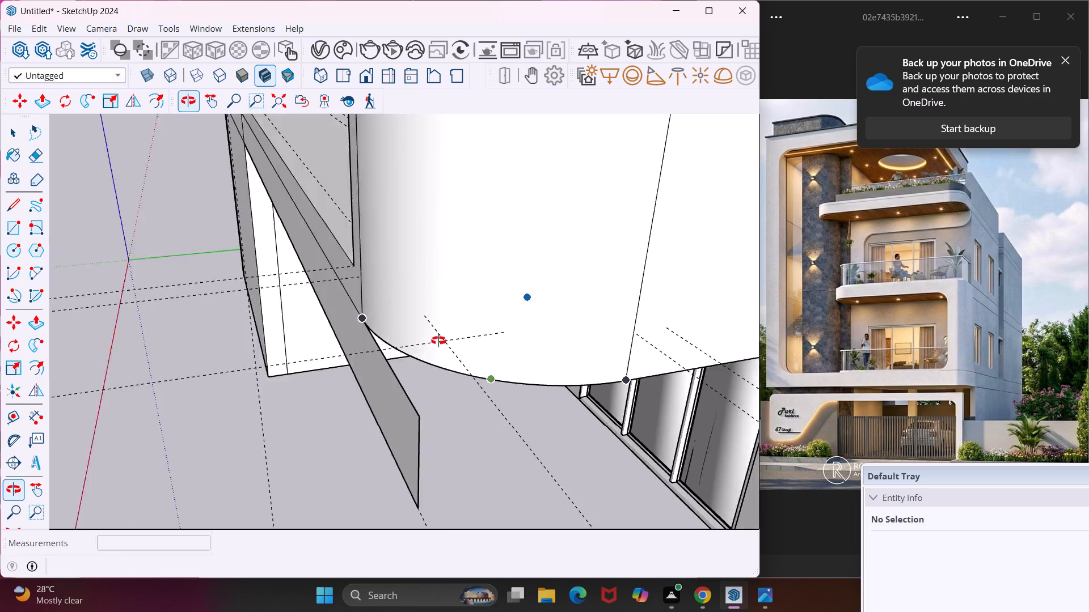
middle_click_drag(438, 341, 373, 230)
middle_click_drag(534, 380, 458, 322)
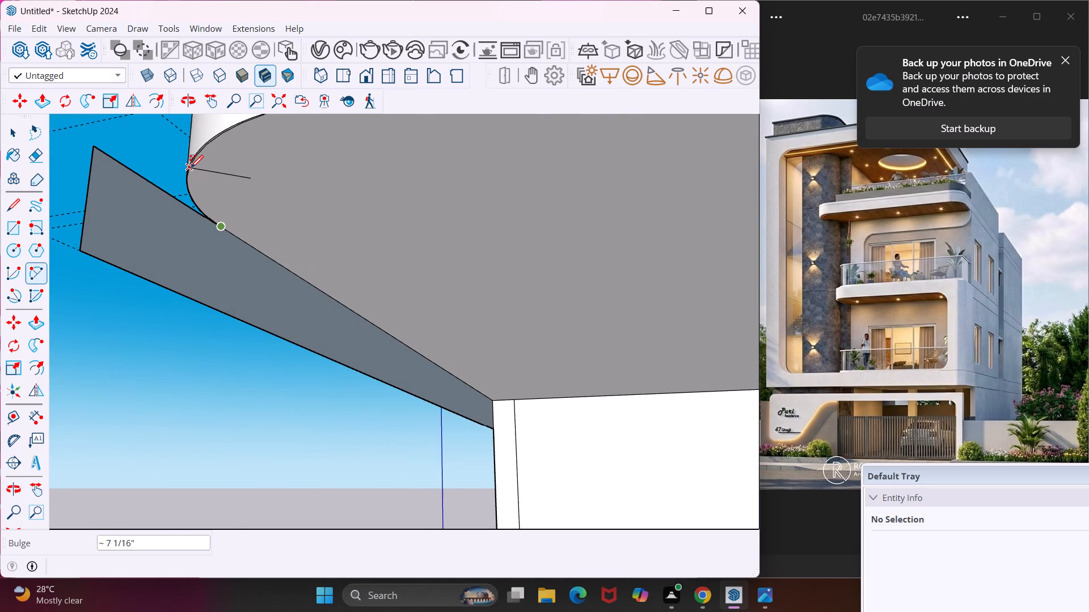
scroll(188, 168, "up", 8)
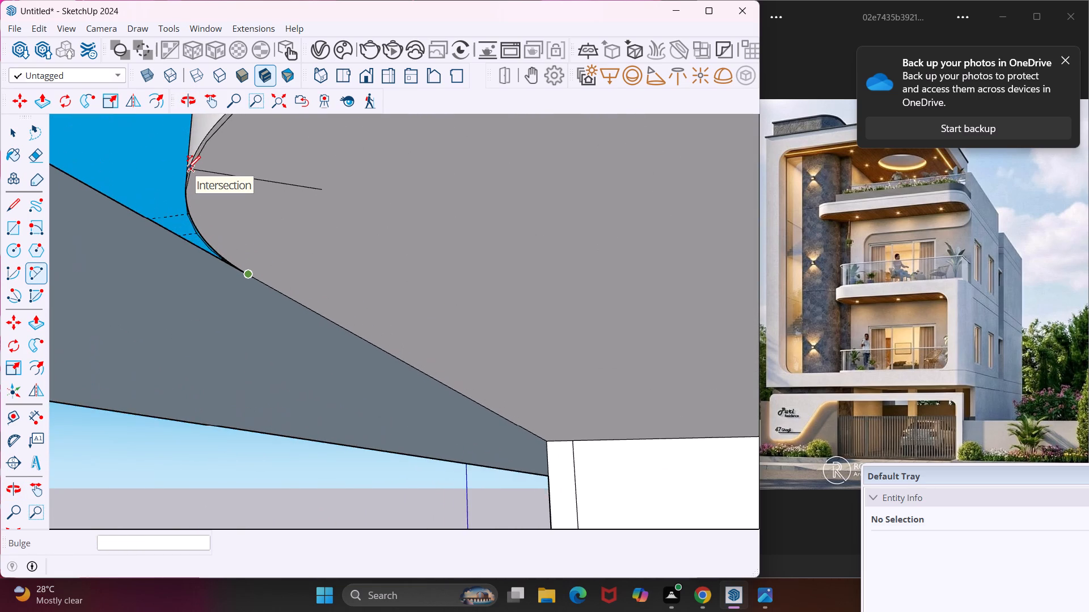
scroll(188, 168, "up", 4)
left_click(190, 165)
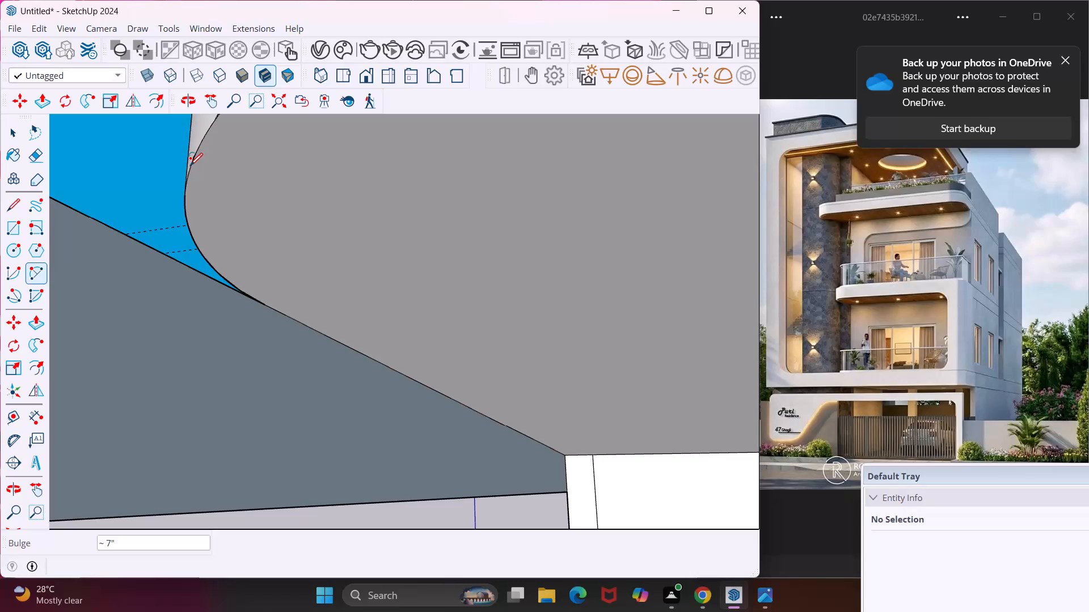
key("Escape")
key("space")
Select the rounded wall surface with its bounding edges and examine its entity information.
left_click(190, 165)
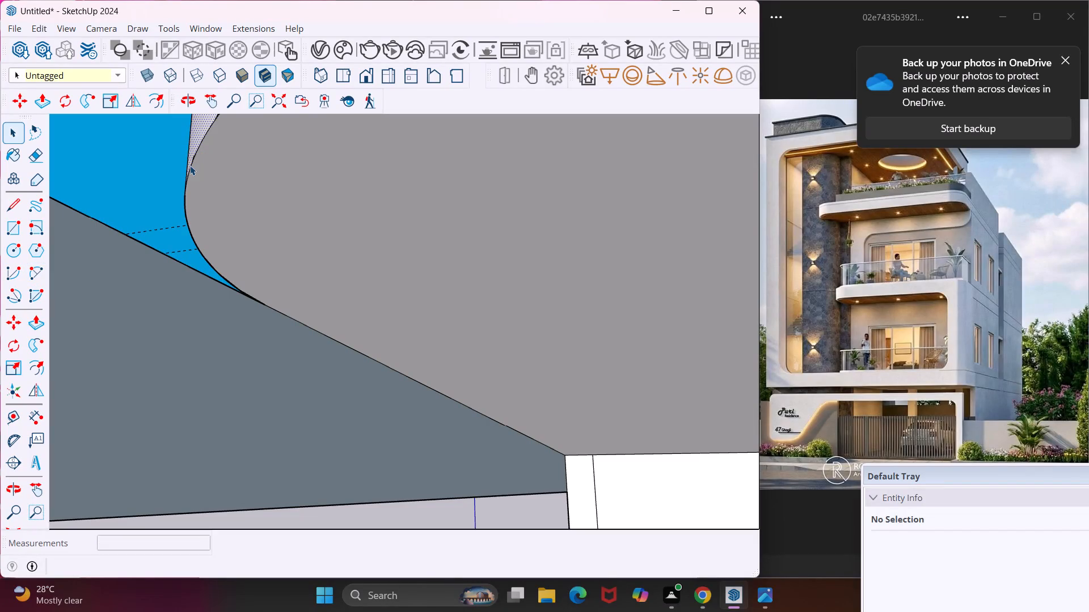
left_click(191, 165)
double_click(191, 165)
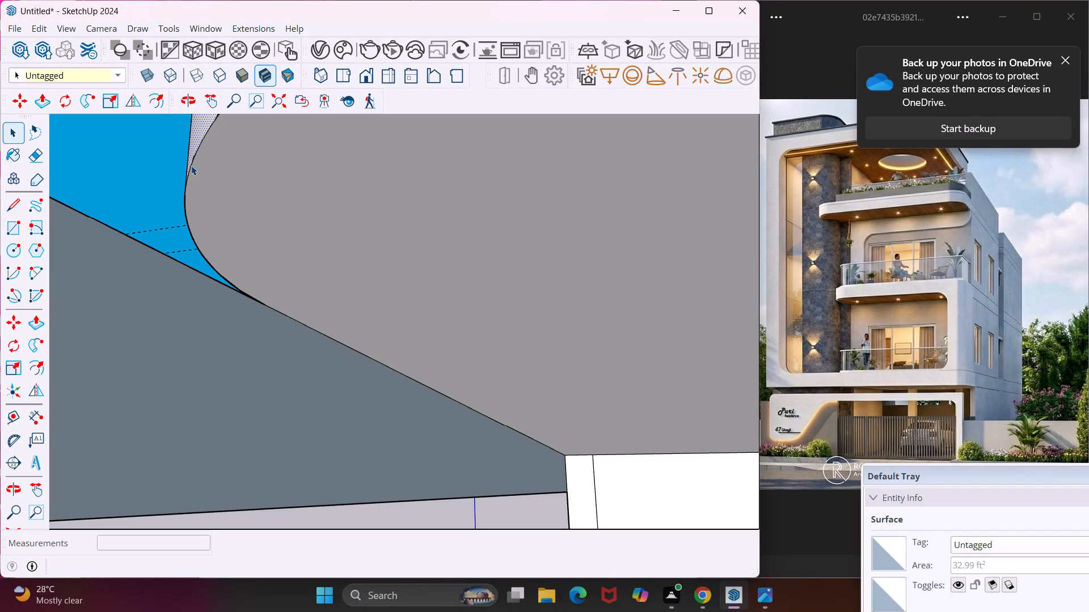
right_click(191, 165)
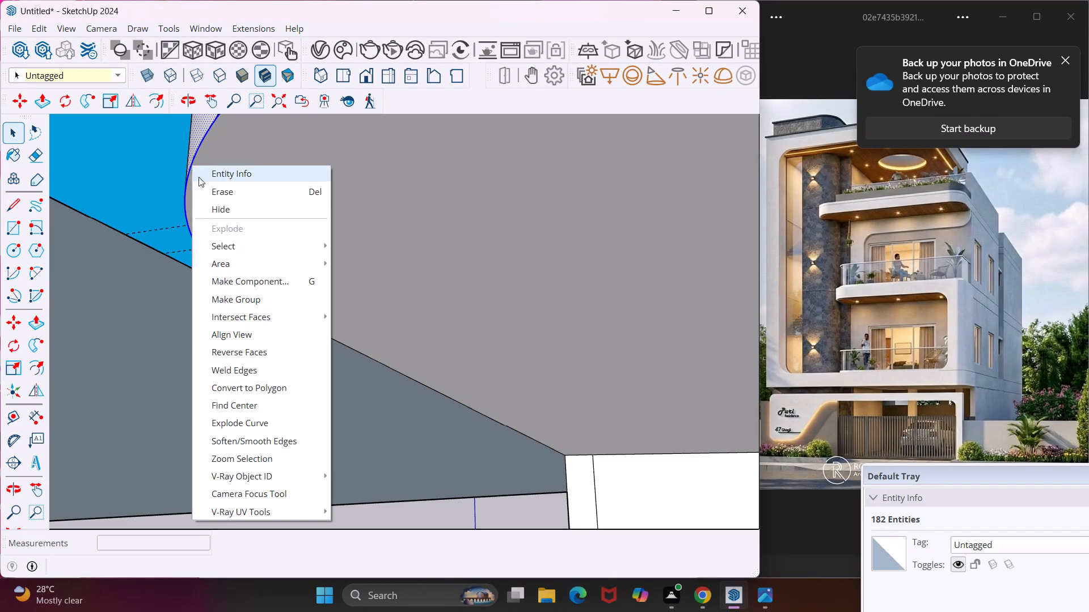
left_click(206, 181)
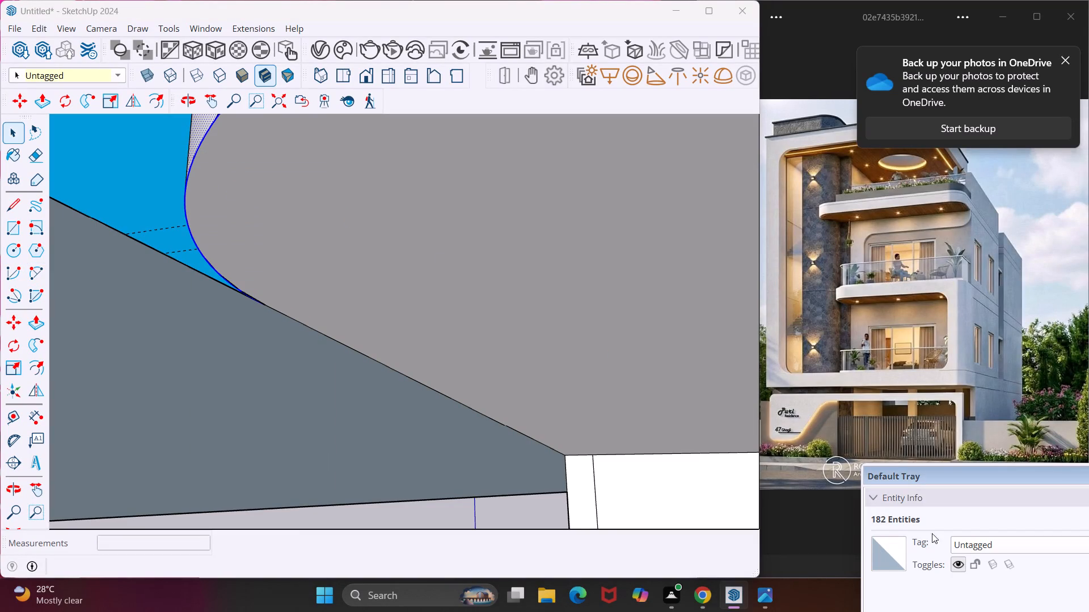
scroll(966, 538, "down", 4)
scroll(963, 539, "up", 7)
Sweep the flat face projecting below the slab corner along the rounded wall's bottom 2' radius arc with Follow Me.
middle_click_drag(122, 218, 353, 319)
scroll(333, 307, "down", 1)
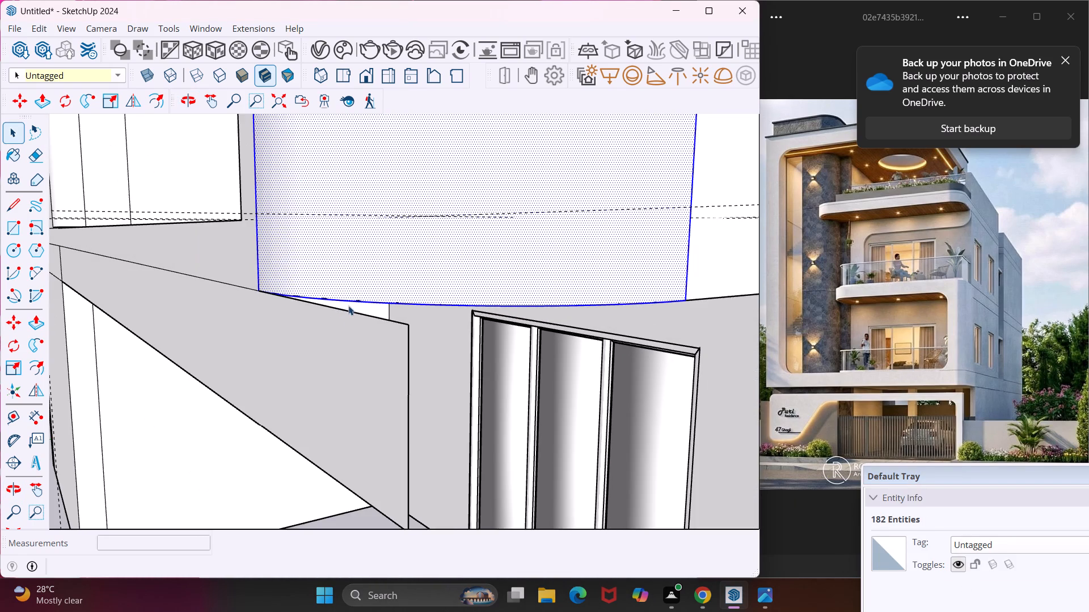
middle_click_drag(394, 317, 394, 307)
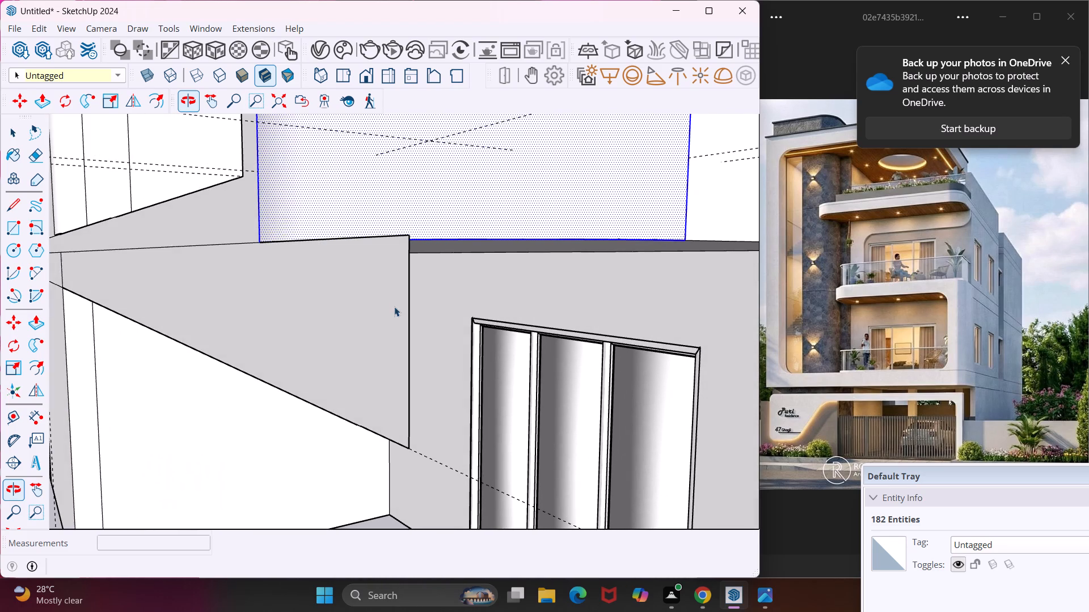
scroll(477, 241, "up", 7)
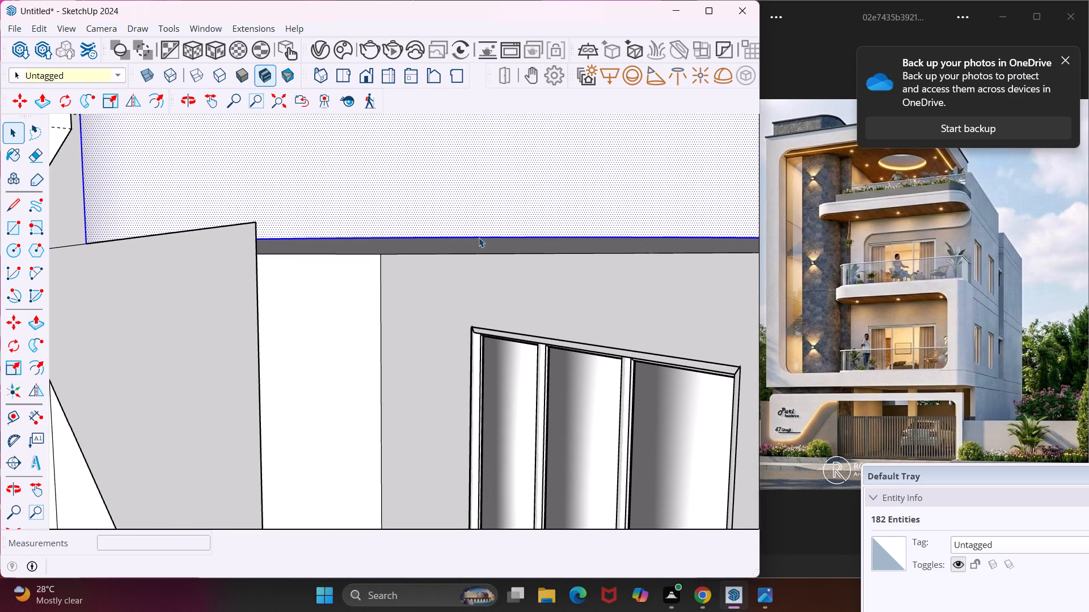
left_click(479, 237)
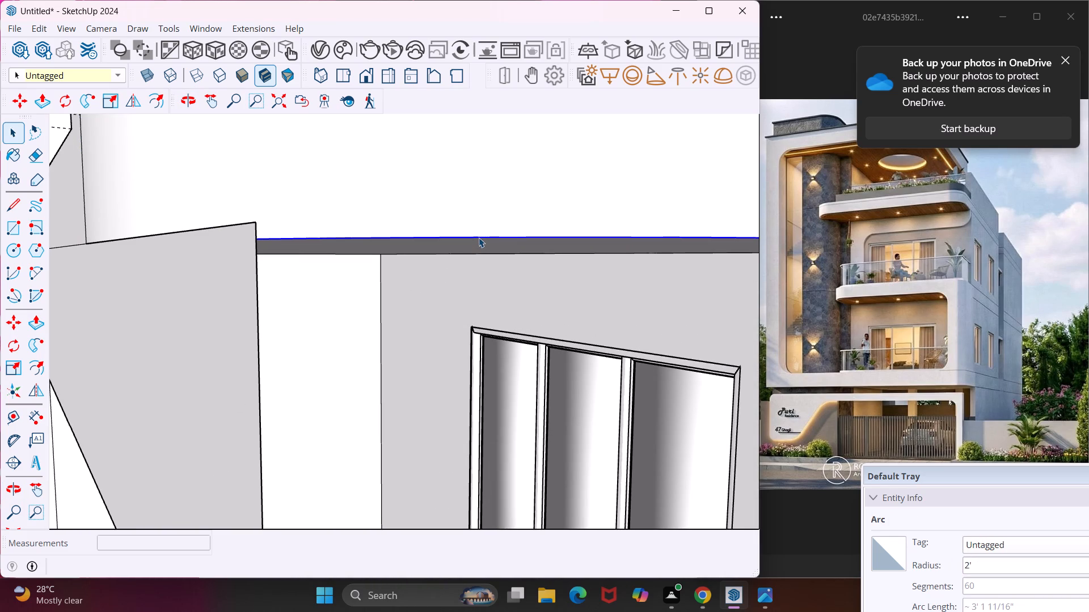
scroll(968, 564, "down", 2)
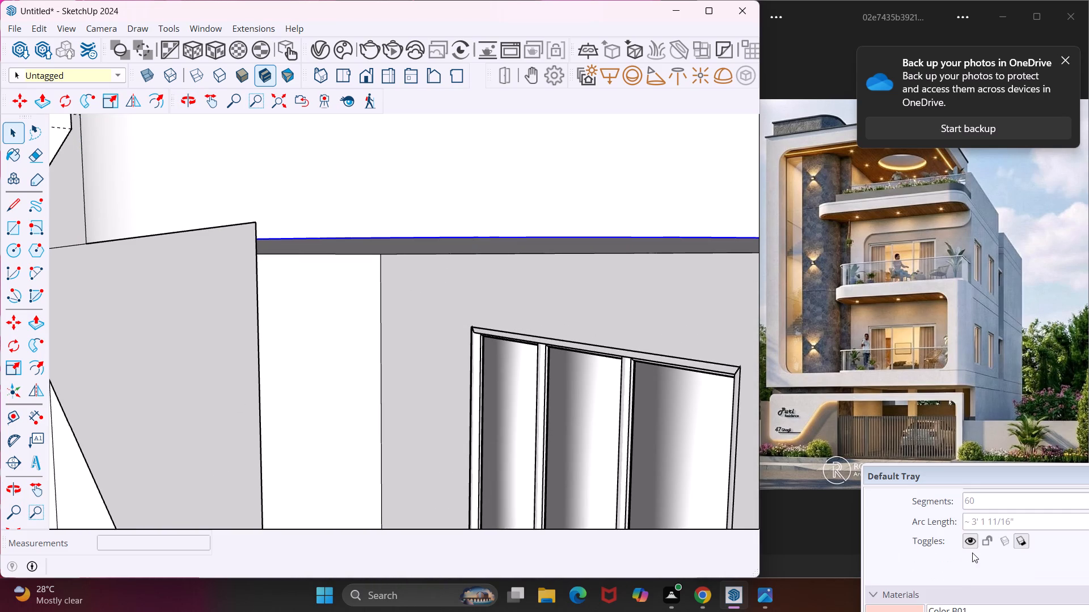
scroll(972, 549, "up", 2)
scroll(973, 549, "down", 1)
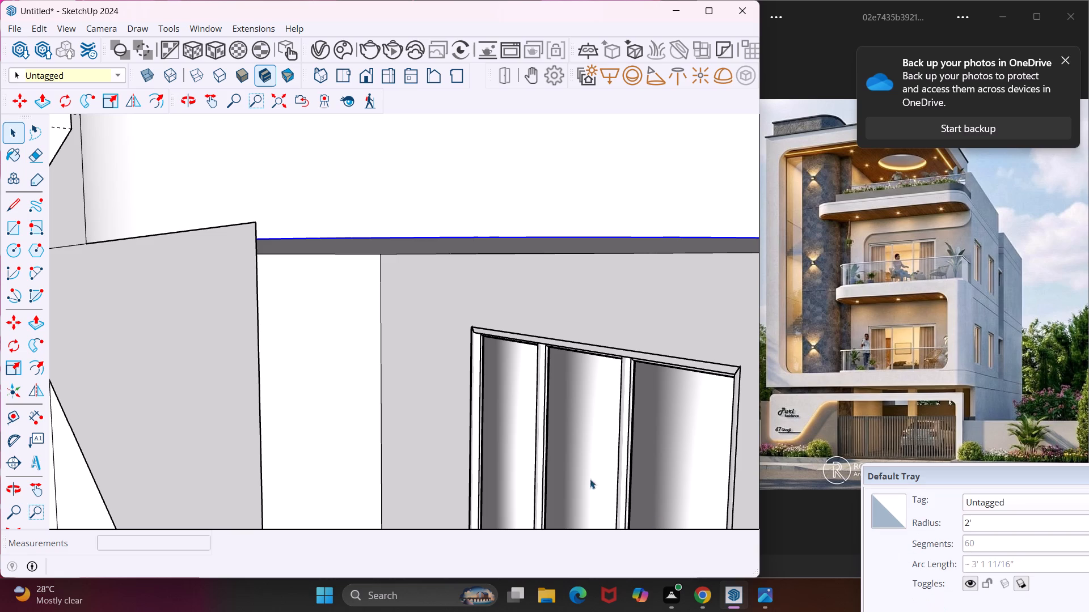
scroll(467, 427, "down", 4)
middle_click_drag(452, 423, 374, 424)
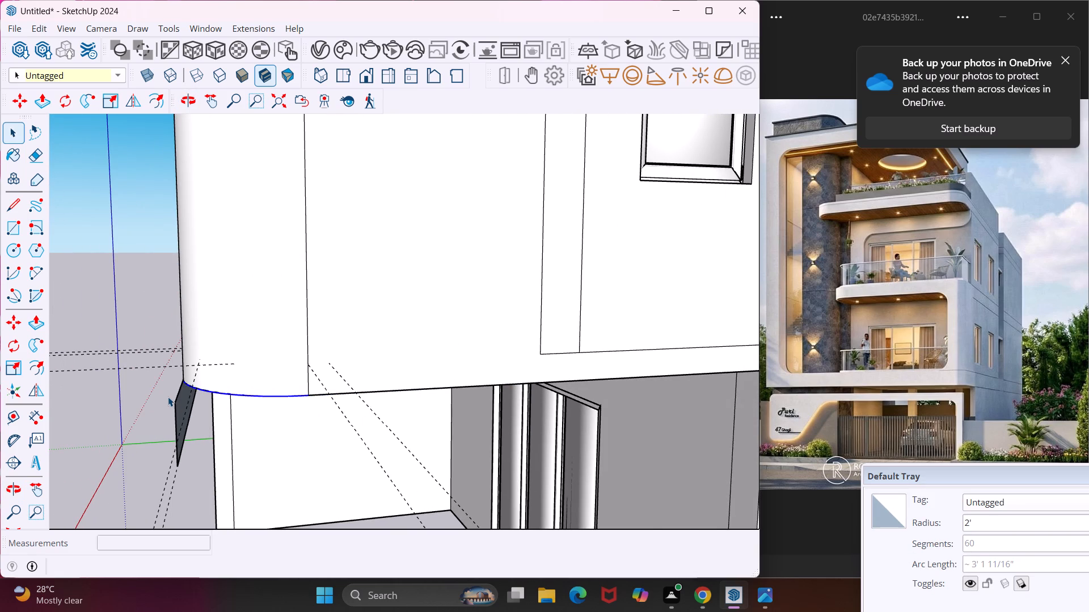
scroll(168, 397, "up", 3)
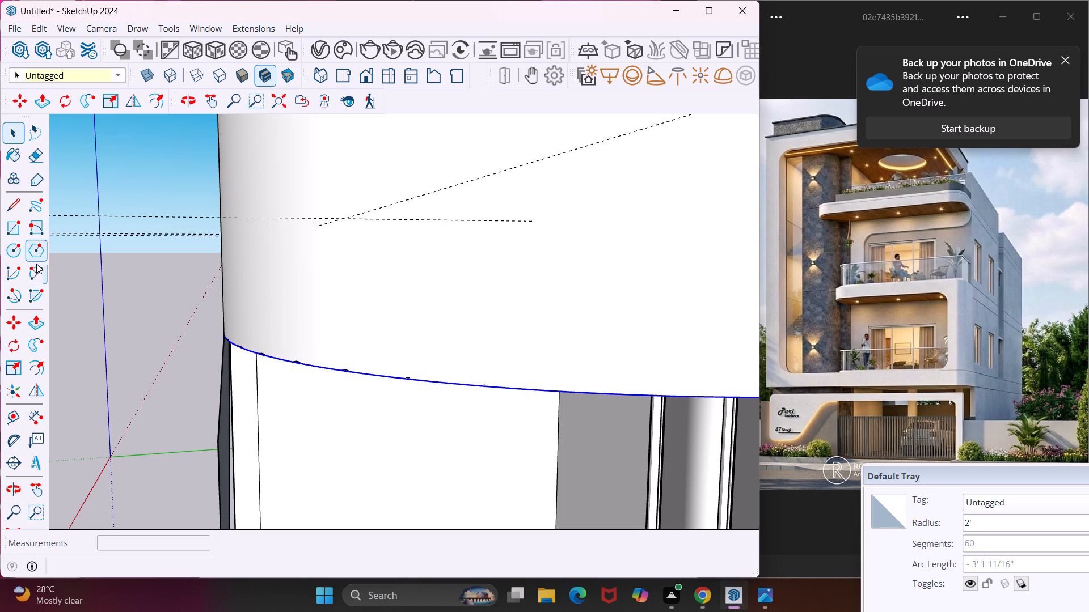
left_click(29, 345)
middle_click_drag(187, 380, 259, 381)
left_click(270, 424)
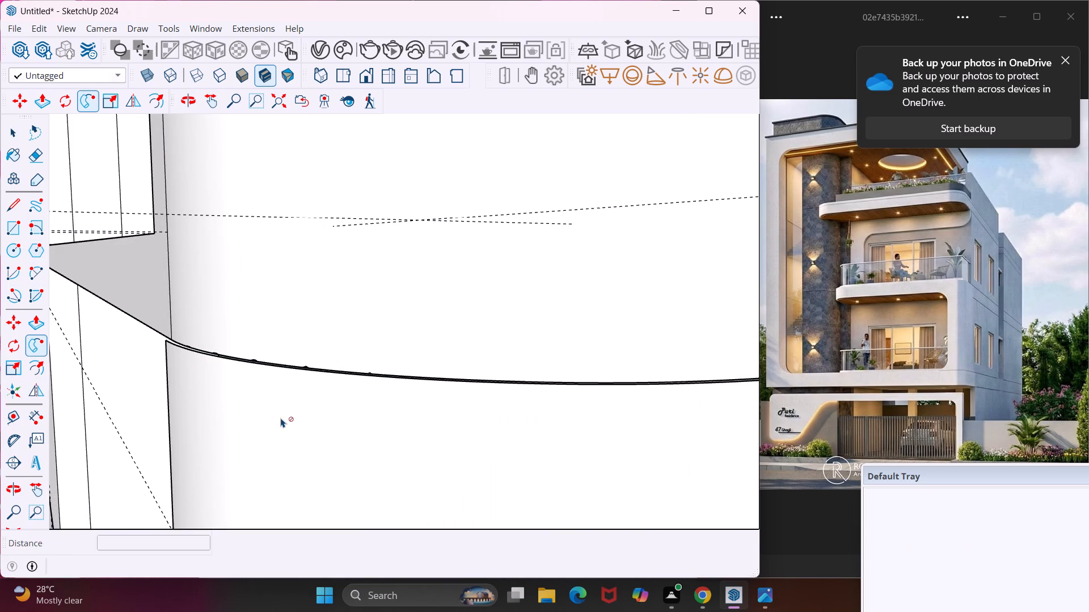
scroll(242, 369, "down", 7)
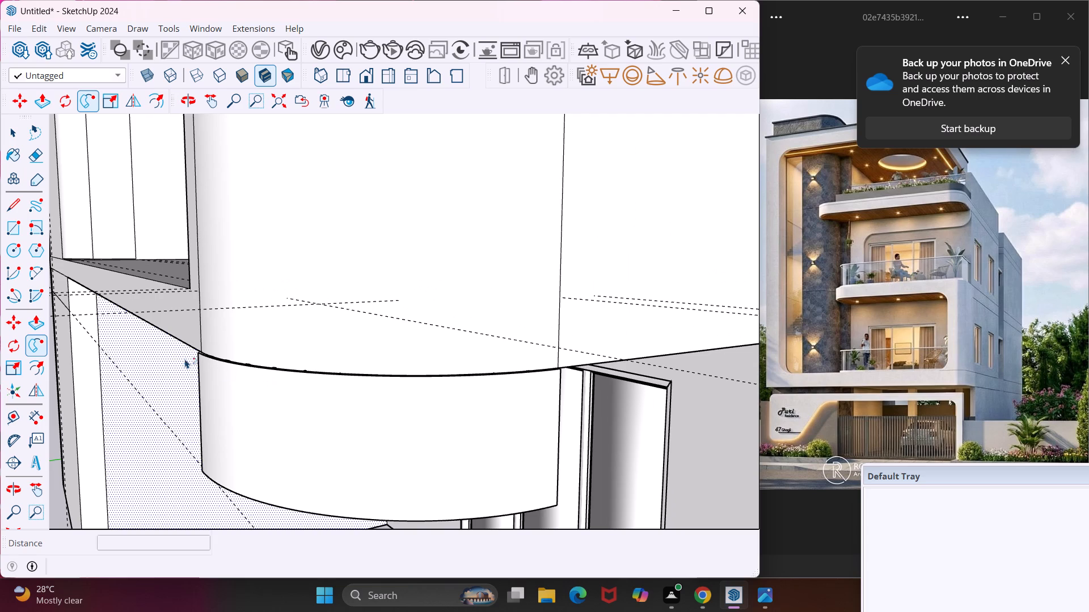
middle_click_drag(184, 358, 513, 357)
scroll(513, 357, "down", 1)
middle_click_drag(651, 376, 738, 367)
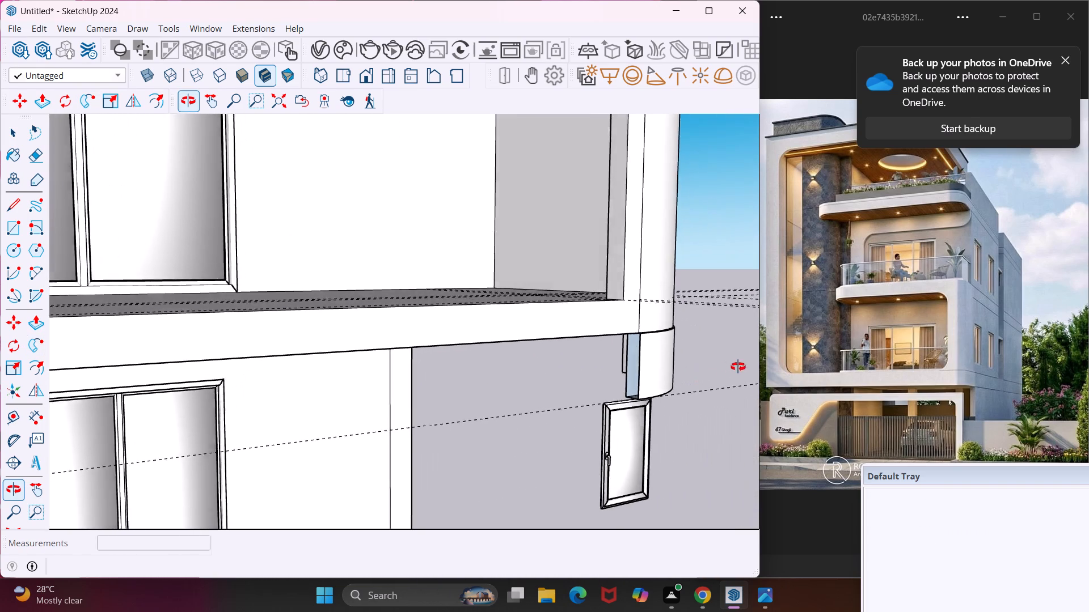
middle_click_drag(738, 367, 744, 365)
key("Escape")
key("space")
Draw a rectangle of about 2 7/8" by 1' to close one open end of the swept curved piece below the slab corner.
scroll(628, 368, "up", 5)
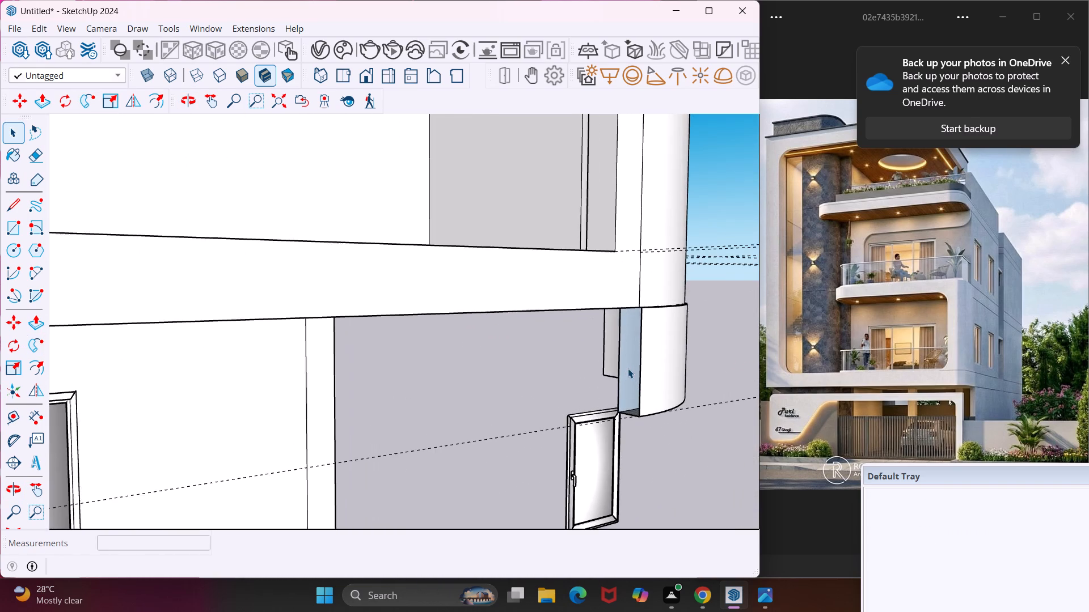
middle_click_drag(628, 368, 340, 376)
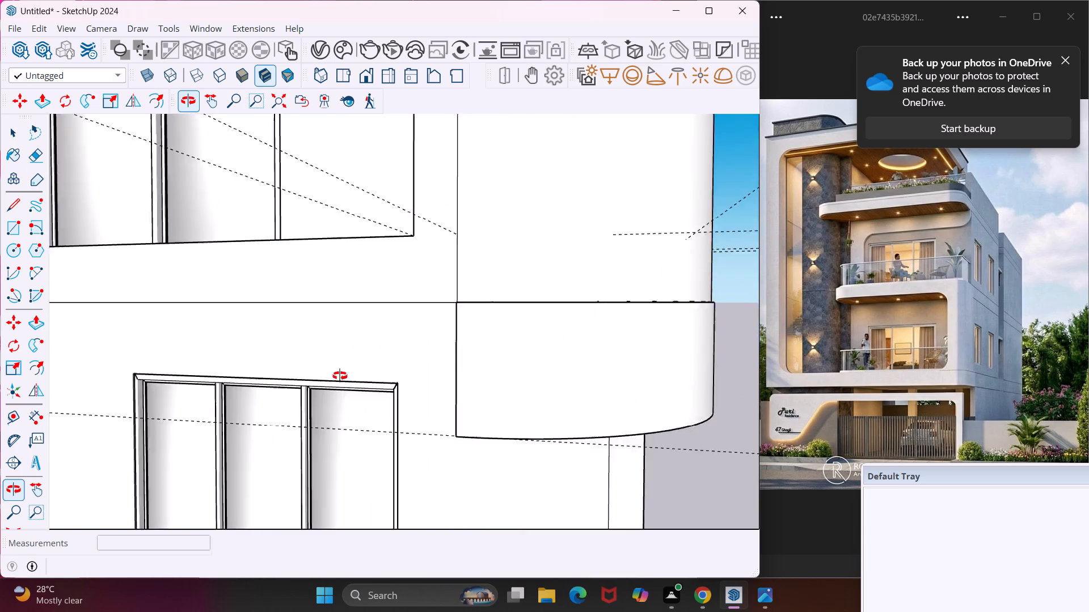
middle_click_drag(340, 376, 30, 388)
middle_click_drag(260, 433, 163, 414)
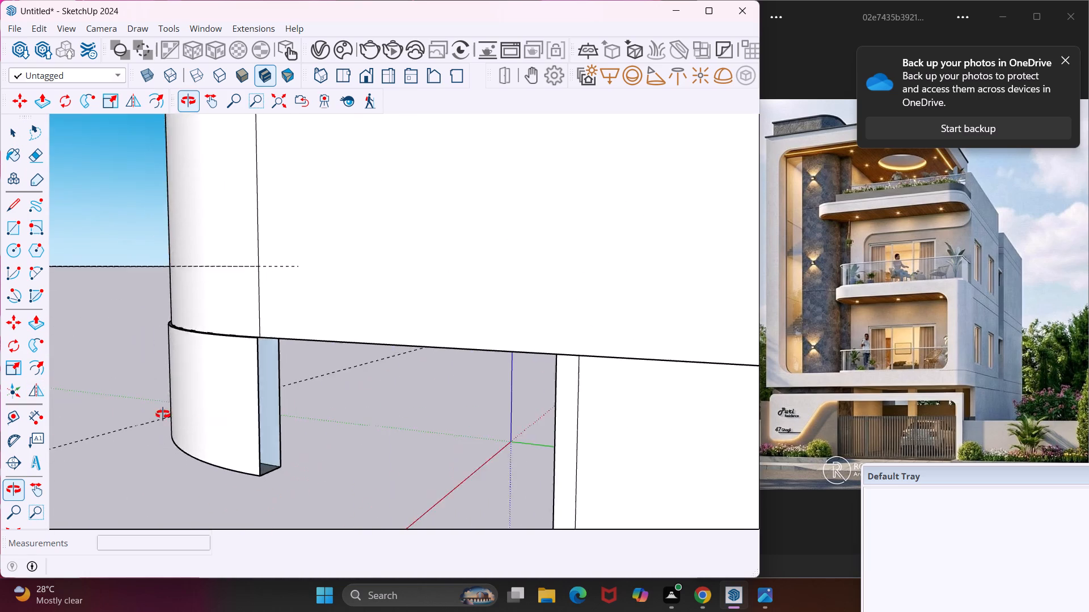
middle_click_drag(163, 414, 84, 400)
middle_click_drag(247, 416, 153, 393)
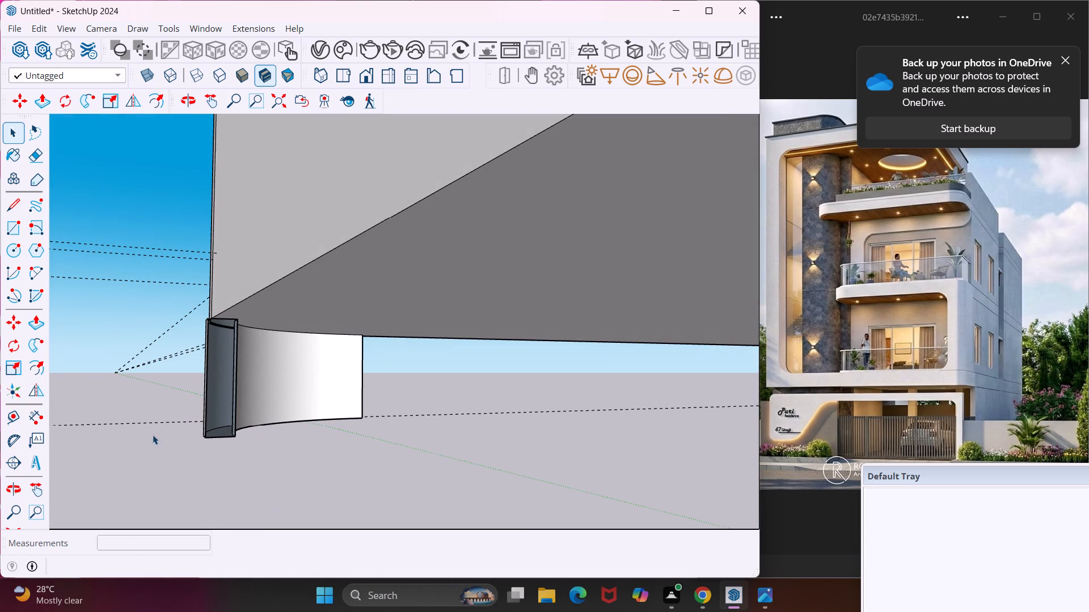
left_click(18, 228)
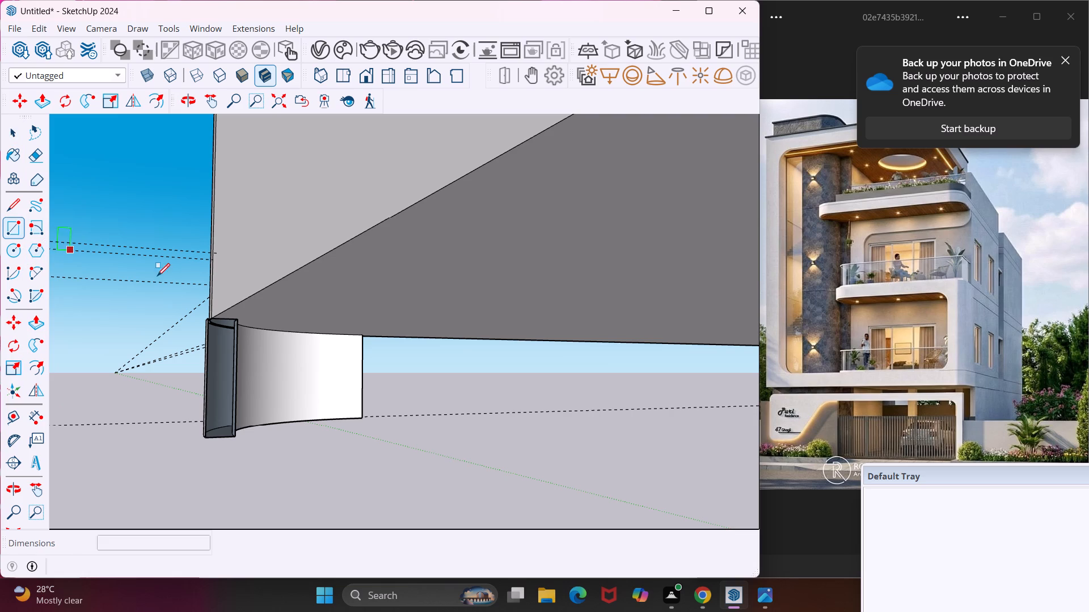
scroll(235, 323, "up", 8)
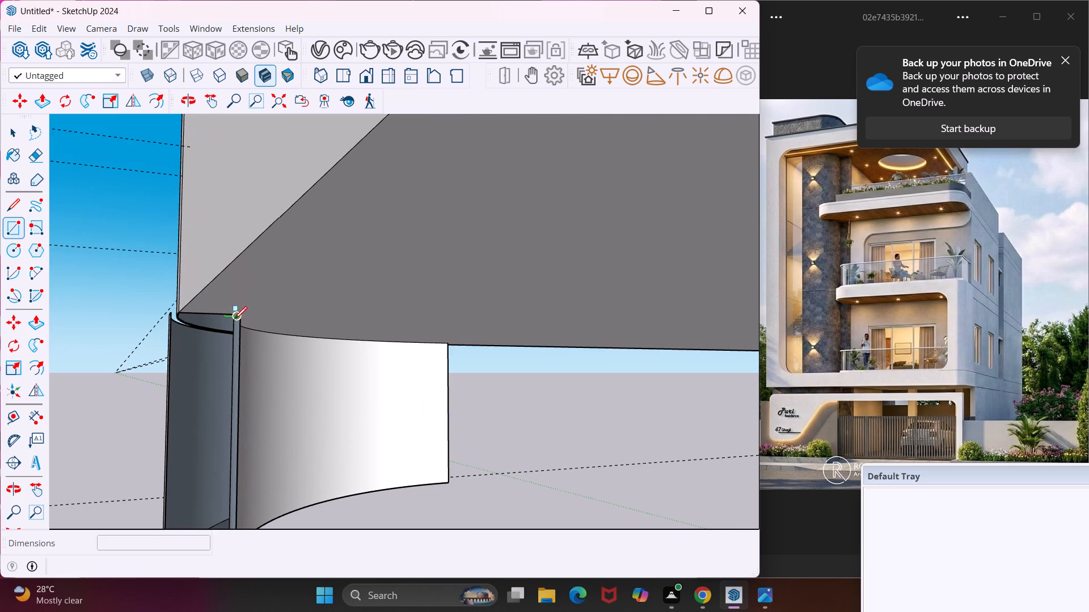
left_click(241, 312)
scroll(170, 314, "down", 9)
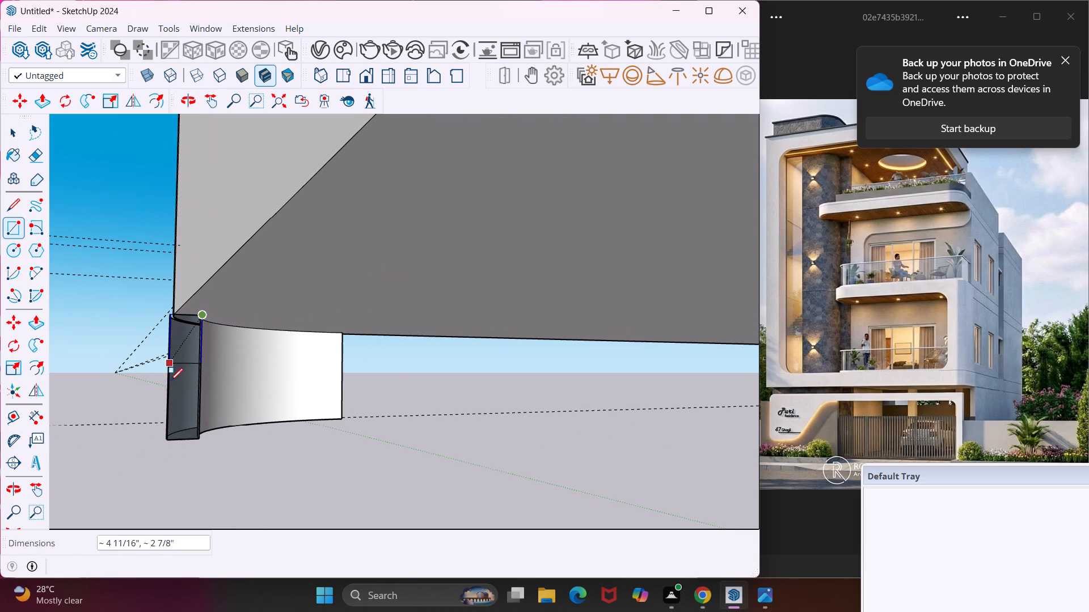
scroll(164, 438, "up", 8)
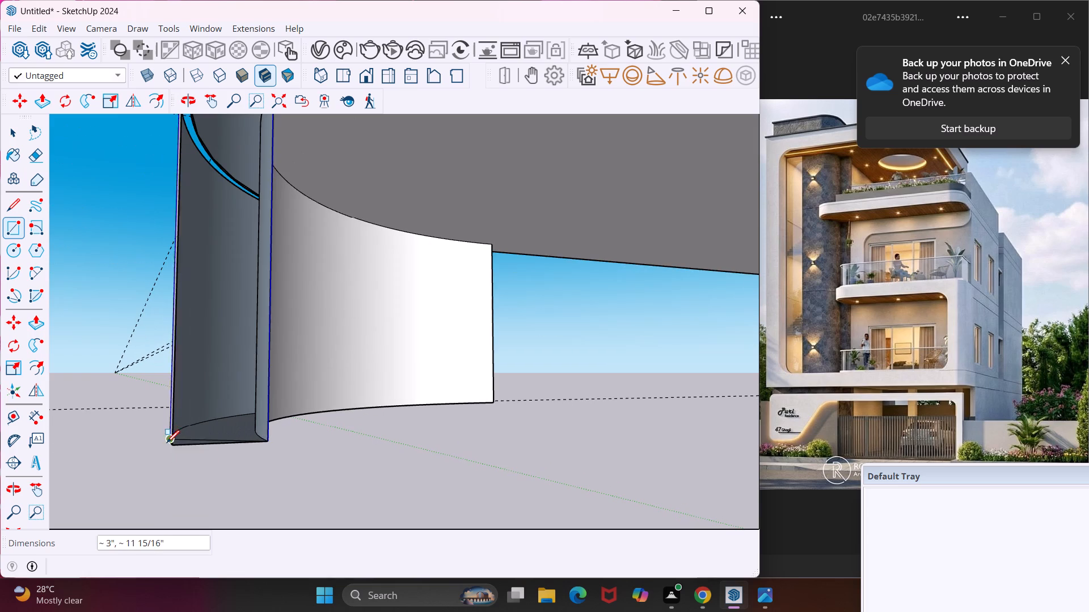
scroll(169, 448, "up", 4)
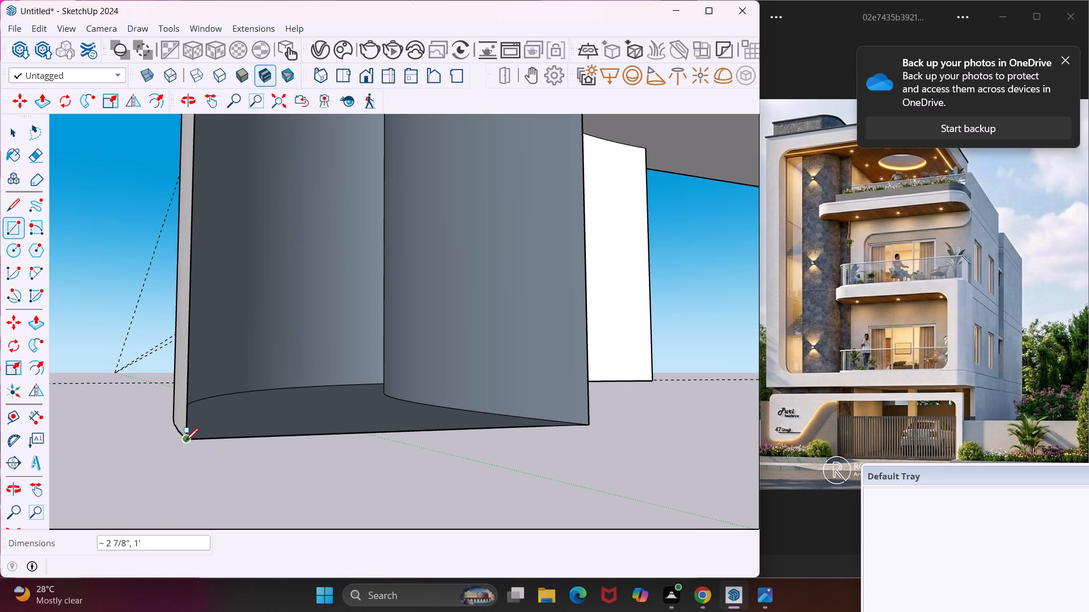
left_click(185, 441)
scroll(193, 416, "down", 20)
scroll(193, 416, "down", 5)
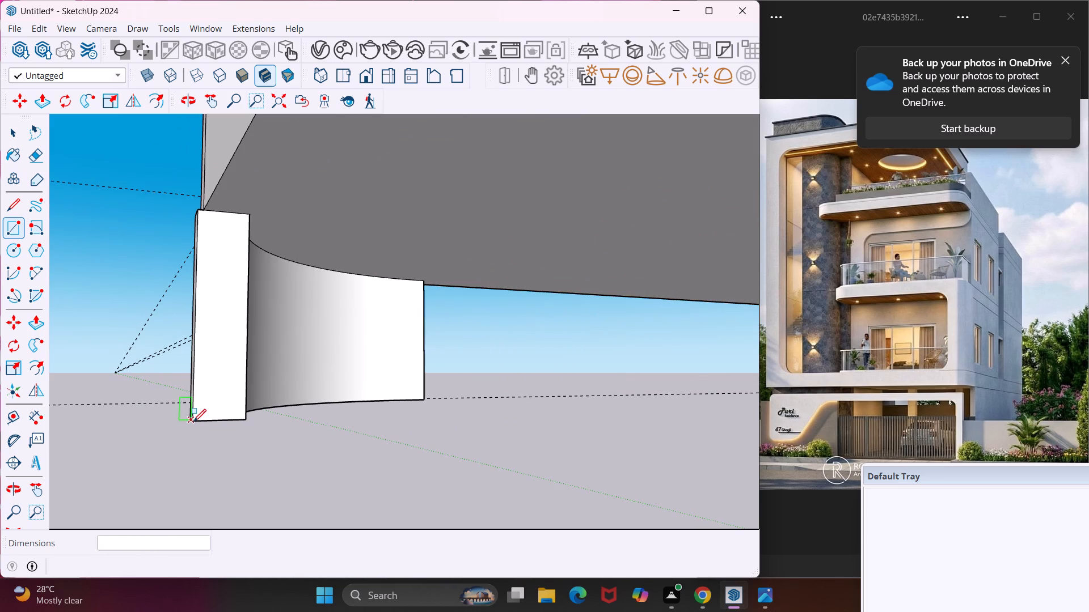
Close the opposite open end of the swept curved piece with a rectangle of about 2 7/8" by 1'.
middle_click_drag(168, 371, 618, 430)
scroll(589, 426, "down", 1)
middle_click_drag(270, 310, 610, 333)
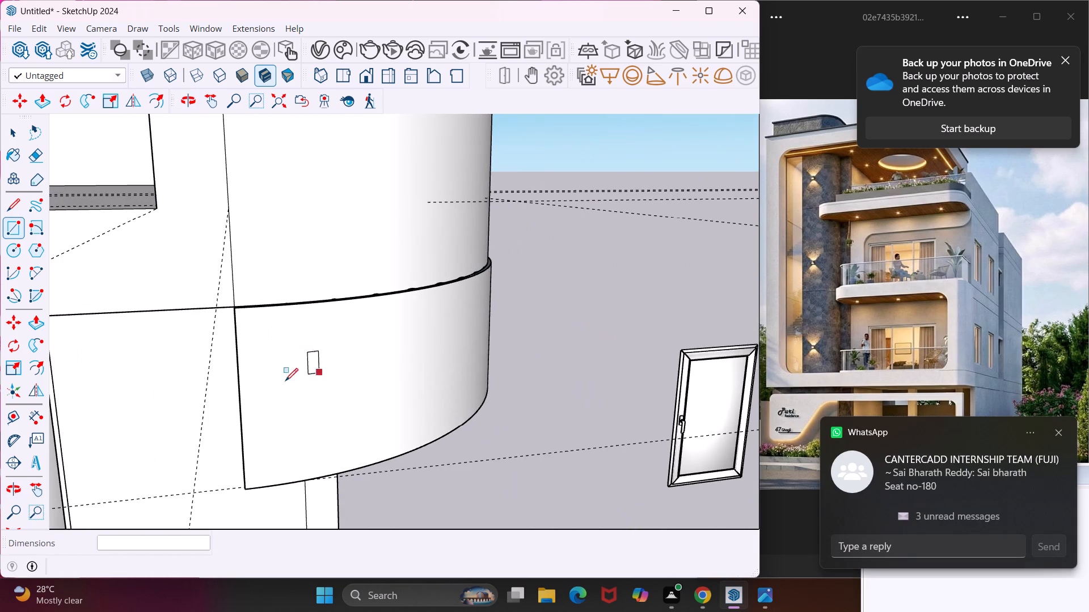
middle_click_drag(264, 382, 450, 363)
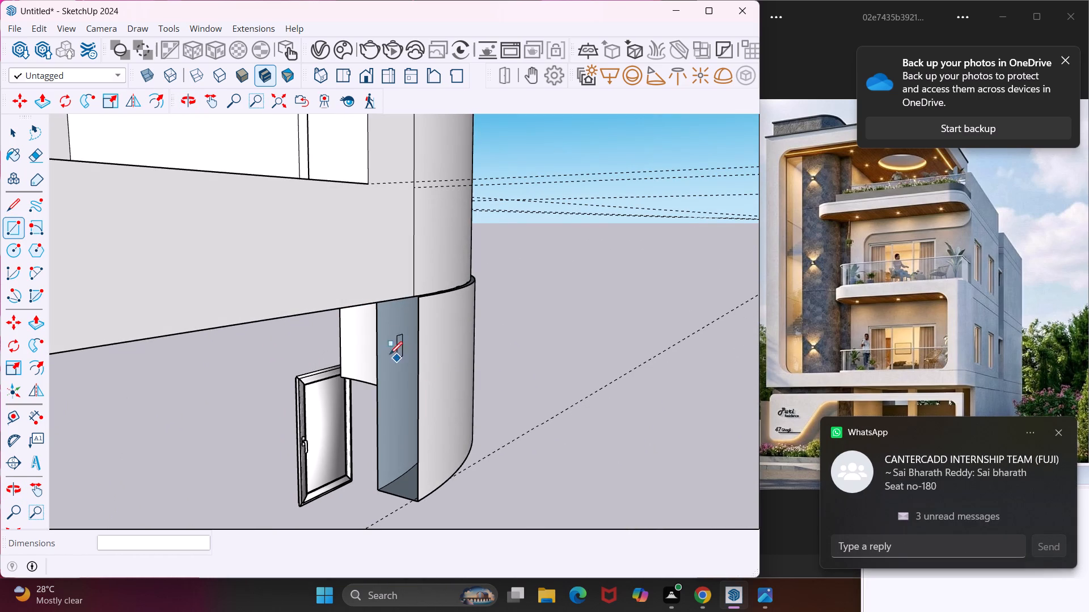
middle_click_drag(393, 347, 476, 345)
scroll(513, 296, "up", 10)
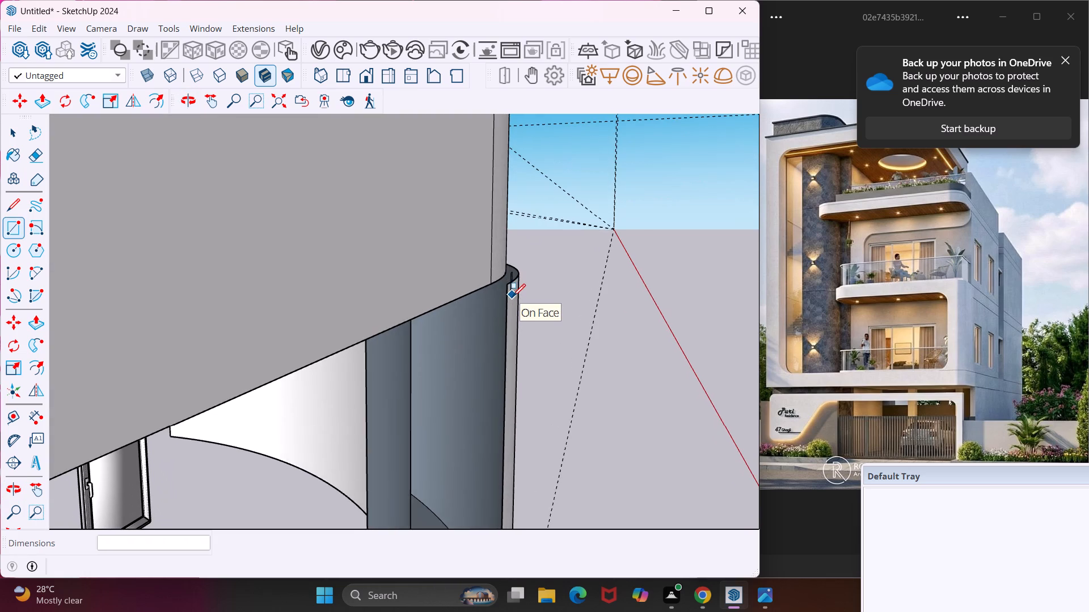
middle_click_drag(513, 296, 524, 263)
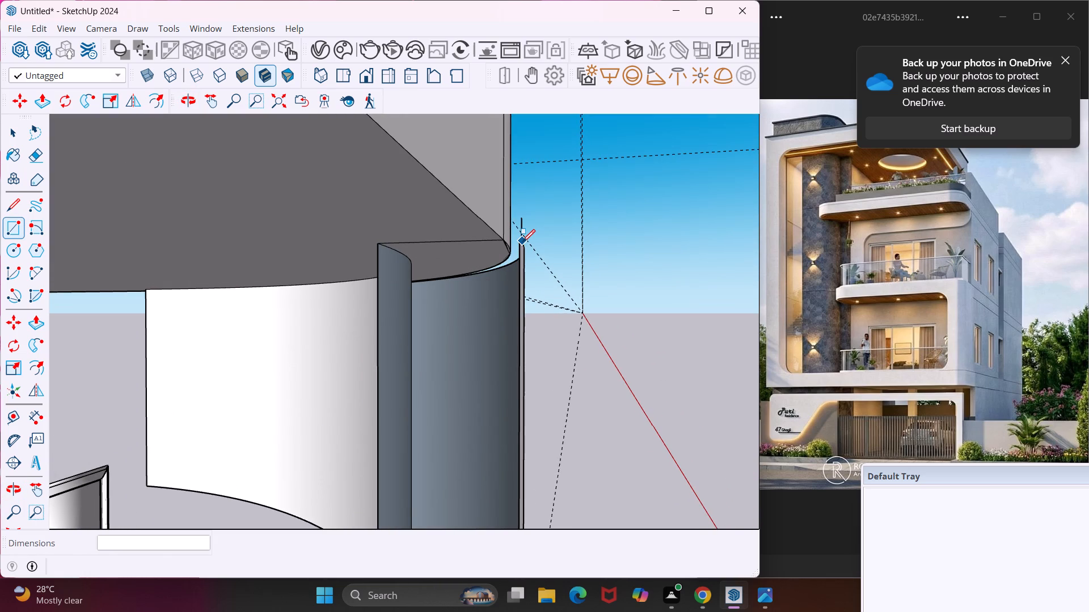
scroll(522, 242, "up", 5)
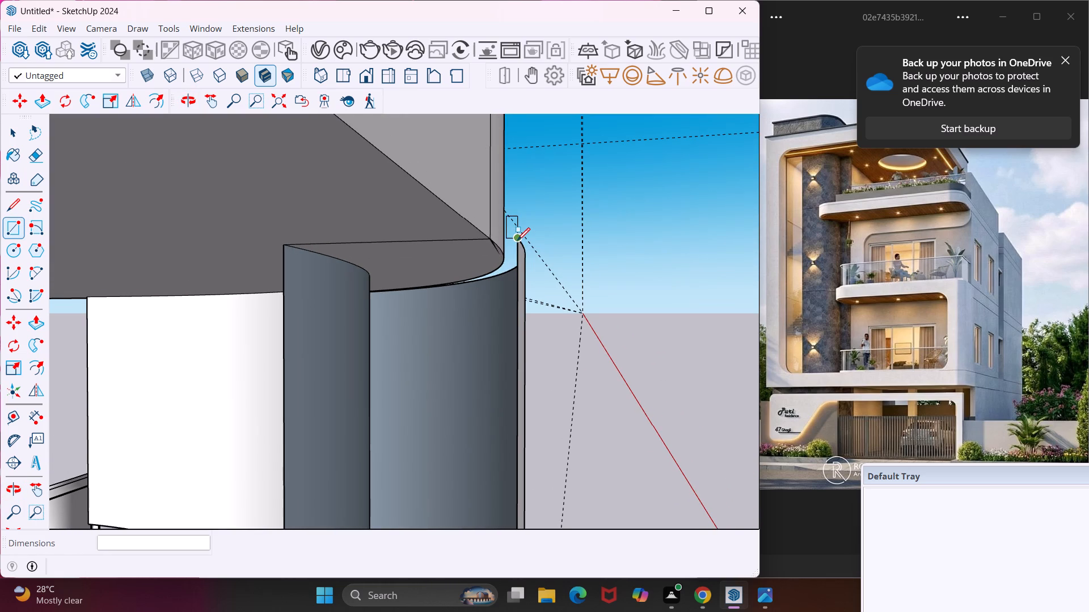
left_click(517, 240)
scroll(424, 278, "down", 11)
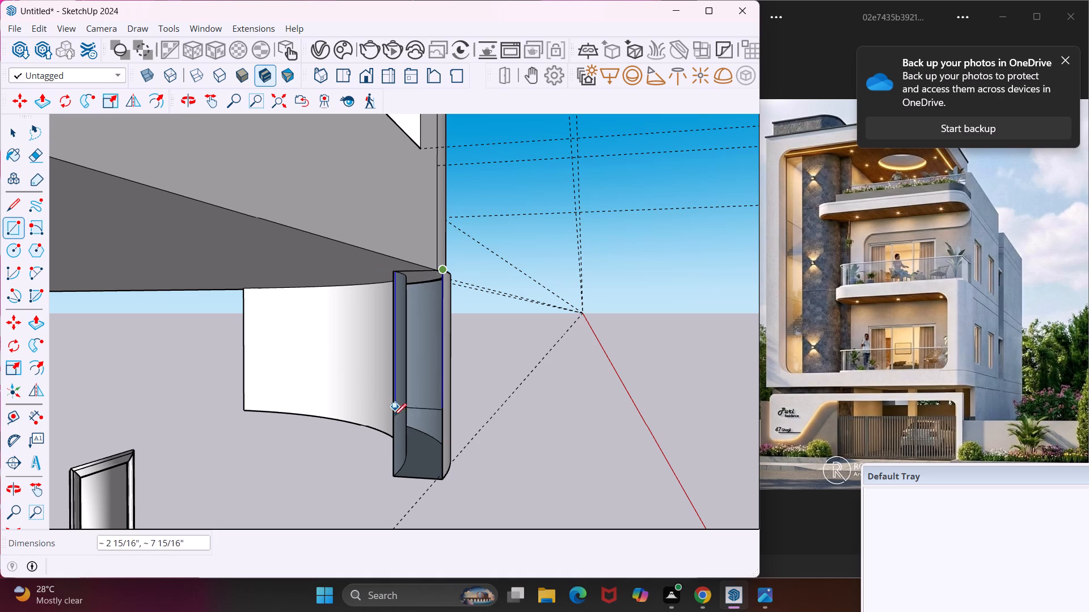
scroll(394, 476, "up", 9)
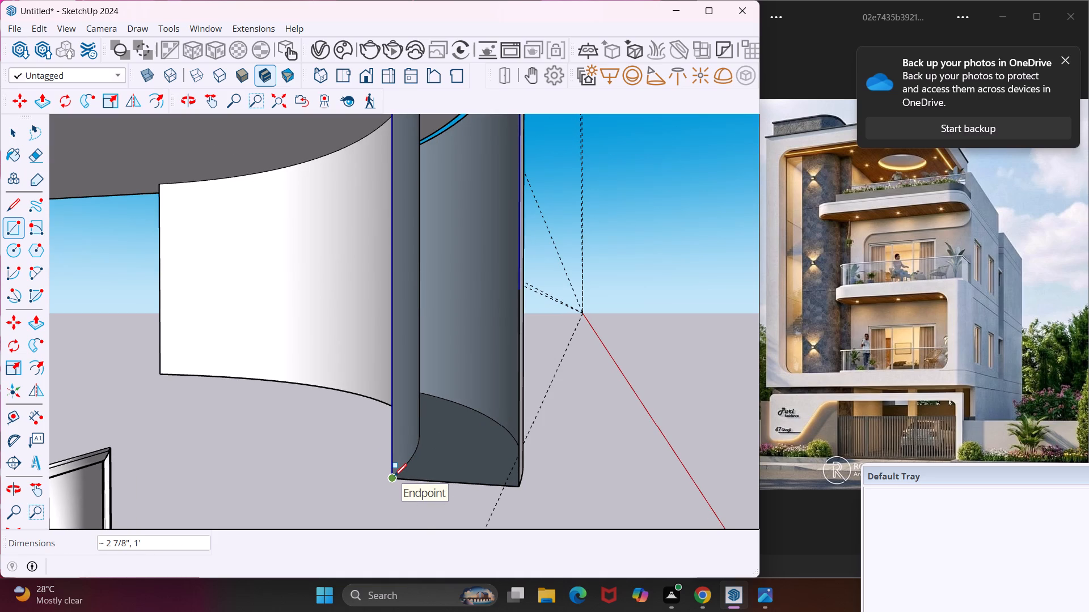
left_click(394, 479)
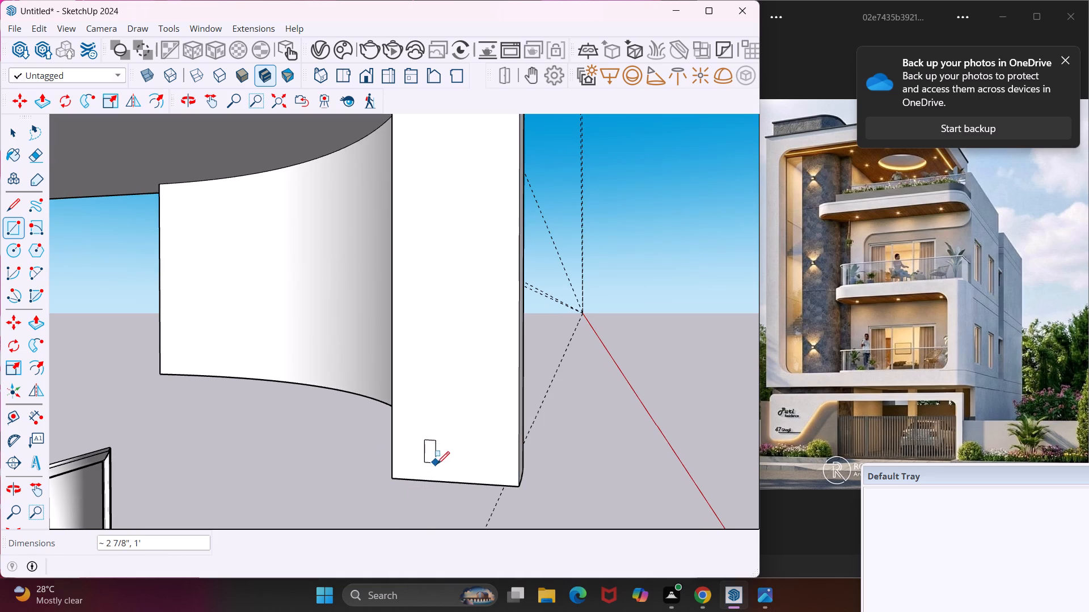
key("Escape")
key("space")
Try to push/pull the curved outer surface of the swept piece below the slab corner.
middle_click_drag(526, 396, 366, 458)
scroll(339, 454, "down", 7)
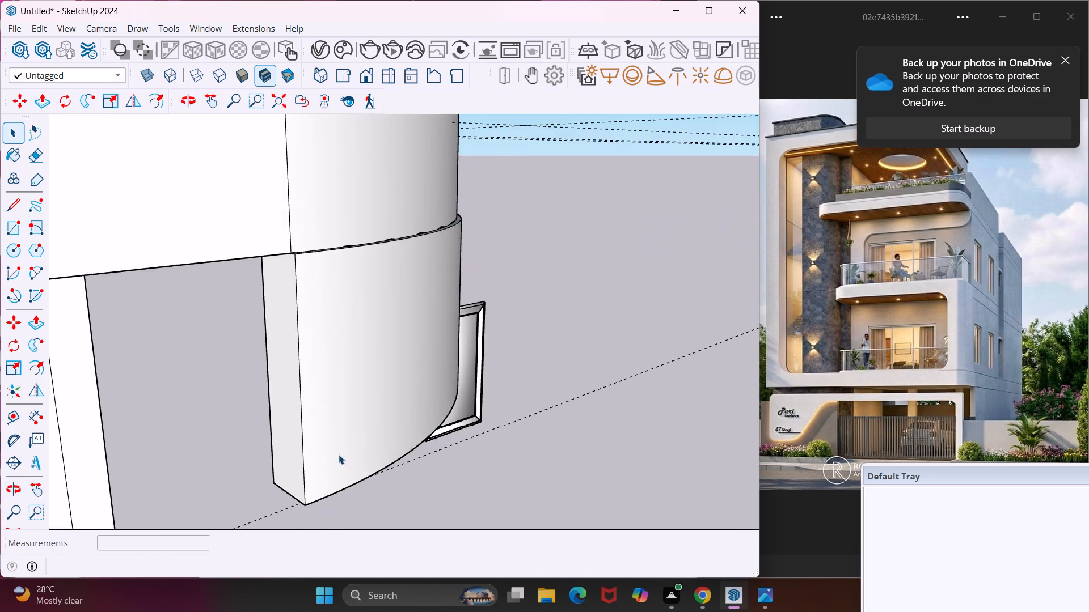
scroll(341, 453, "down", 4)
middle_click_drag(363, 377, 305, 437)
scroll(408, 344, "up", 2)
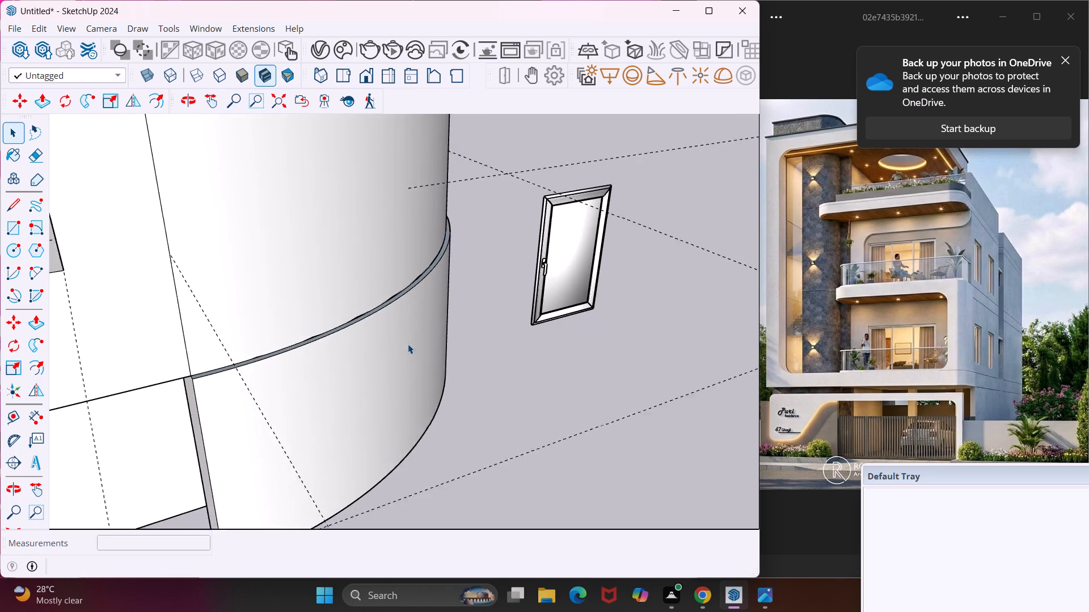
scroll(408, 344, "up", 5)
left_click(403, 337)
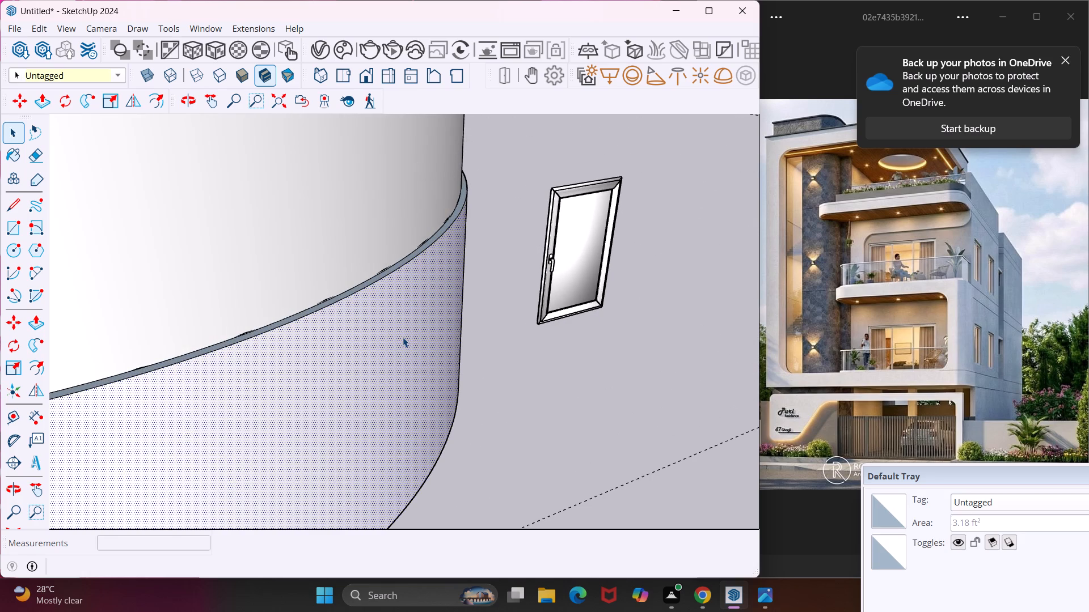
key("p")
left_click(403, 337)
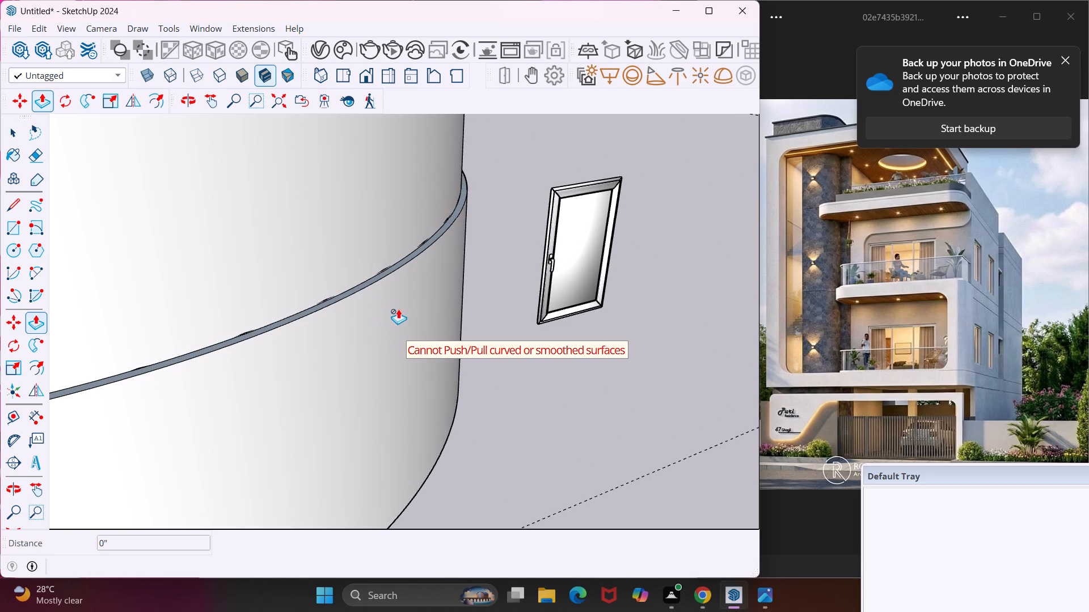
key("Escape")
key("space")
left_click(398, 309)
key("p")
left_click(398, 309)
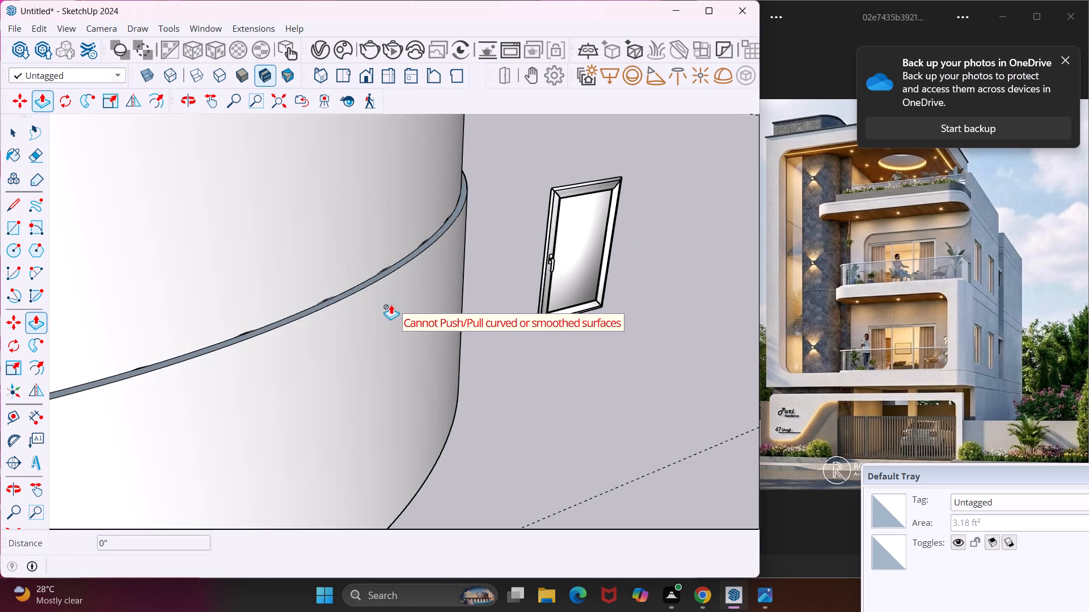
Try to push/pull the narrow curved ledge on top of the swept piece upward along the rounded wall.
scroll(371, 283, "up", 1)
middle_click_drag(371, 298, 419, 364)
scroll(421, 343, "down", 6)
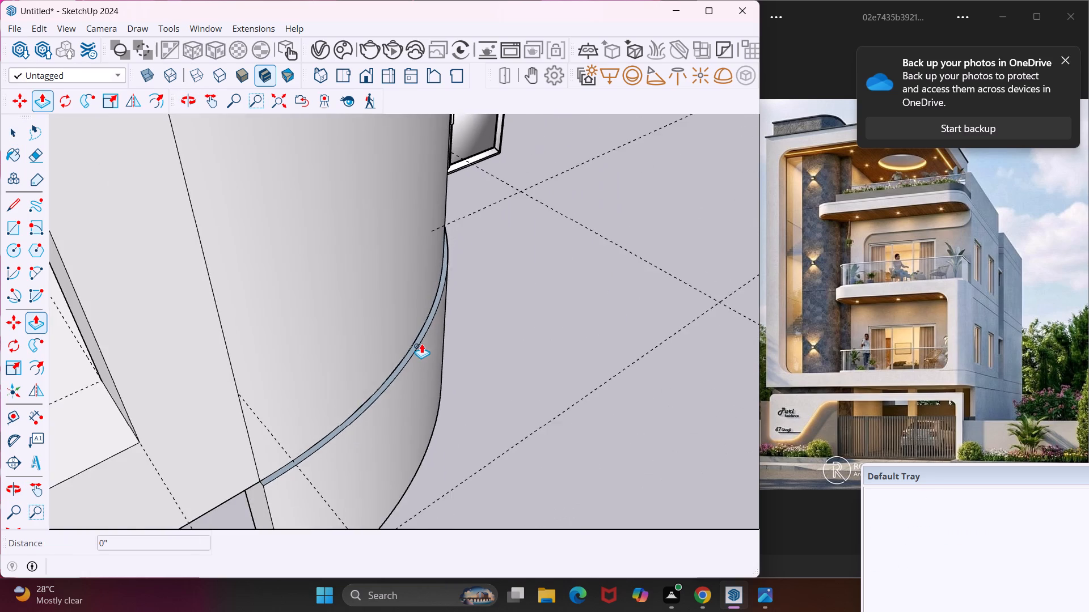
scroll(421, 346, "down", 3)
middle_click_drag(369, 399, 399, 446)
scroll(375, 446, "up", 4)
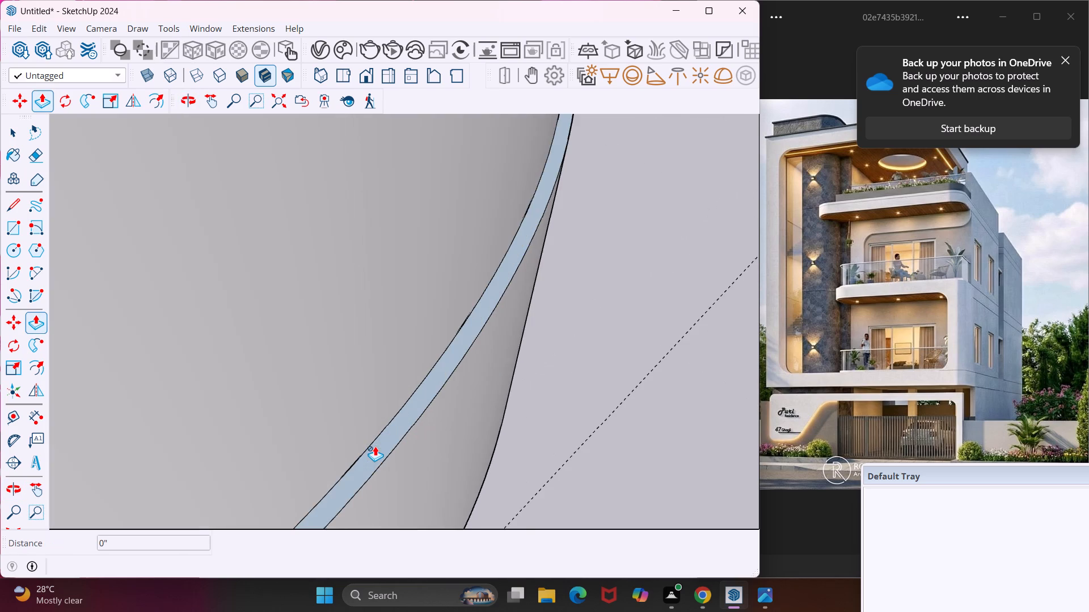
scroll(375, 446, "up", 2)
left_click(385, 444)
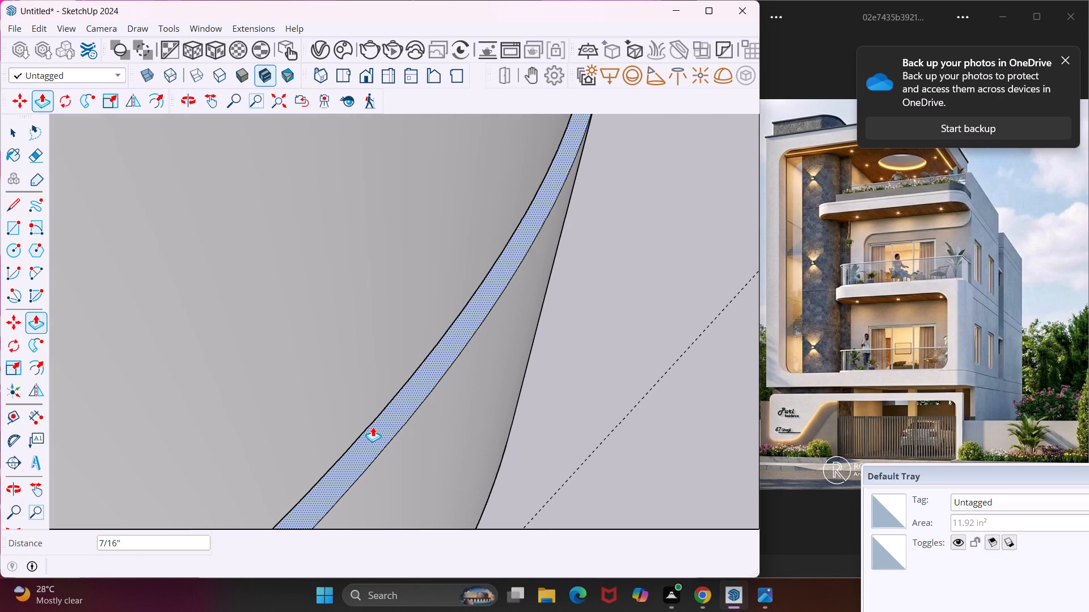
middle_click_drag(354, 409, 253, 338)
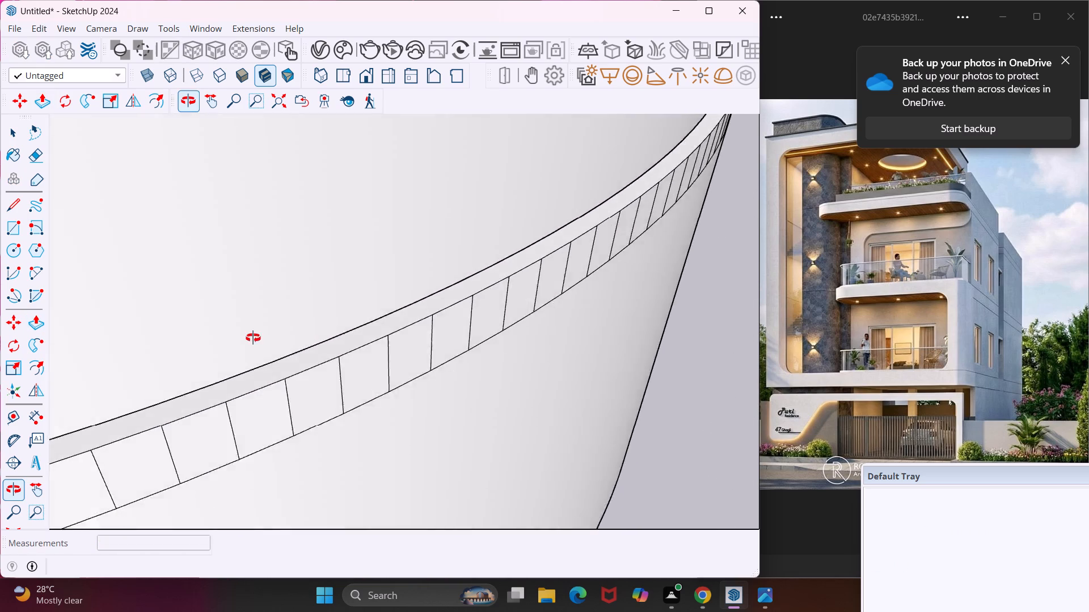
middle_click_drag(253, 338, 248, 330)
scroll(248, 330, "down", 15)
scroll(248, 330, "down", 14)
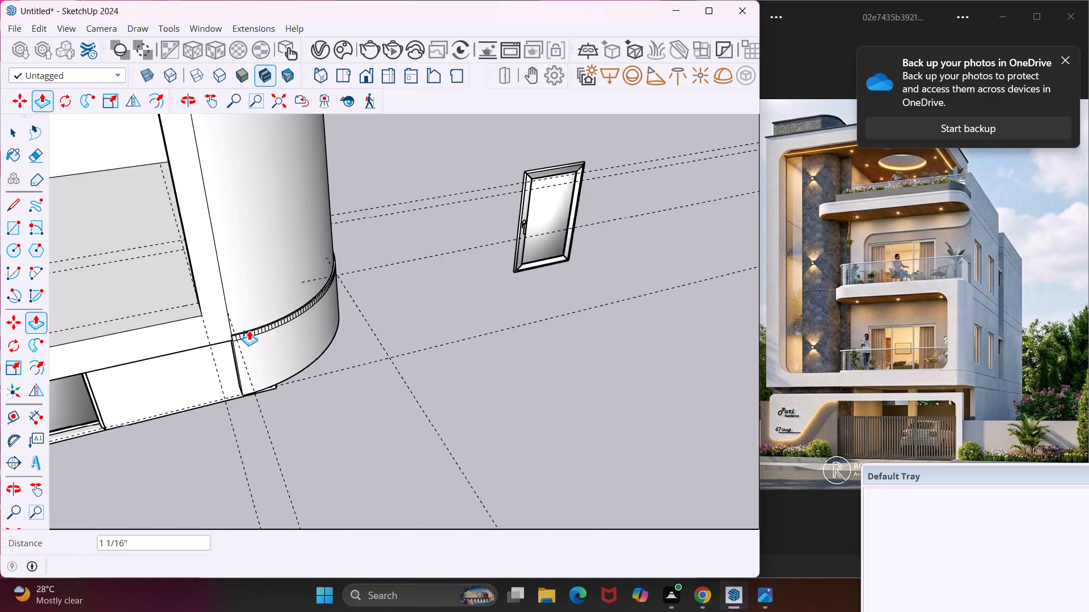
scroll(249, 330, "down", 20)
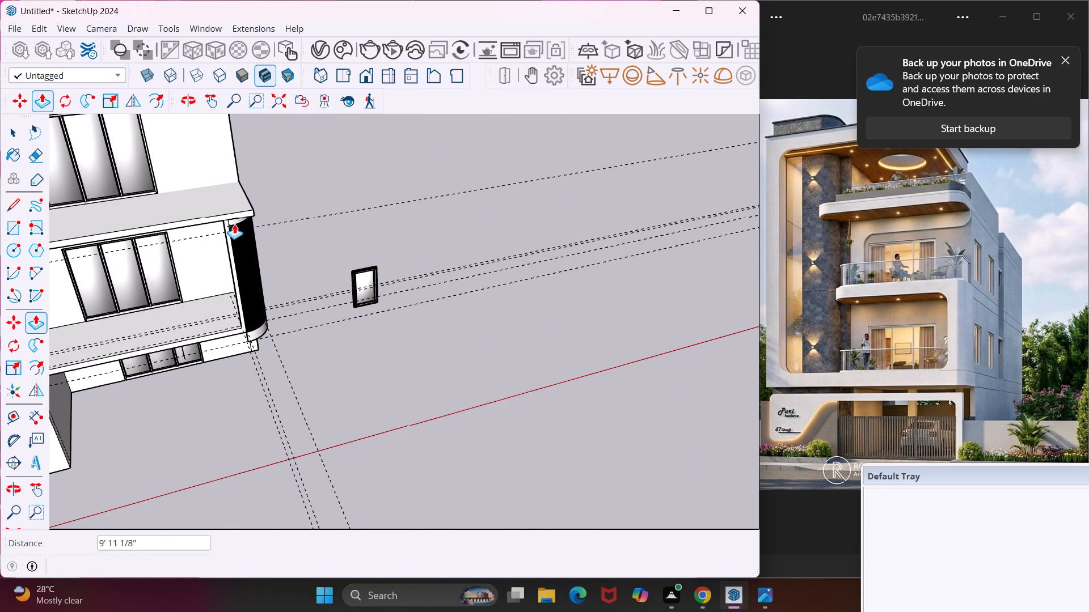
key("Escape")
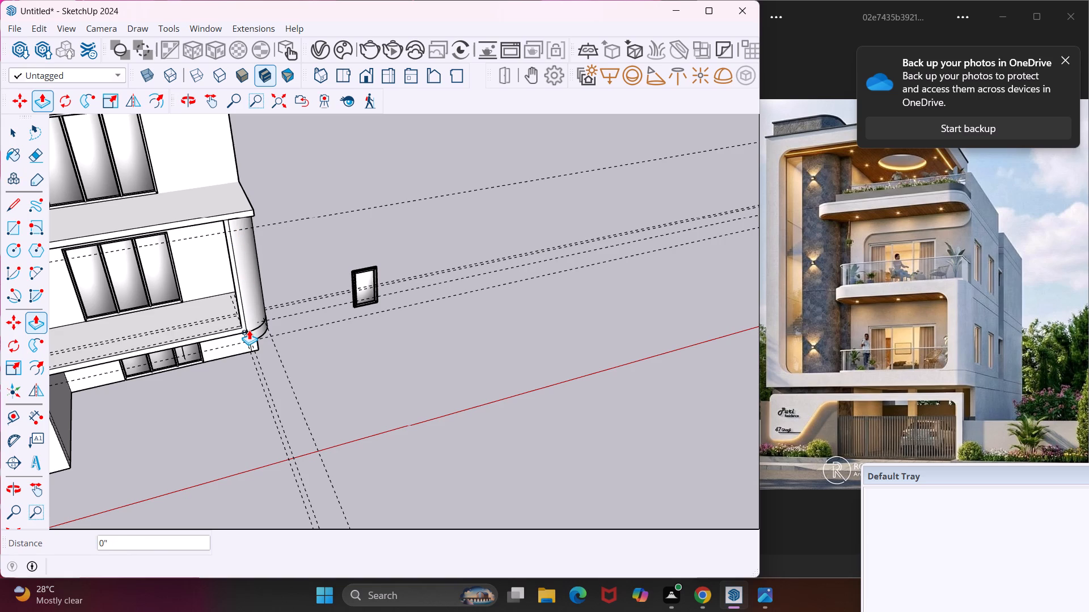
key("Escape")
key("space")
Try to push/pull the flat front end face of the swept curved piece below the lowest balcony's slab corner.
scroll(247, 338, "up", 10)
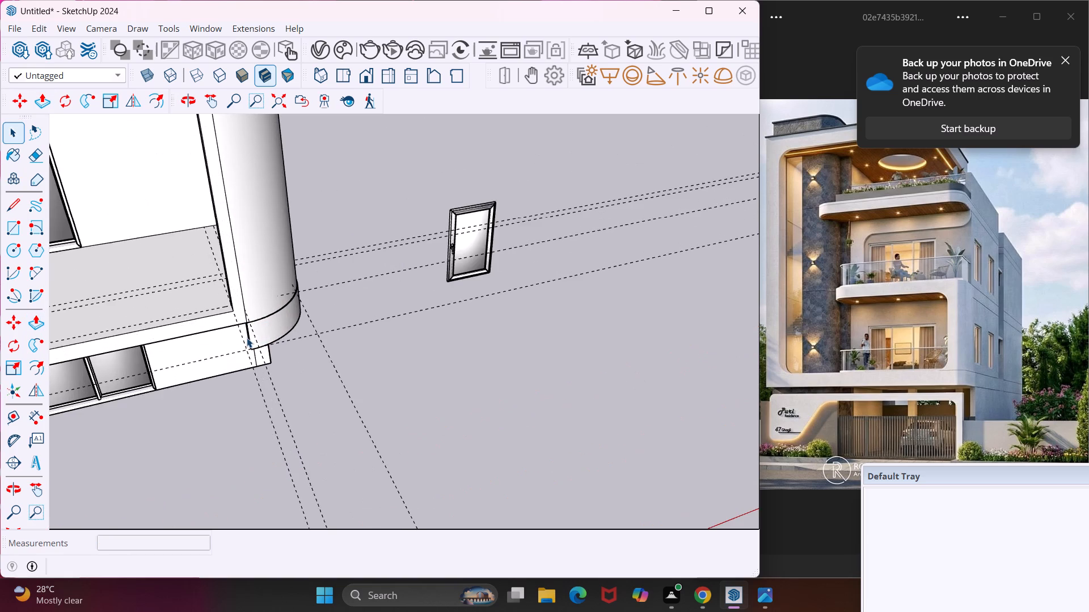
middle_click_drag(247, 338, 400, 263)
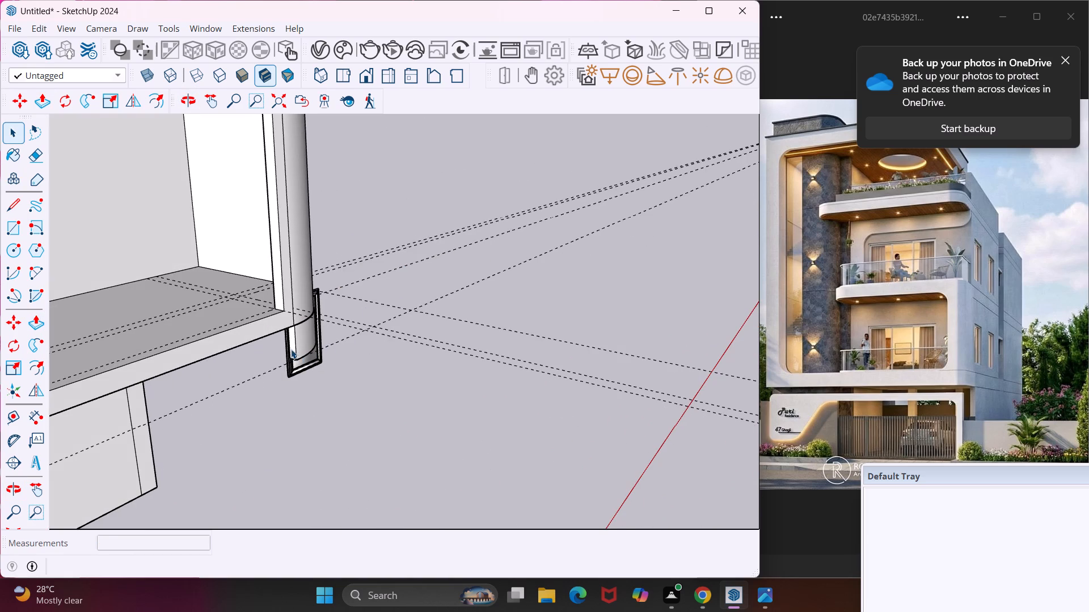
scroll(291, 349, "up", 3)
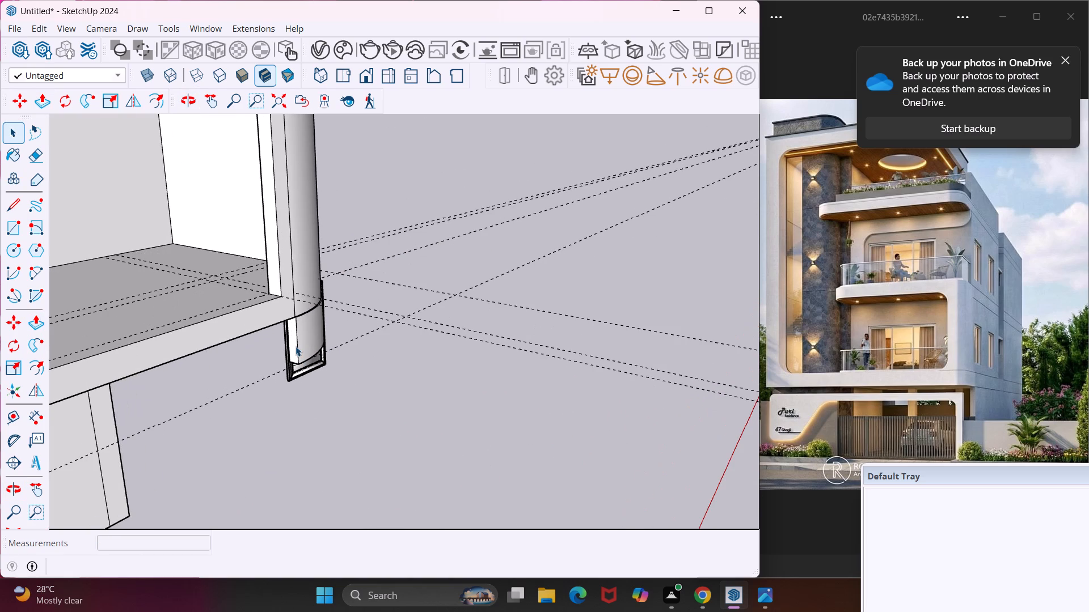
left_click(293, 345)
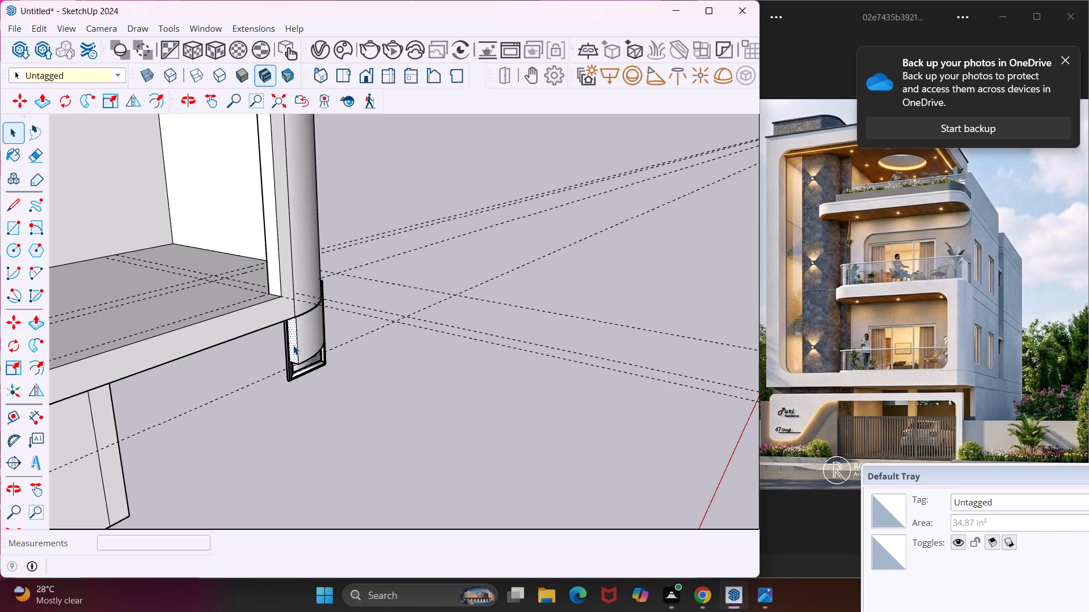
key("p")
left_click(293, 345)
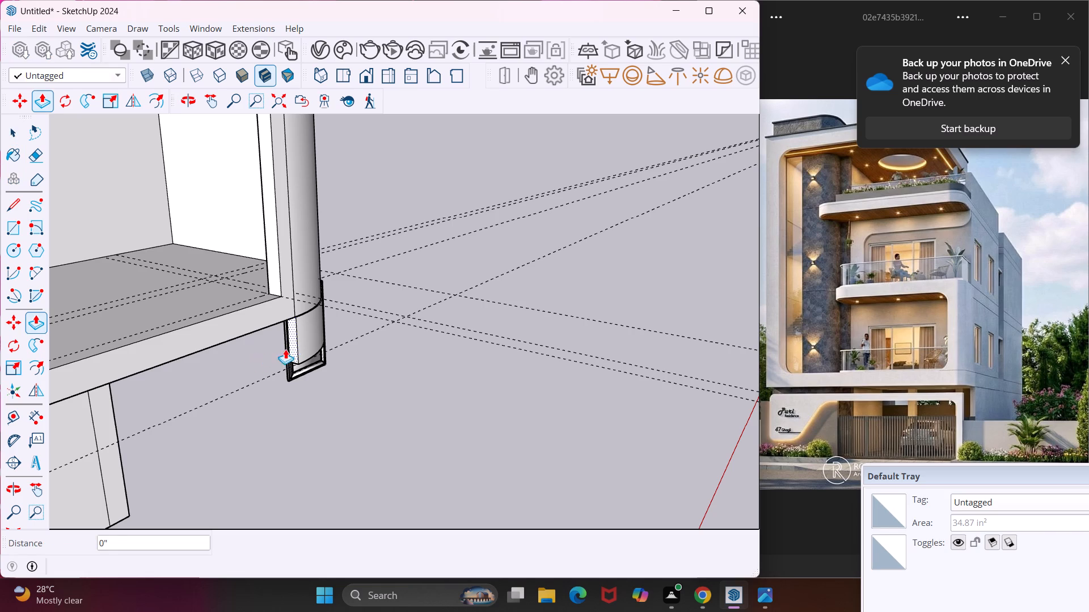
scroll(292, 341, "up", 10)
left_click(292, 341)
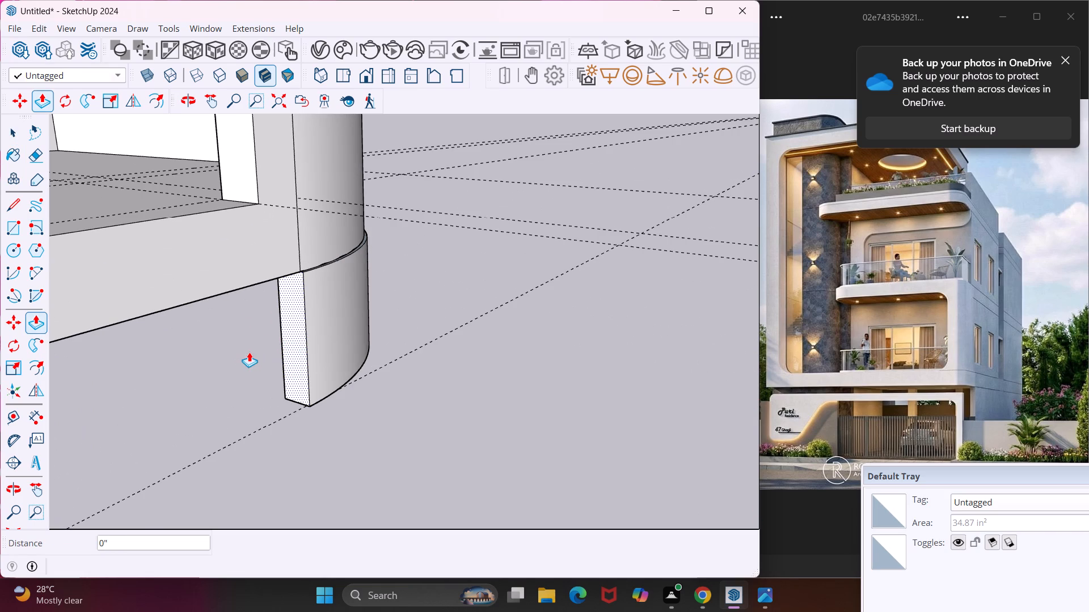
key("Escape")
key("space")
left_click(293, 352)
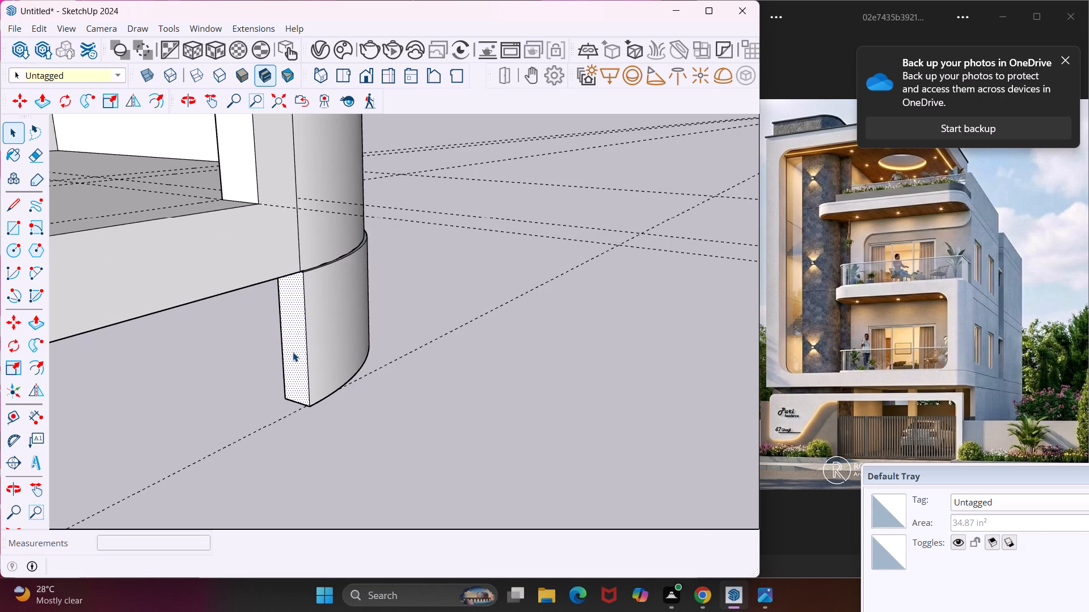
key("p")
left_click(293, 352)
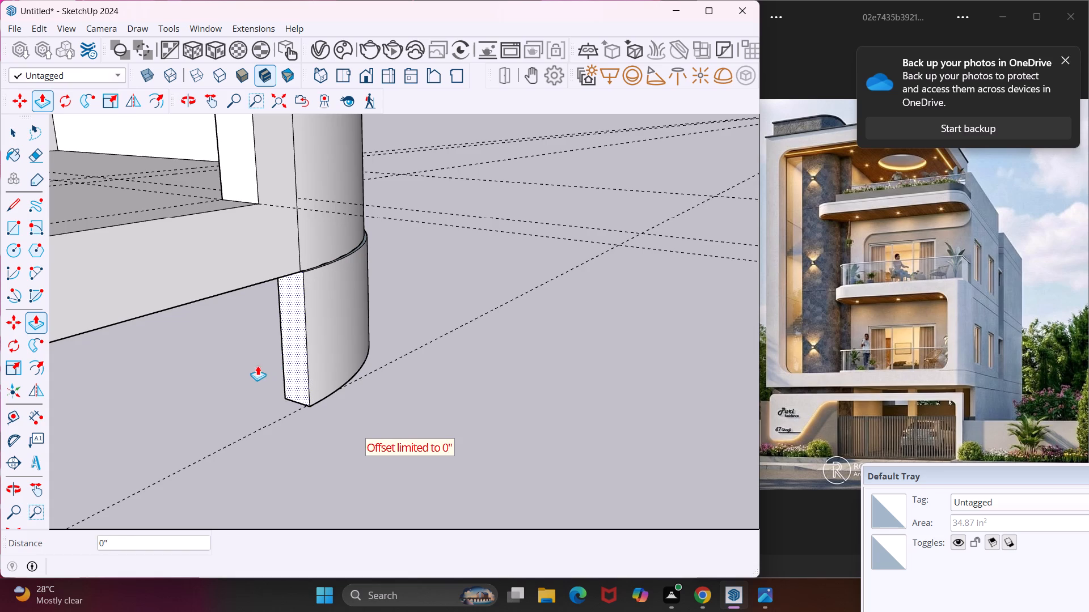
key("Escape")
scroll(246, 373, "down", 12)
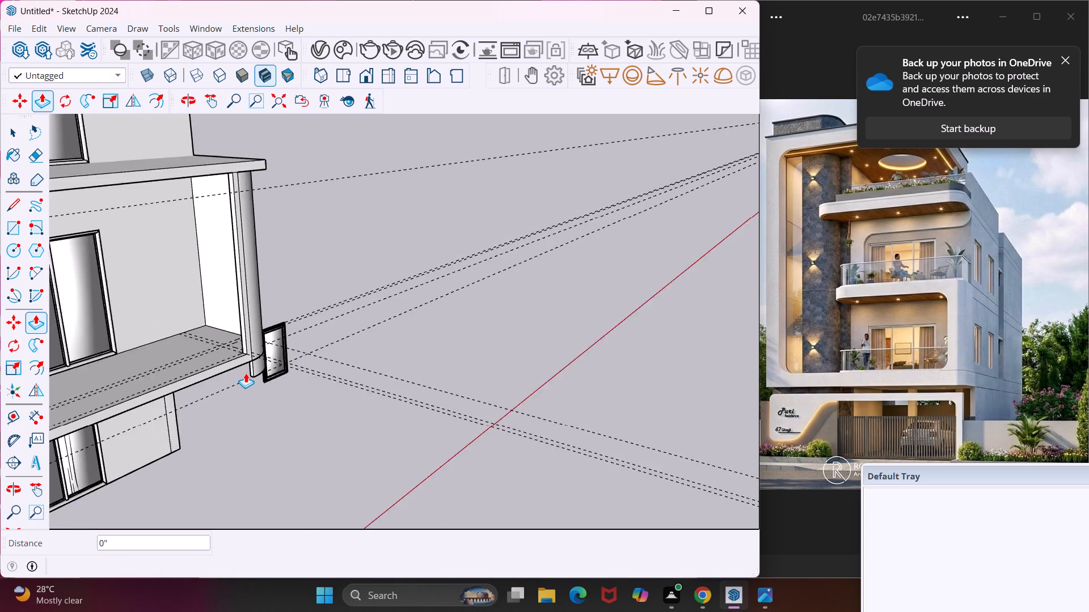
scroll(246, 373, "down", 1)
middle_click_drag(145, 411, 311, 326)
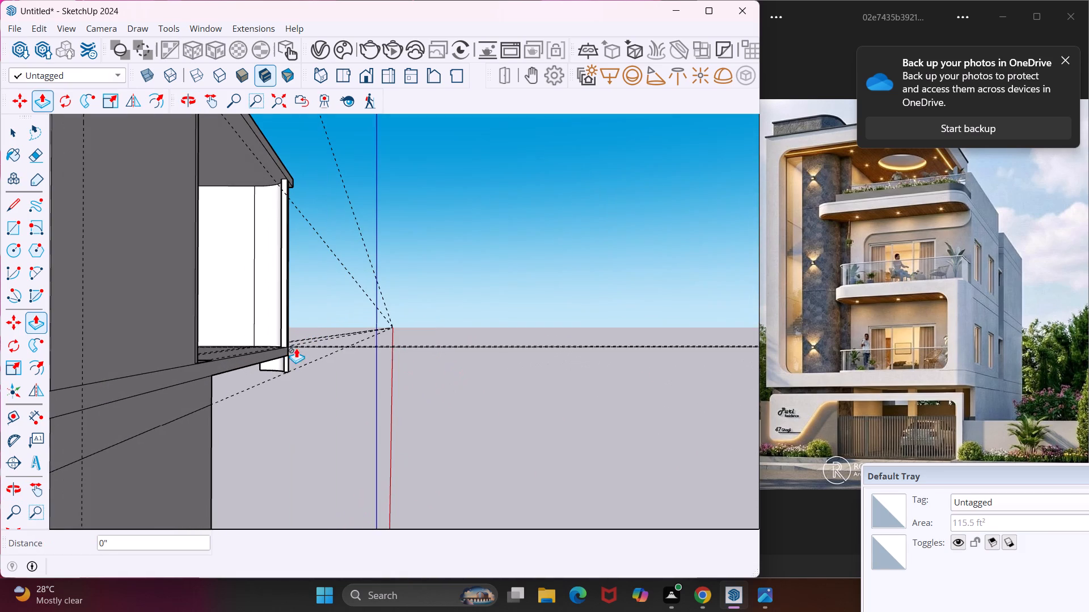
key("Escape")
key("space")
Draw a rectangle about 28' by 1' beneath the lowest balcony's front edge, from the curved piece's top corner to the building's far front corner.
scroll(276, 368, "up", 8)
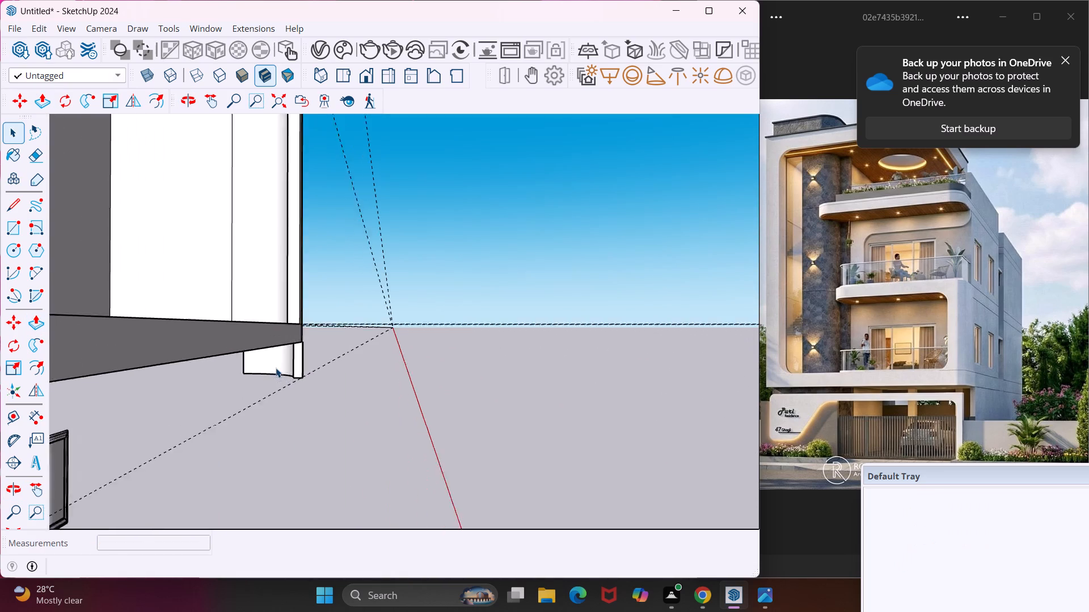
scroll(276, 368, "up", 2)
middle_click_drag(365, 334, 260, 379)
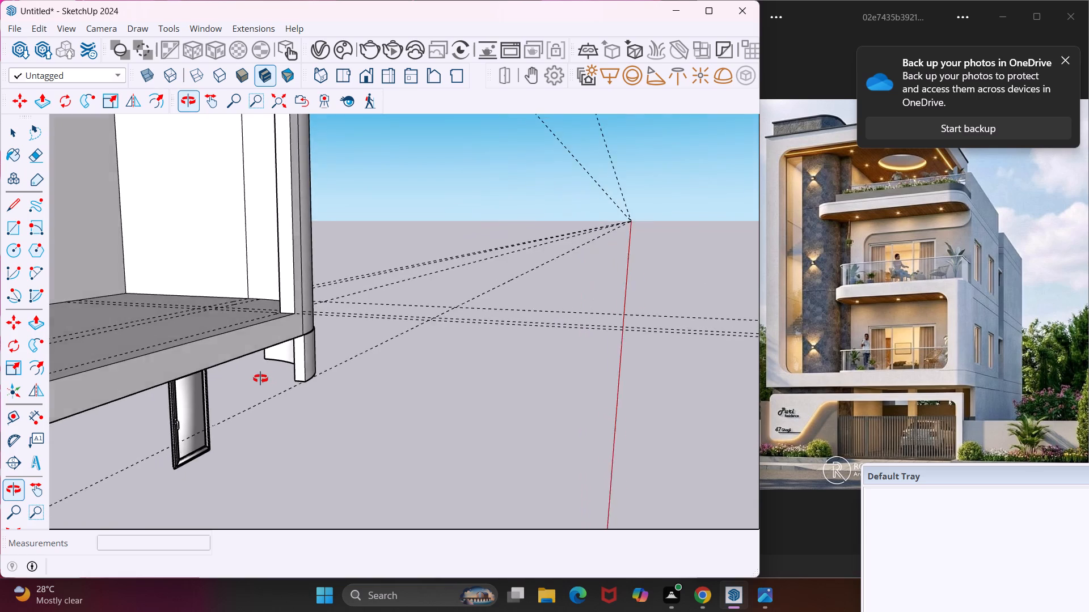
middle_click_drag(260, 379, 181, 382)
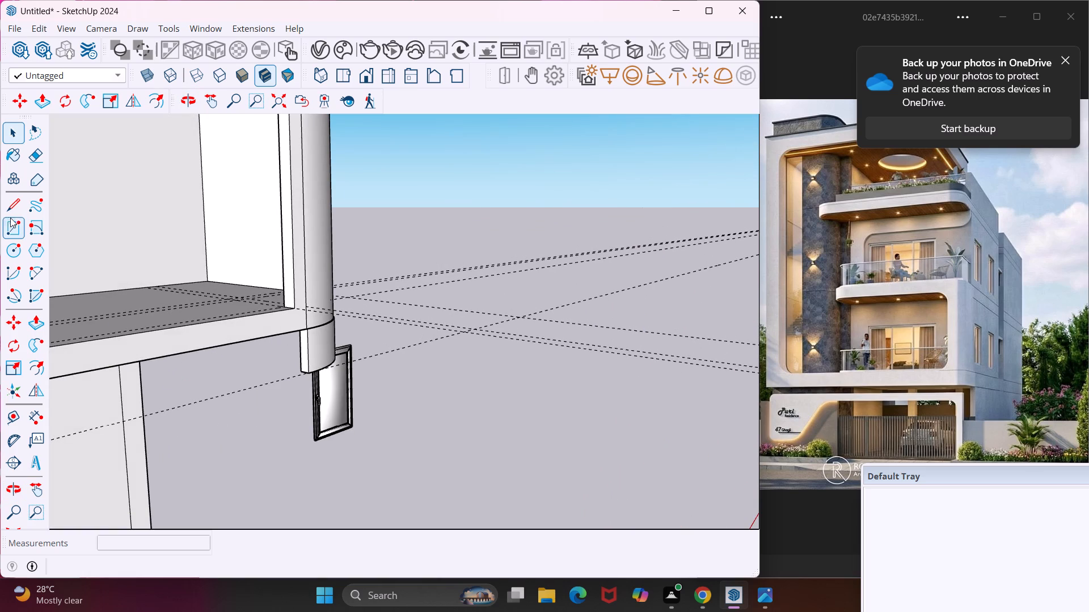
left_click(14, 211)
left_click(18, 222)
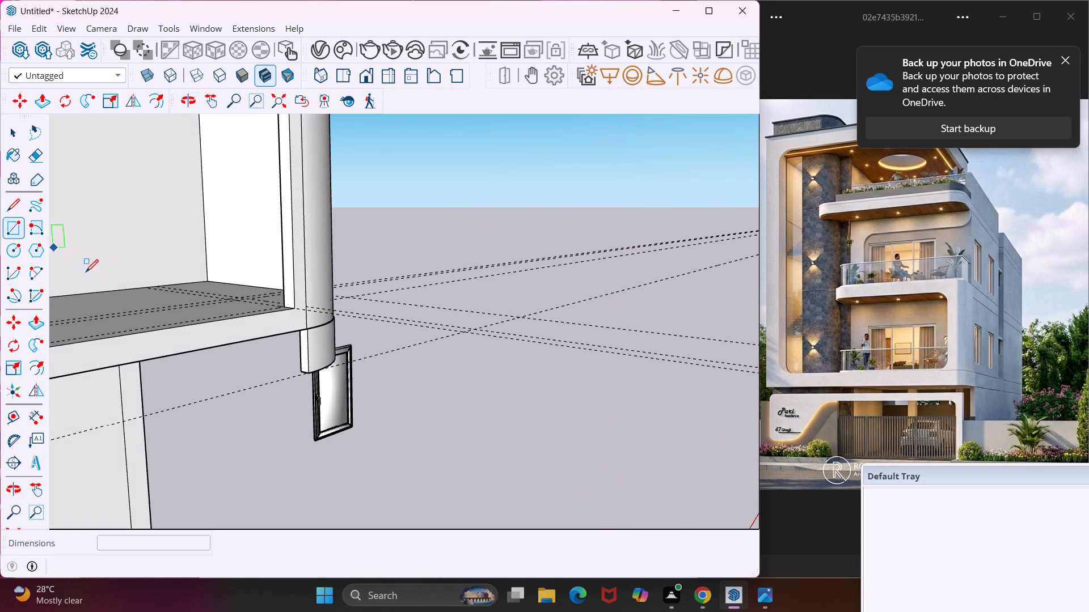
scroll(304, 333, "up", 8)
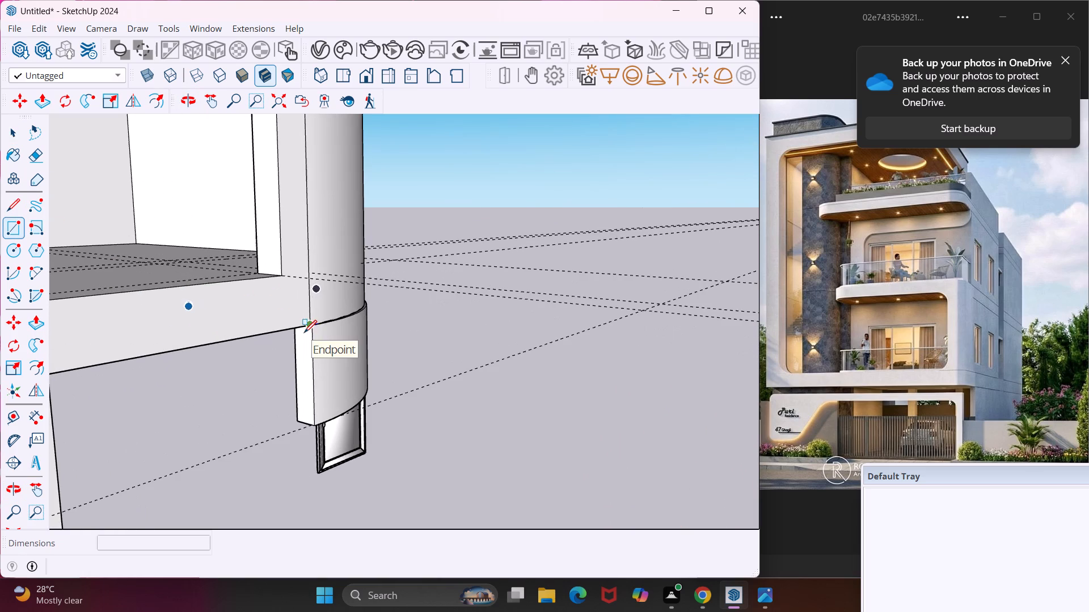
scroll(312, 328, "up", 10)
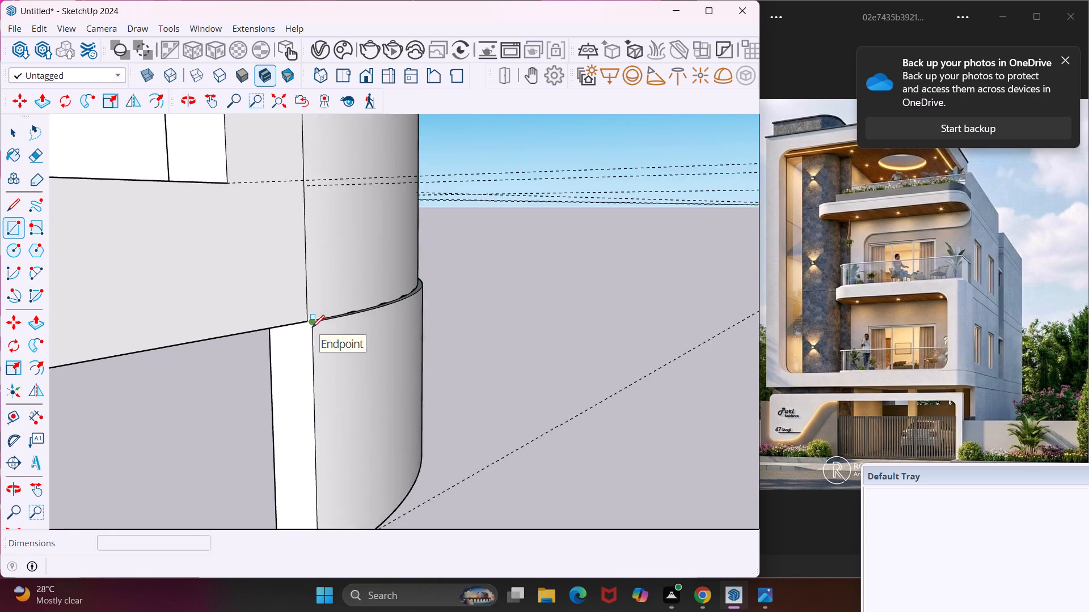
scroll(312, 328, "up", 2)
left_click(310, 319)
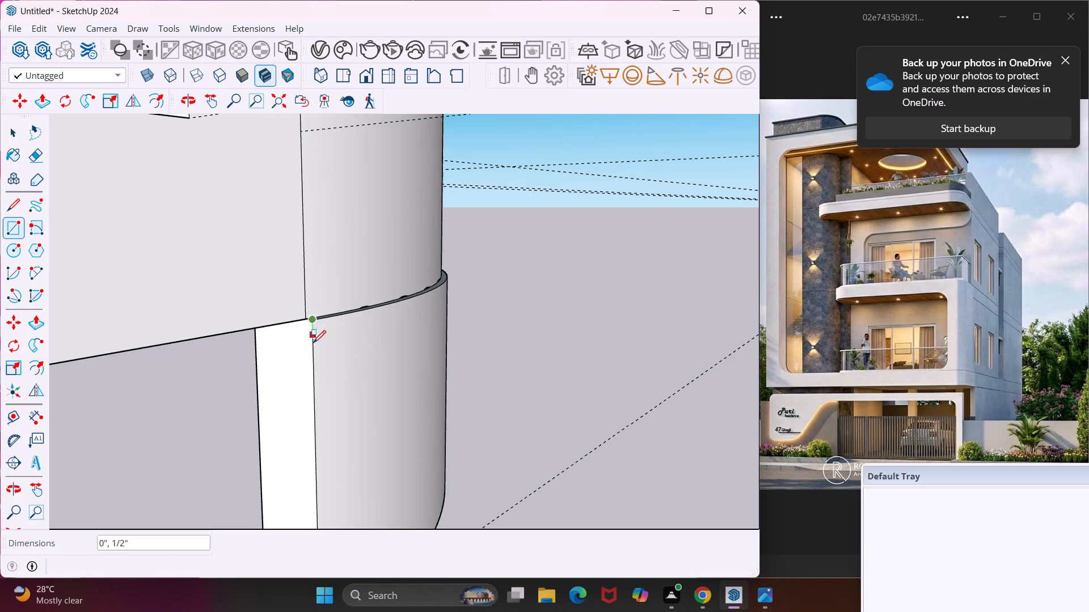
scroll(237, 385, "down", 7)
scroll(174, 397, "down", 16)
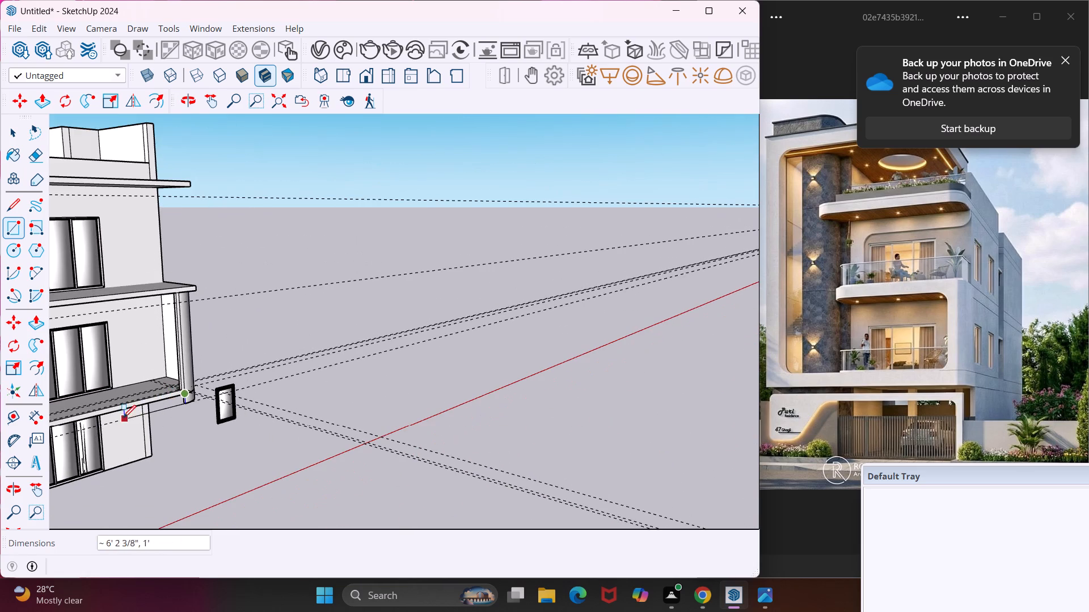
scroll(123, 418, "down", 20)
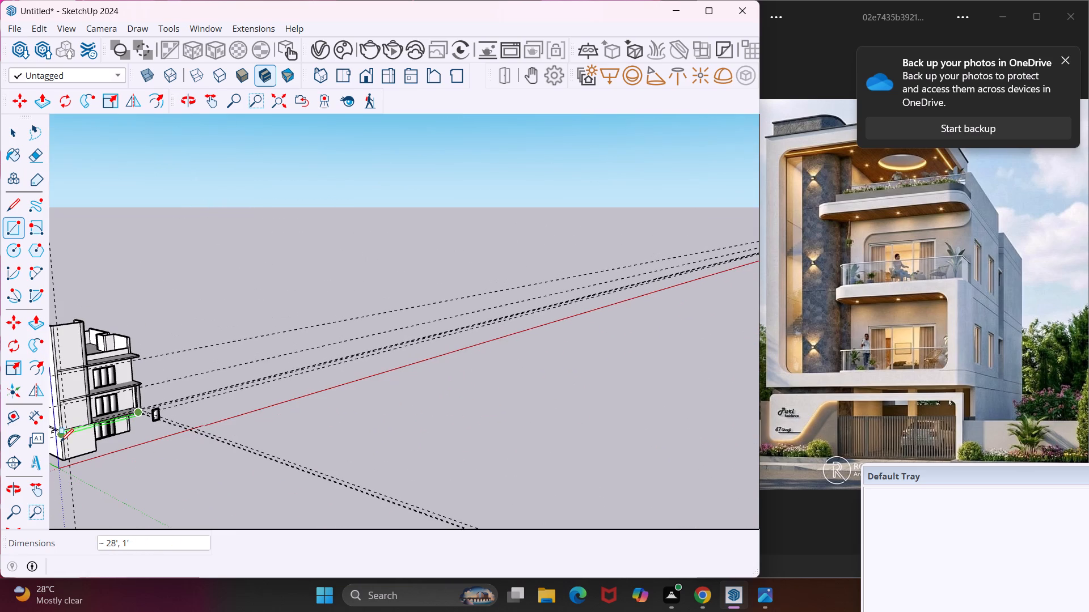
scroll(61, 441, "up", 12)
middle_click_drag(60, 442, 63, 442)
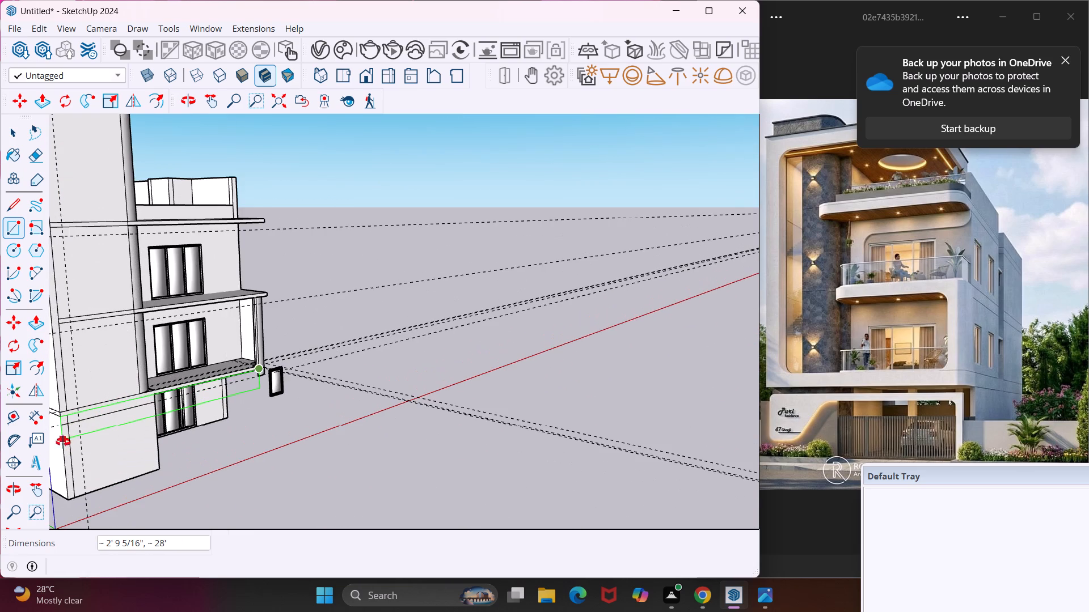
middle_click_drag(63, 442, 132, 424)
scroll(97, 431, "up", 6)
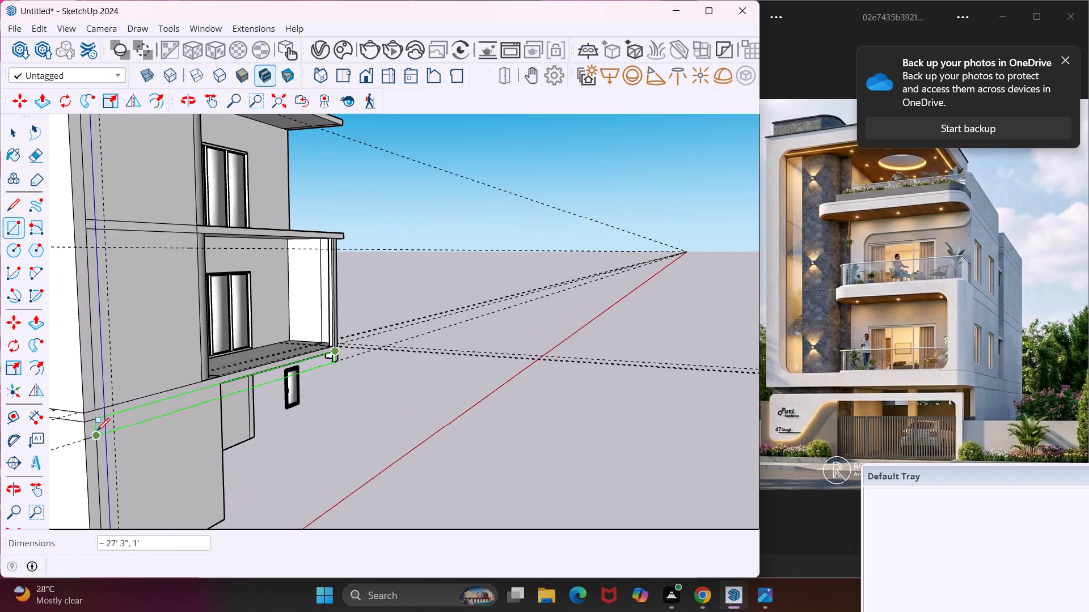
scroll(97, 431, "up", 5)
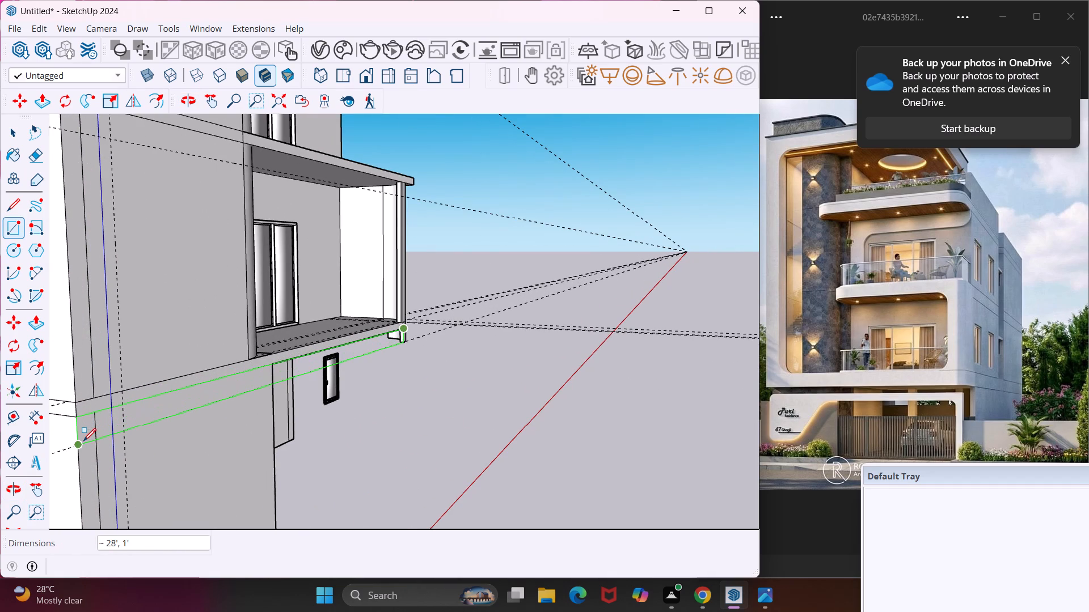
left_click(81, 443)
key("Escape")
key("space")
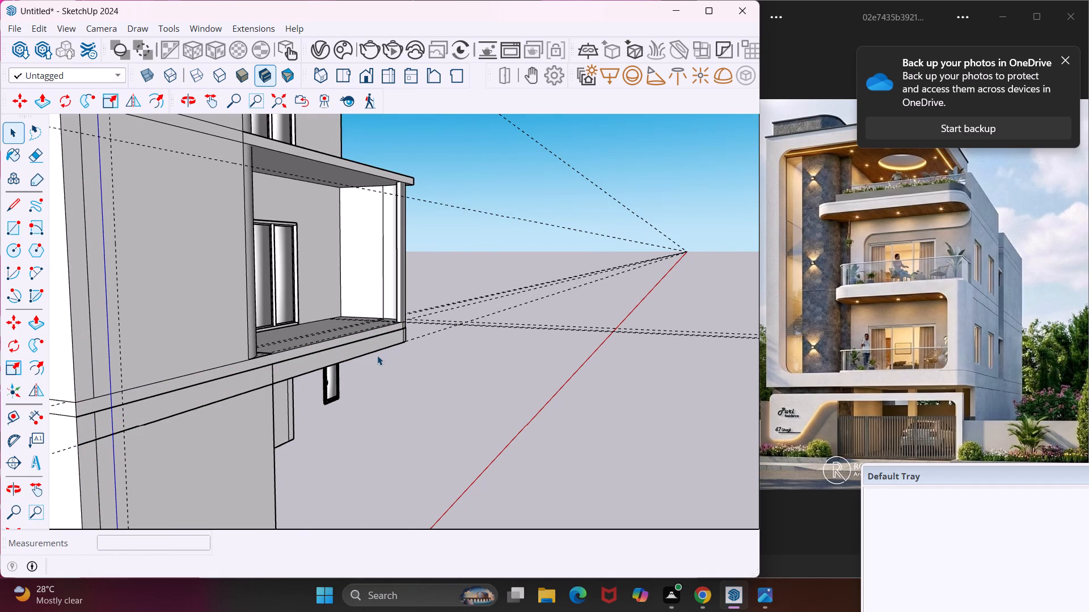
Push/pull the long rectangular strip beneath the lowest balcony's front edge outward by 1'.
middle_click_drag(381, 352, 124, 373)
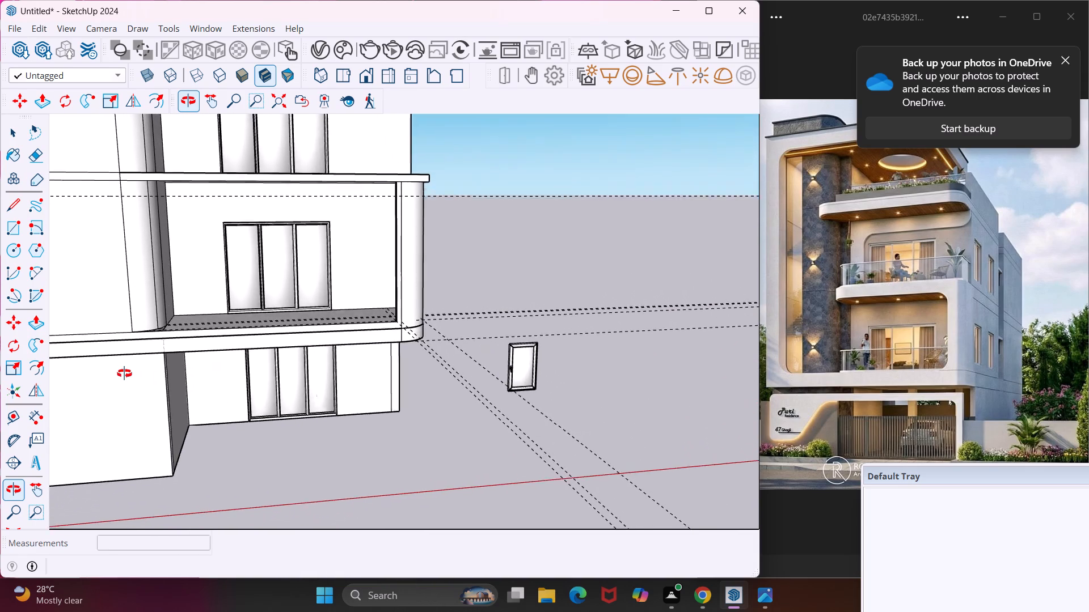
middle_click_drag(124, 373, 119, 366)
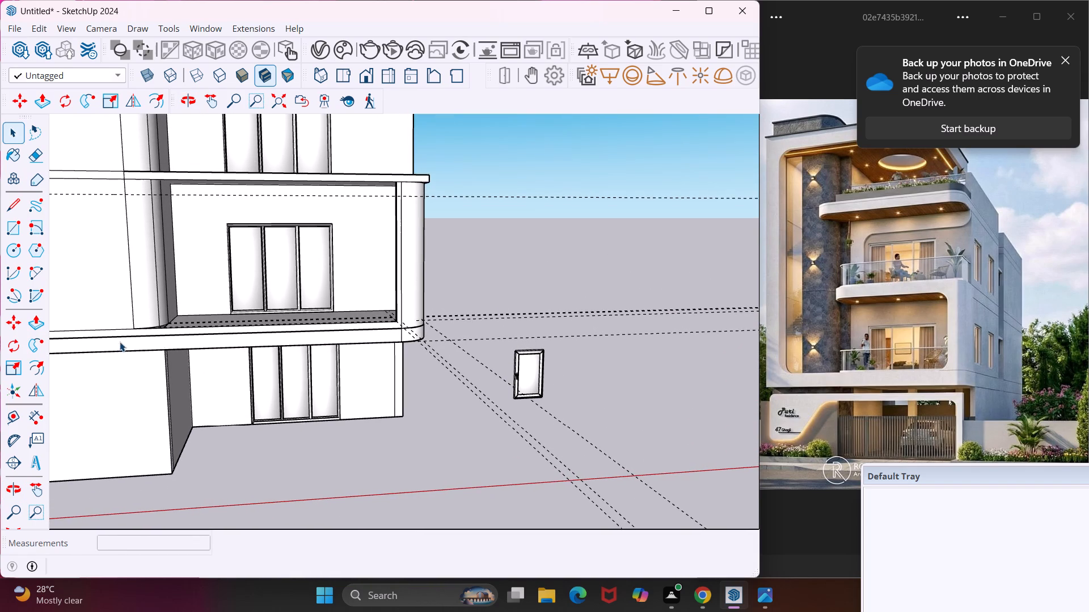
scroll(185, 343, "up", 4)
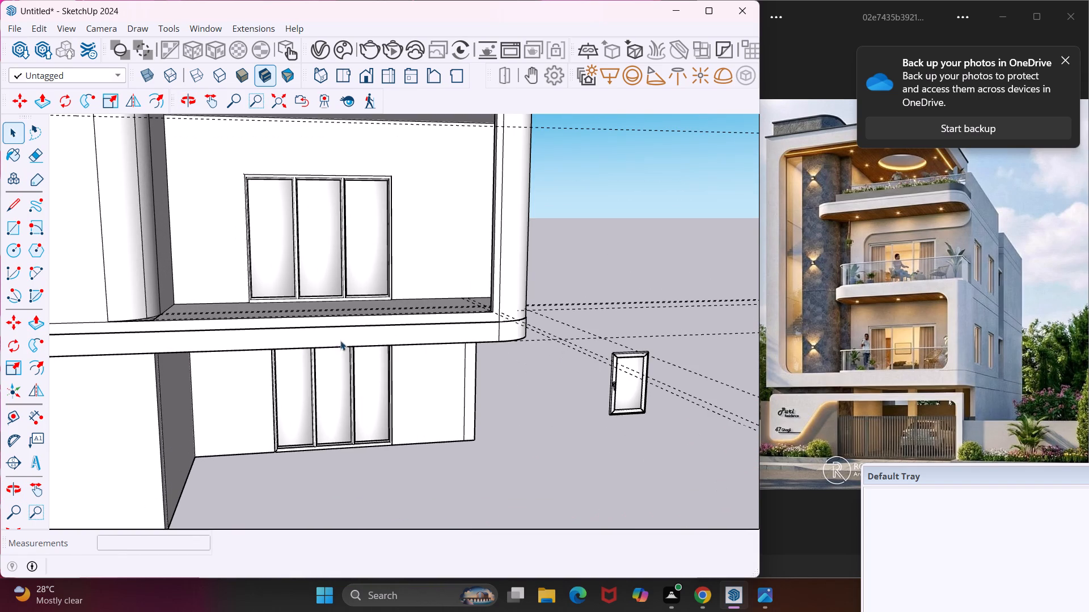
middle_click_drag(452, 335, 168, 346)
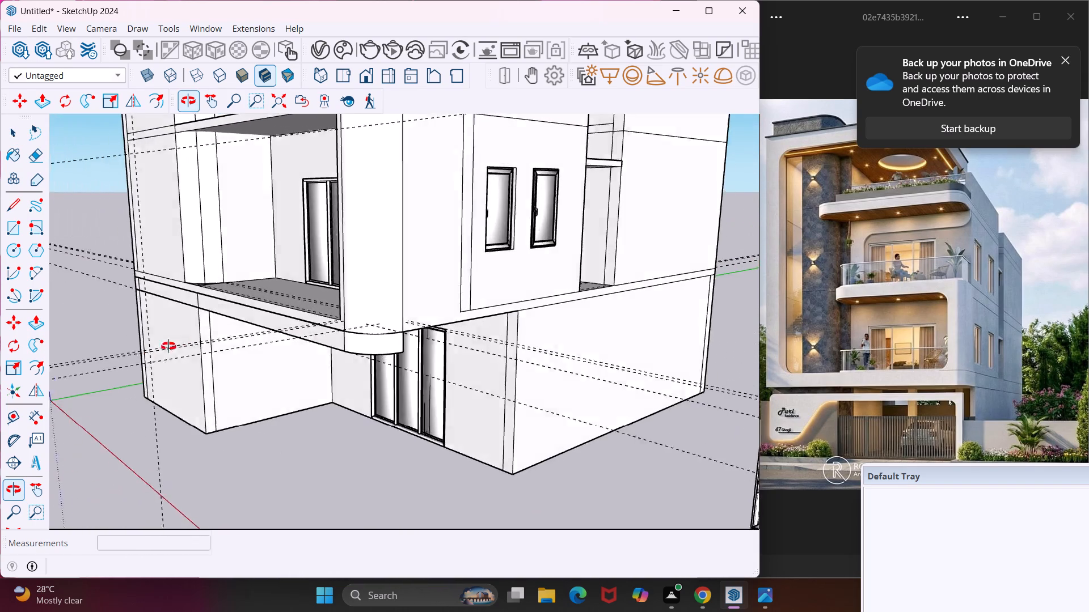
middle_click_drag(168, 346, 138, 343)
scroll(309, 337, "up", 5)
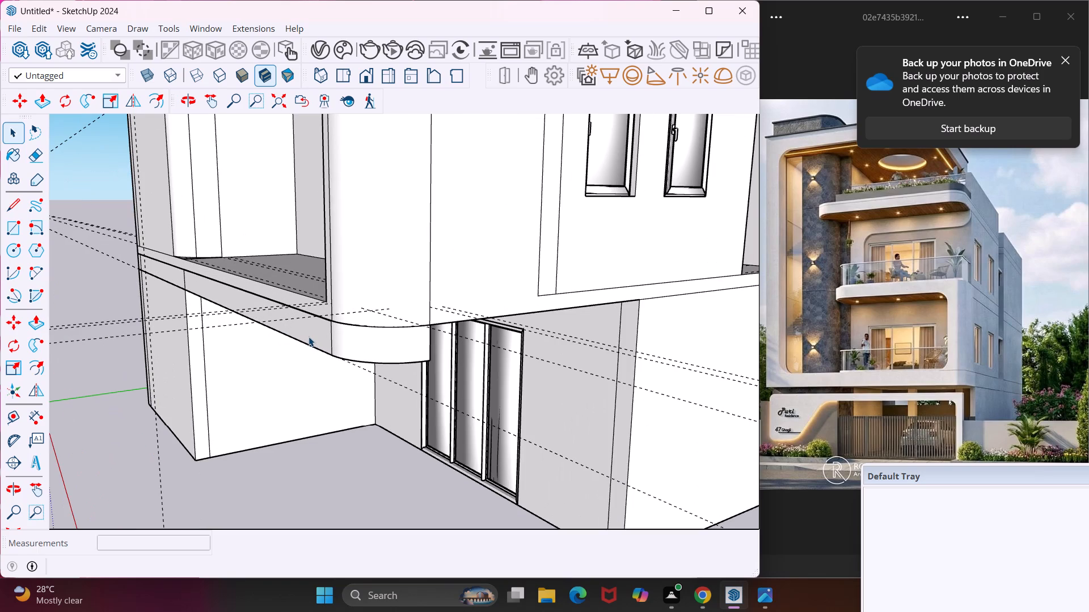
left_click(310, 335)
key("p")
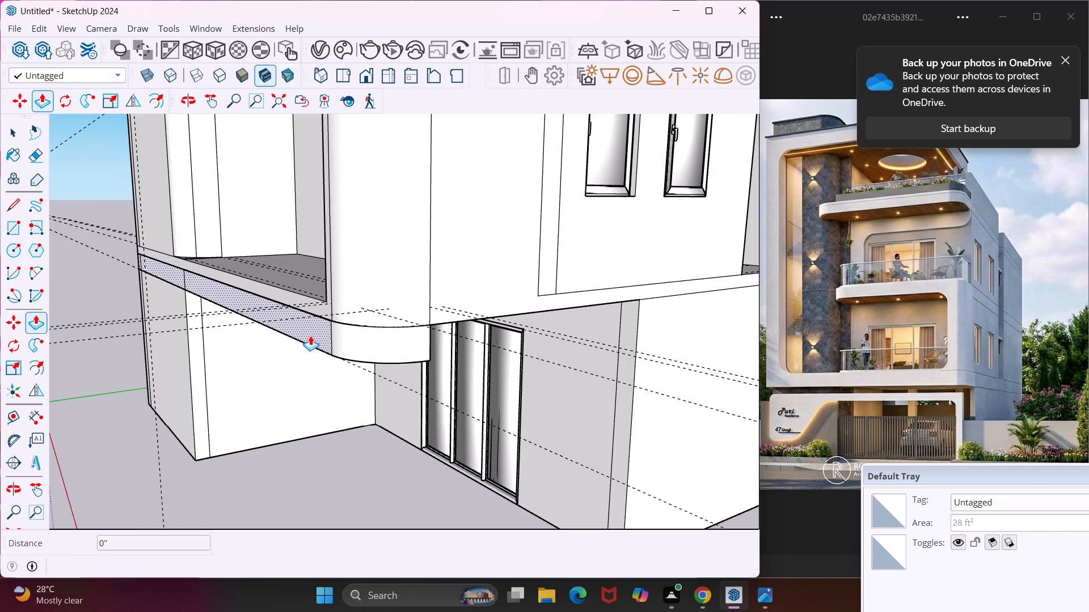
left_click(310, 335)
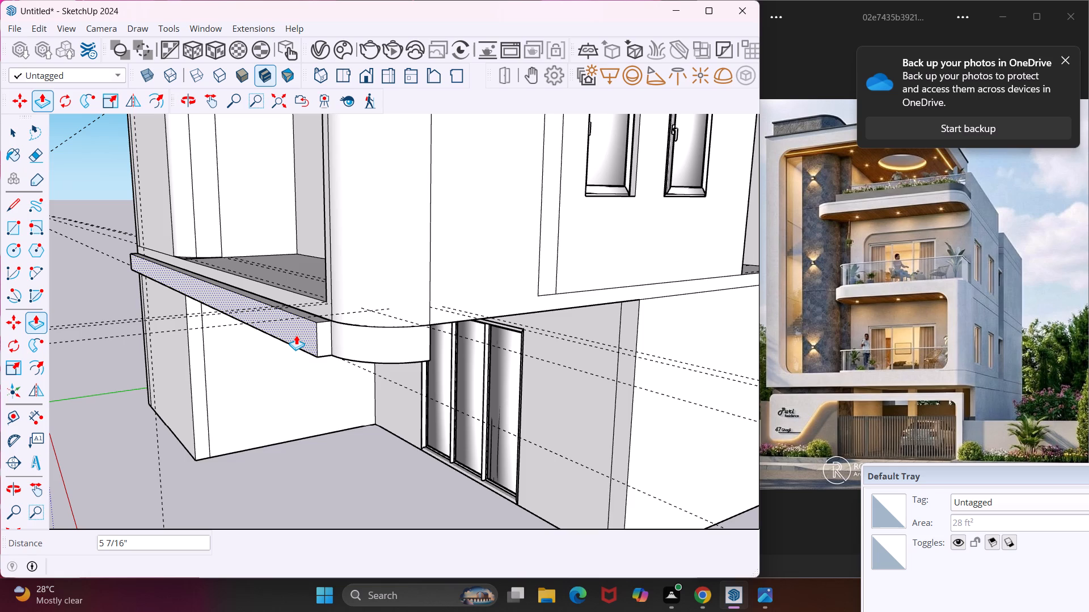
type("1'")
key("Return")
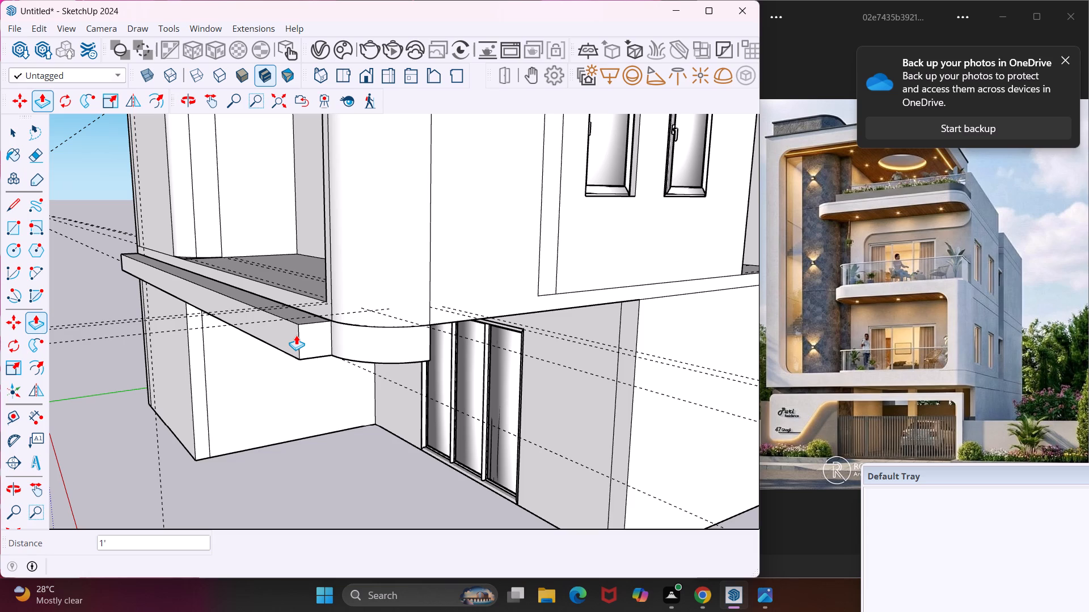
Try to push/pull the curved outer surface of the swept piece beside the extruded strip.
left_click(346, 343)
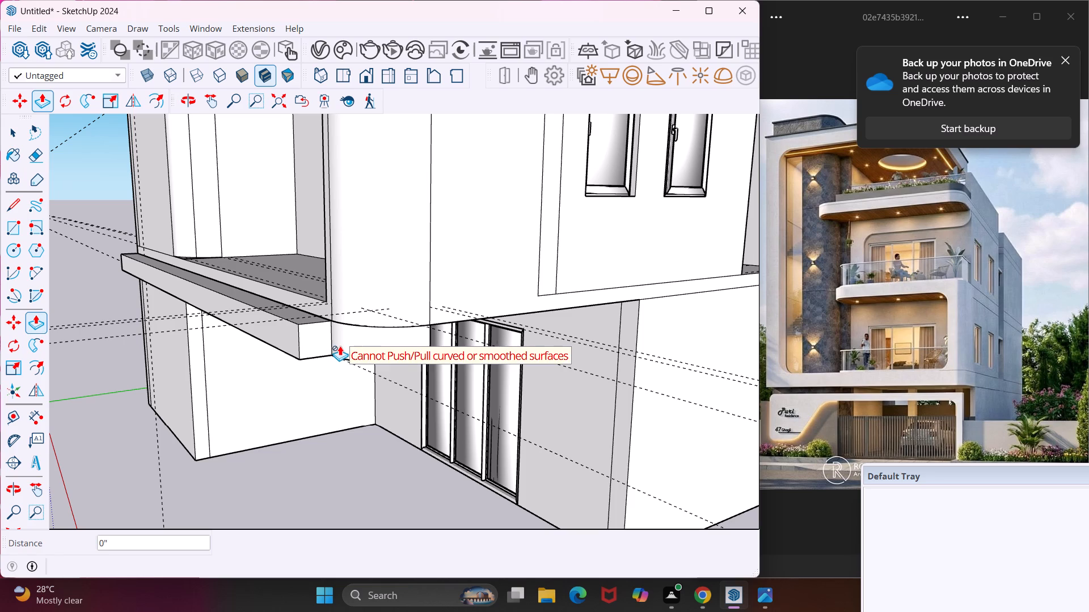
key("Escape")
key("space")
Examine the upper and lower curved edges and the outer face of the swept corner piece beside the extruded strip.
scroll(320, 343, "up", 4)
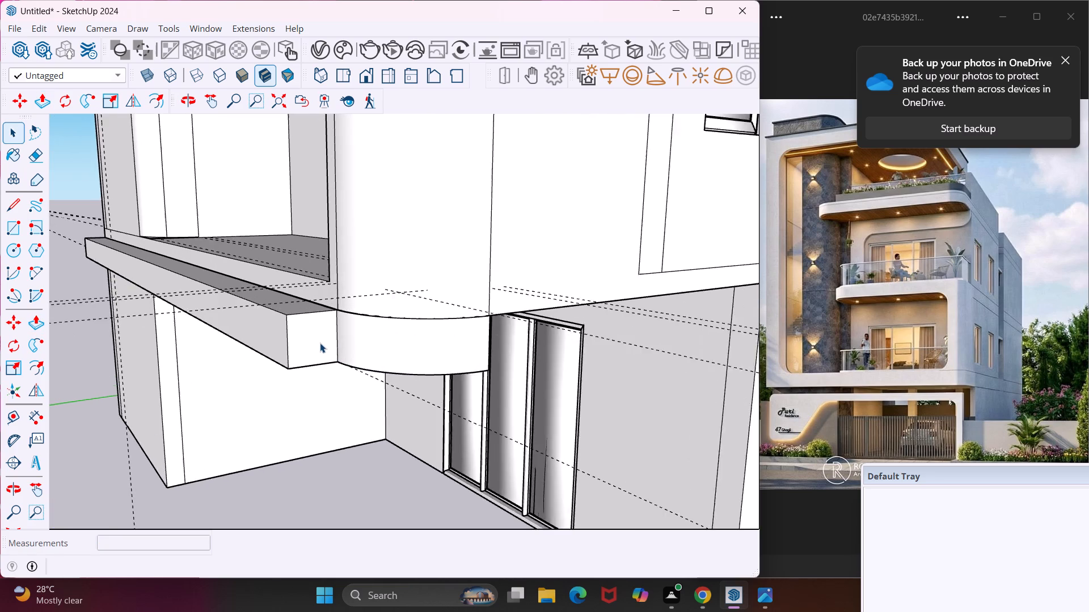
scroll(320, 343, "up", 4)
middle_click_drag(320, 343, 246, 385)
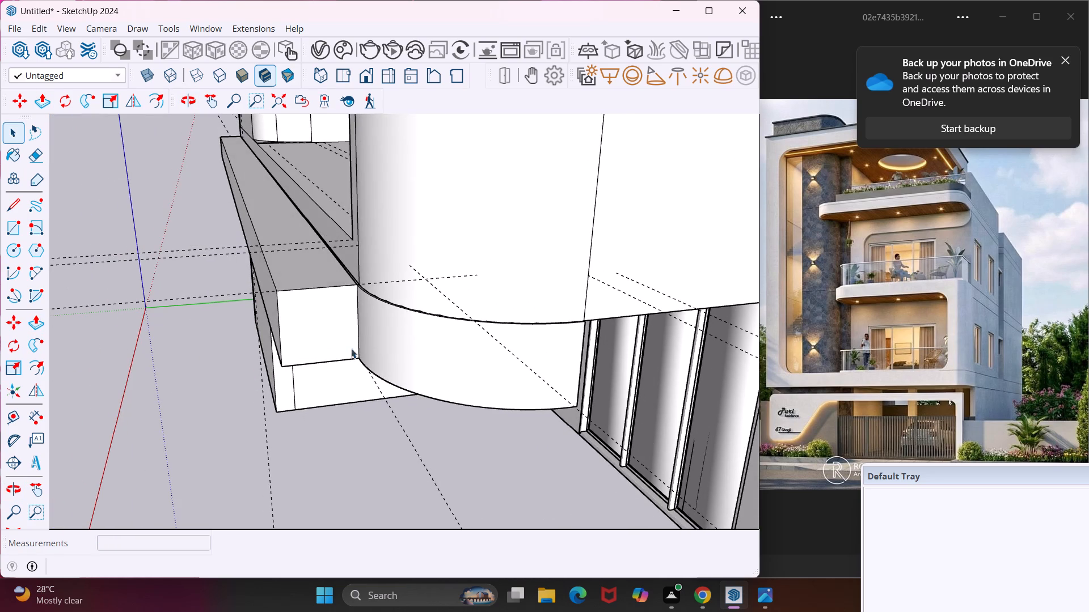
scroll(402, 309, "up", 9)
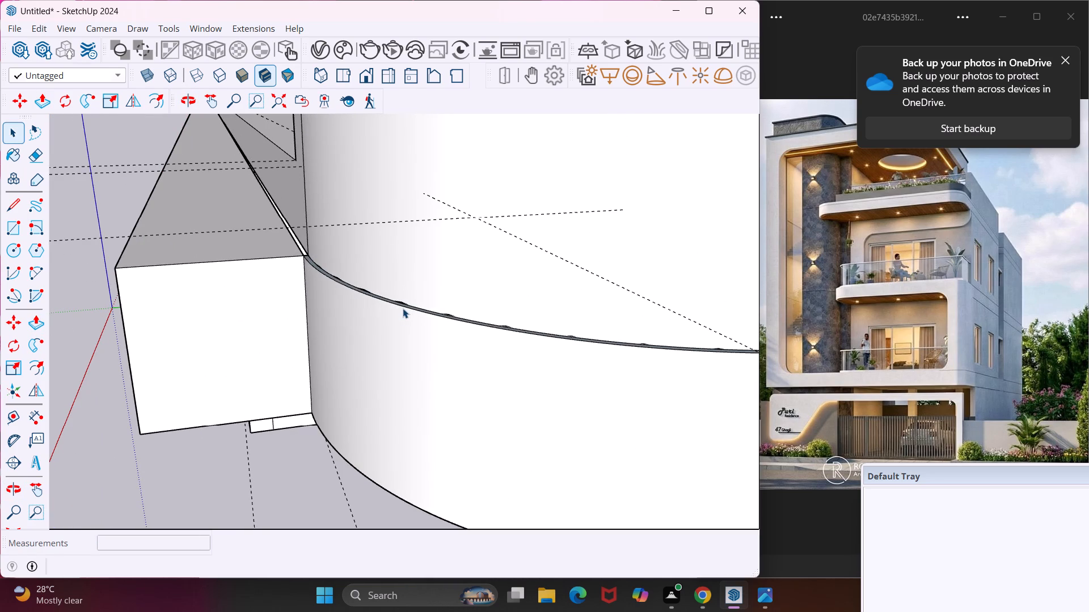
left_click(407, 308)
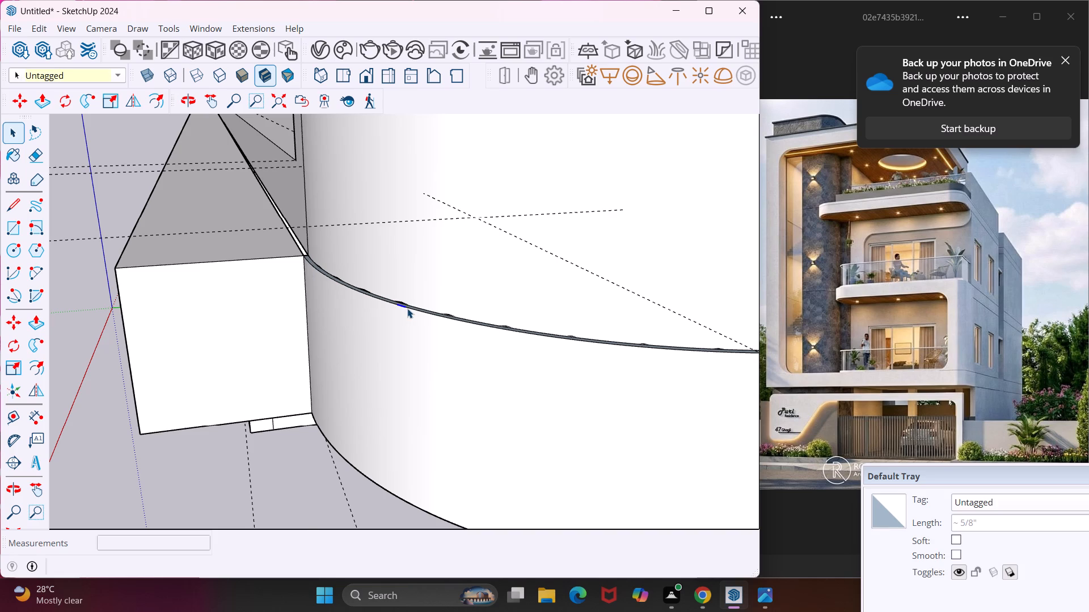
scroll(408, 308, "up", 9)
left_click(423, 314)
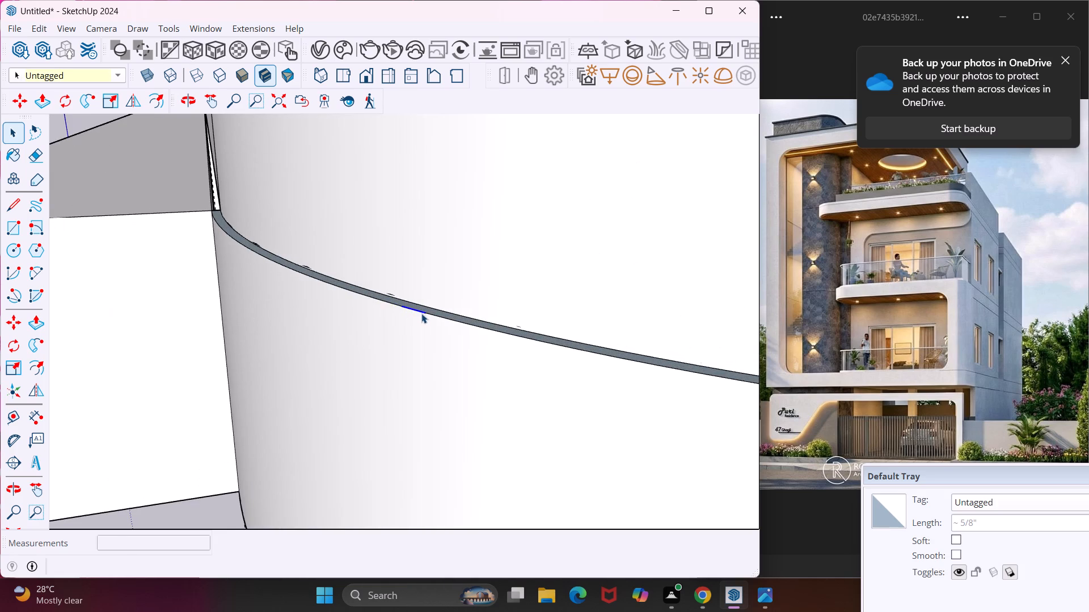
scroll(419, 313, "down", 11)
middle_click_drag(370, 358, 479, 235)
scroll(370, 358, "up", 1)
scroll(454, 252, "down", 2)
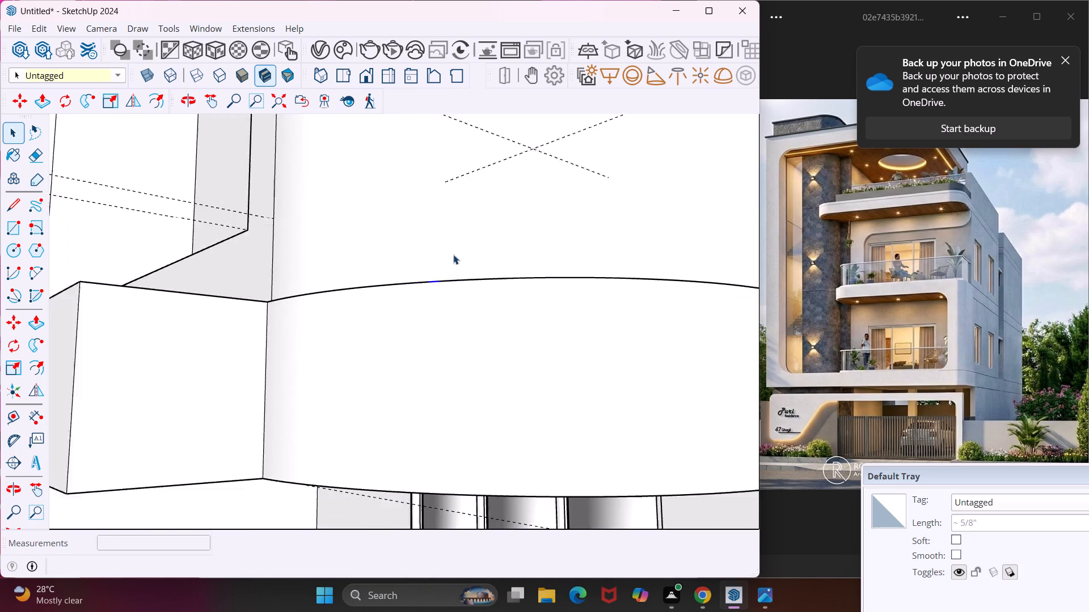
scroll(453, 254, "down", 3)
left_click(486, 416)
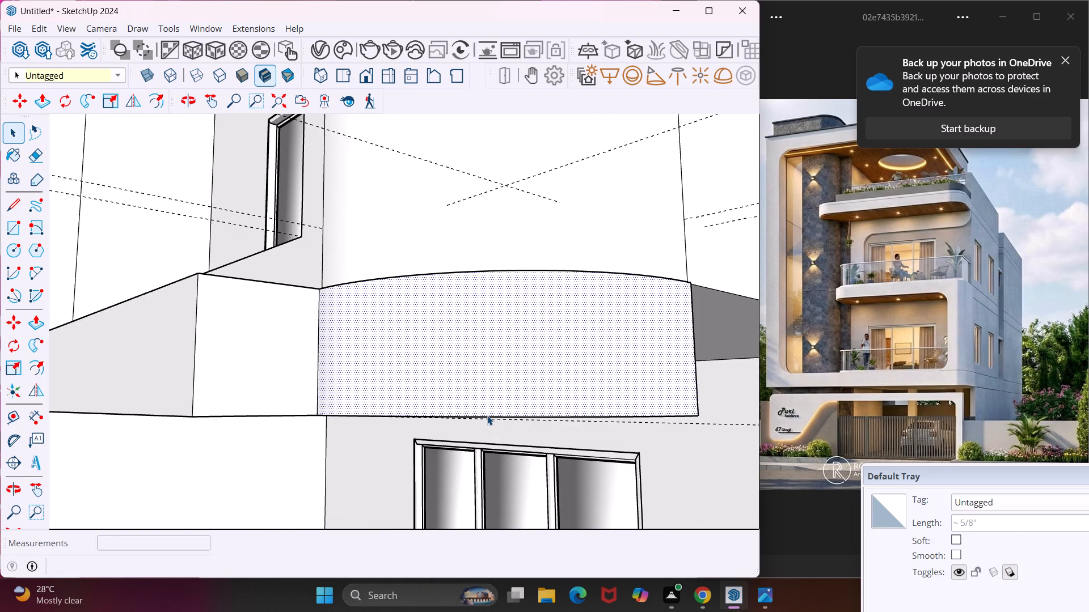
left_click(488, 416)
scroll(488, 416, "up", 4)
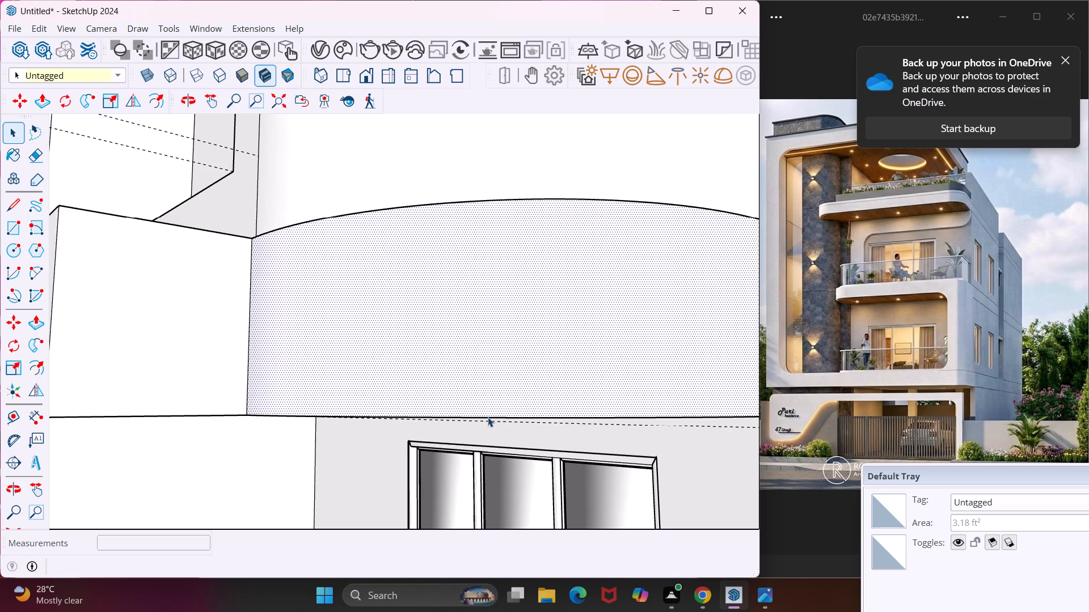
left_click(489, 418)
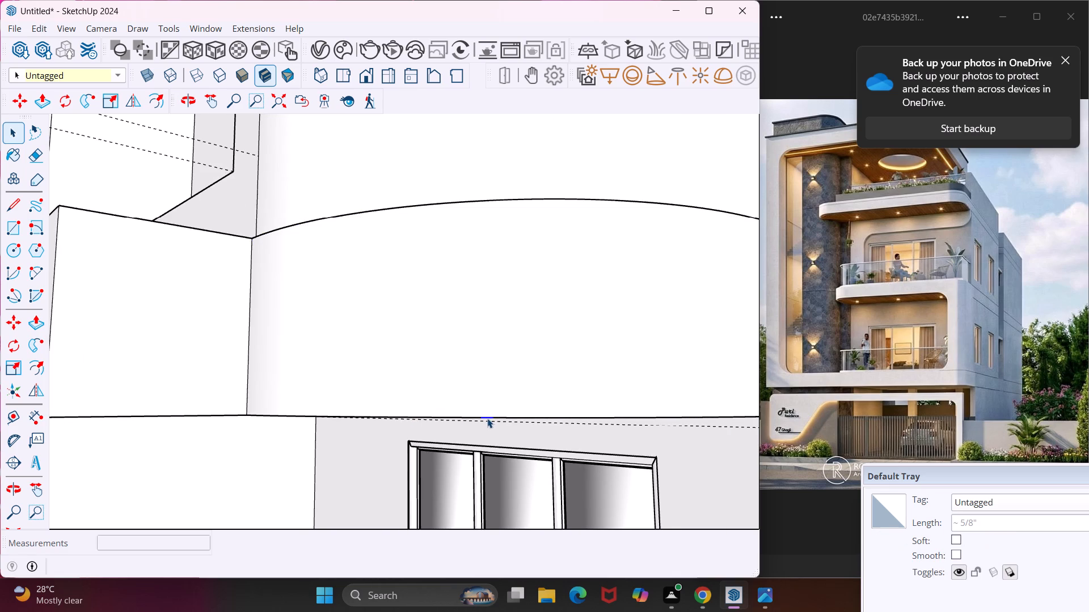
scroll(487, 418, "up", 8)
left_click(472, 416)
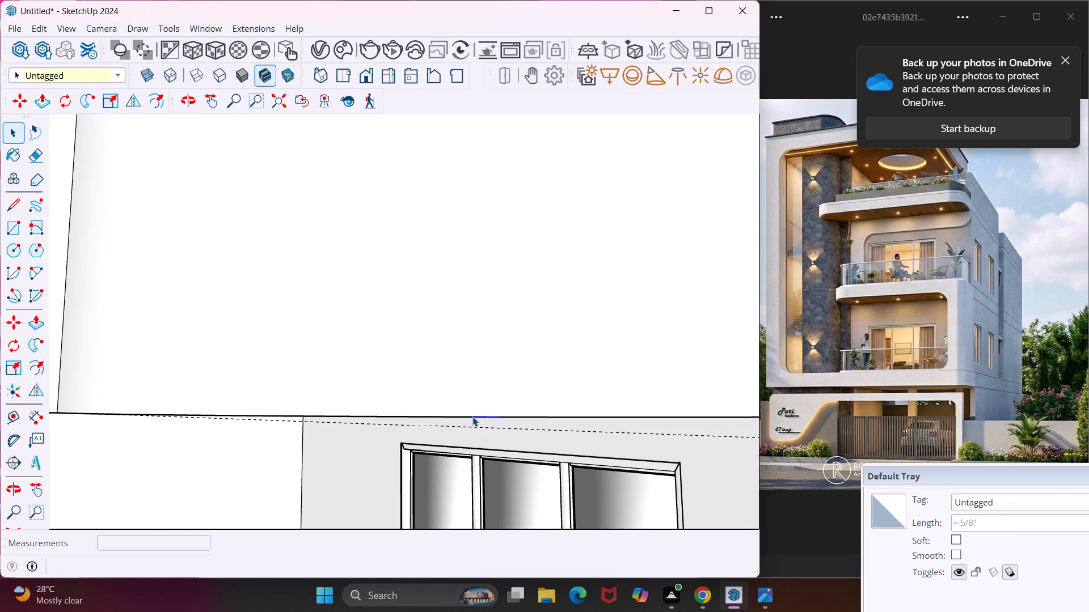
left_click(458, 416)
left_click(455, 415)
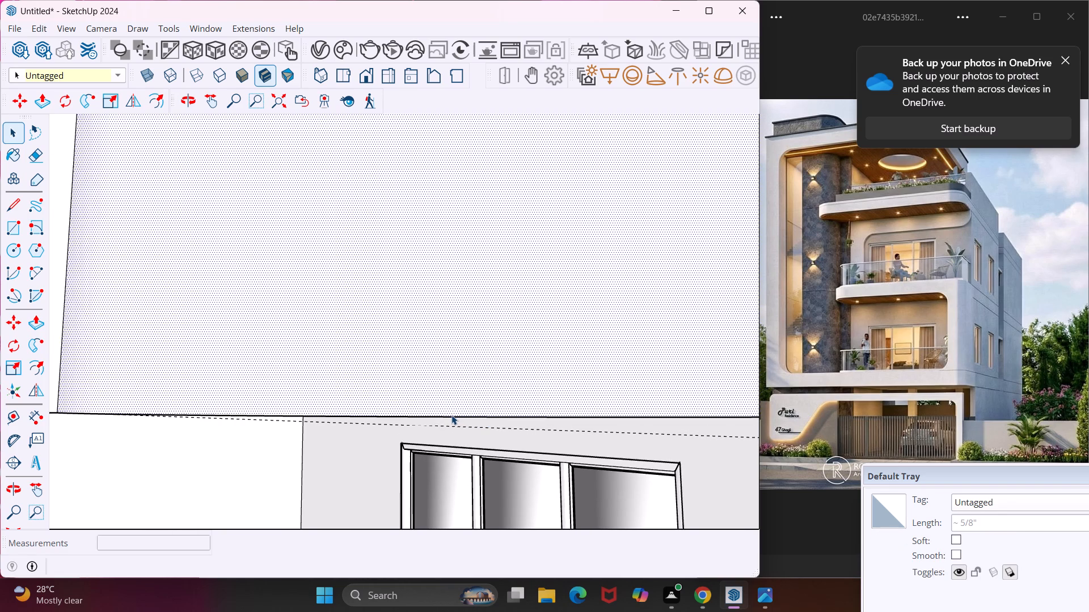
scroll(450, 415, "down", 10)
middle_click_drag(511, 378, 405, 449)
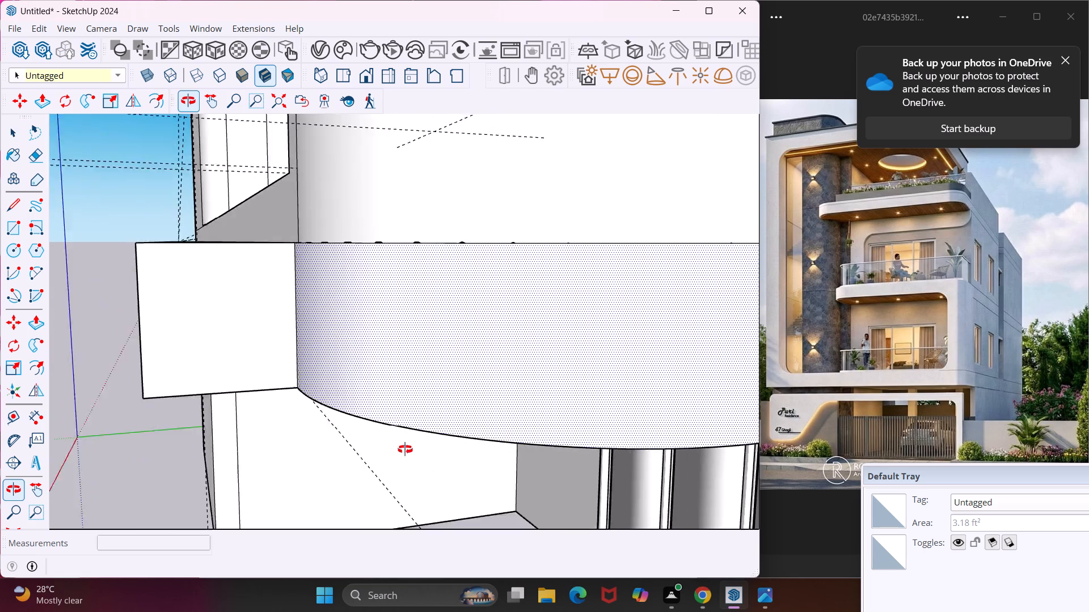
middle_click_drag(405, 449, 385, 458)
scroll(368, 436, "down", 4)
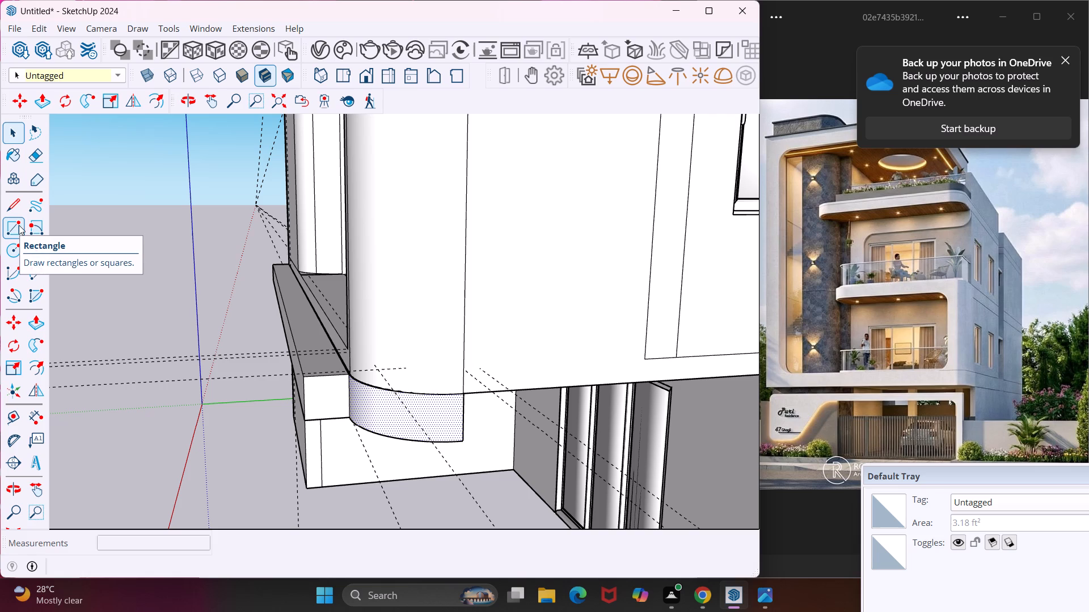
middle_click_drag(20, 223, 192, 222)
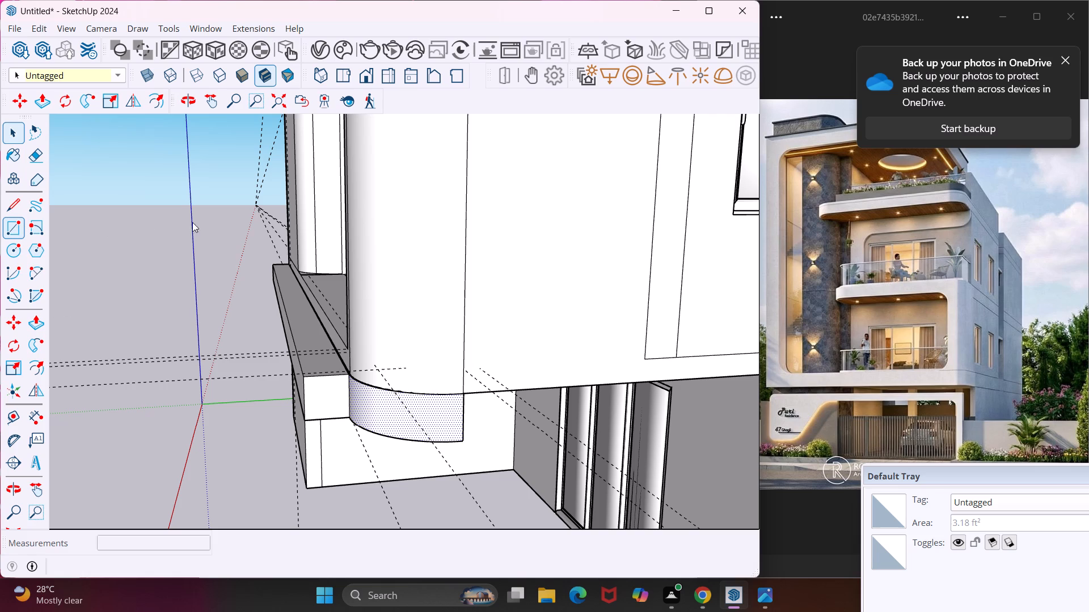
middle_click_drag(192, 222, 197, 223)
middle_click_drag(277, 310, 586, 290)
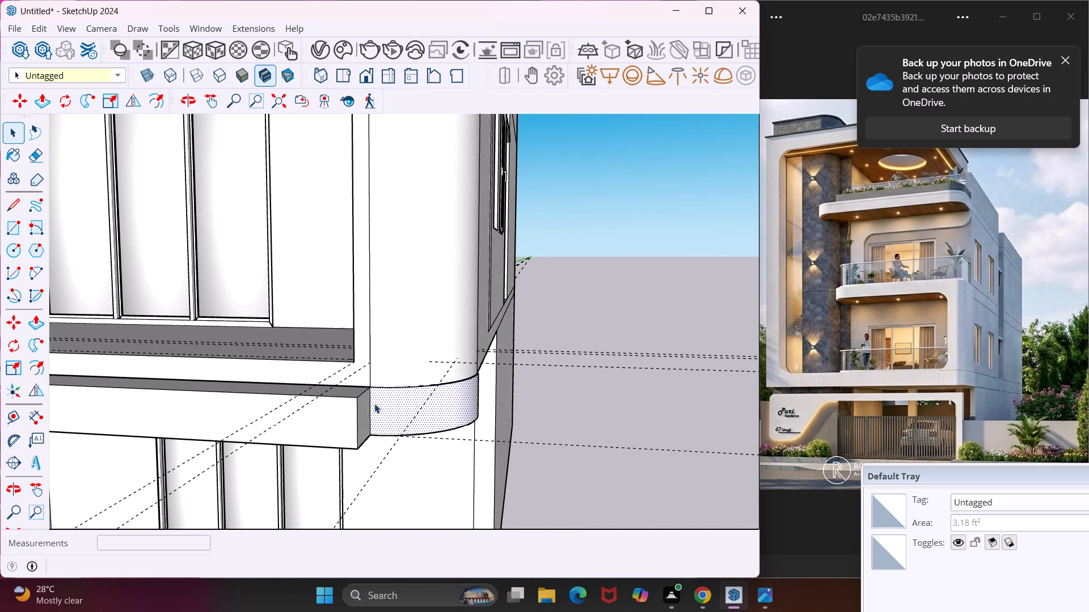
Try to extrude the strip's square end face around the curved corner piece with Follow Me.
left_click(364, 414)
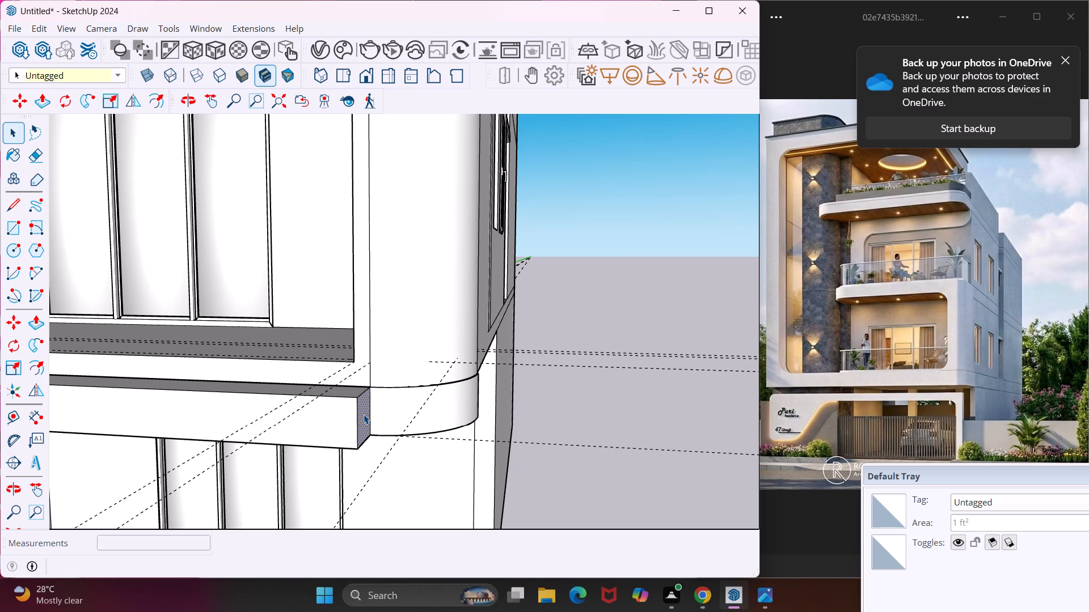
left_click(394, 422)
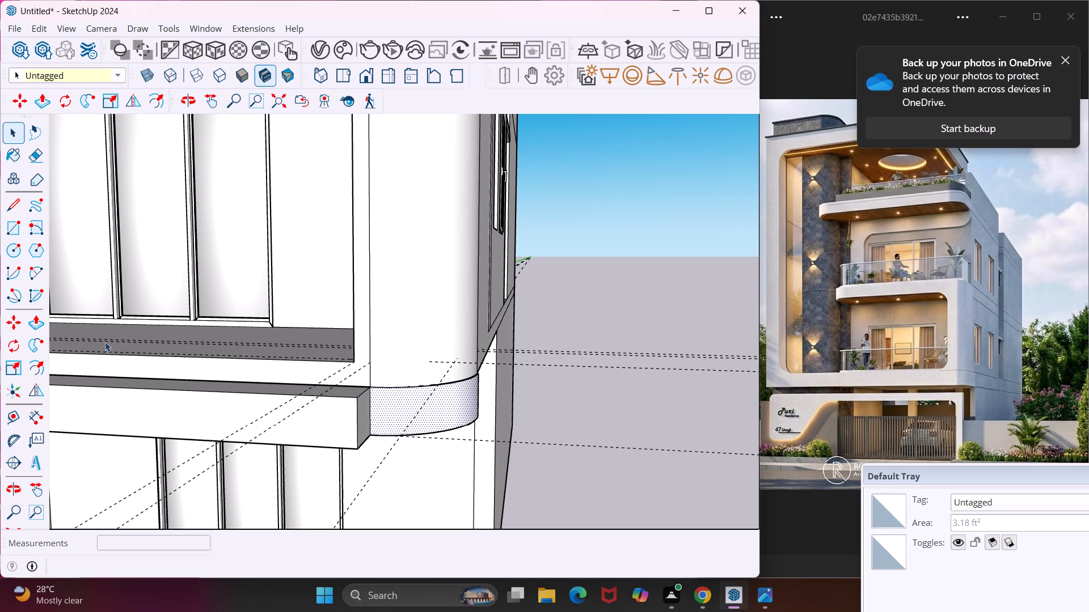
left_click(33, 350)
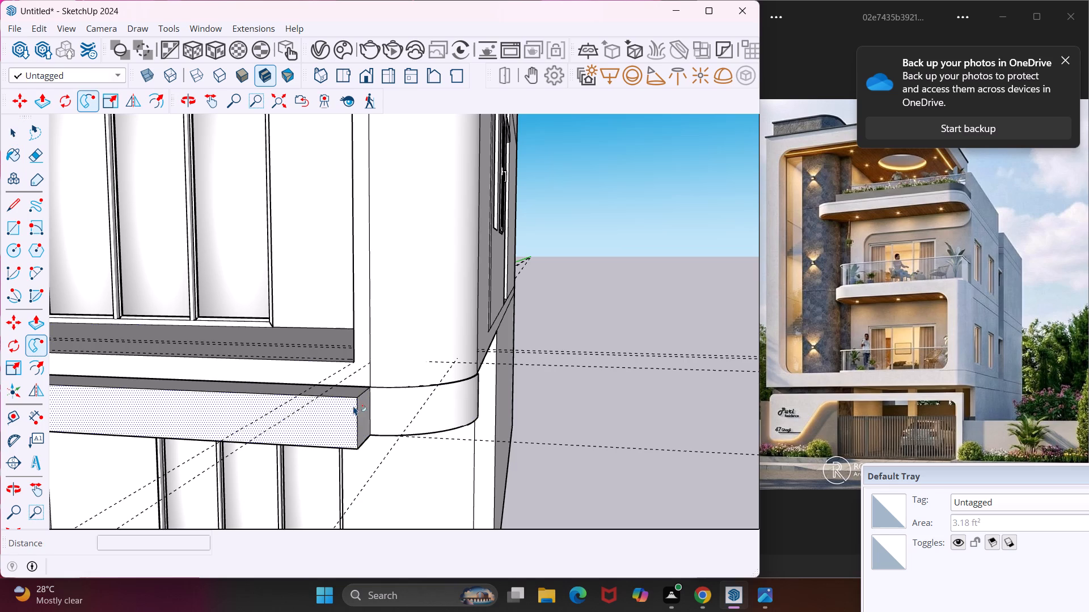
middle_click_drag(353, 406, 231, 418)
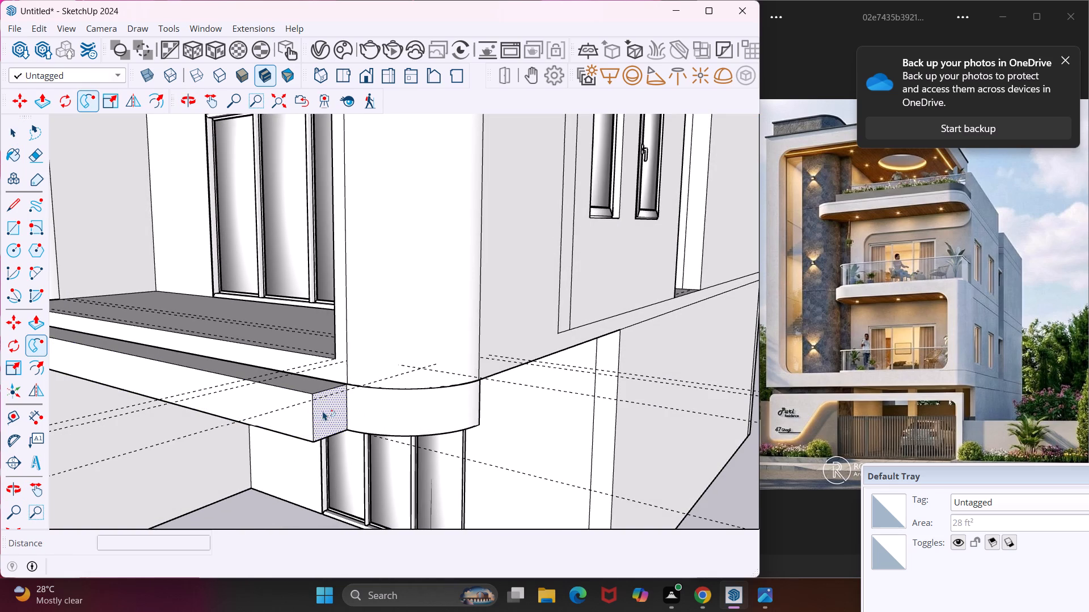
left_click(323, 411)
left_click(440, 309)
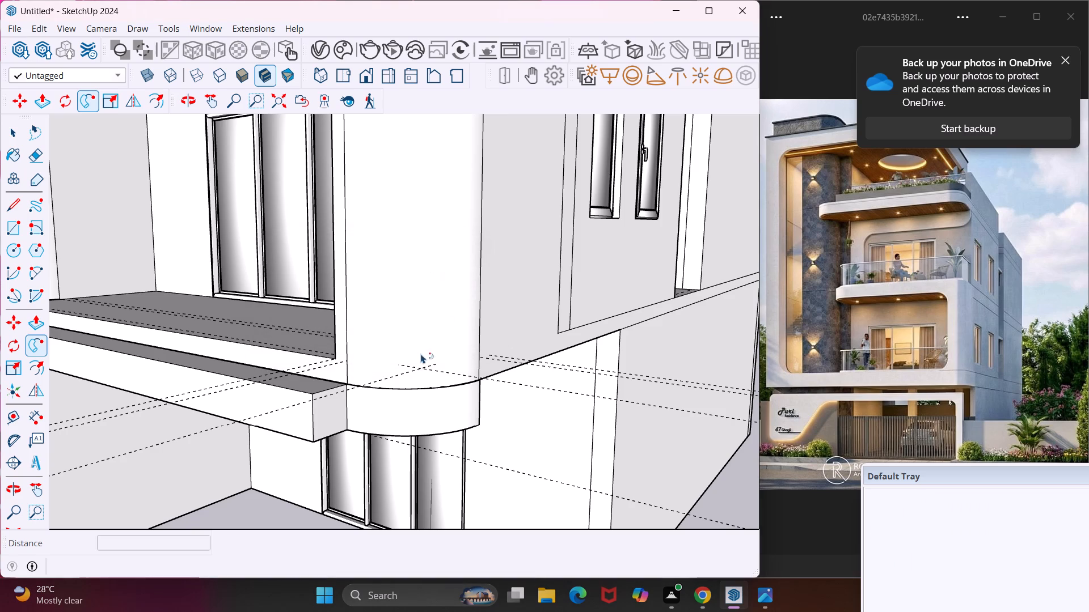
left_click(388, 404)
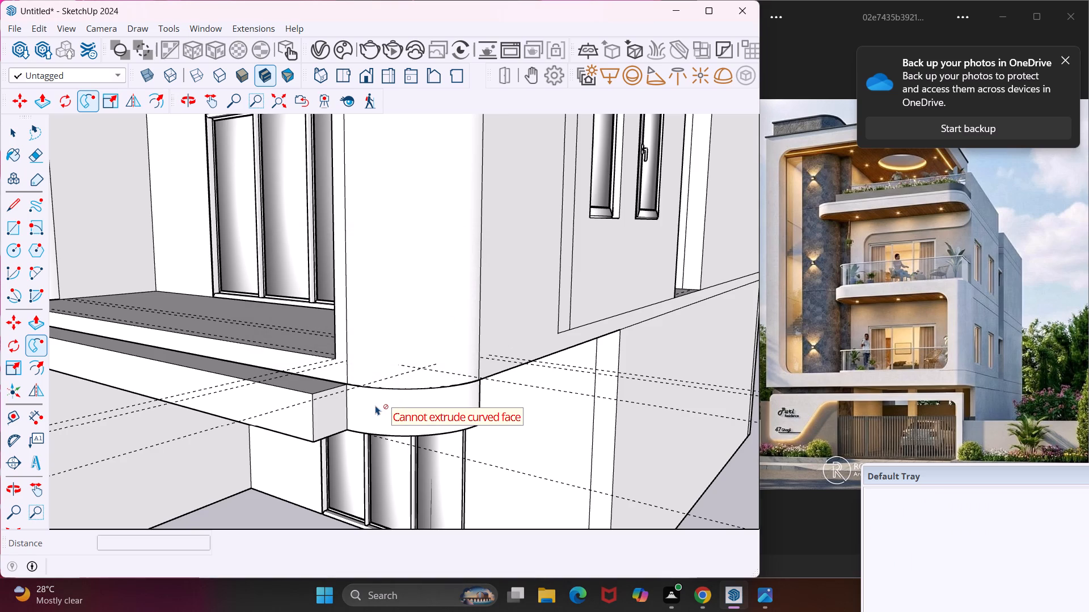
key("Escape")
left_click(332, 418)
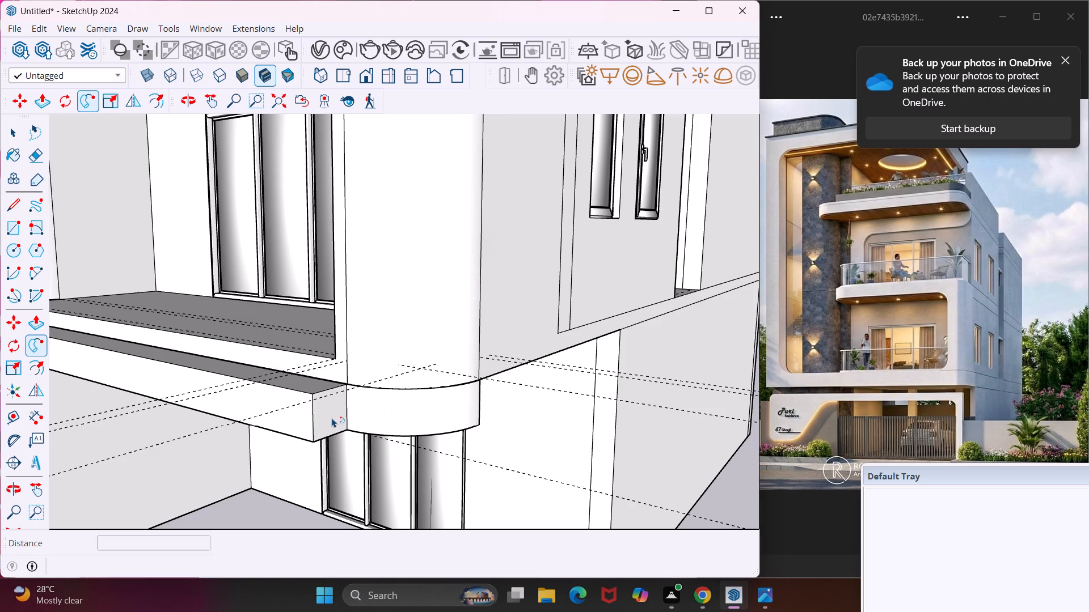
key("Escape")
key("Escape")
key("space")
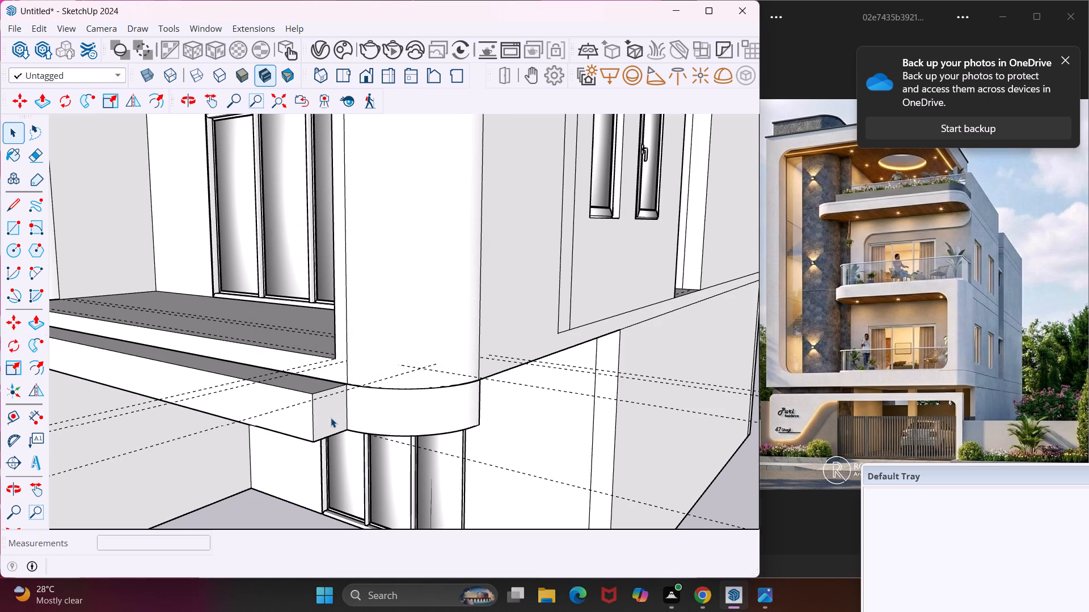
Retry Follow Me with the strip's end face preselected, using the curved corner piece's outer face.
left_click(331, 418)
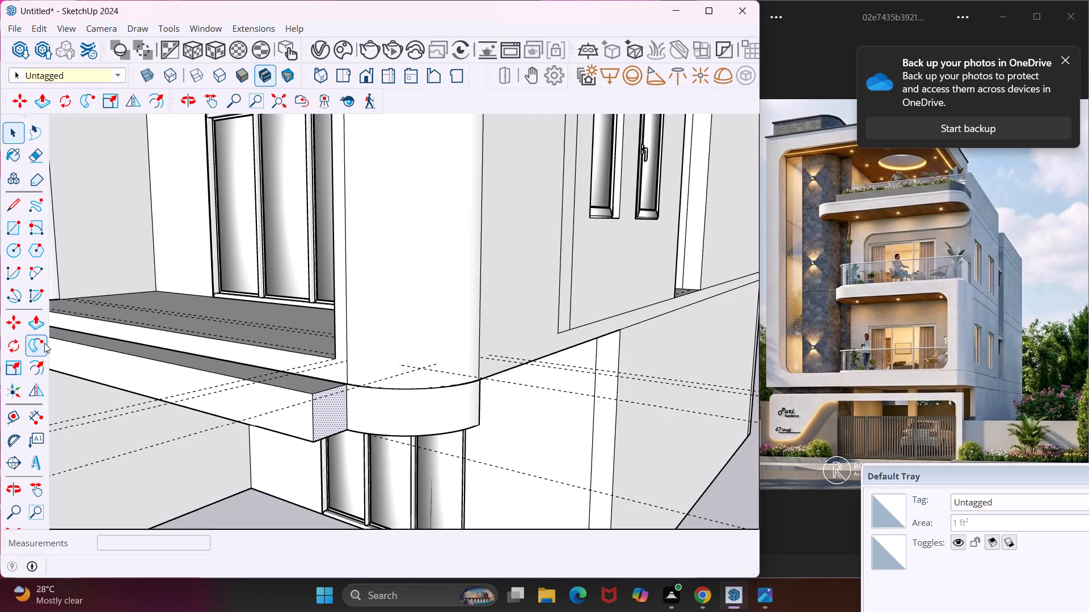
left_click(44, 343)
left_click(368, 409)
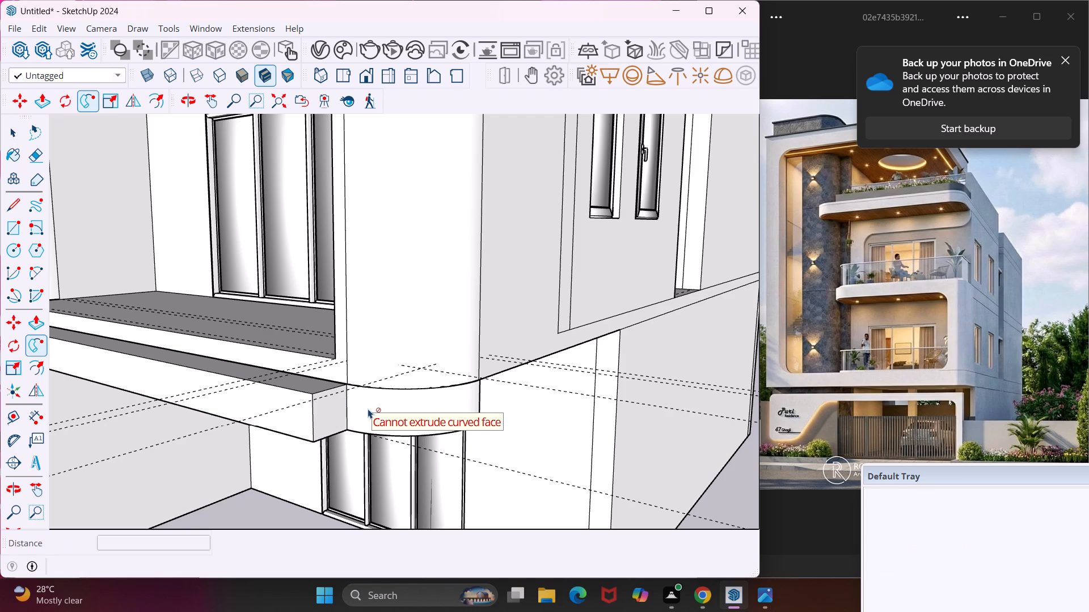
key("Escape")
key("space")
Examine the junction between the strip's square end face and the curved corner piece from the front and side.
middle_click_drag(382, 422, 401, 422)
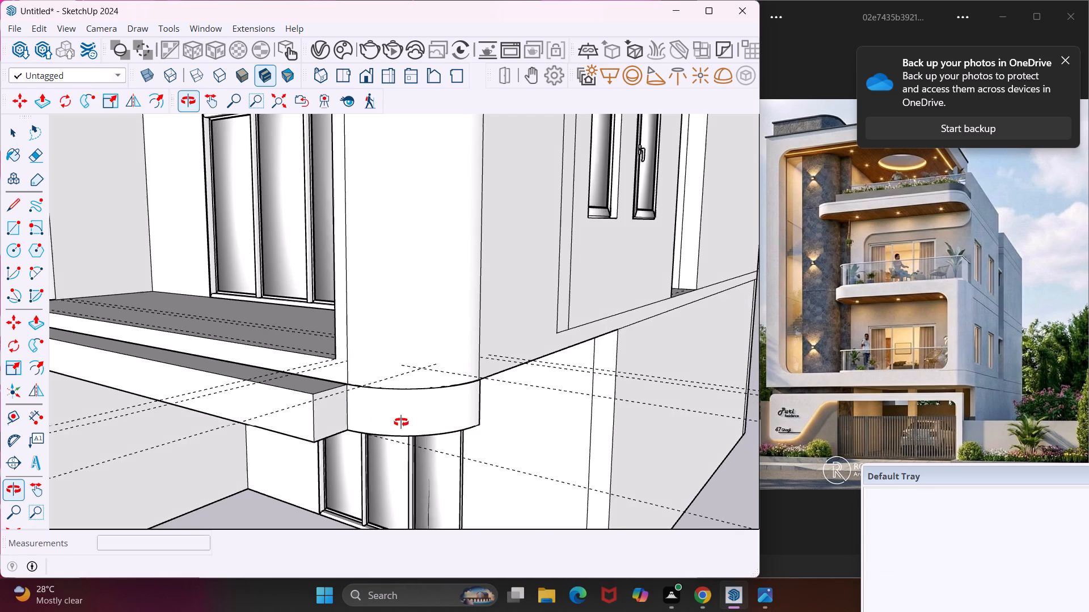
middle_click_drag(401, 422, 550, 382)
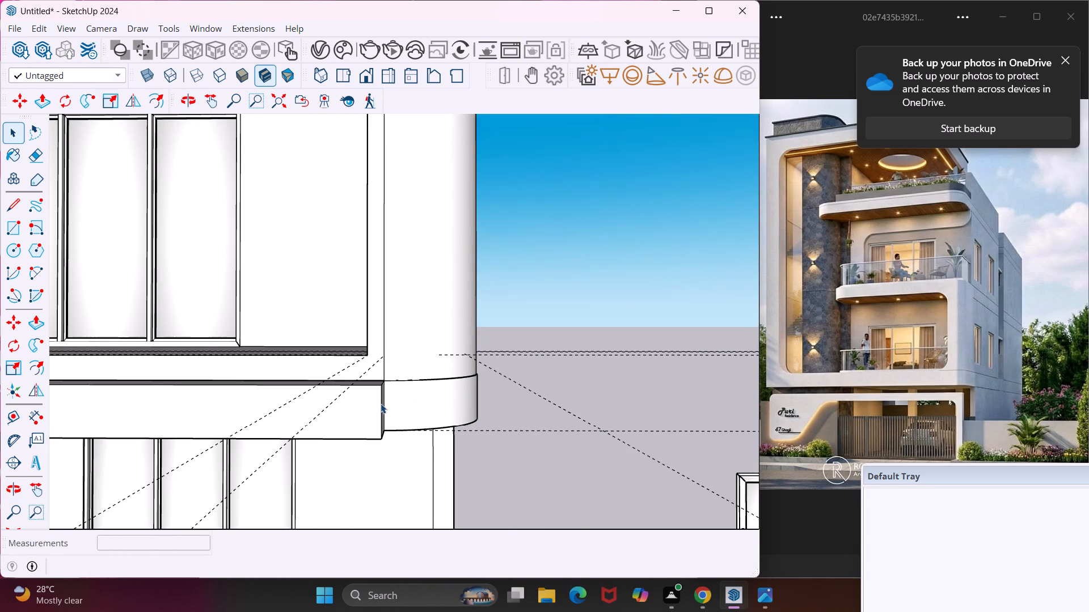
middle_click_drag(362, 427, 218, 503)
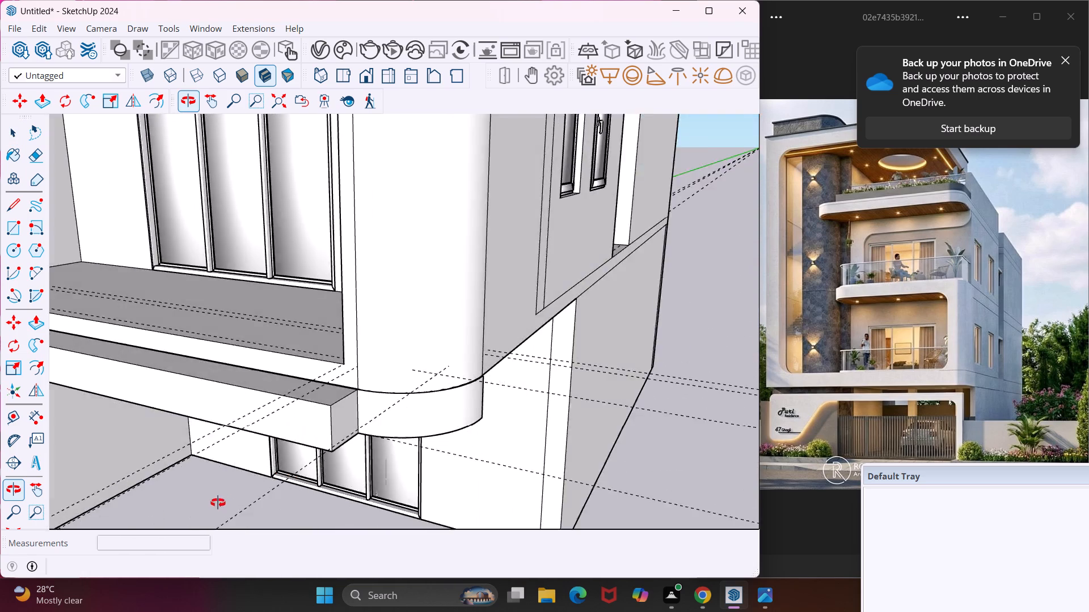
middle_click_drag(218, 503, 161, 518)
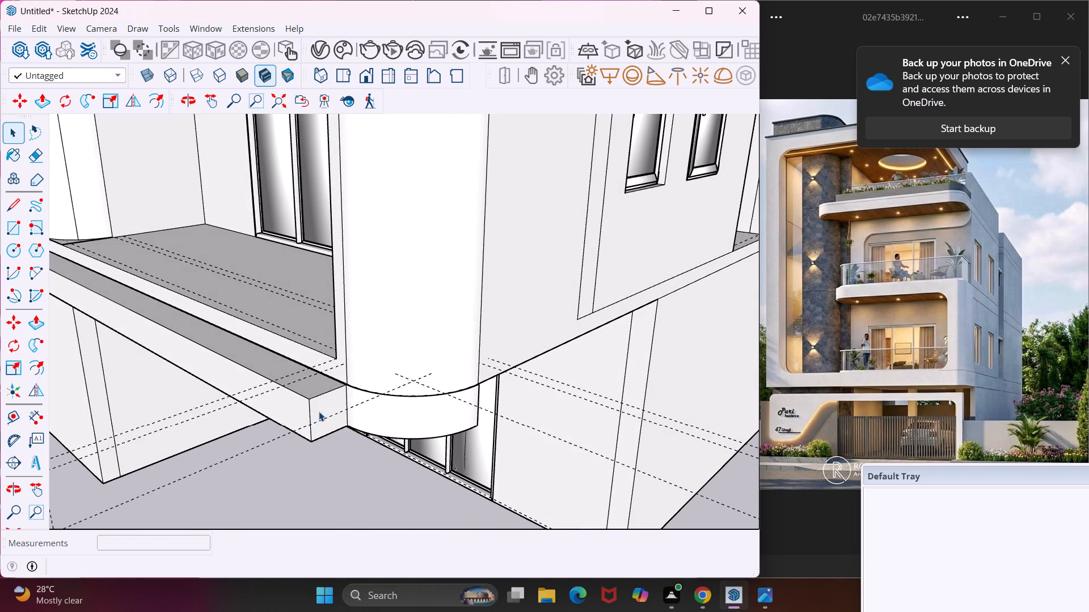
scroll(320, 410, "up", 8)
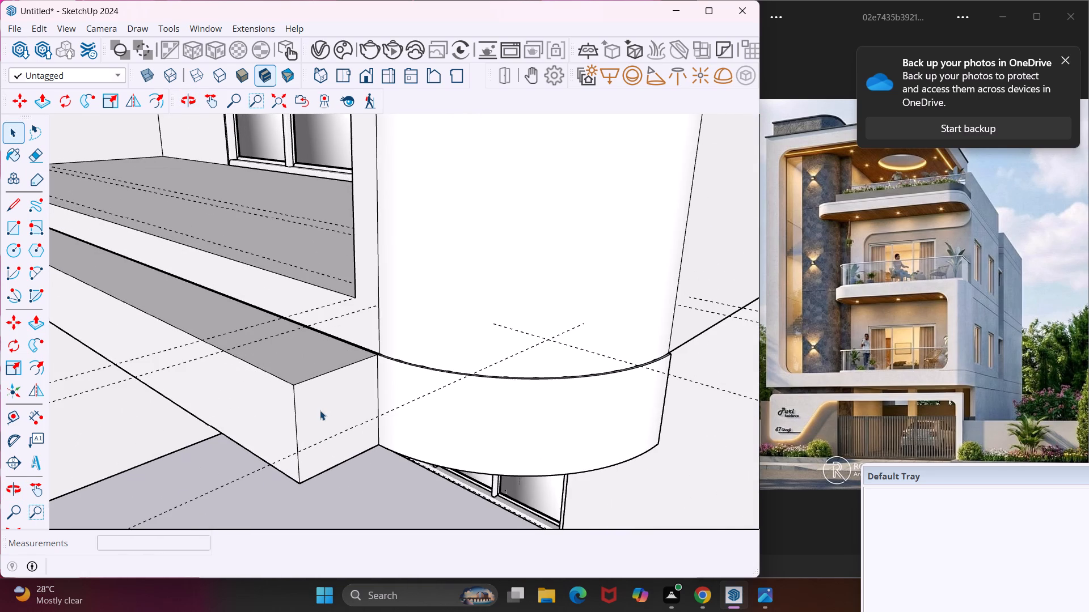
scroll(320, 410, "up", 3)
left_click(320, 410)
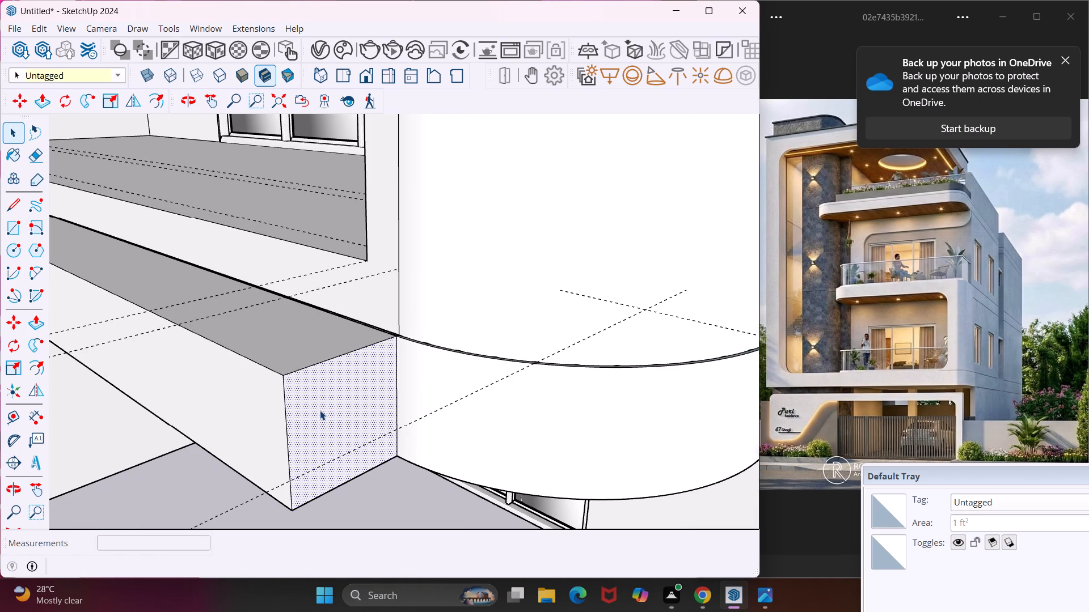
scroll(320, 410, "down", 7)
middle_click_drag(321, 410, 434, 365)
scroll(436, 360, "down", 2)
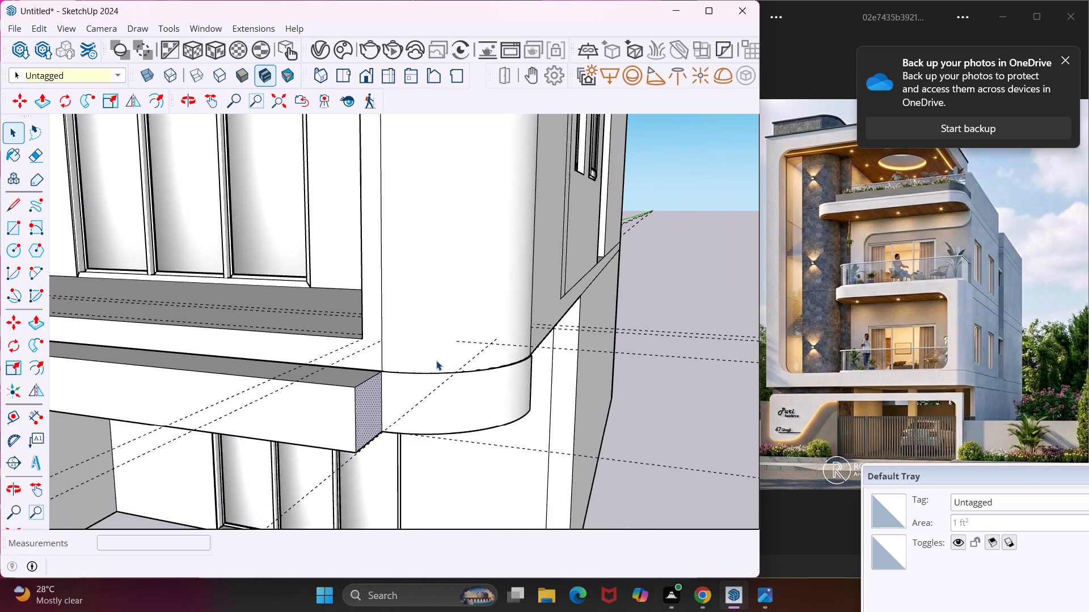
scroll(436, 360, "down", 7)
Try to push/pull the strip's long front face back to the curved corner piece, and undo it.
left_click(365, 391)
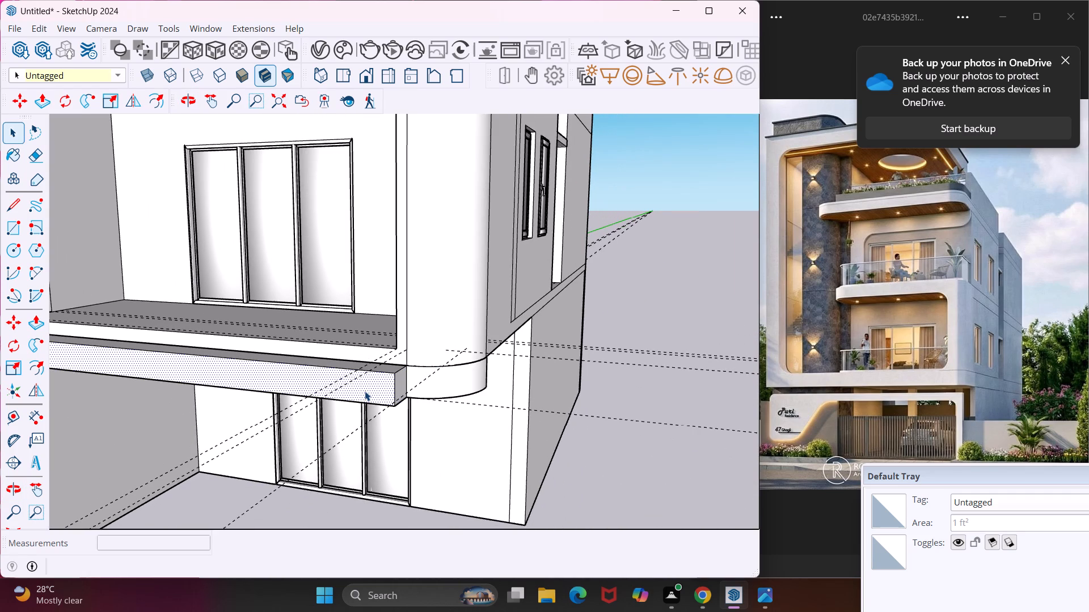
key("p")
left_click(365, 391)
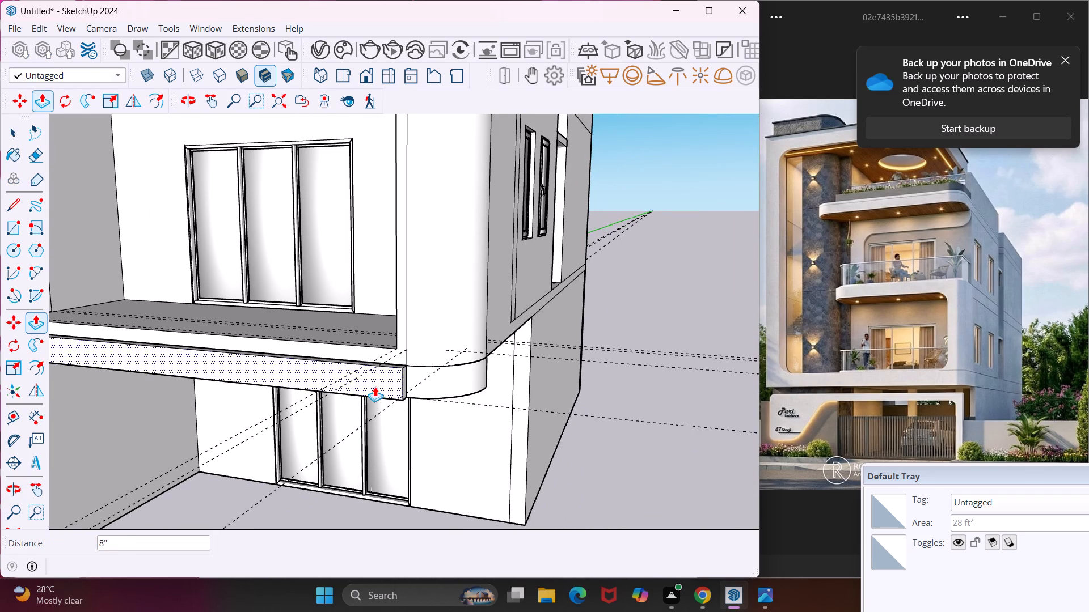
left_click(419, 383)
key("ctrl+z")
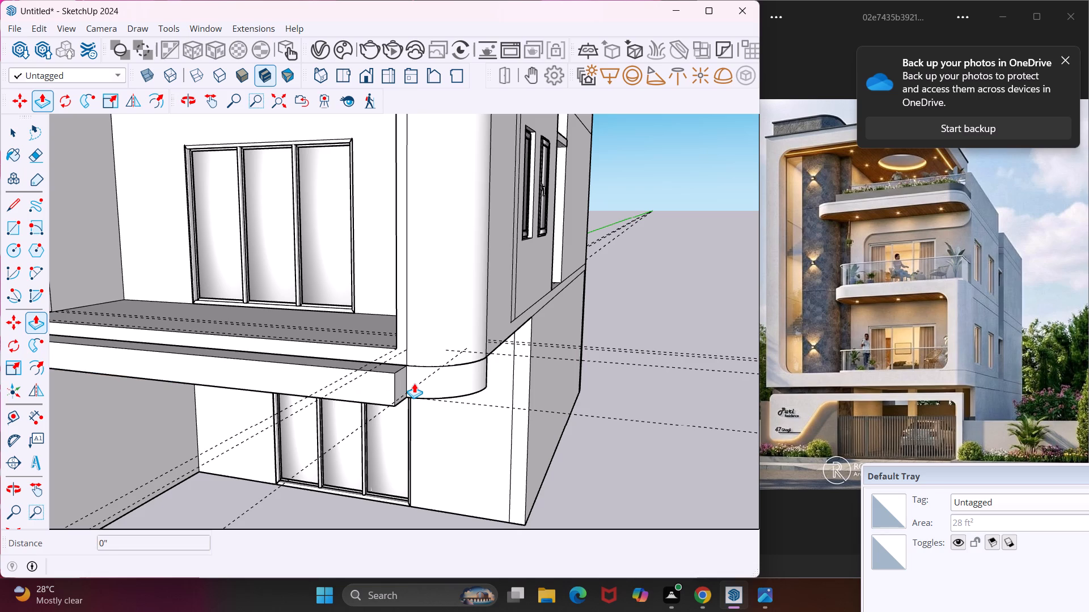
Undo the remaining extrusion of the strip beneath the lowest balcony.
key("ctrl+z")
Examine the whole house from the front and side, including the tower and the balcony bands.
middle_click_drag(386, 382, 567, 358)
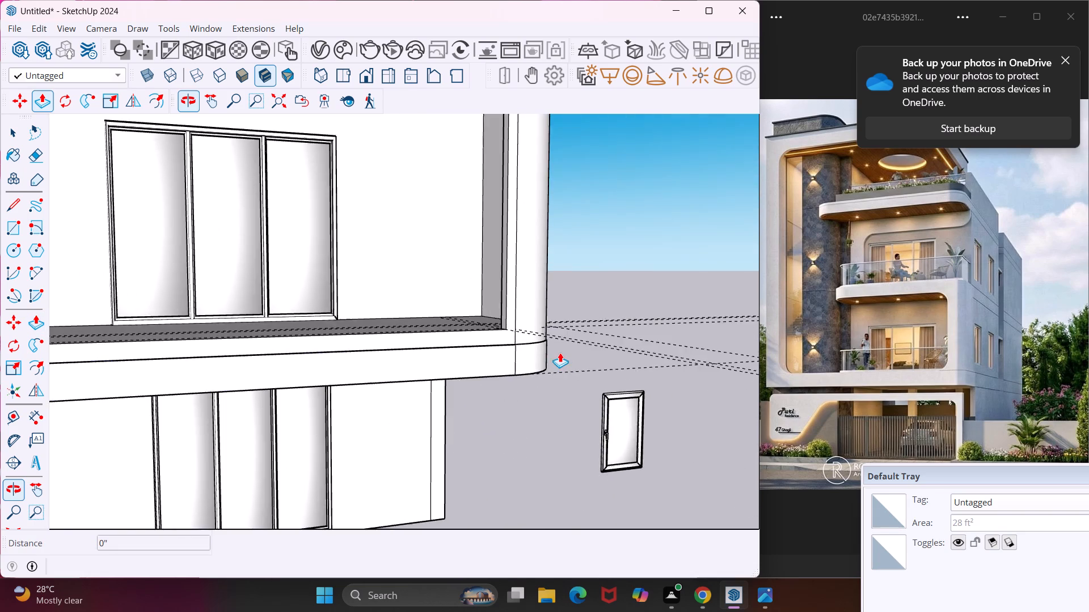
scroll(559, 352, "down", 14)
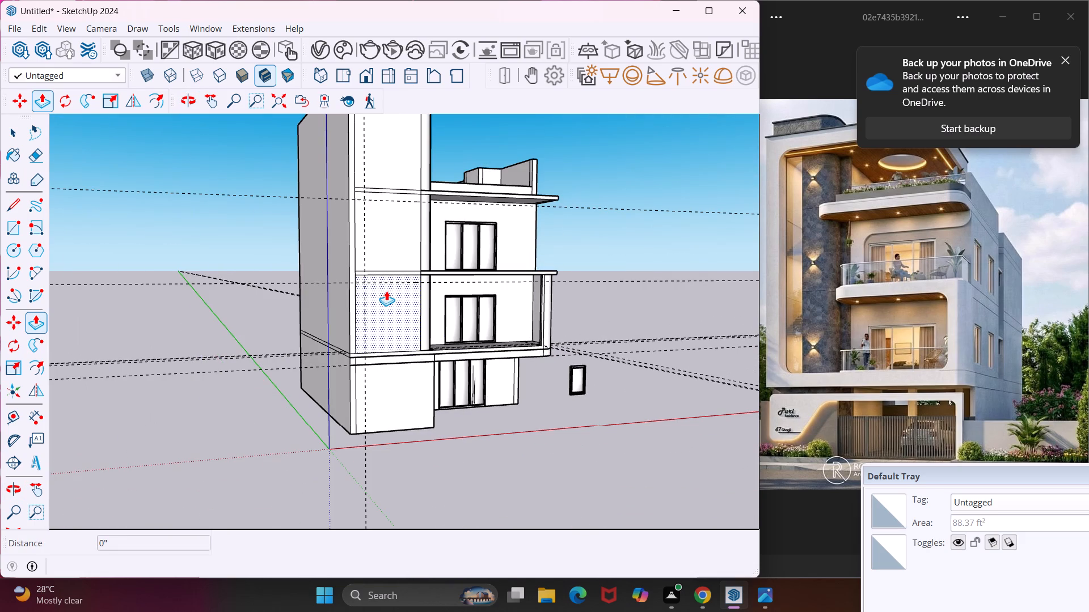
key("Escape")
key("space")
scroll(386, 291, "up", 7)
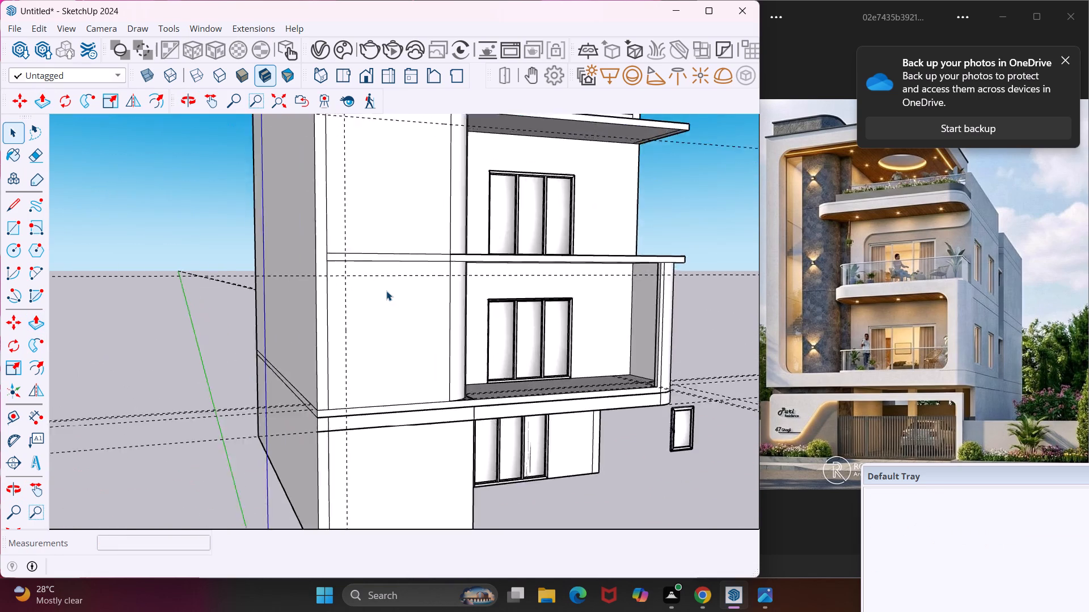
scroll(386, 291, "up", 3)
middle_click_drag(386, 291, 506, 323)
scroll(386, 291, "up", 1)
scroll(501, 293, "down", 6)
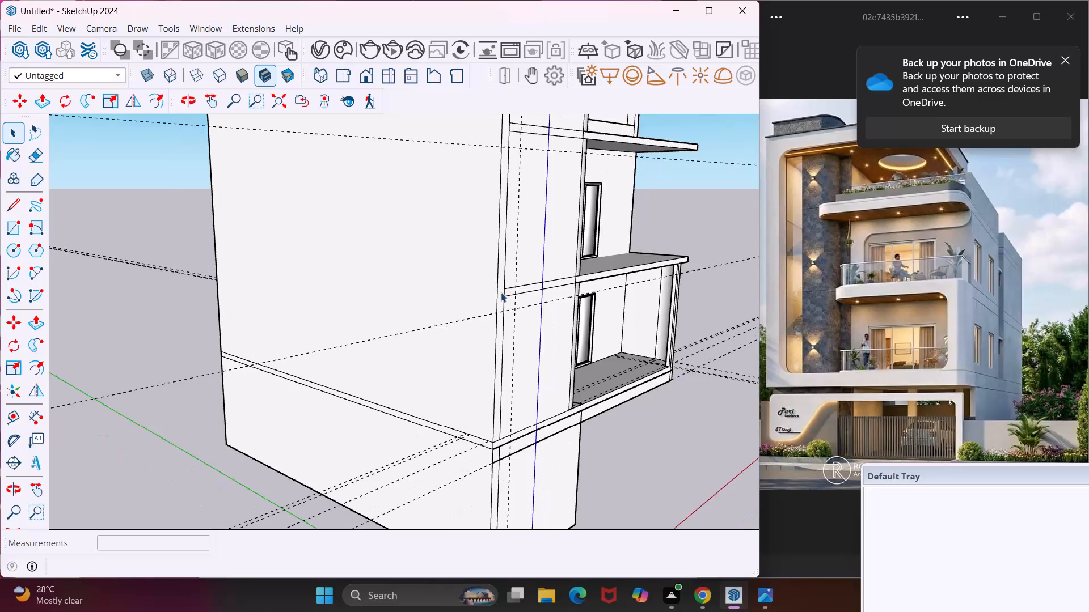
scroll(490, 291, "down", 12)
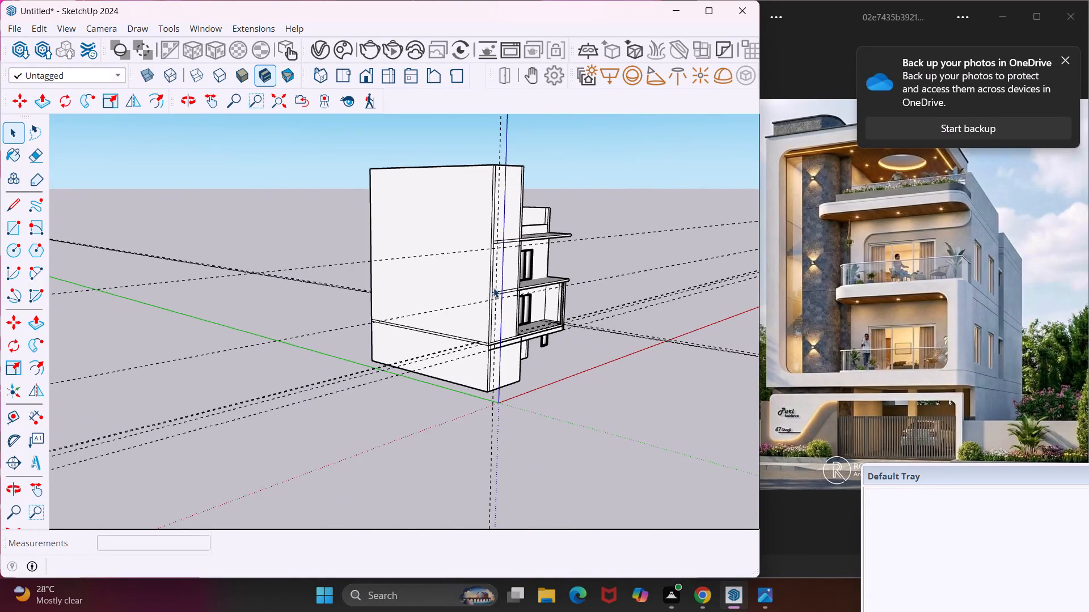
middle_click_drag(499, 250, 208, 267)
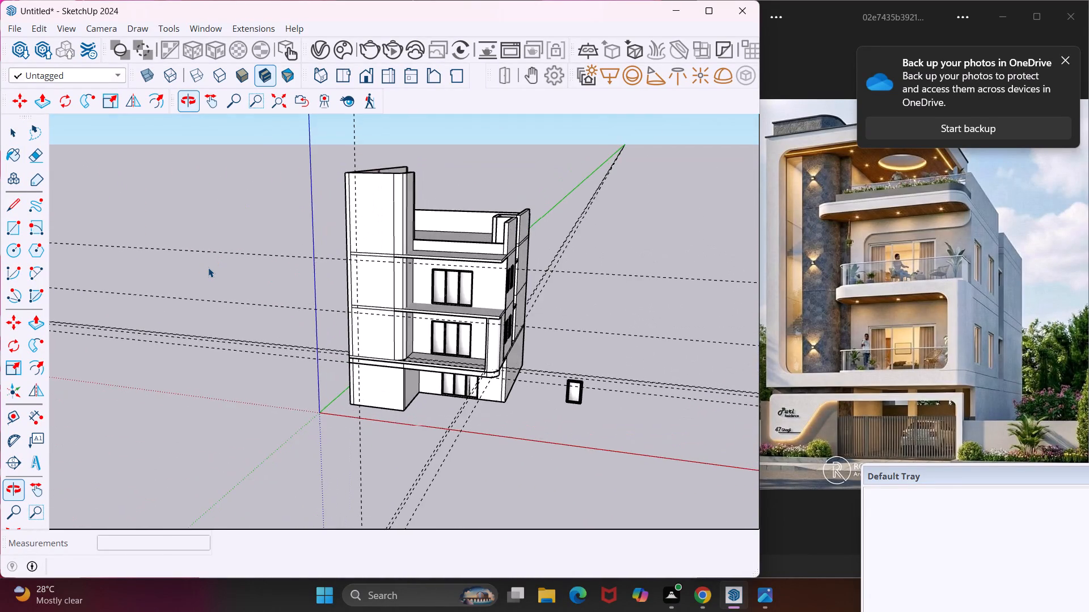
scroll(208, 267, "up", 4)
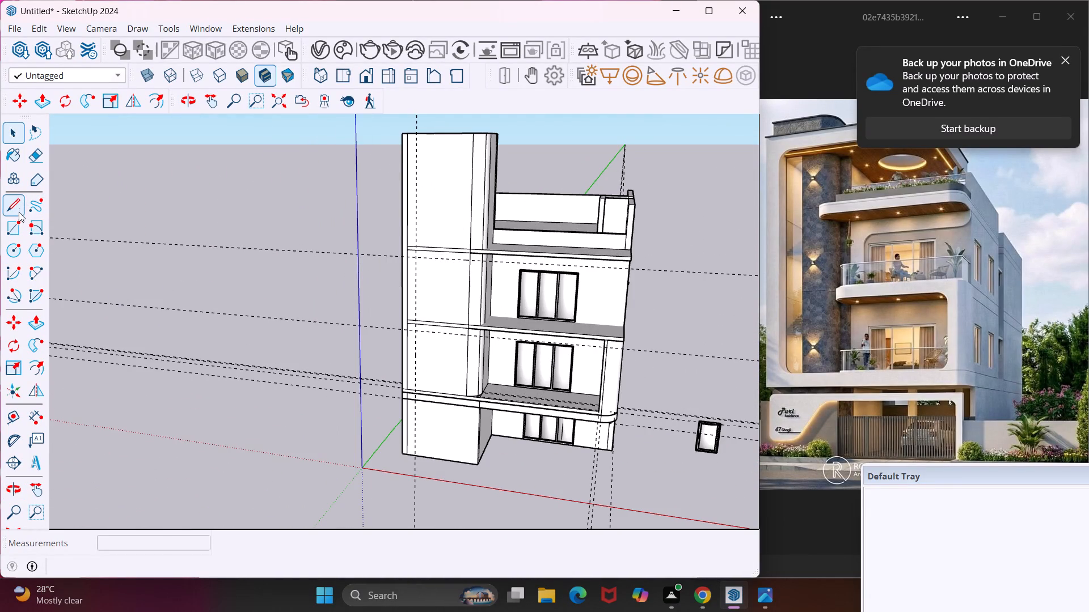
Draw a rectangle 2' wide and about 32' 10 9/16" tall up the tower's front outer edge, from the lowest band to the vertical guide.
left_click(17, 216)
scroll(407, 389, "up", 2)
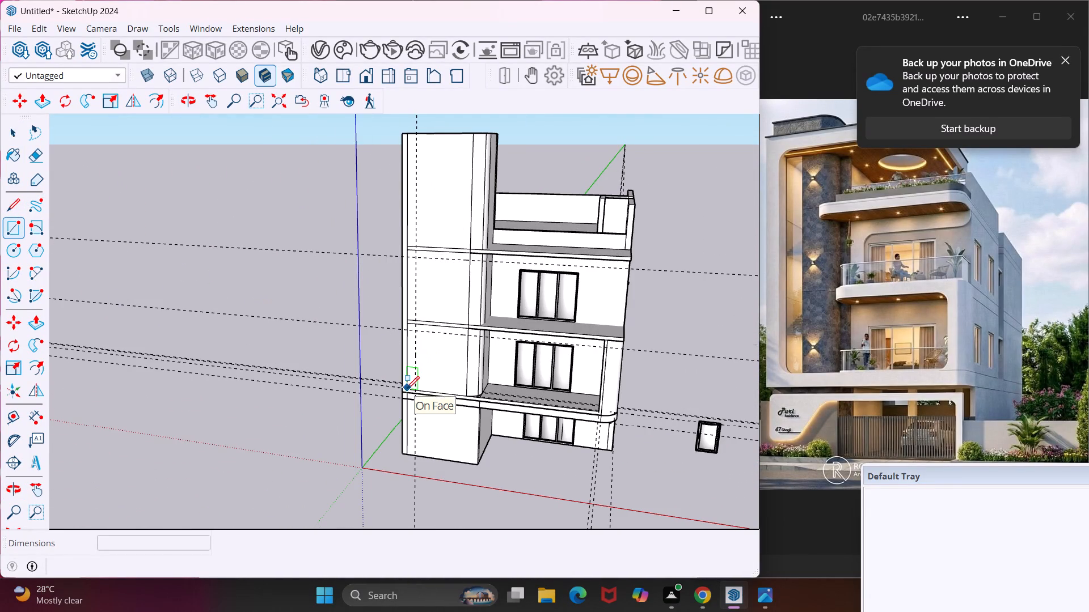
scroll(407, 389, "up", 12)
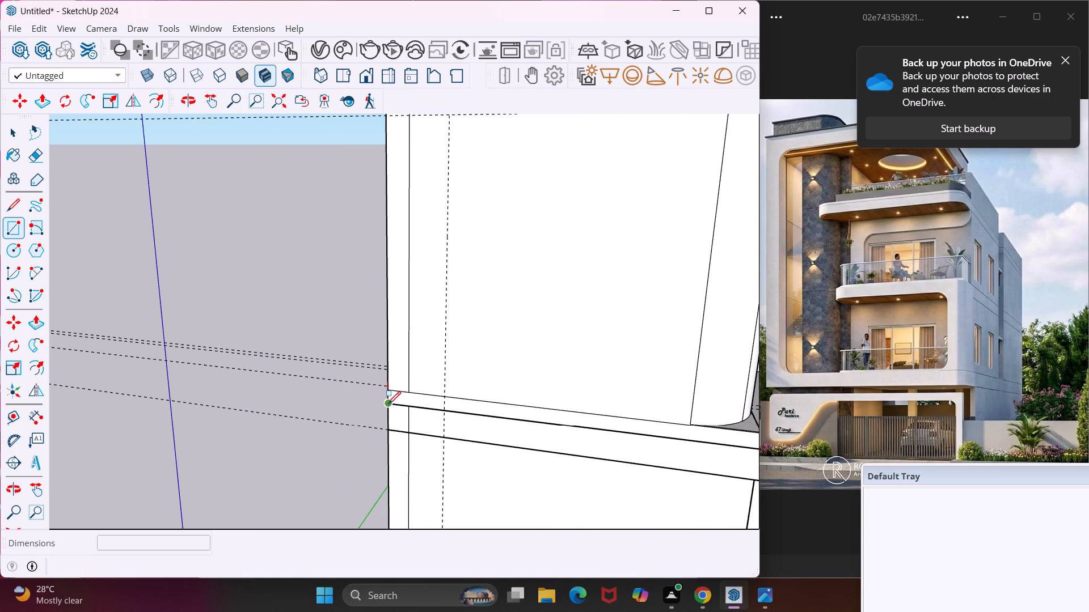
left_click(388, 403)
scroll(458, 318, "down", 12)
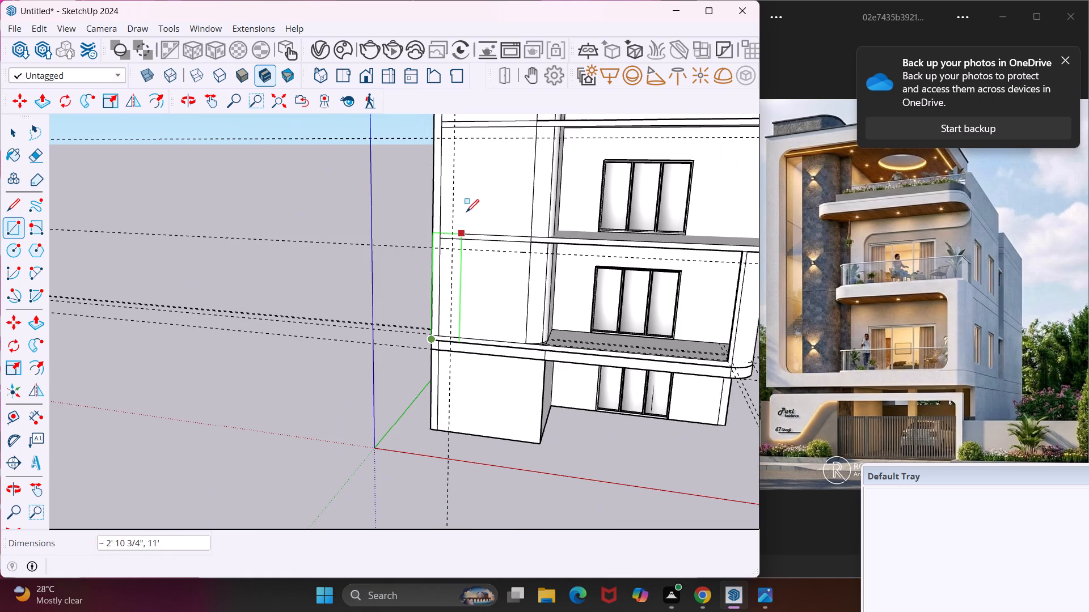
middle_click_drag(457, 136, 448, 209)
scroll(446, 199, "down", 6)
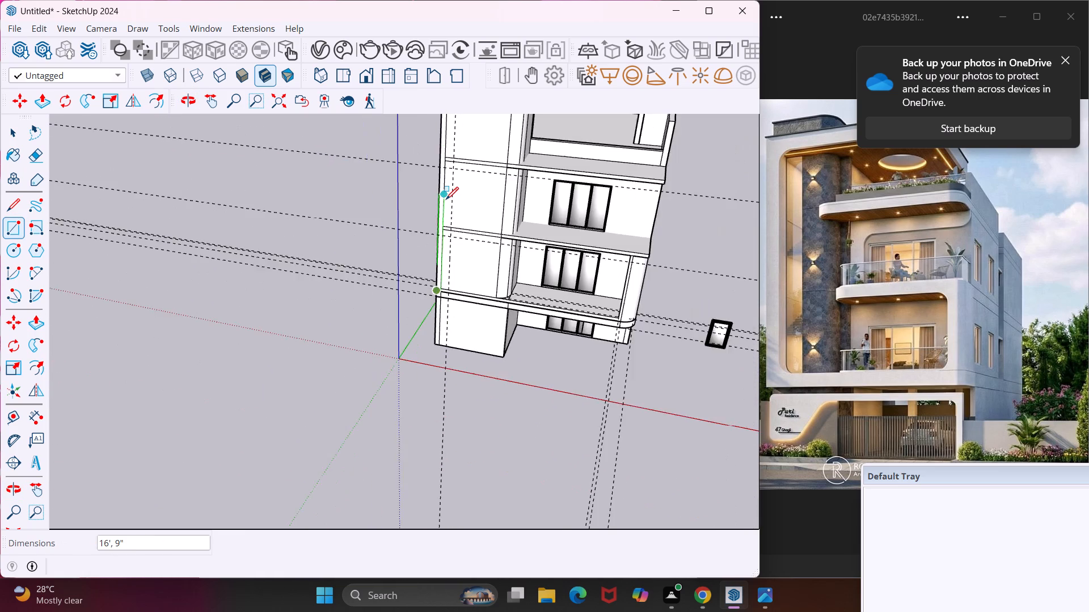
scroll(446, 199, "down", 8)
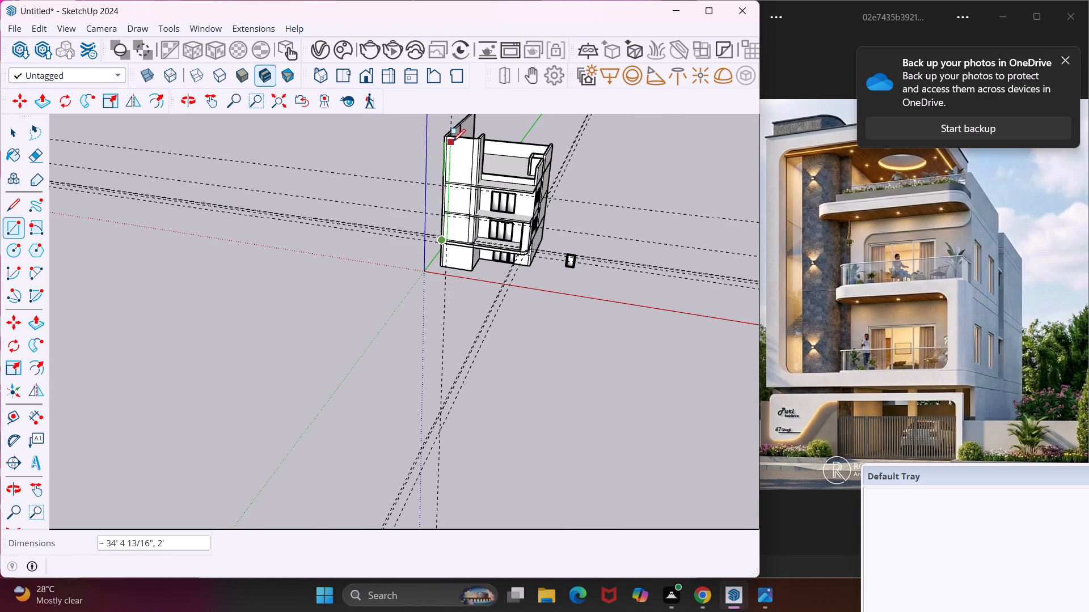
scroll(453, 138, "up", 9)
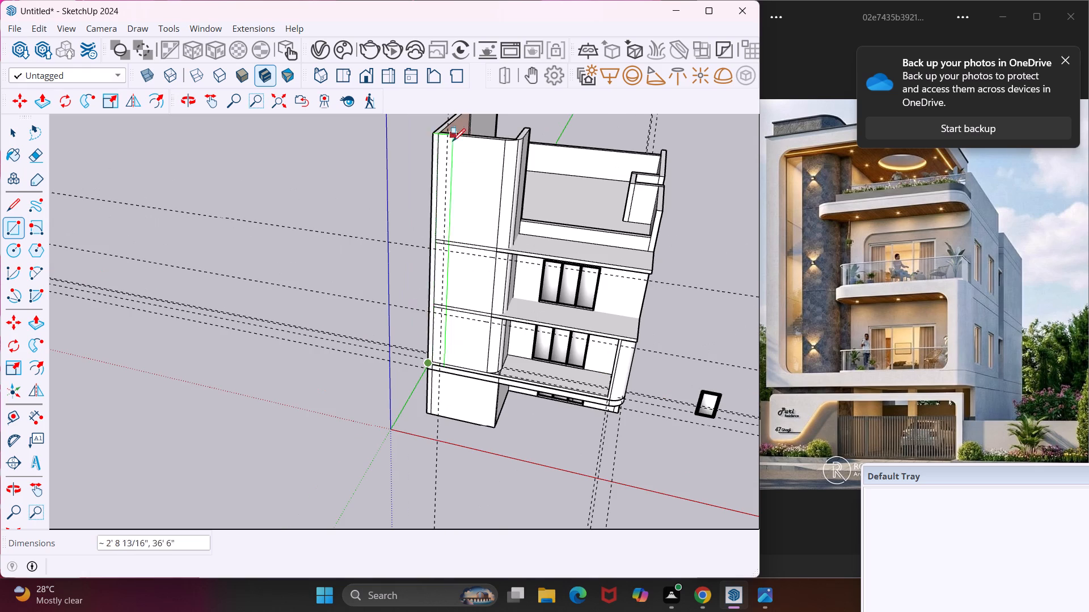
scroll(448, 162, "up", 2)
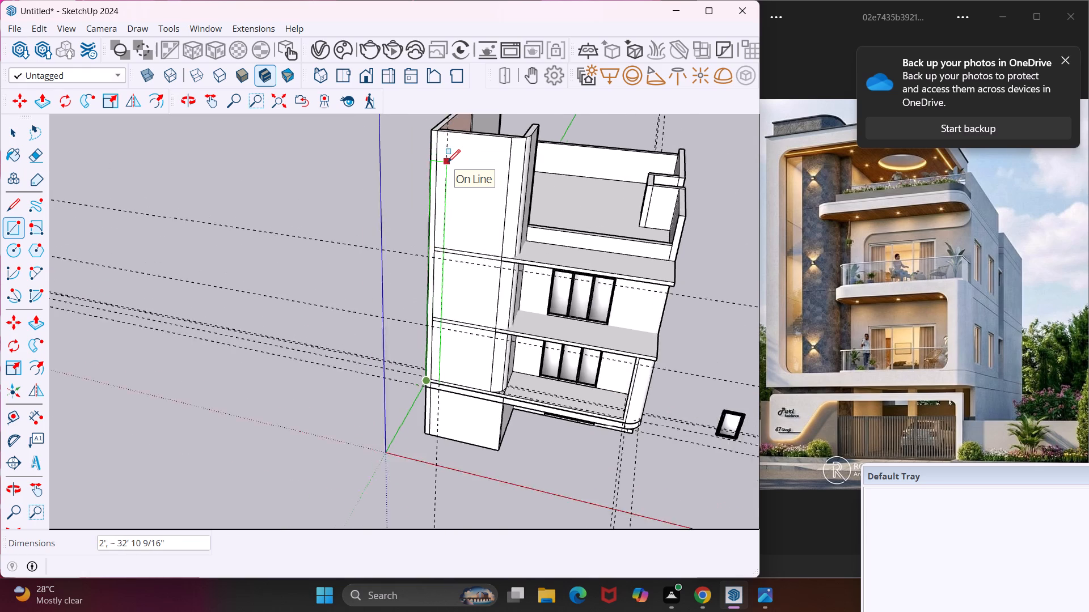
scroll(448, 162, "up", 1)
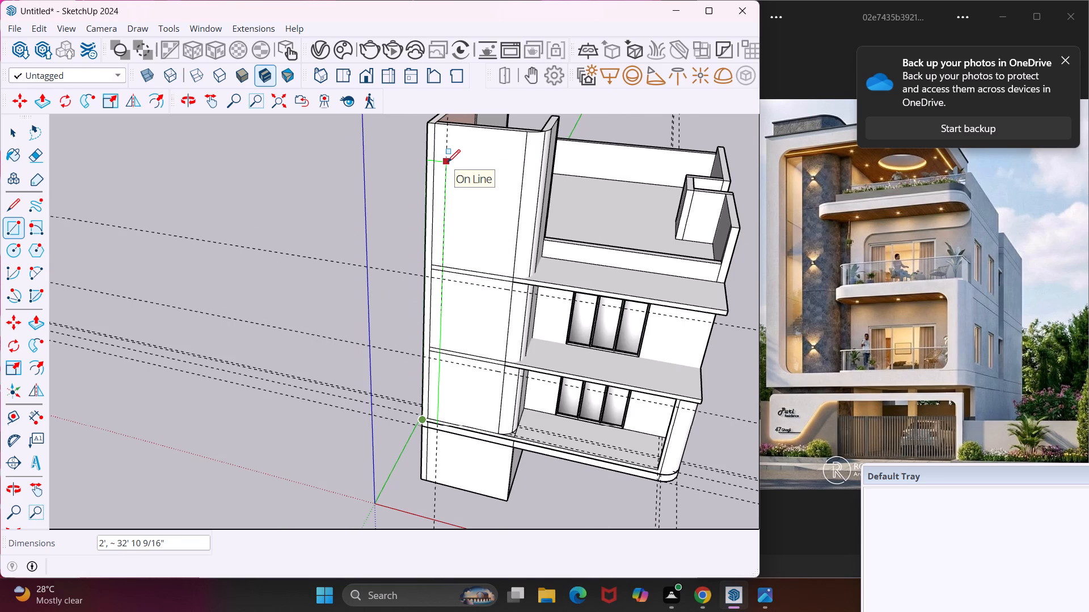
left_click(448, 162)
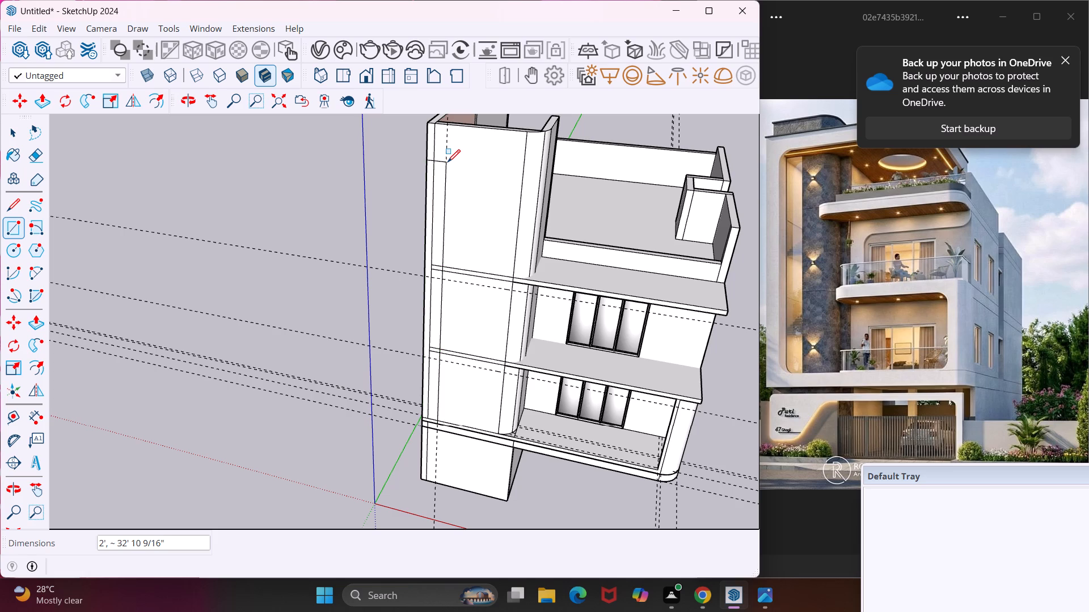
key("Escape")
key("space")
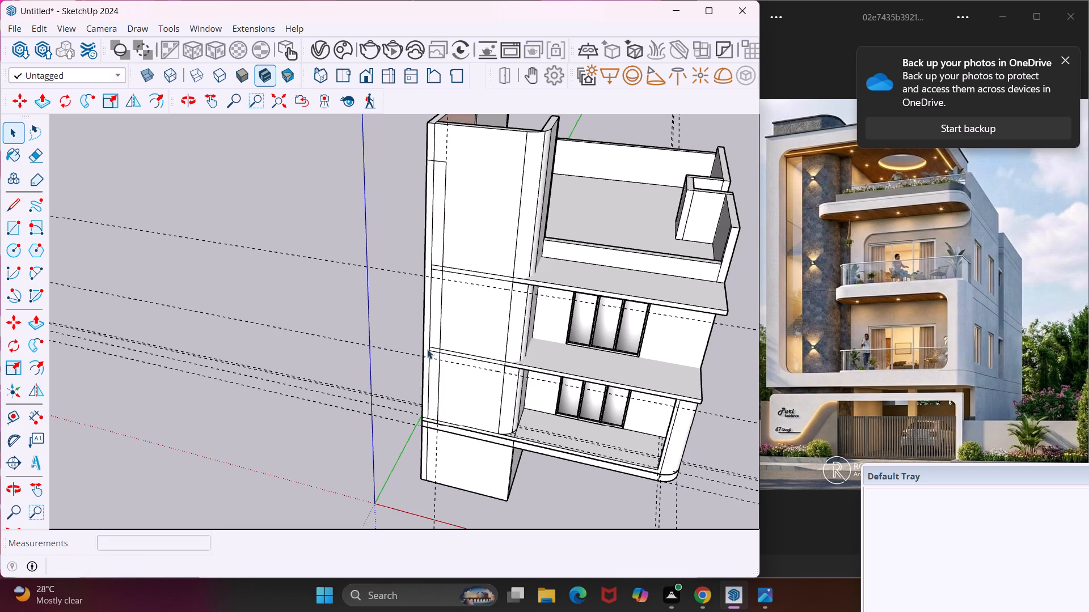
Push/pull the rectangle's segment between the upper two floor lines and the narrow strip along the tower's outer edge out 1'.
scroll(431, 354, "up", 5)
left_click(435, 304)
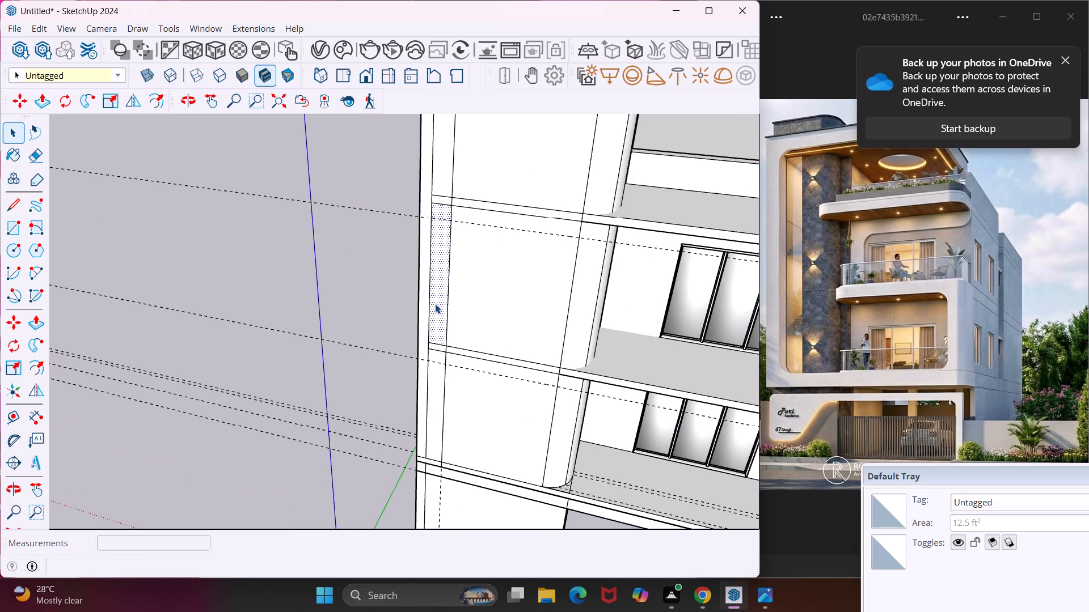
key("p")
left_click(435, 304)
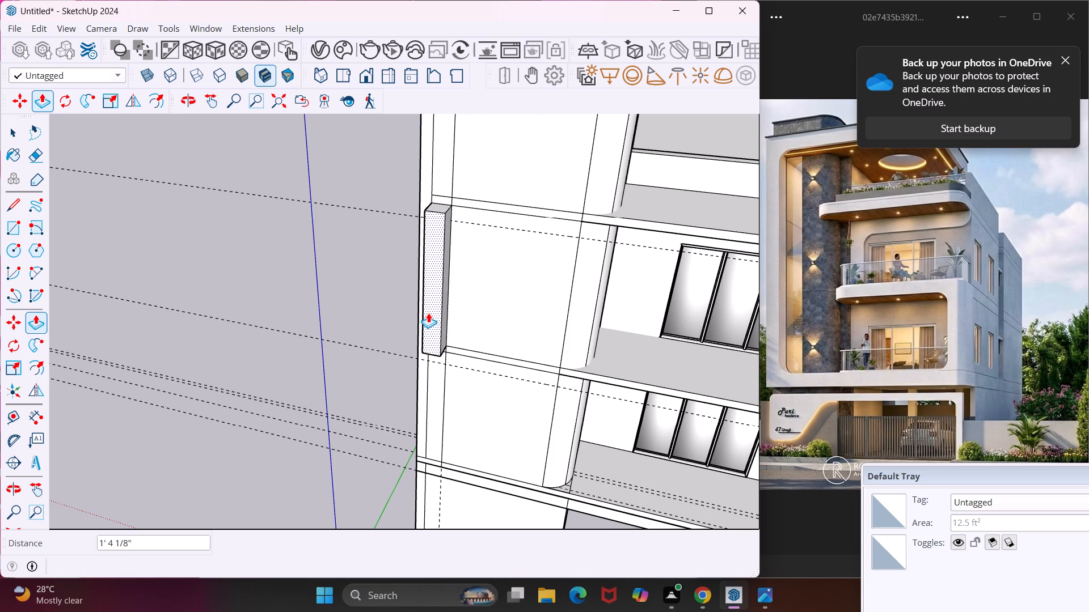
type("1'")
key("Return")
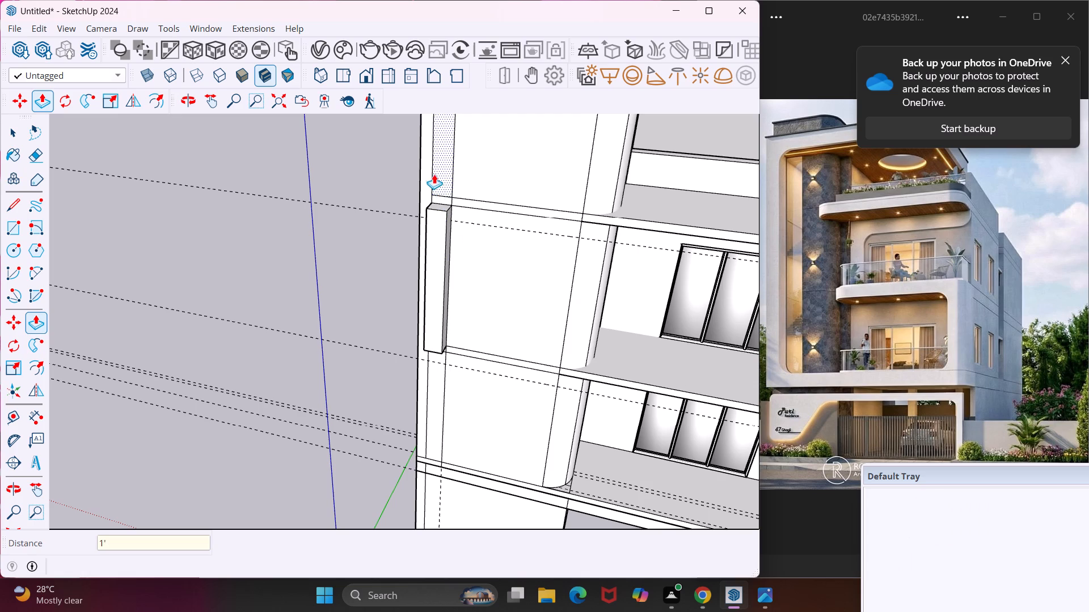
left_click(426, 170)
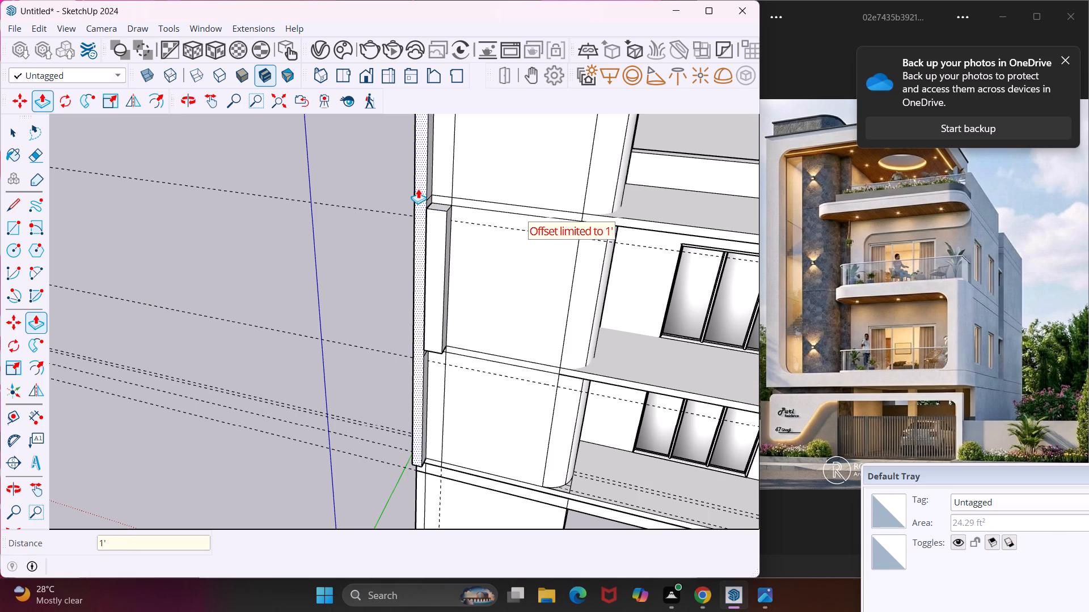
left_click(430, 211)
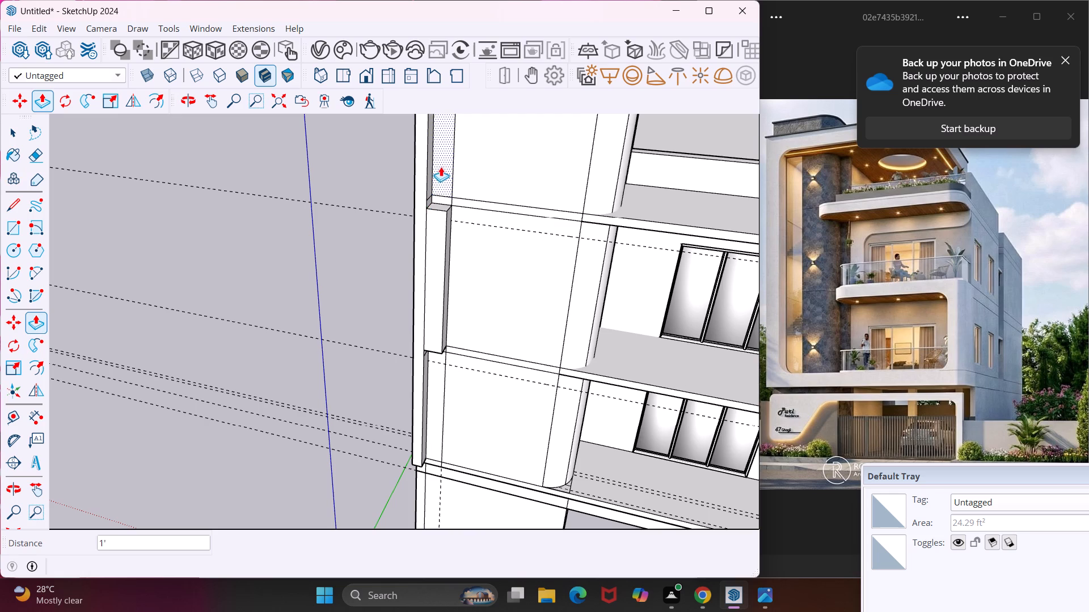
Push/pull the rectangle's topmost segment and the small floor-line piece directly beneath it out 1', flush with the raised strip.
left_click(441, 166)
left_click(439, 207)
scroll(438, 207, "up", 5)
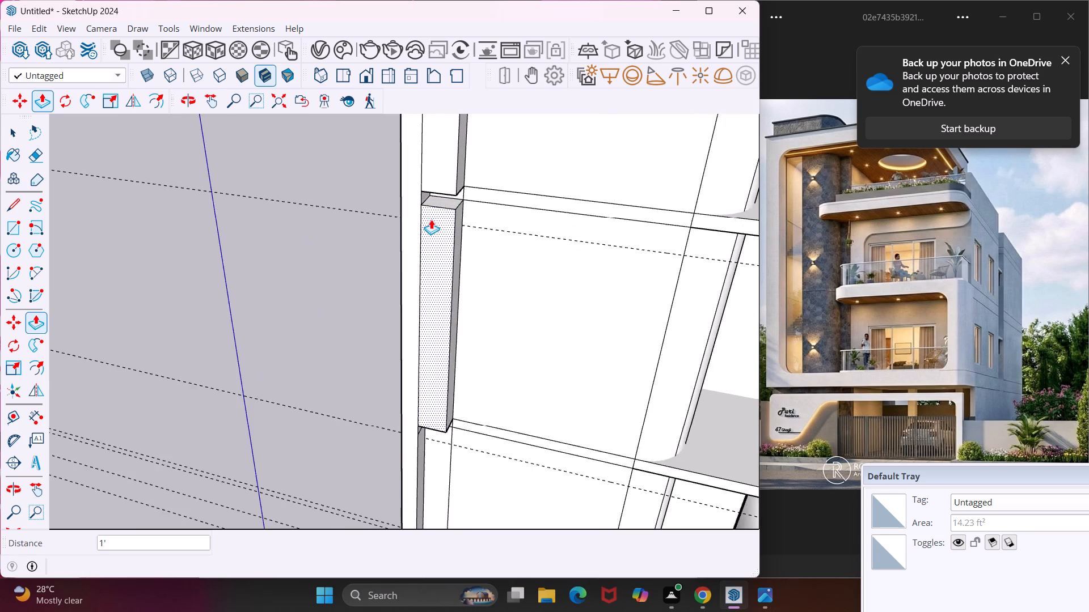
scroll(431, 219, "up", 5)
middle_click_drag(470, 176, 498, 100)
scroll(459, 160, "up", 2)
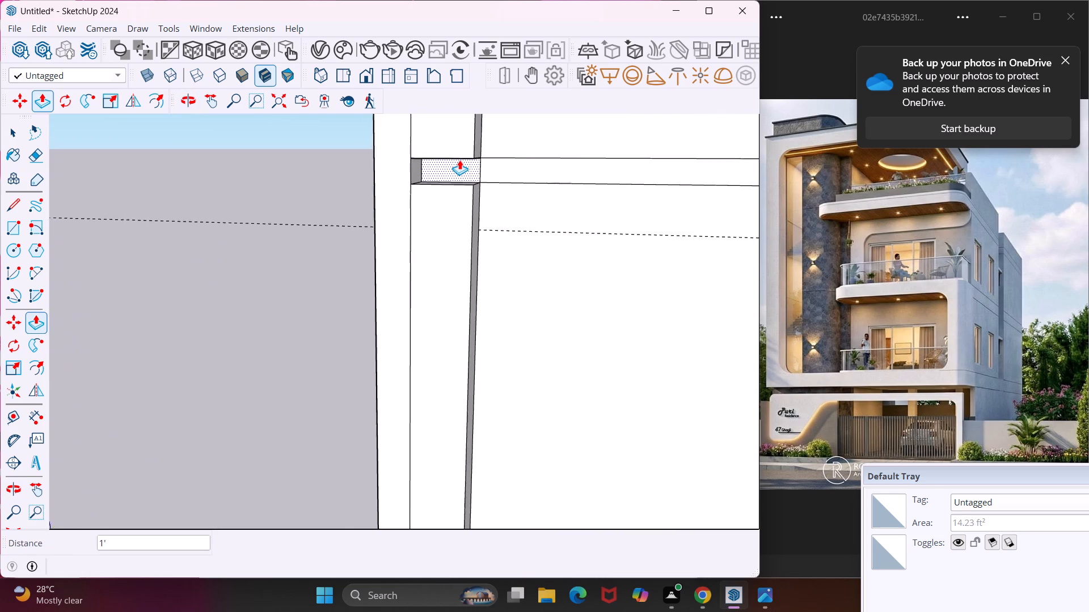
scroll(459, 160, "up", 3)
left_click(459, 163)
left_click(454, 135)
Push/pull the lower floor-line piece and the wall segment beneath it out 1', flush with the raised strip.
scroll(446, 134, "down", 8)
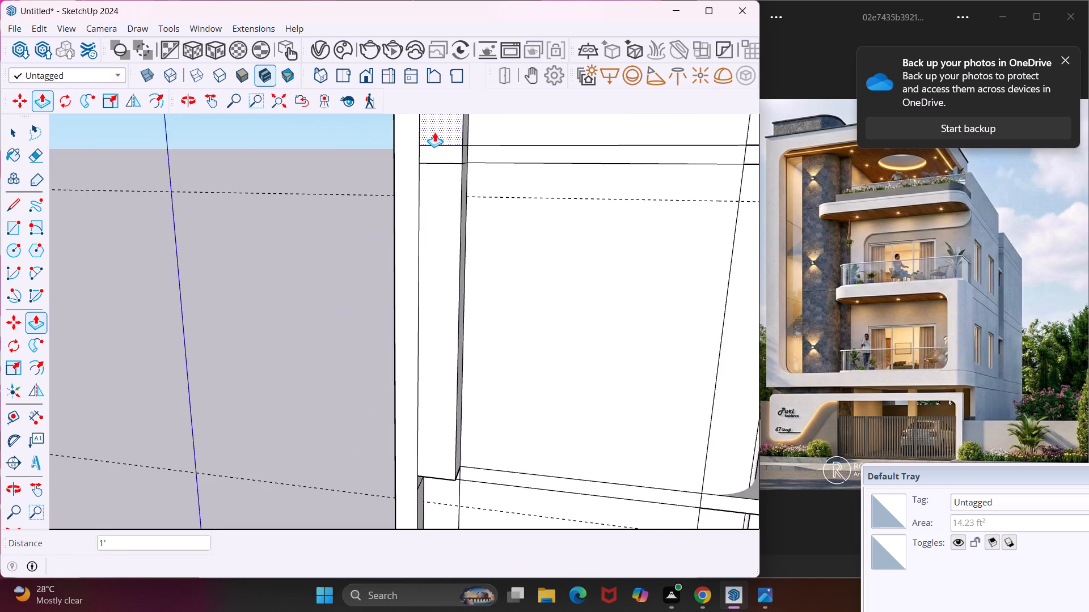
scroll(434, 132, "down", 11)
scroll(439, 287, "up", 7)
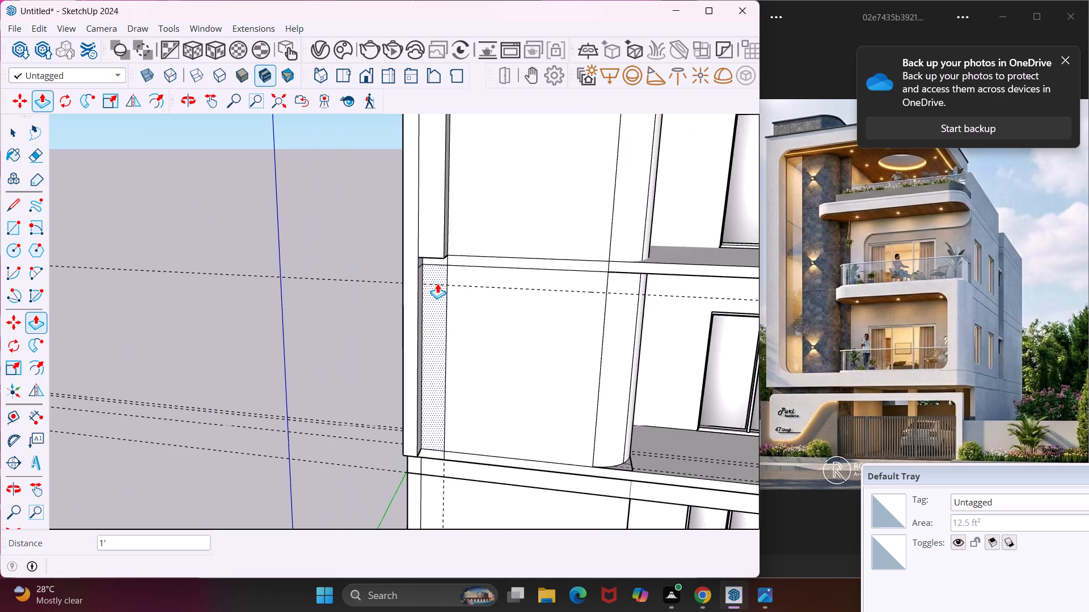
scroll(437, 283, "up", 6)
left_click(441, 250)
left_click(433, 224)
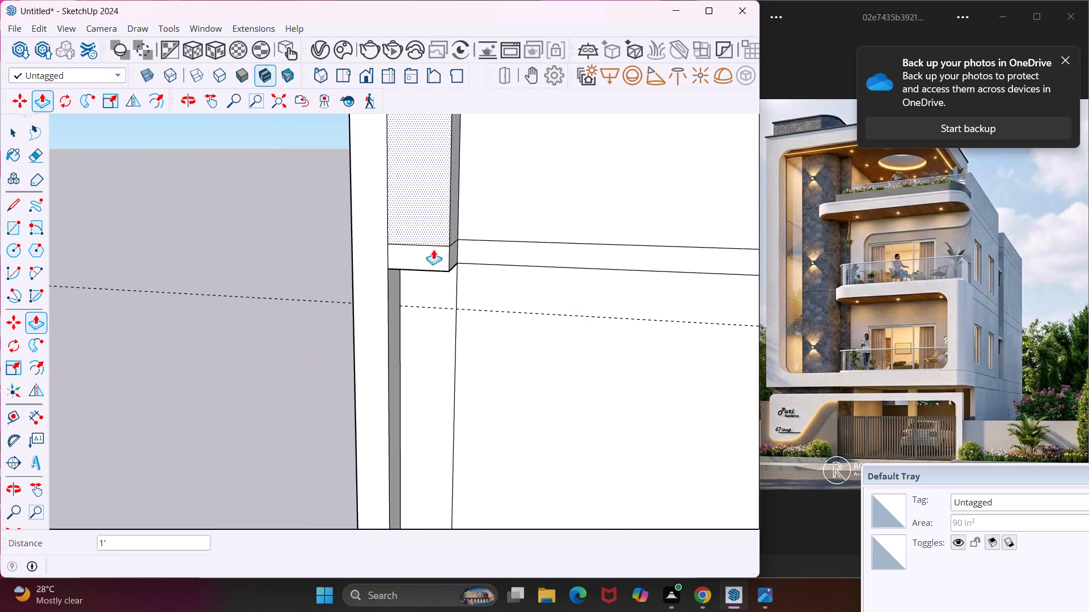
left_click(431, 290)
left_click(428, 264)
scroll(423, 247, "down", 14)
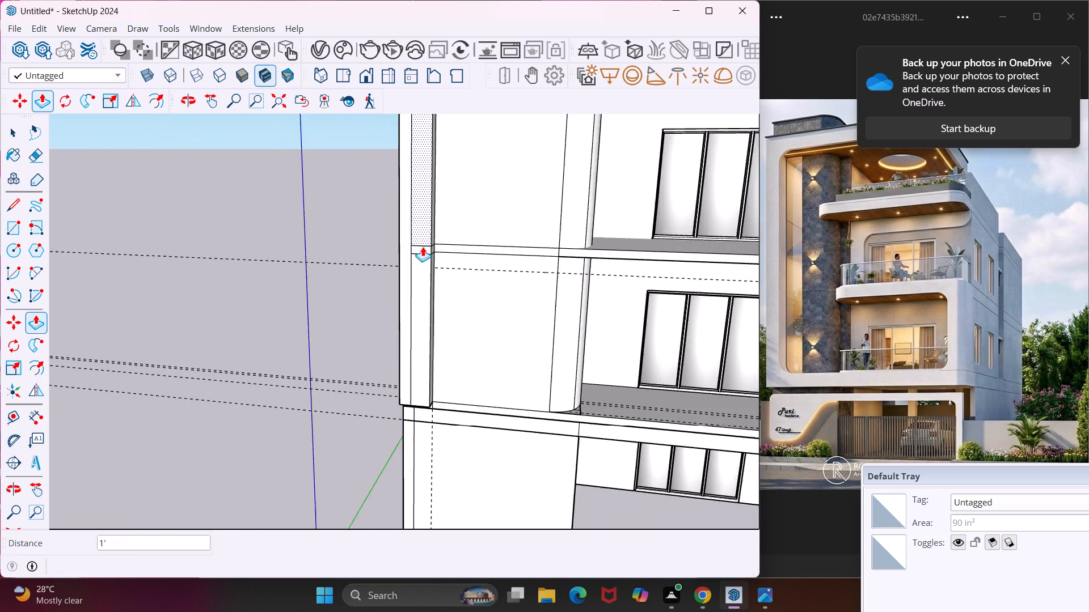
Push/pull the small bottom piece between the raised vertical strip and the lowest band out 1'.
scroll(423, 246, "down", 5)
scroll(419, 336, "up", 9)
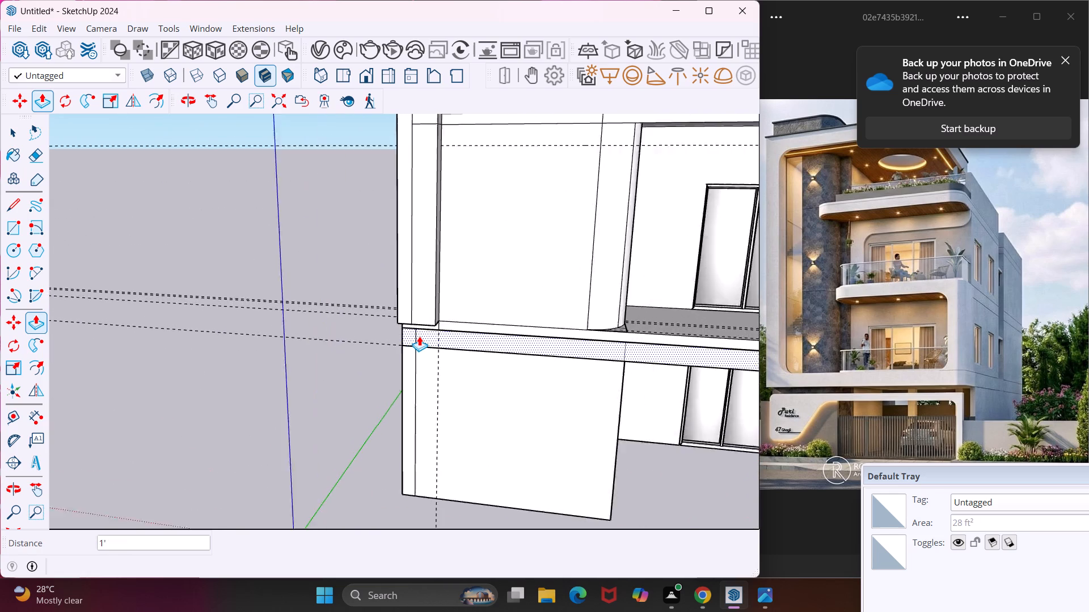
scroll(419, 336, "up", 7)
middle_click_drag(420, 335, 478, 252)
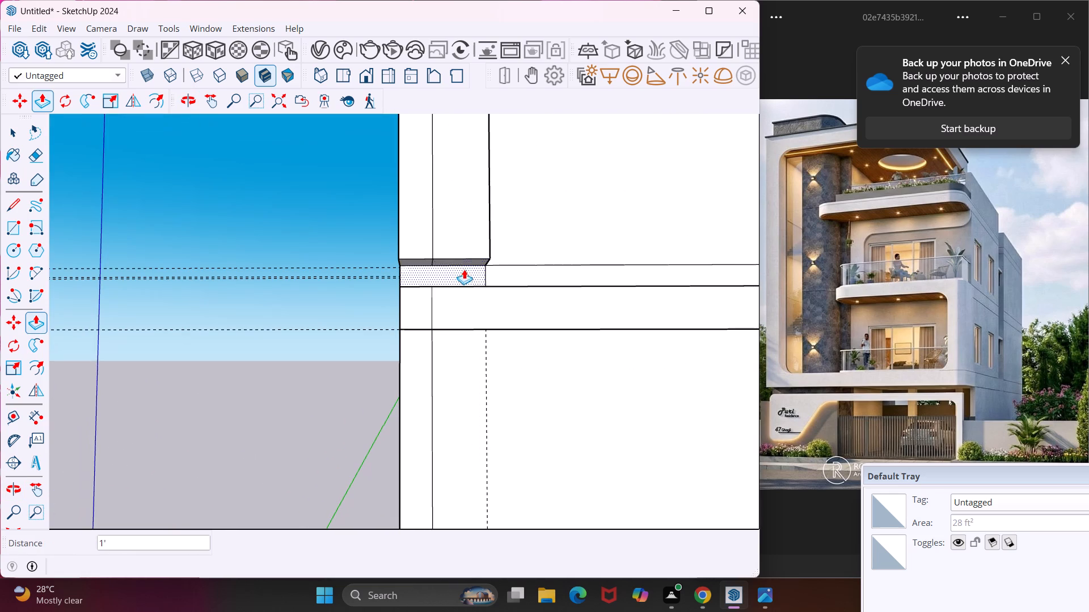
left_click(461, 271)
left_click(464, 235)
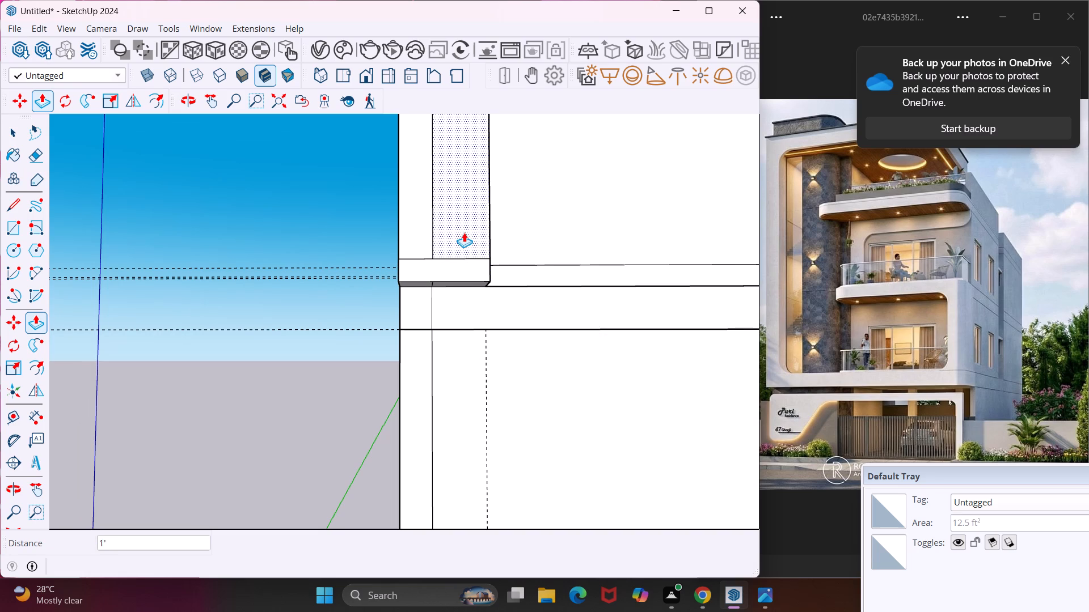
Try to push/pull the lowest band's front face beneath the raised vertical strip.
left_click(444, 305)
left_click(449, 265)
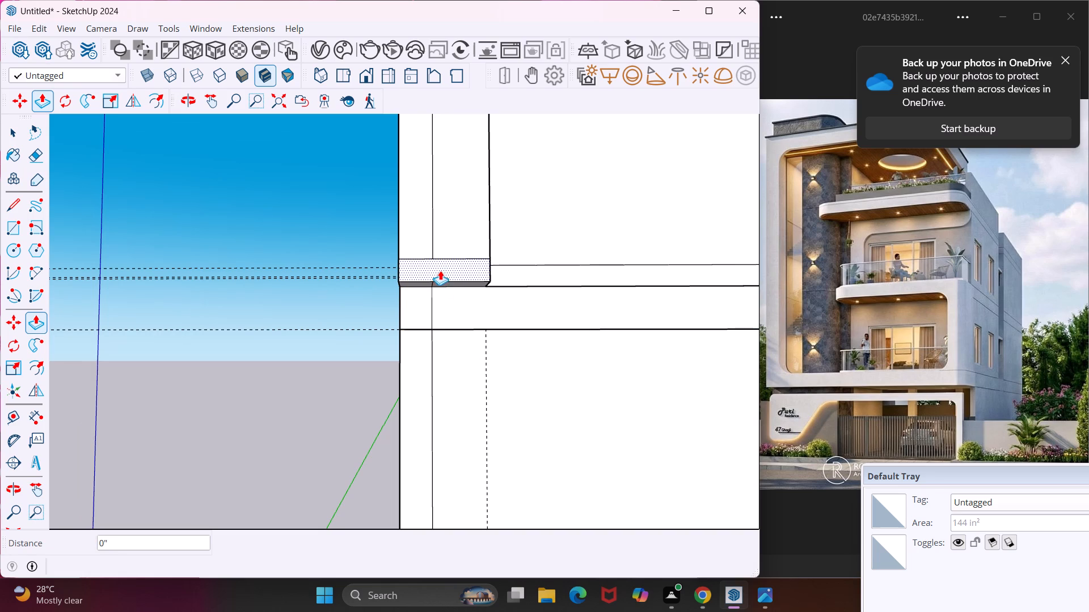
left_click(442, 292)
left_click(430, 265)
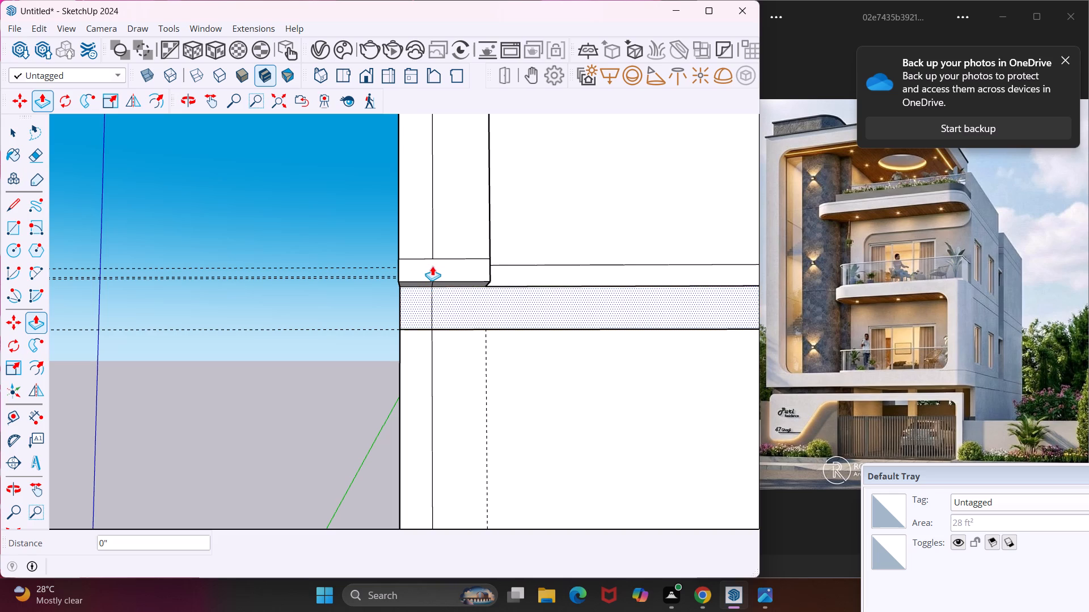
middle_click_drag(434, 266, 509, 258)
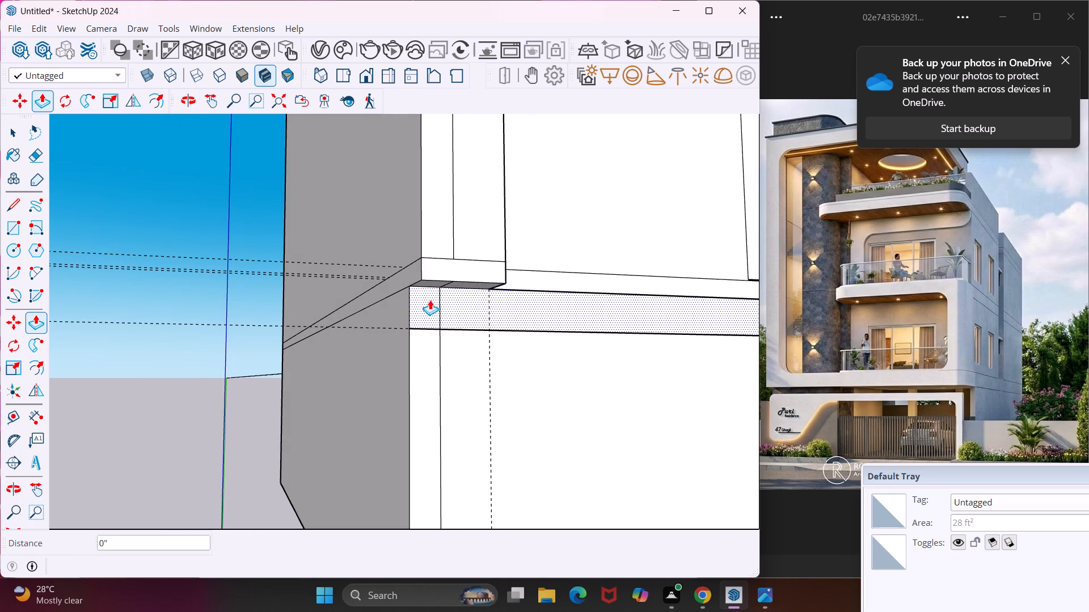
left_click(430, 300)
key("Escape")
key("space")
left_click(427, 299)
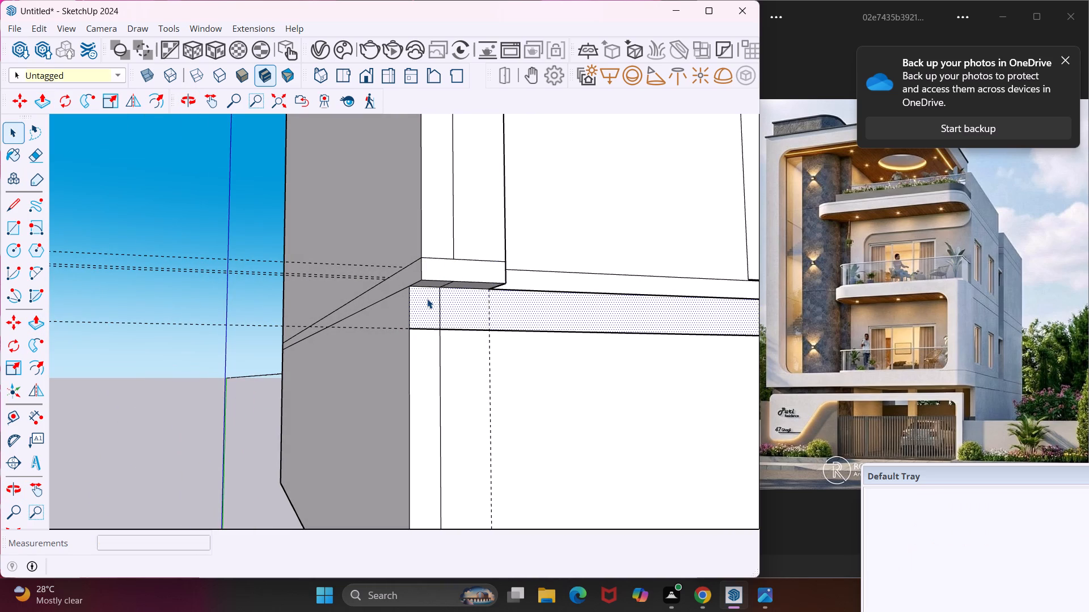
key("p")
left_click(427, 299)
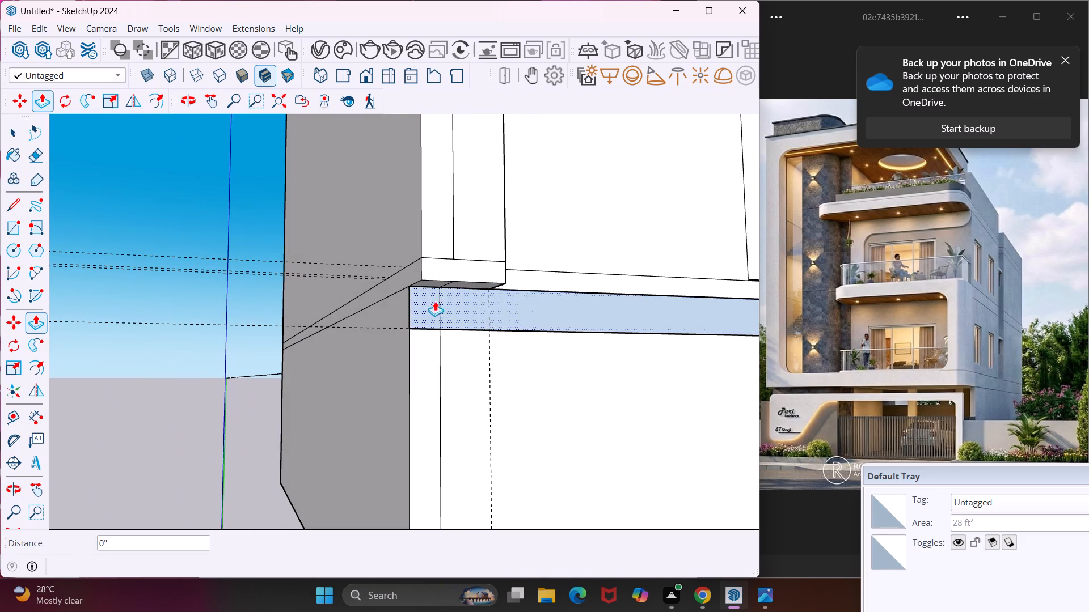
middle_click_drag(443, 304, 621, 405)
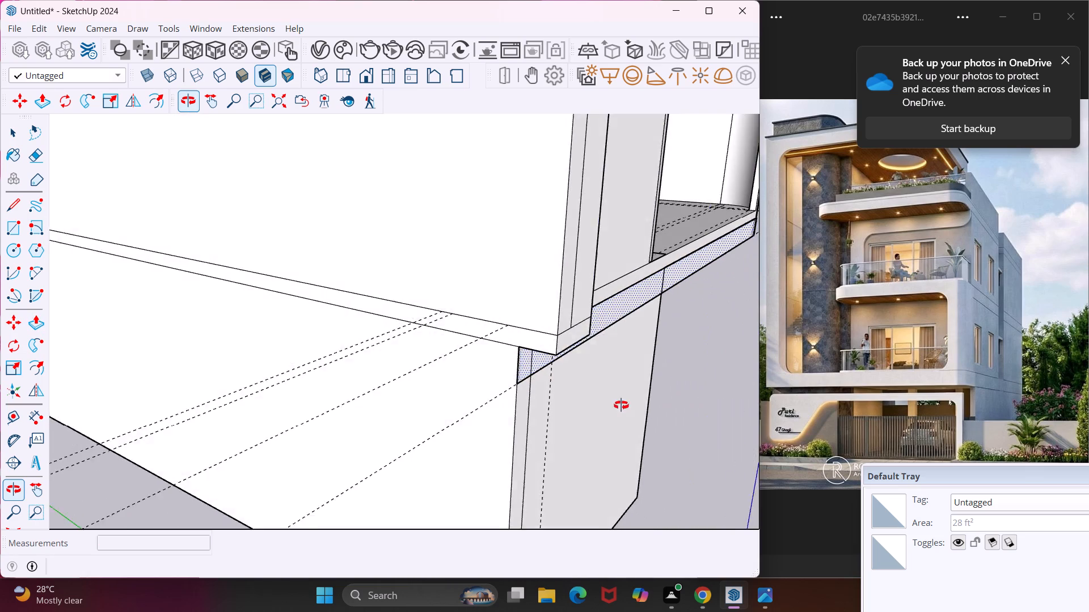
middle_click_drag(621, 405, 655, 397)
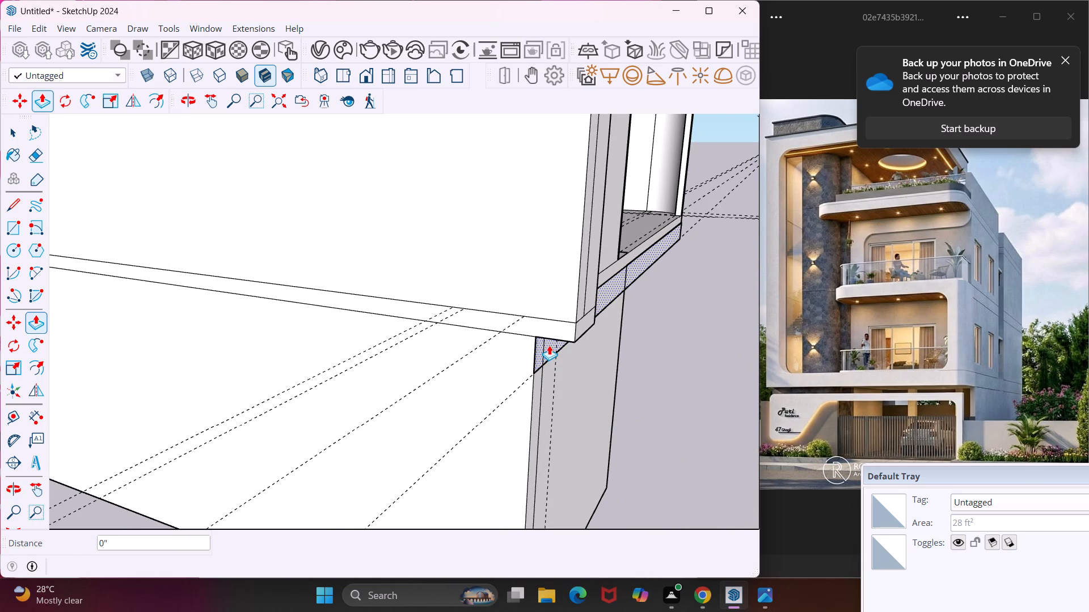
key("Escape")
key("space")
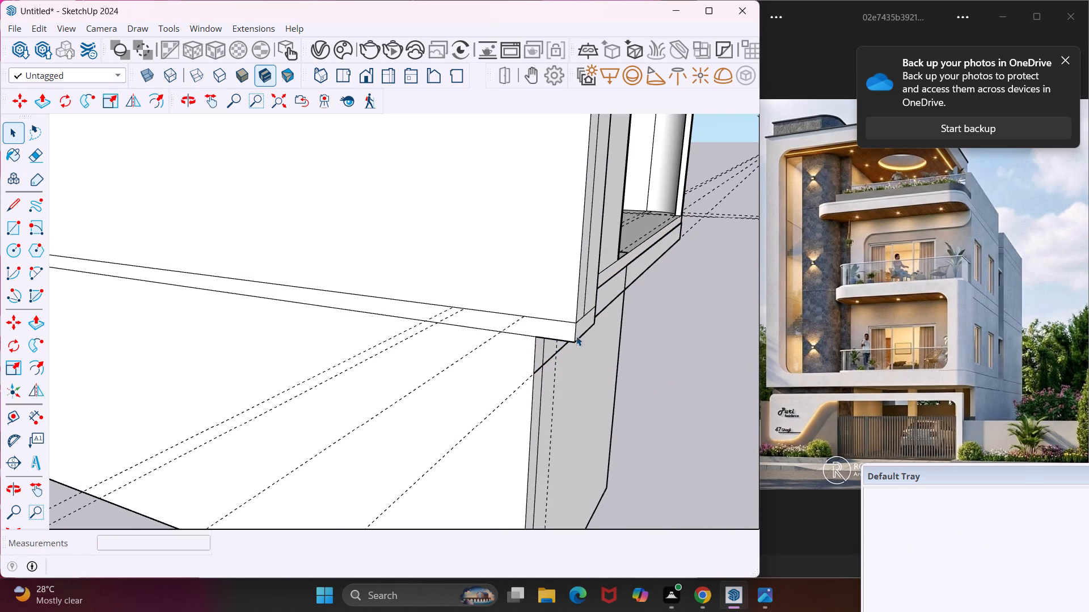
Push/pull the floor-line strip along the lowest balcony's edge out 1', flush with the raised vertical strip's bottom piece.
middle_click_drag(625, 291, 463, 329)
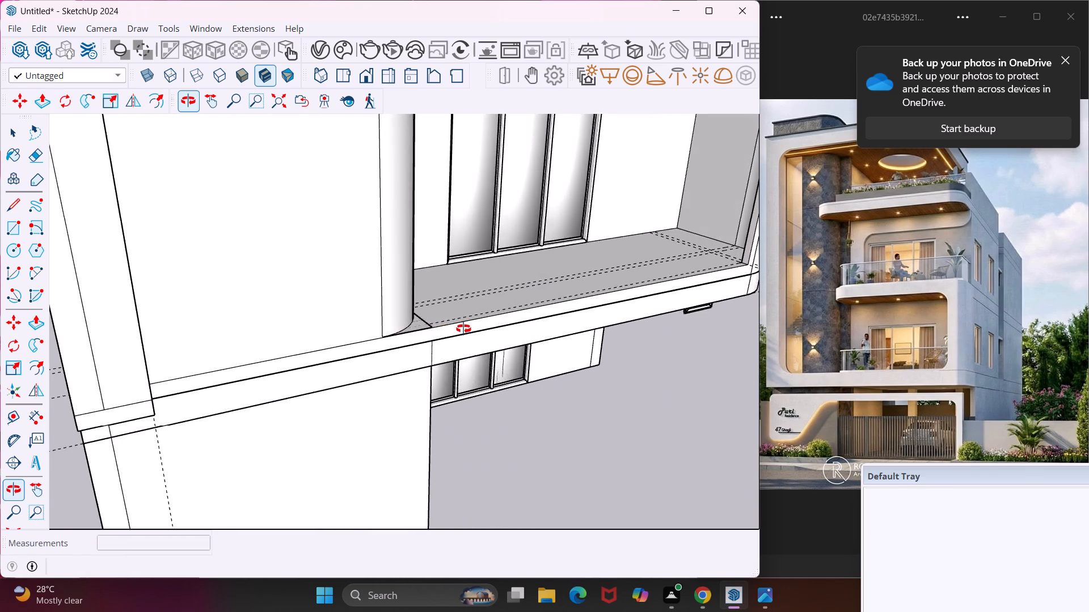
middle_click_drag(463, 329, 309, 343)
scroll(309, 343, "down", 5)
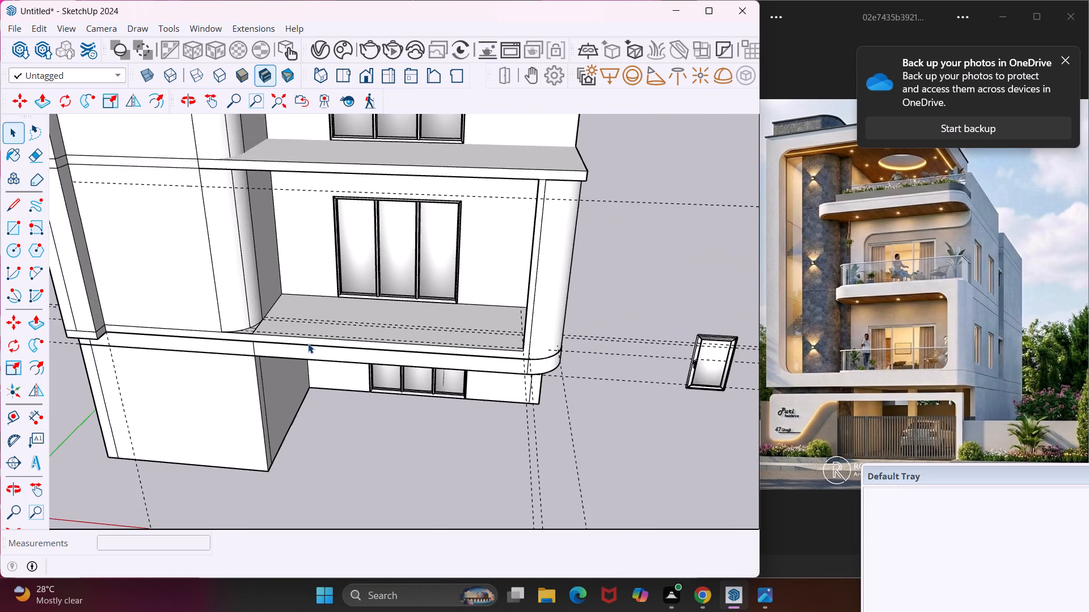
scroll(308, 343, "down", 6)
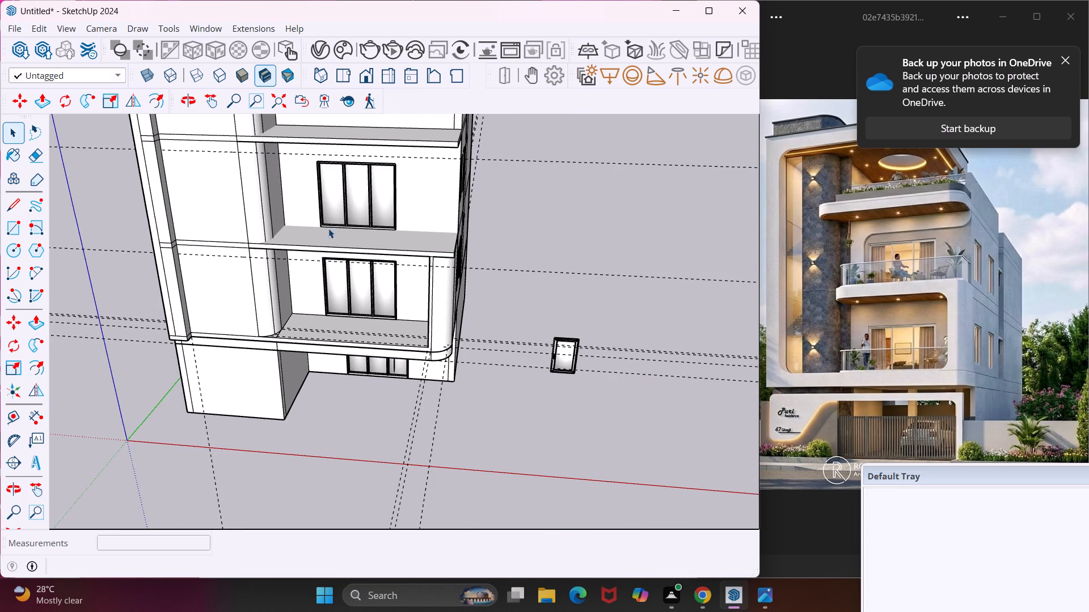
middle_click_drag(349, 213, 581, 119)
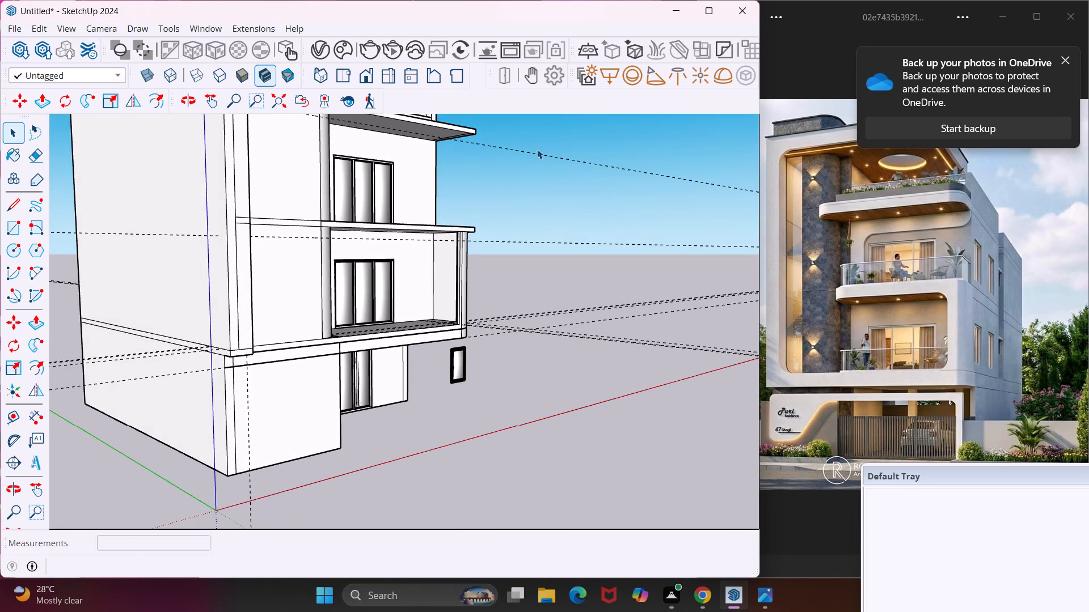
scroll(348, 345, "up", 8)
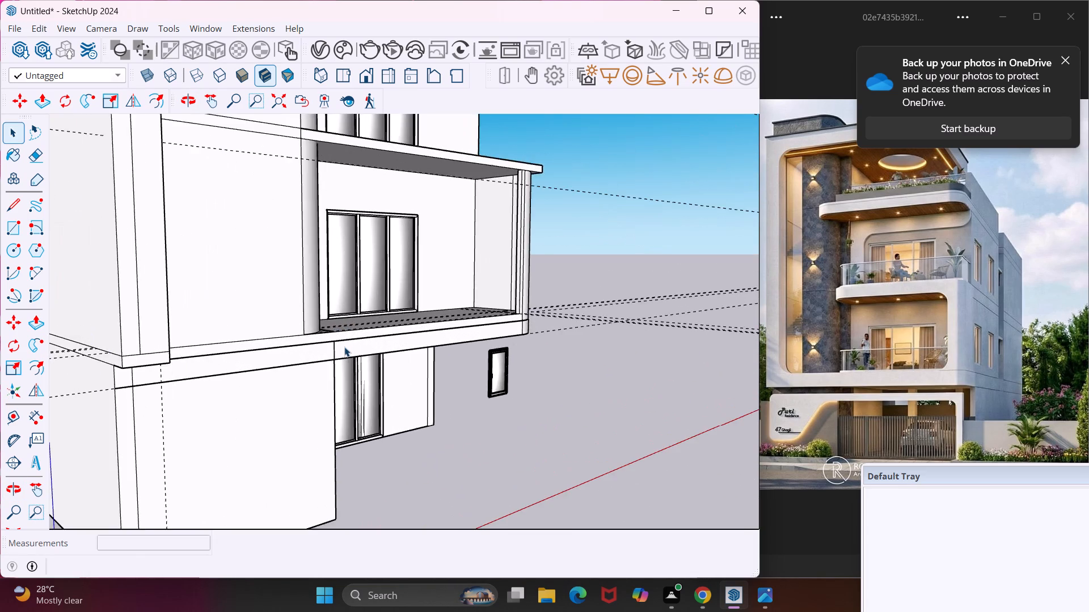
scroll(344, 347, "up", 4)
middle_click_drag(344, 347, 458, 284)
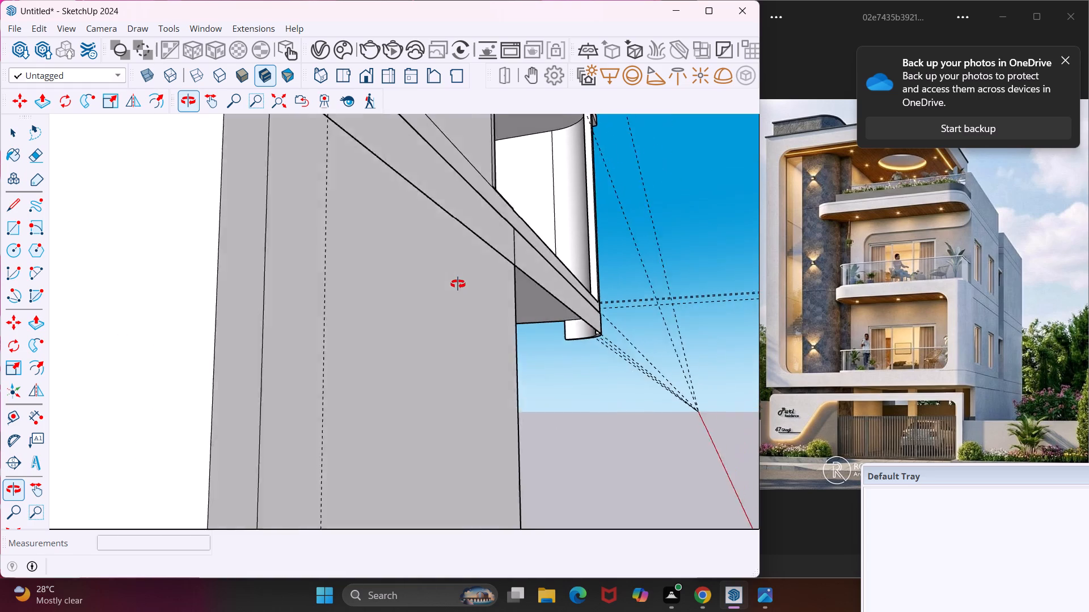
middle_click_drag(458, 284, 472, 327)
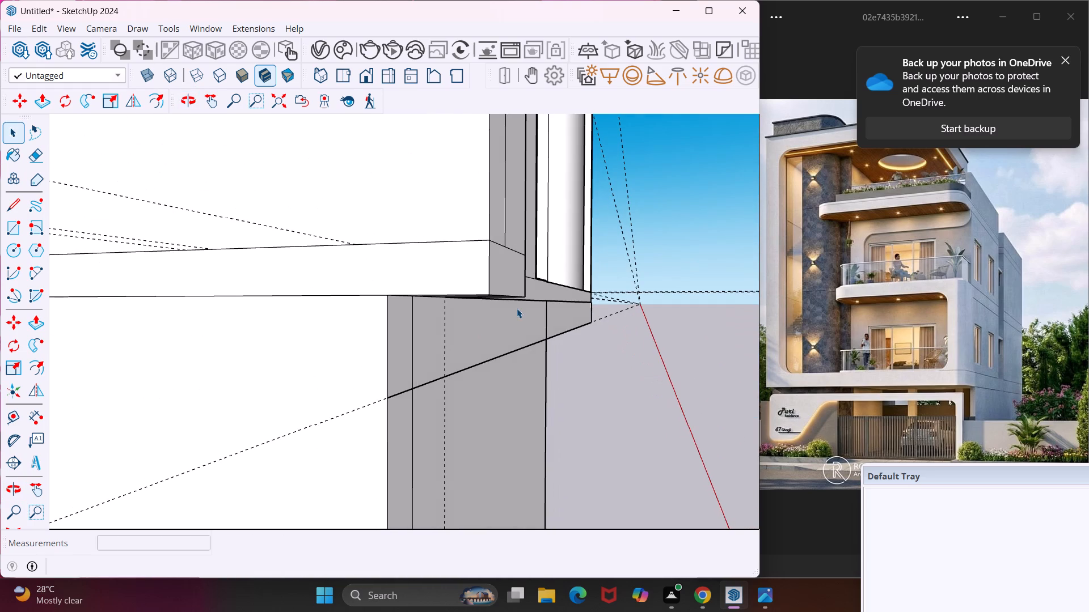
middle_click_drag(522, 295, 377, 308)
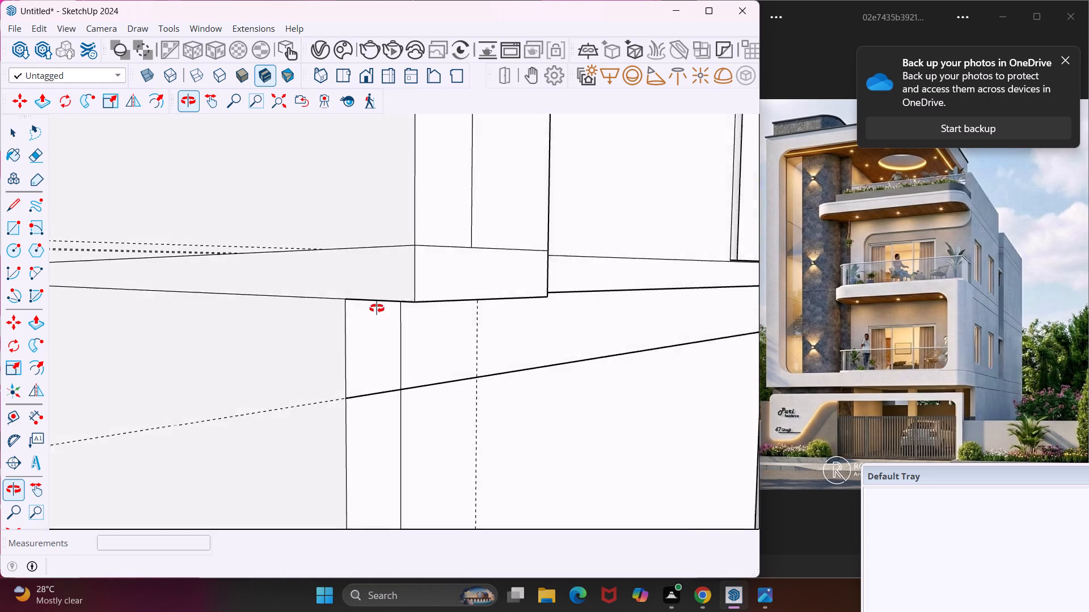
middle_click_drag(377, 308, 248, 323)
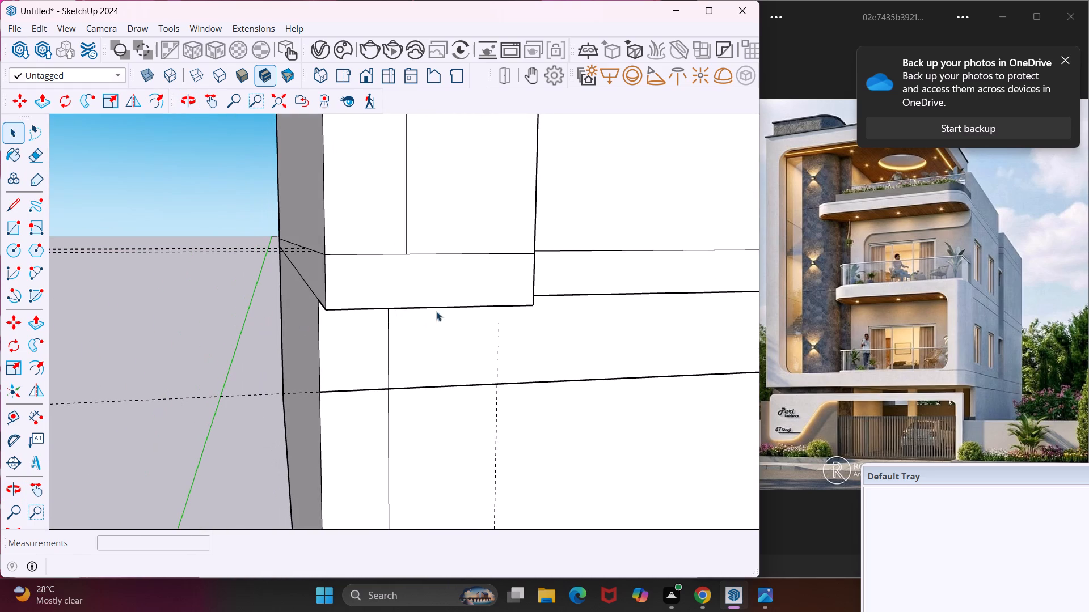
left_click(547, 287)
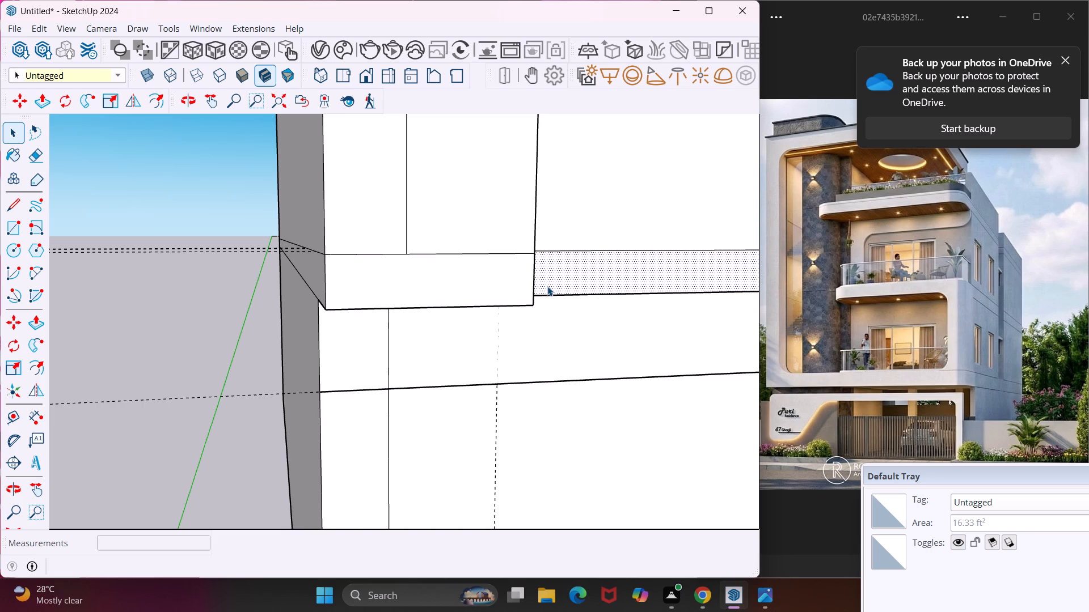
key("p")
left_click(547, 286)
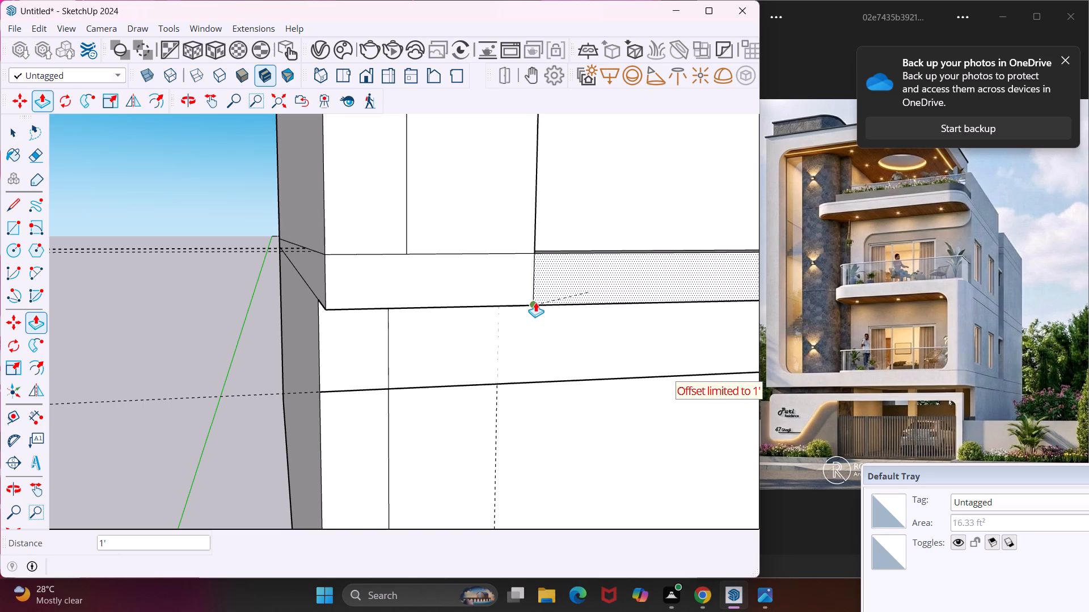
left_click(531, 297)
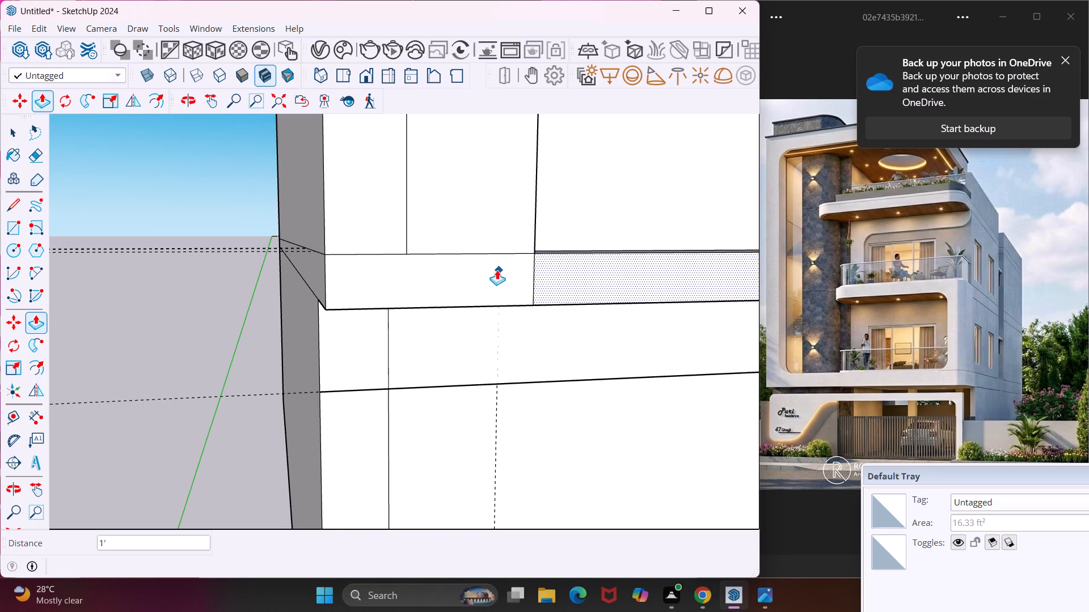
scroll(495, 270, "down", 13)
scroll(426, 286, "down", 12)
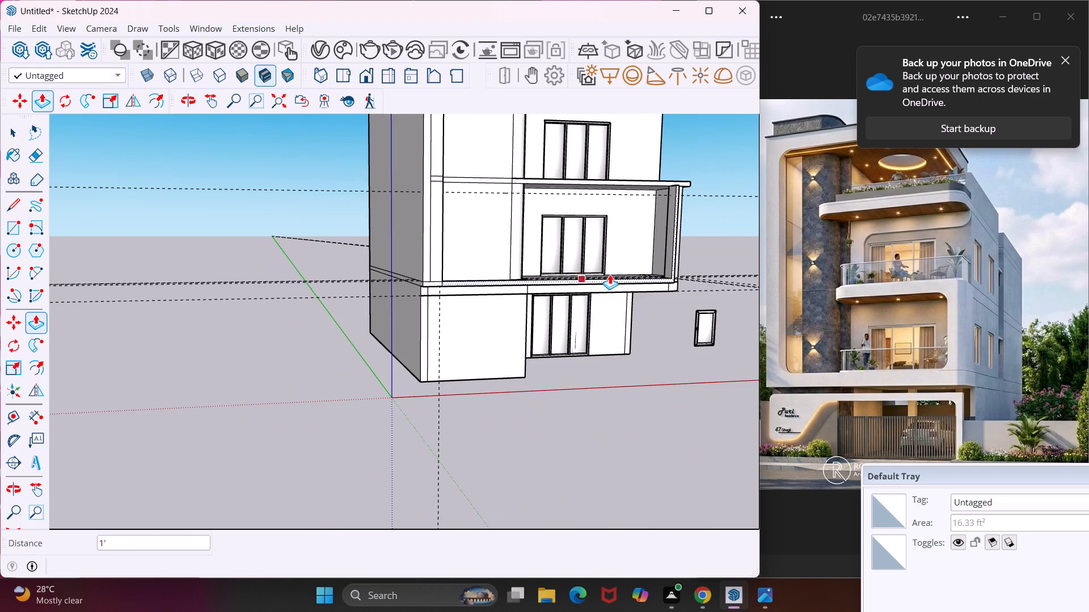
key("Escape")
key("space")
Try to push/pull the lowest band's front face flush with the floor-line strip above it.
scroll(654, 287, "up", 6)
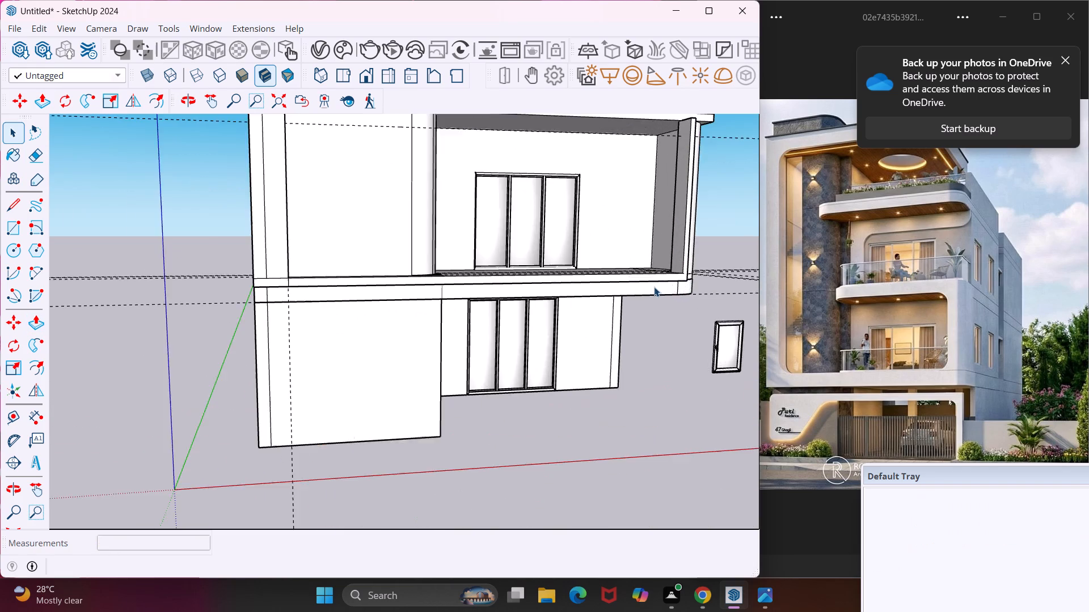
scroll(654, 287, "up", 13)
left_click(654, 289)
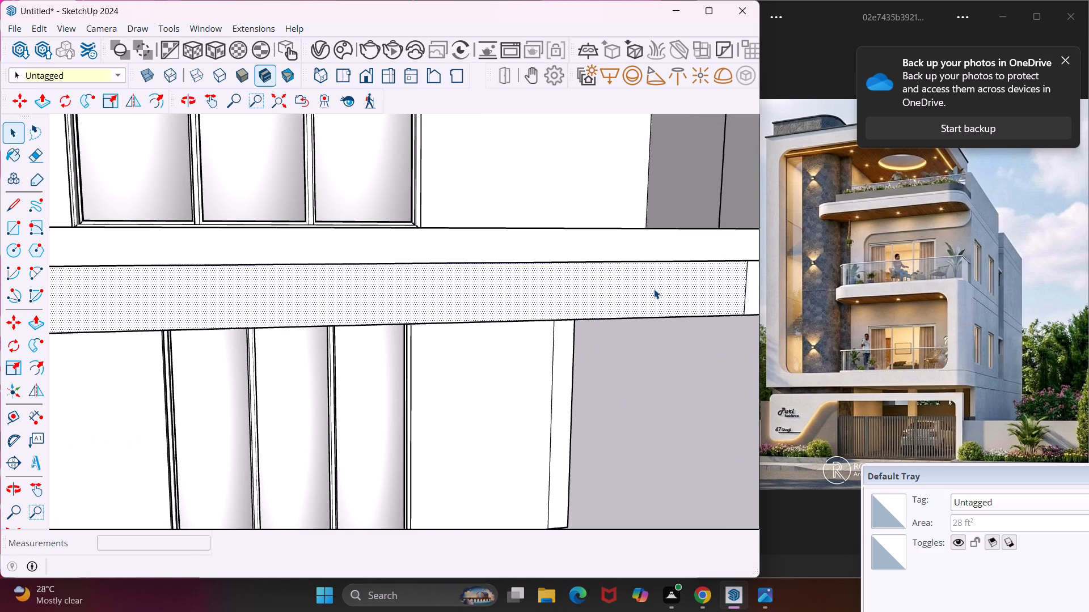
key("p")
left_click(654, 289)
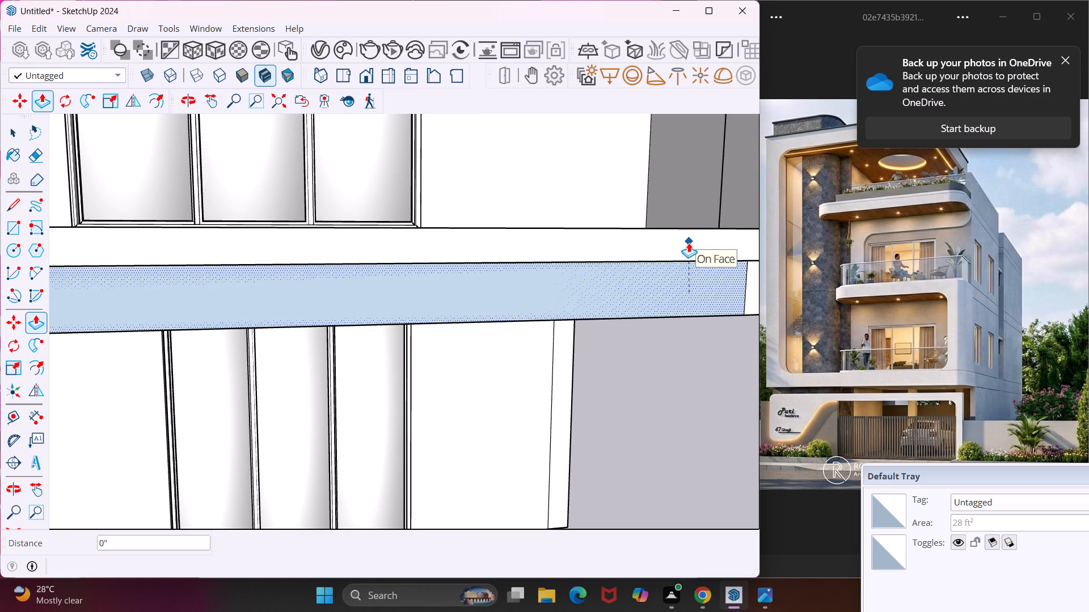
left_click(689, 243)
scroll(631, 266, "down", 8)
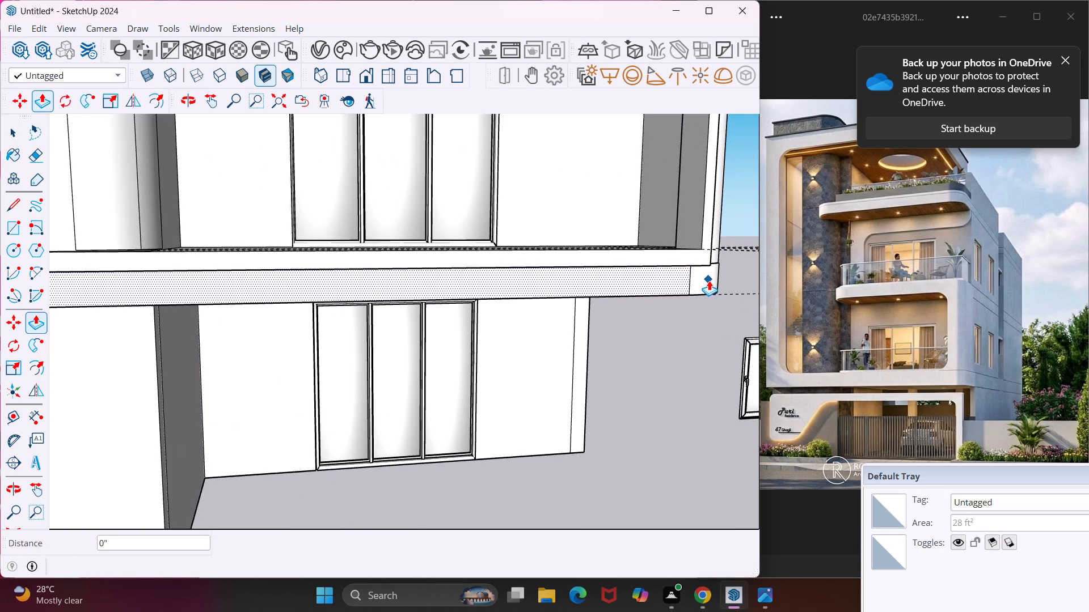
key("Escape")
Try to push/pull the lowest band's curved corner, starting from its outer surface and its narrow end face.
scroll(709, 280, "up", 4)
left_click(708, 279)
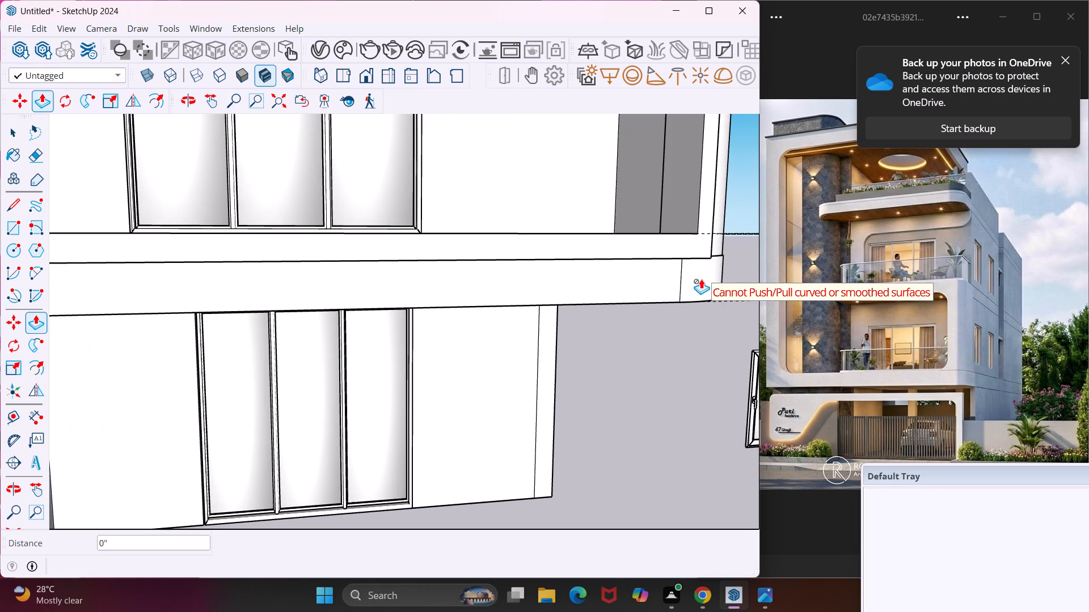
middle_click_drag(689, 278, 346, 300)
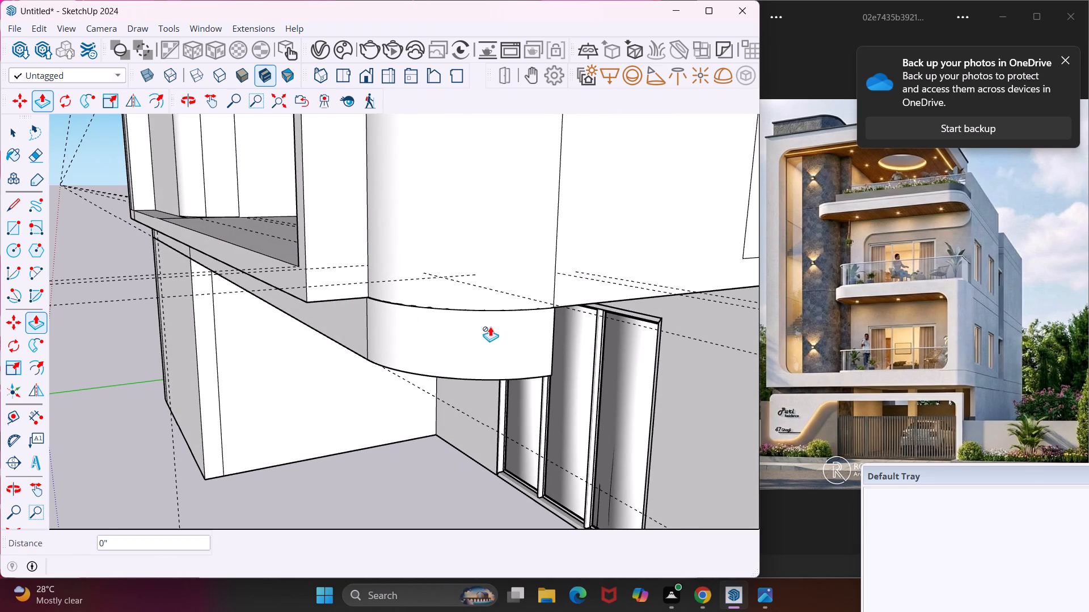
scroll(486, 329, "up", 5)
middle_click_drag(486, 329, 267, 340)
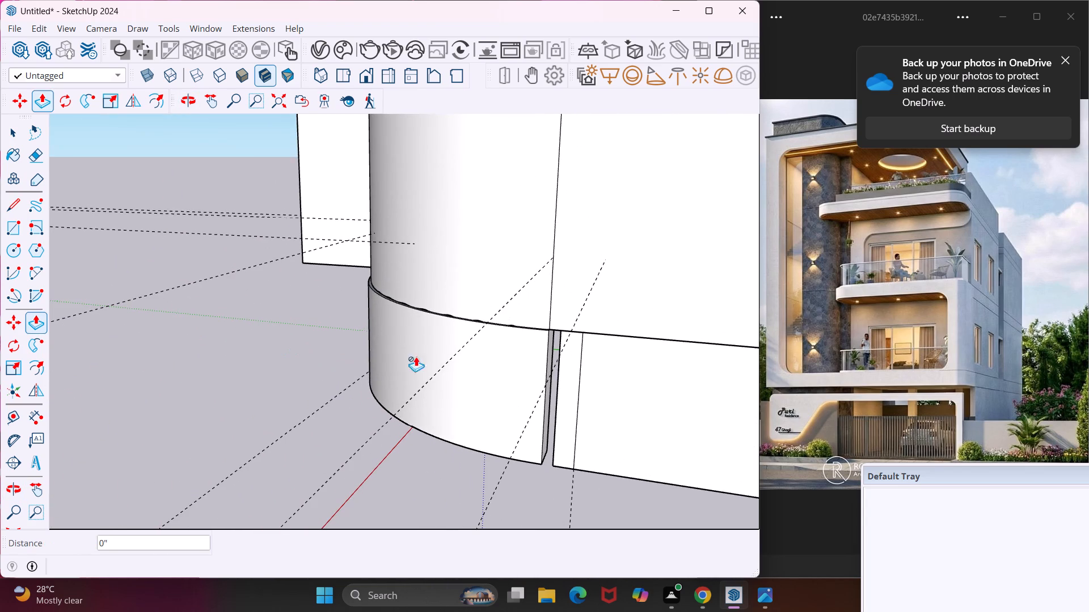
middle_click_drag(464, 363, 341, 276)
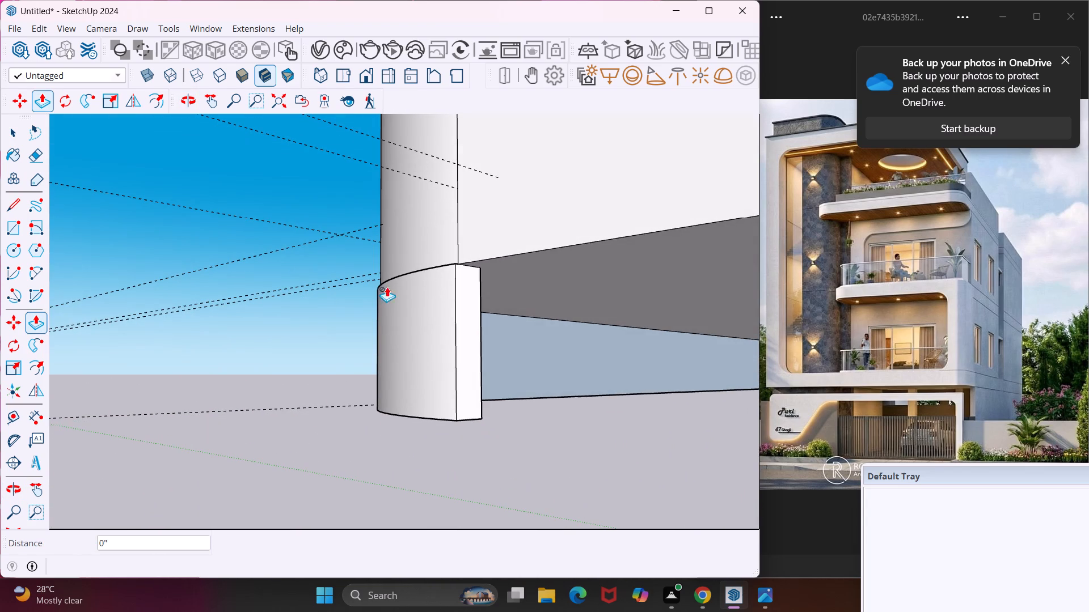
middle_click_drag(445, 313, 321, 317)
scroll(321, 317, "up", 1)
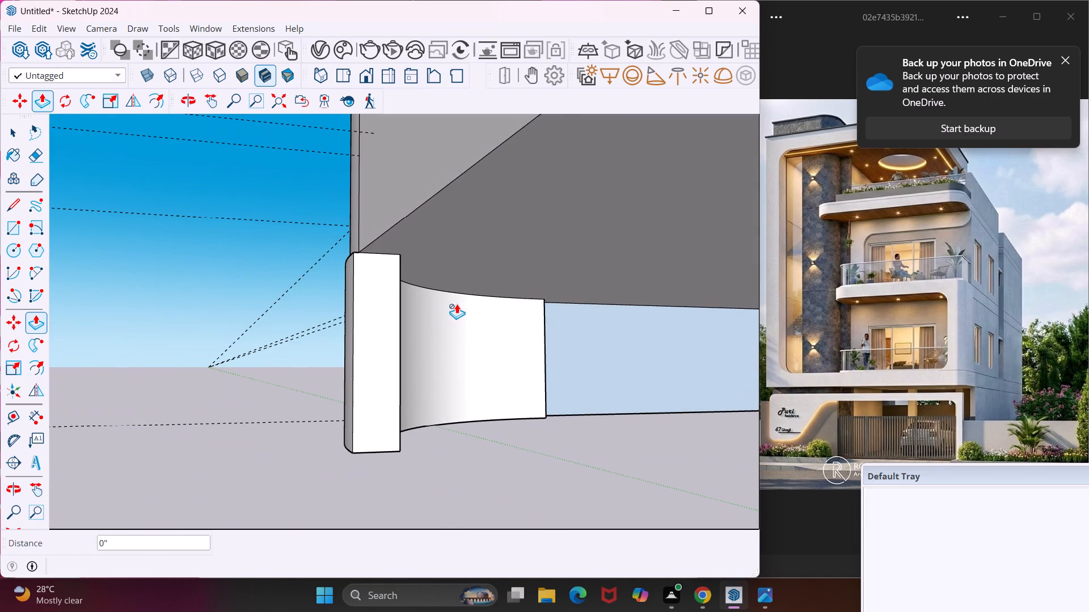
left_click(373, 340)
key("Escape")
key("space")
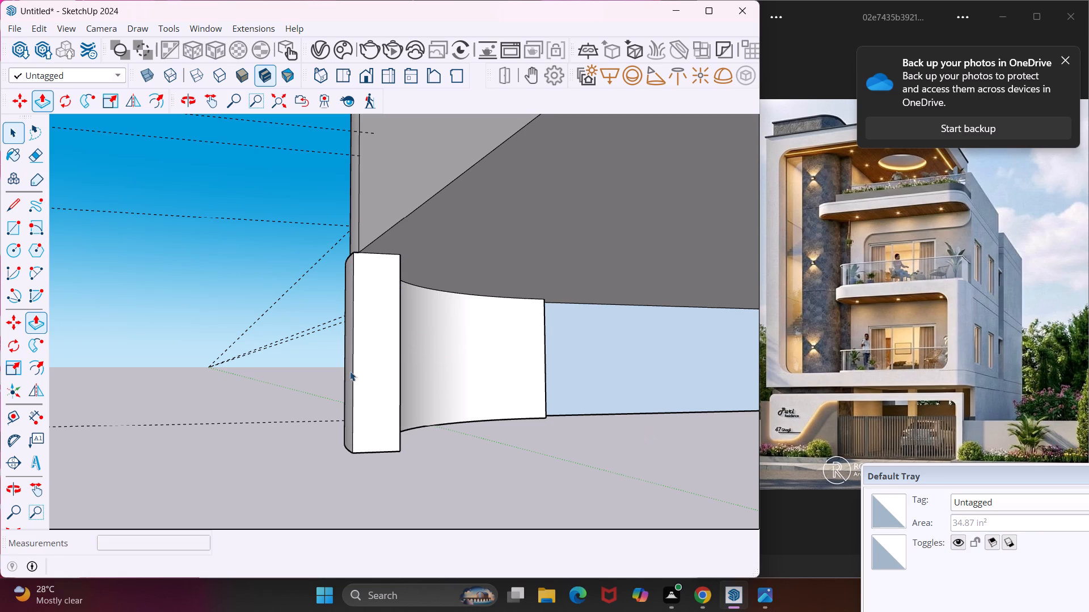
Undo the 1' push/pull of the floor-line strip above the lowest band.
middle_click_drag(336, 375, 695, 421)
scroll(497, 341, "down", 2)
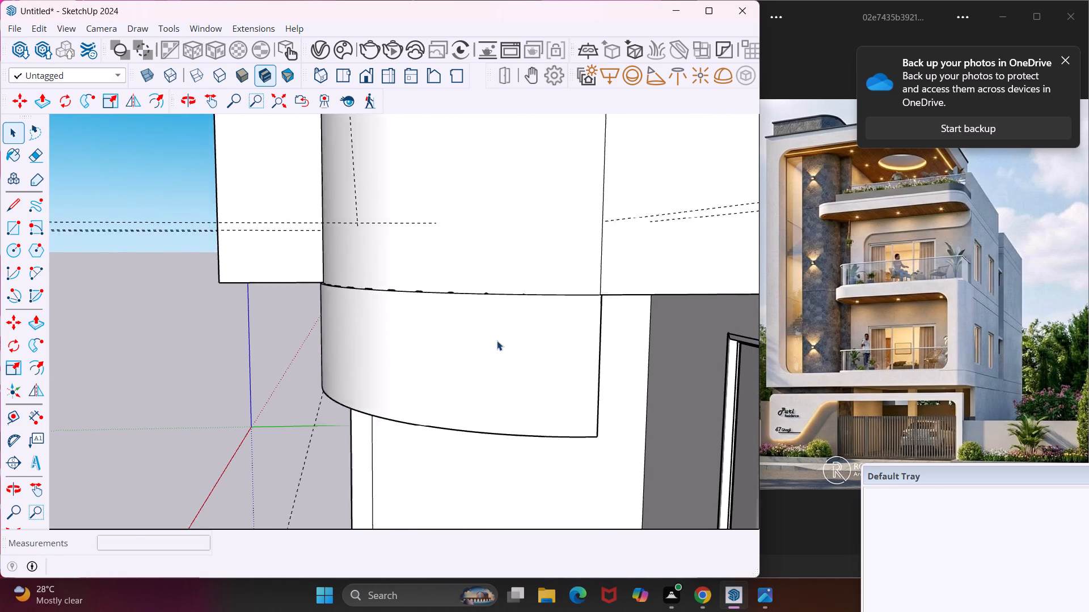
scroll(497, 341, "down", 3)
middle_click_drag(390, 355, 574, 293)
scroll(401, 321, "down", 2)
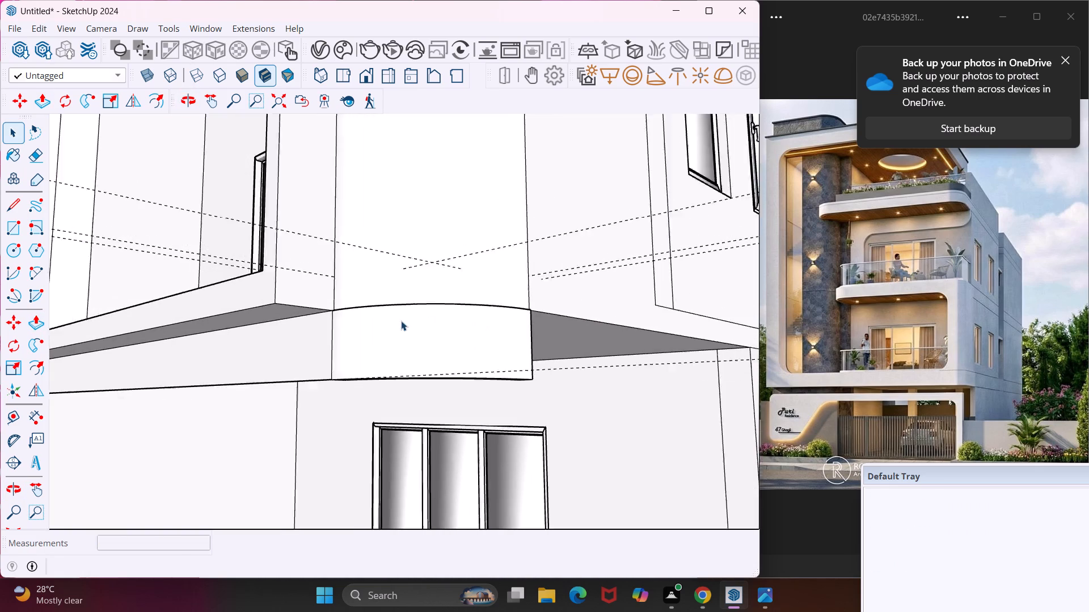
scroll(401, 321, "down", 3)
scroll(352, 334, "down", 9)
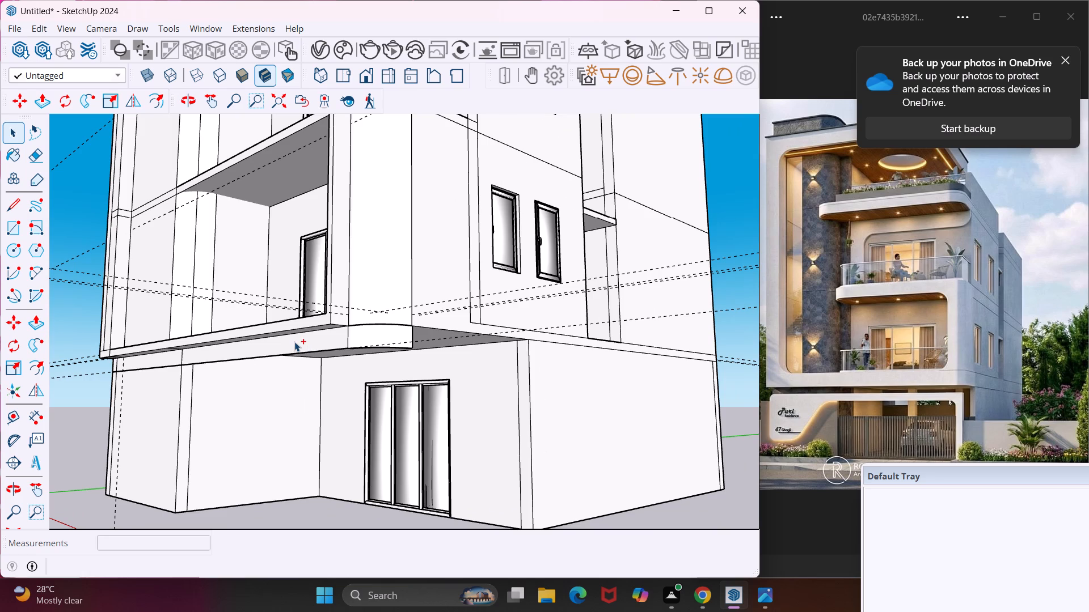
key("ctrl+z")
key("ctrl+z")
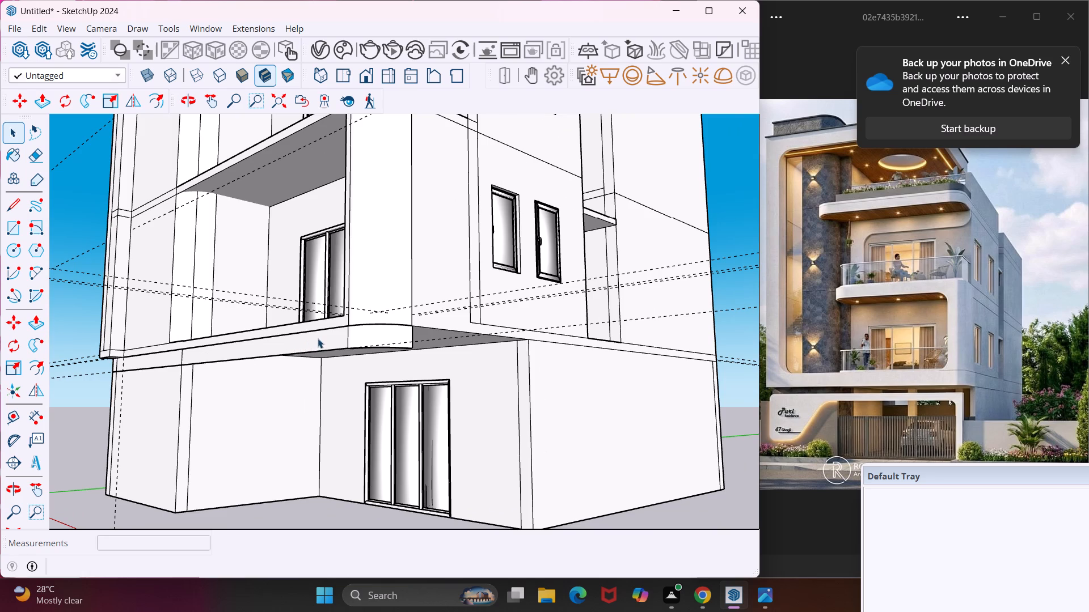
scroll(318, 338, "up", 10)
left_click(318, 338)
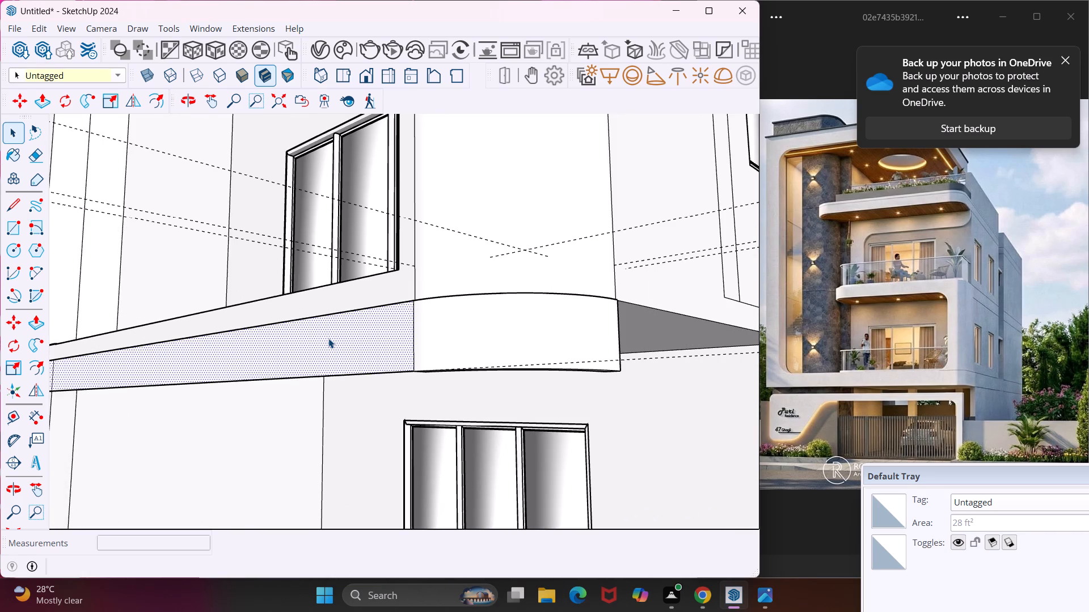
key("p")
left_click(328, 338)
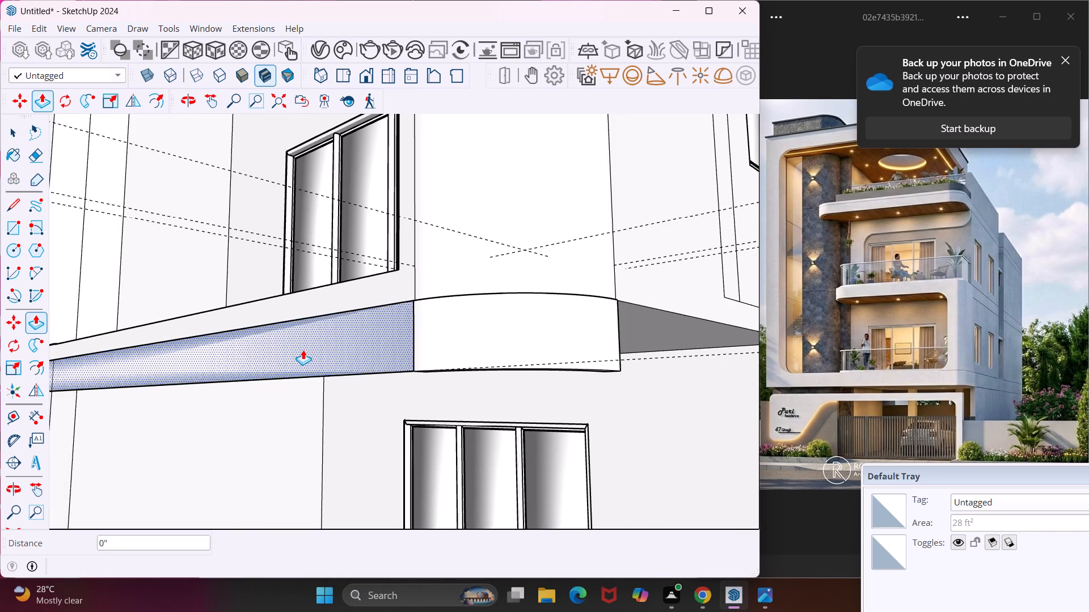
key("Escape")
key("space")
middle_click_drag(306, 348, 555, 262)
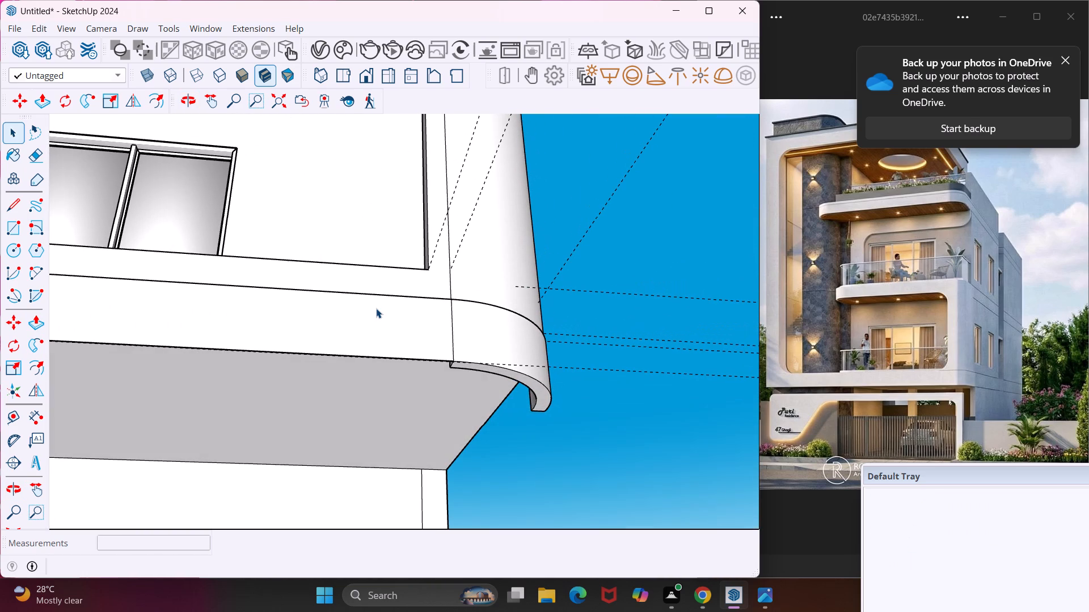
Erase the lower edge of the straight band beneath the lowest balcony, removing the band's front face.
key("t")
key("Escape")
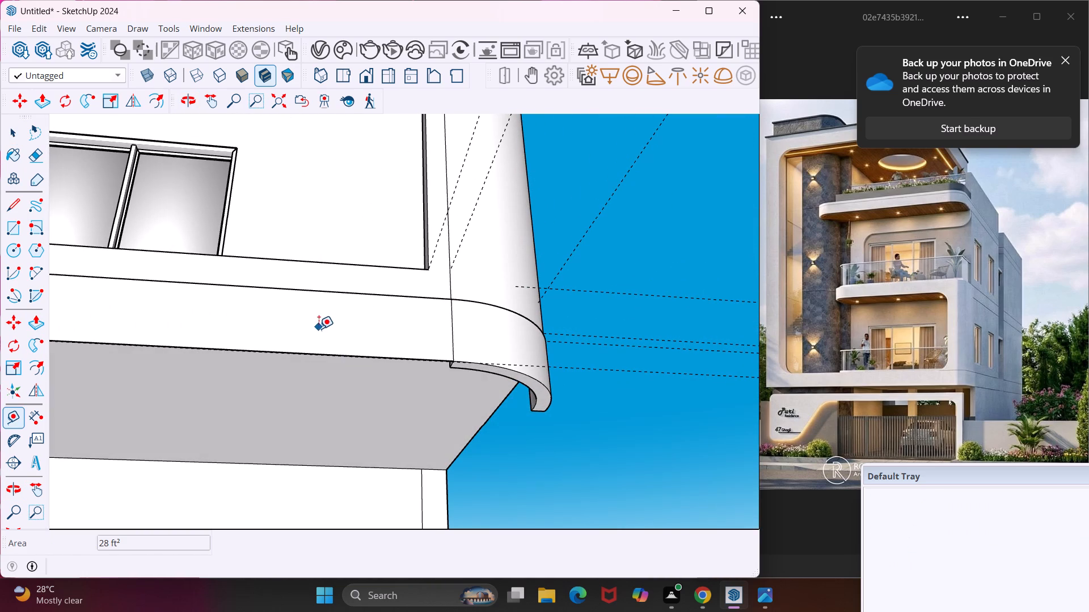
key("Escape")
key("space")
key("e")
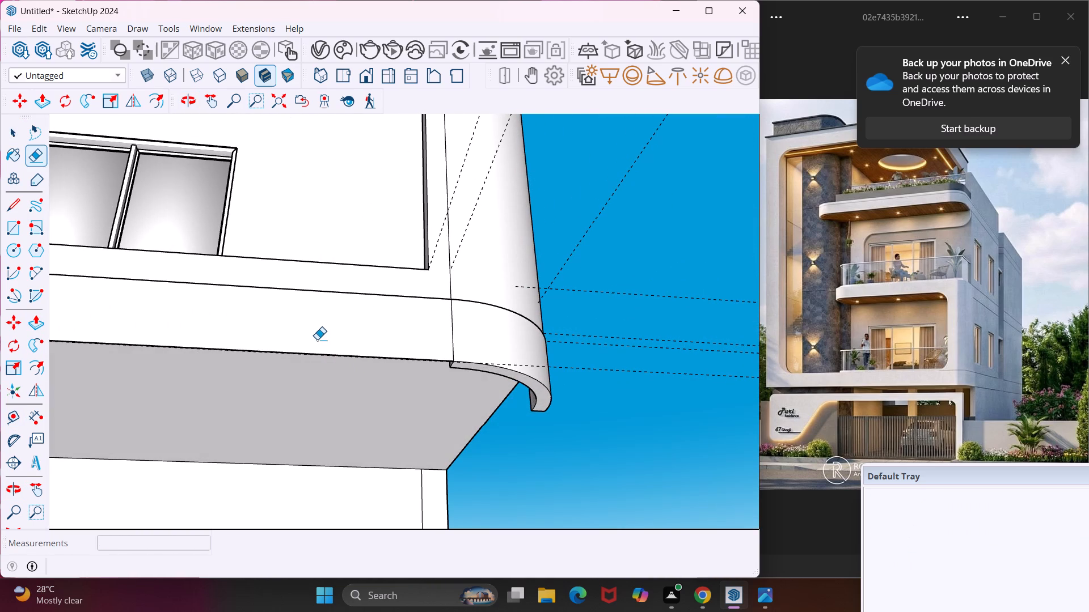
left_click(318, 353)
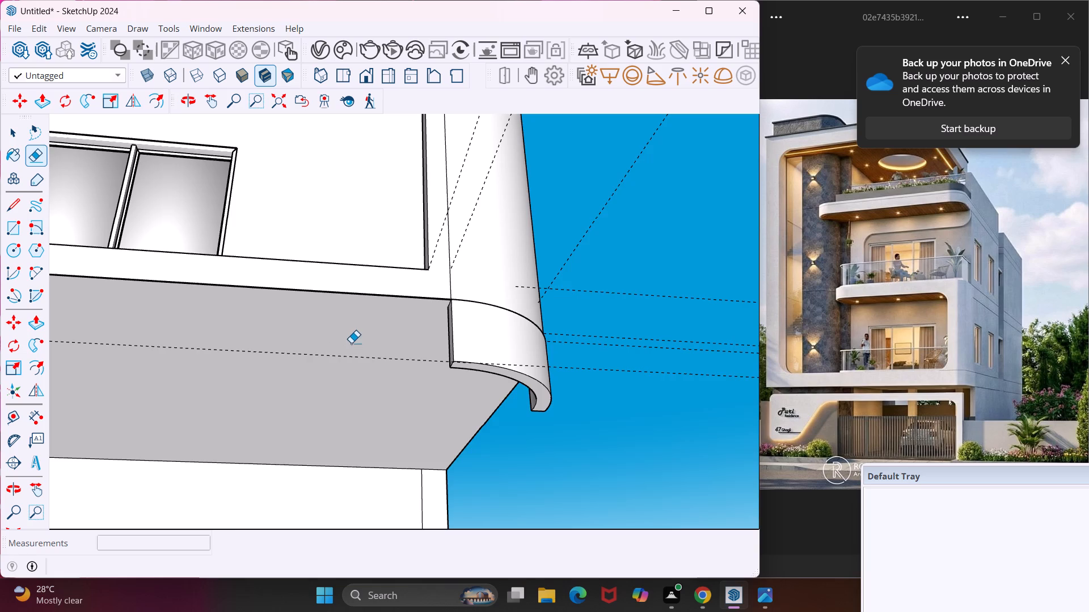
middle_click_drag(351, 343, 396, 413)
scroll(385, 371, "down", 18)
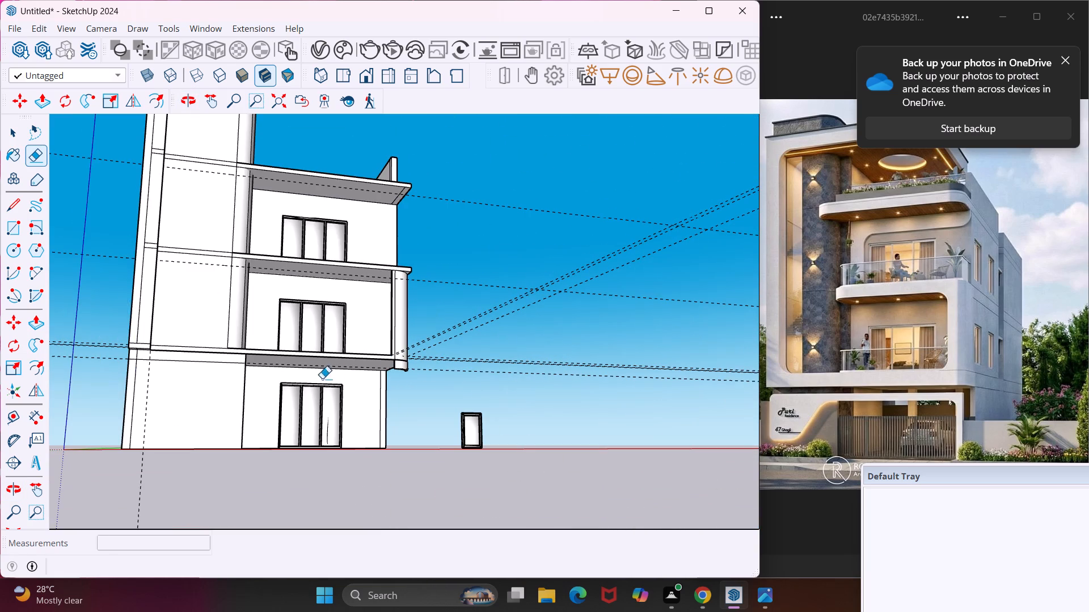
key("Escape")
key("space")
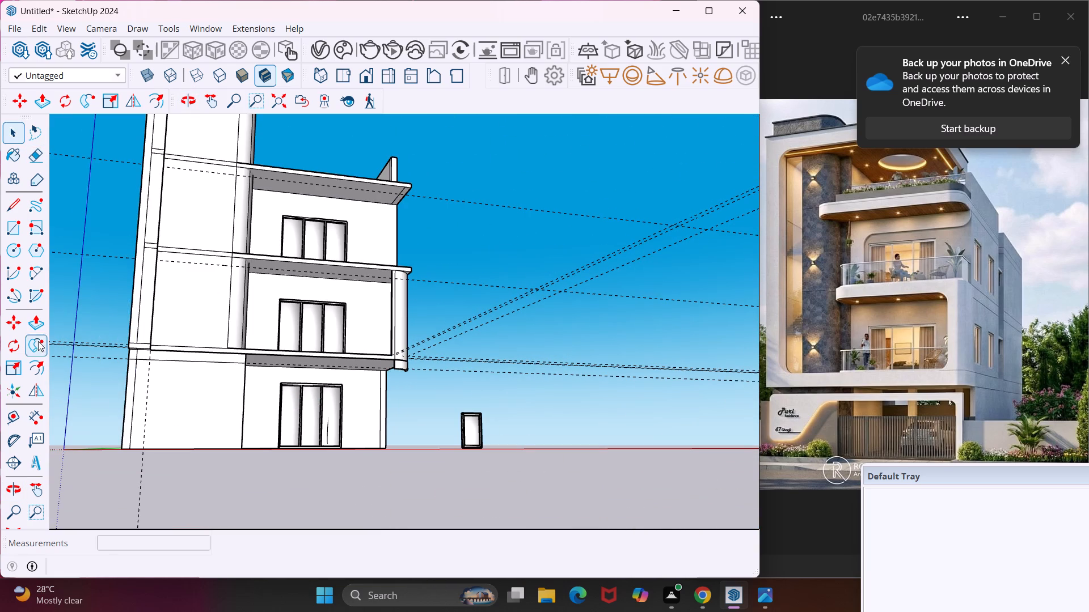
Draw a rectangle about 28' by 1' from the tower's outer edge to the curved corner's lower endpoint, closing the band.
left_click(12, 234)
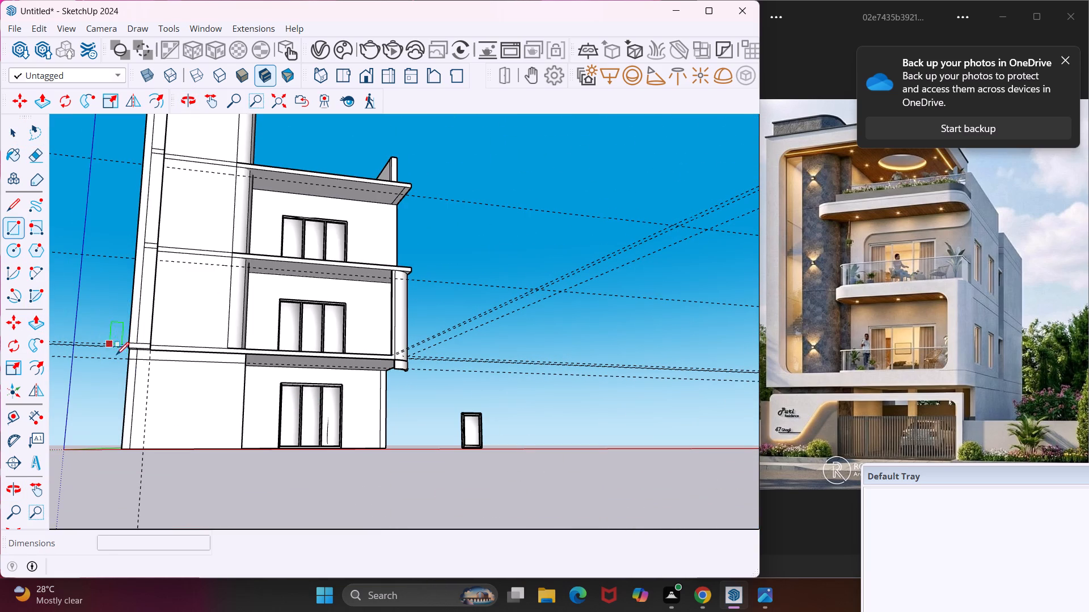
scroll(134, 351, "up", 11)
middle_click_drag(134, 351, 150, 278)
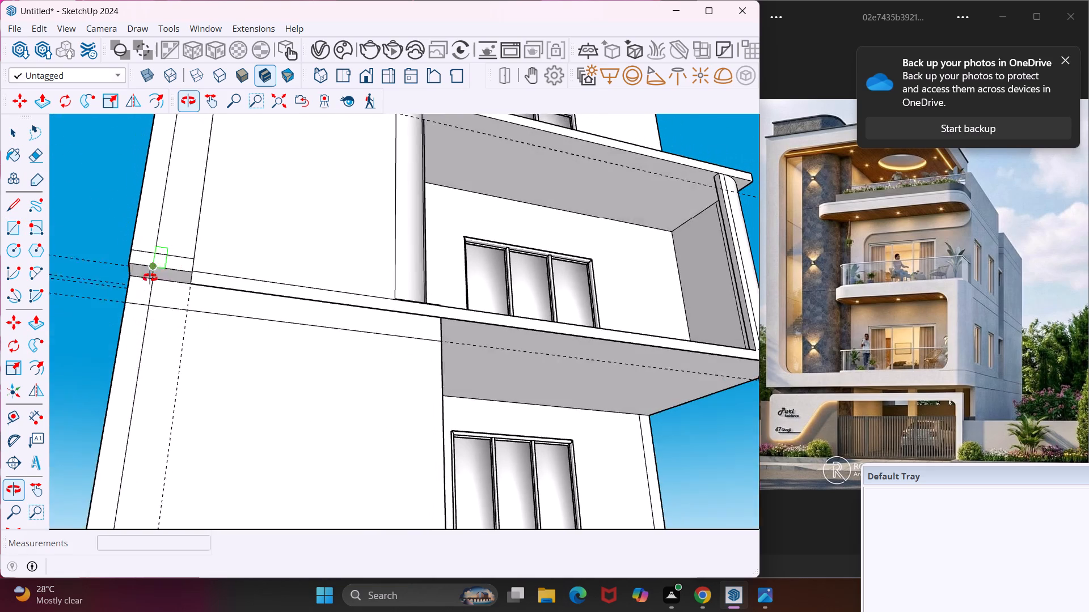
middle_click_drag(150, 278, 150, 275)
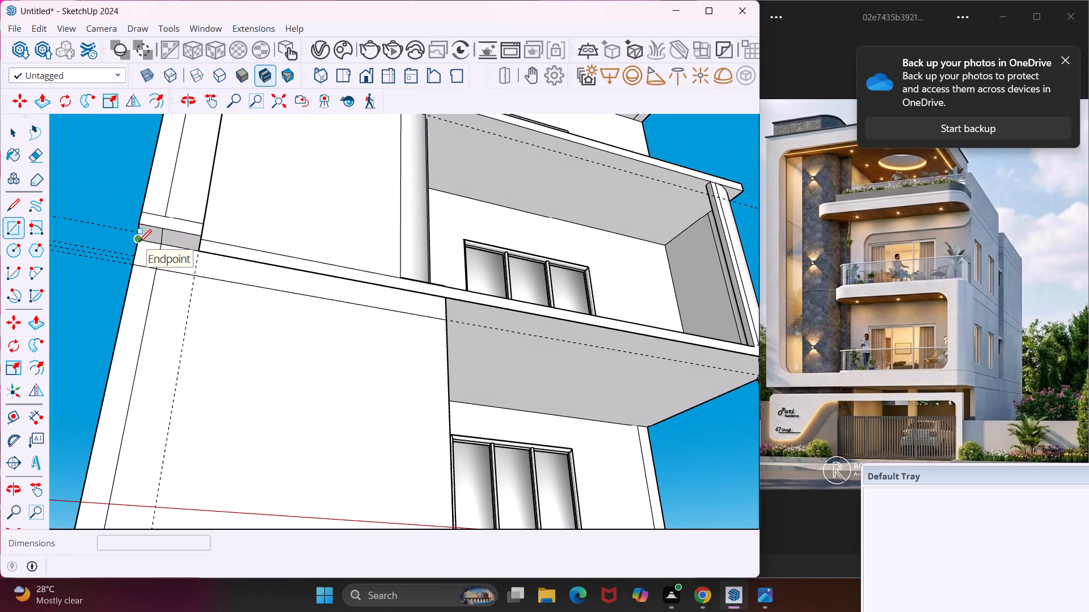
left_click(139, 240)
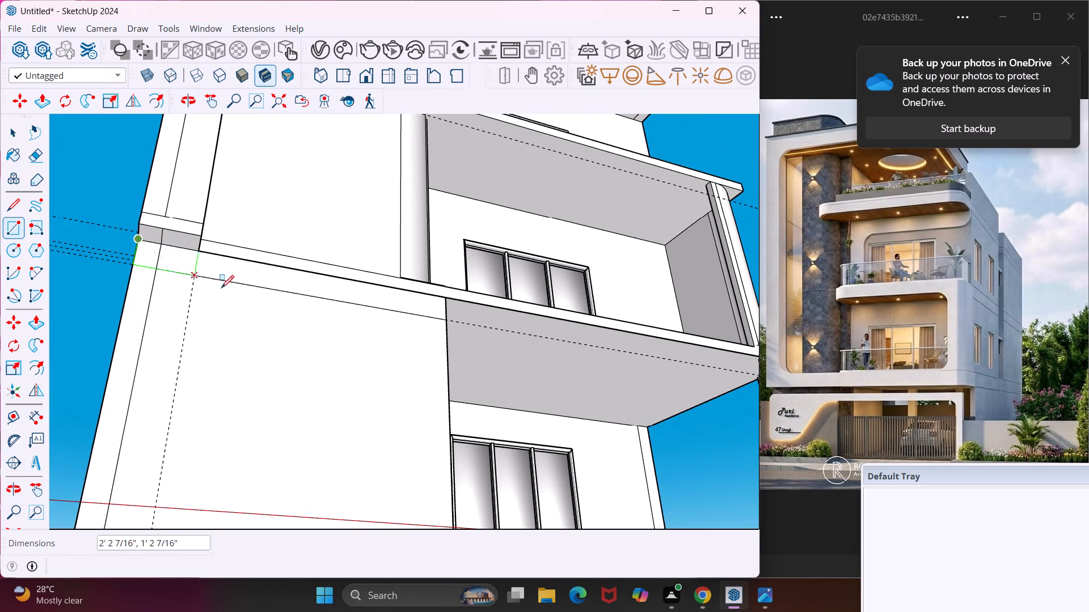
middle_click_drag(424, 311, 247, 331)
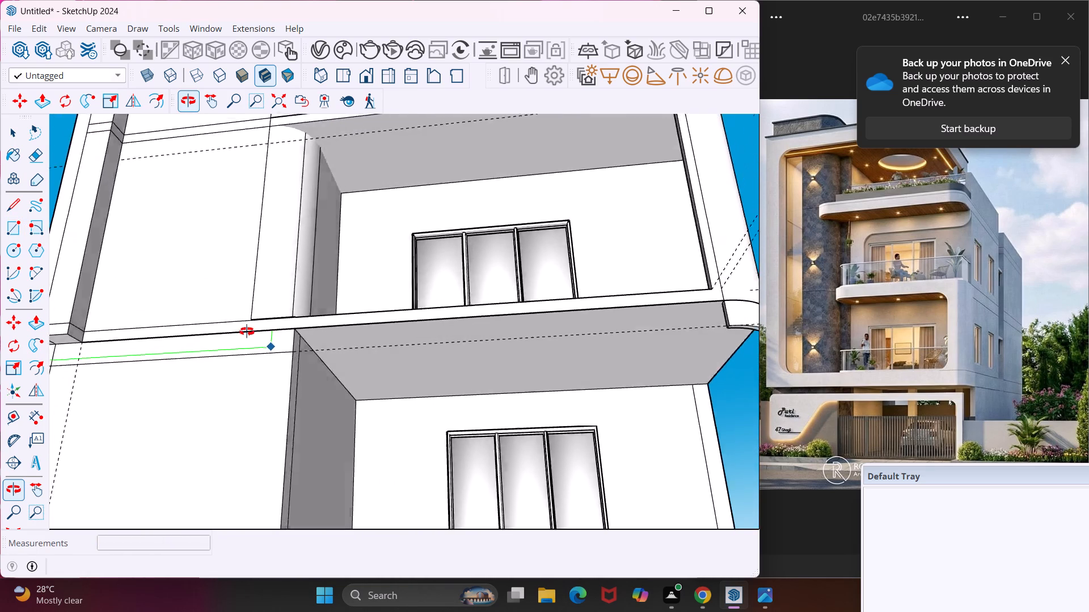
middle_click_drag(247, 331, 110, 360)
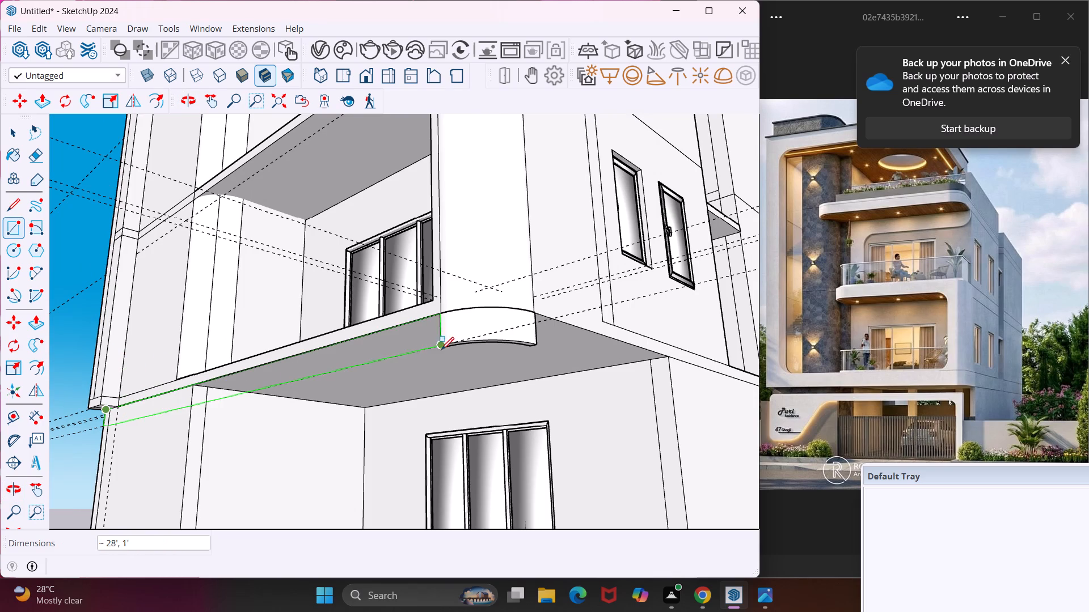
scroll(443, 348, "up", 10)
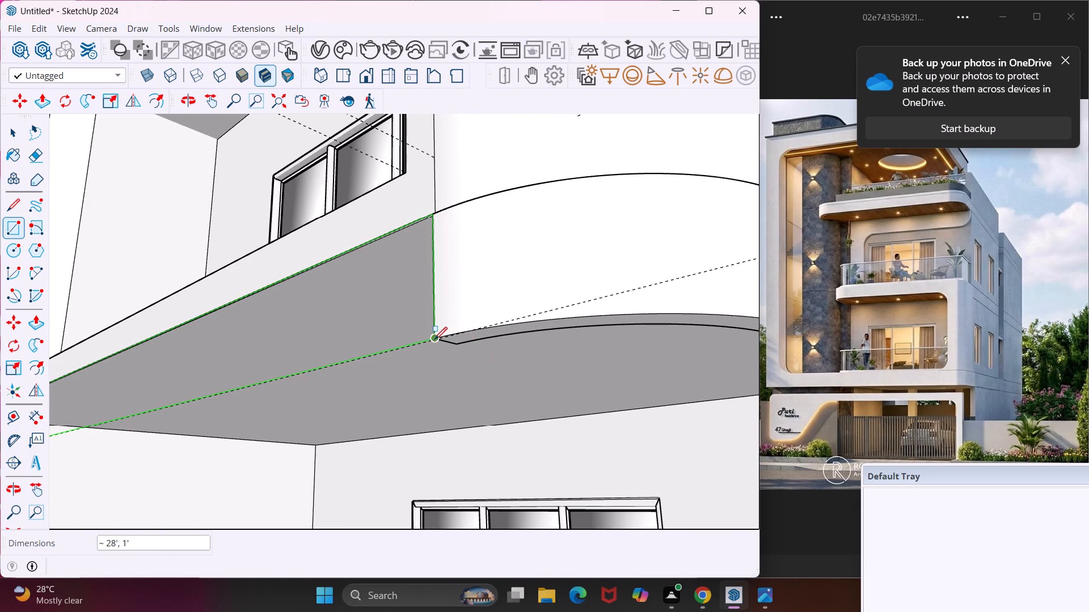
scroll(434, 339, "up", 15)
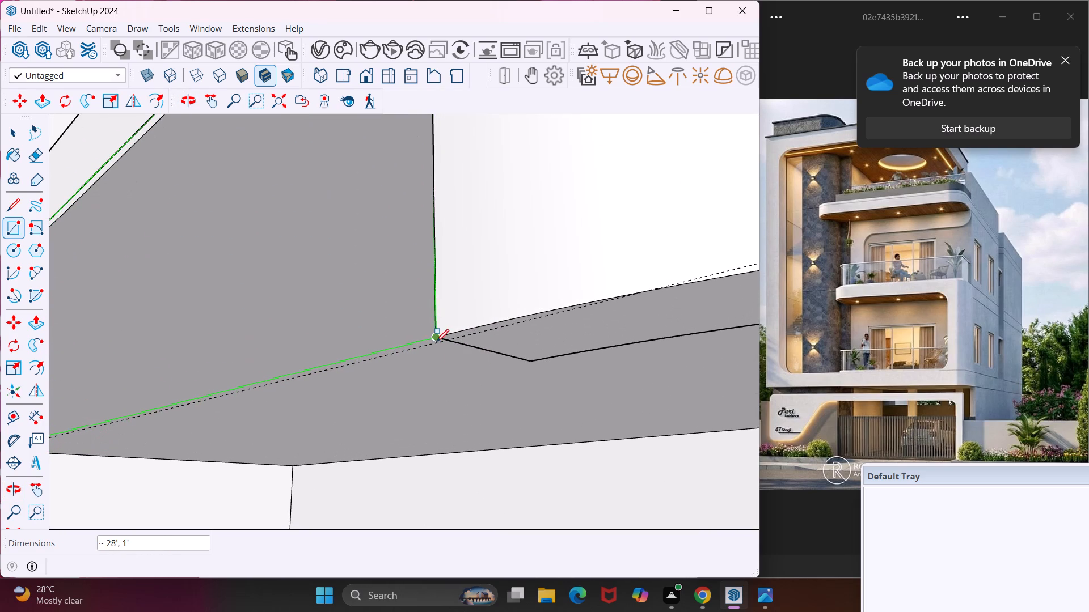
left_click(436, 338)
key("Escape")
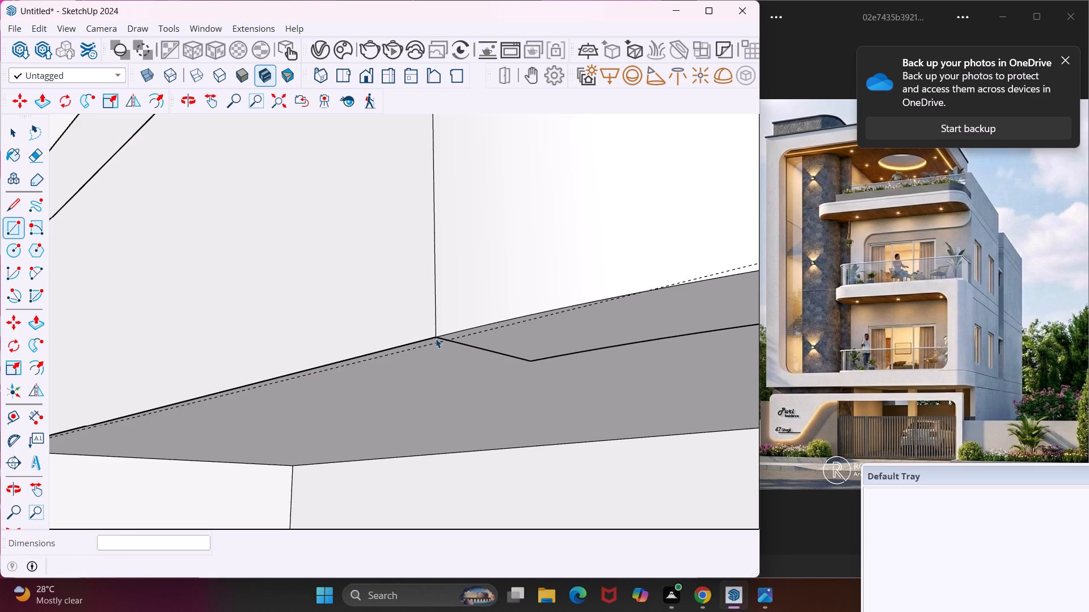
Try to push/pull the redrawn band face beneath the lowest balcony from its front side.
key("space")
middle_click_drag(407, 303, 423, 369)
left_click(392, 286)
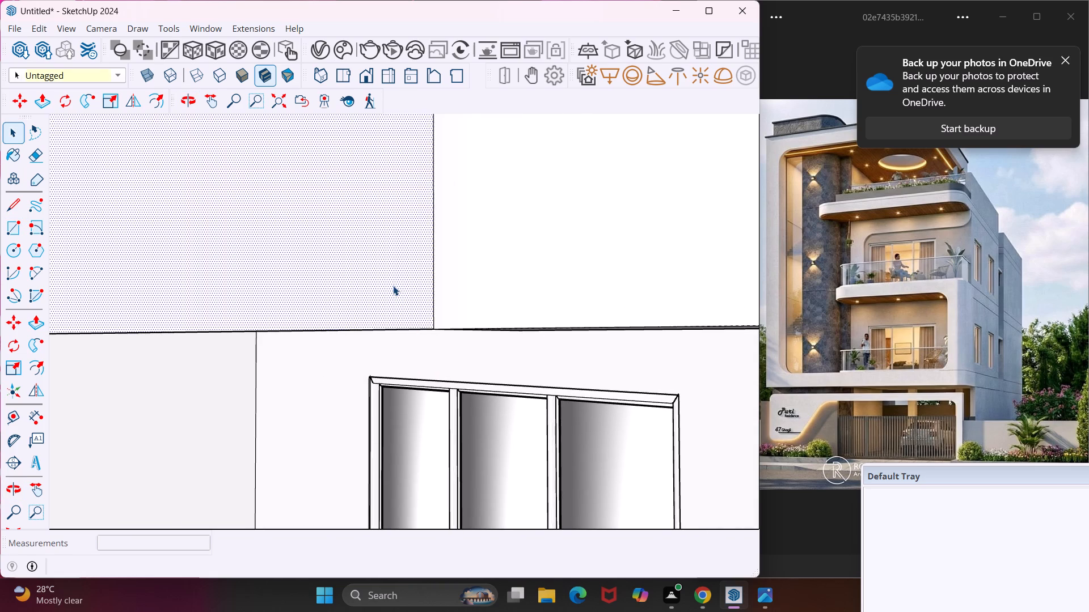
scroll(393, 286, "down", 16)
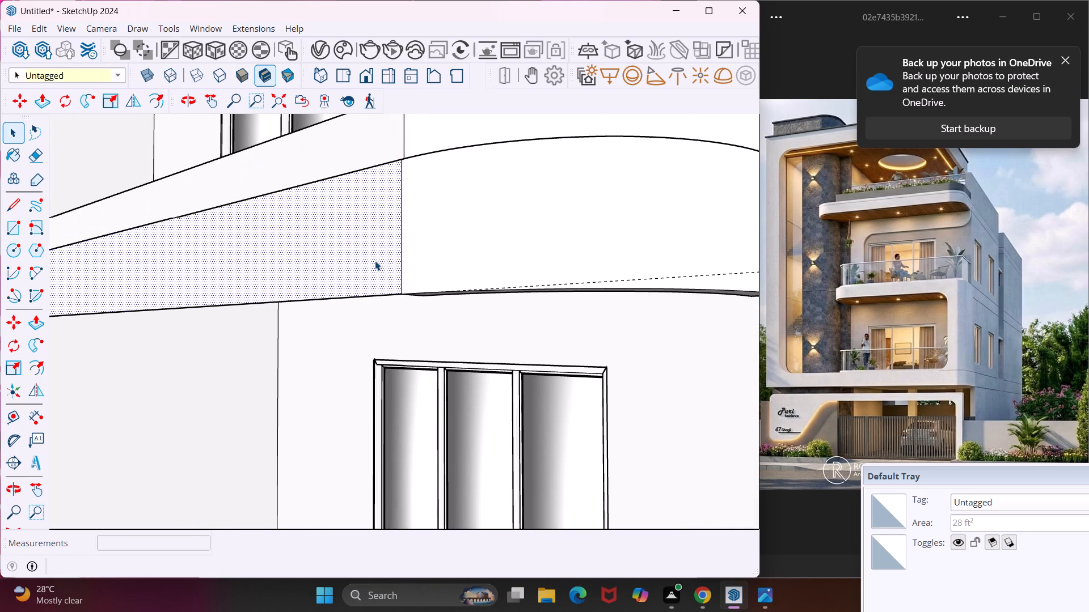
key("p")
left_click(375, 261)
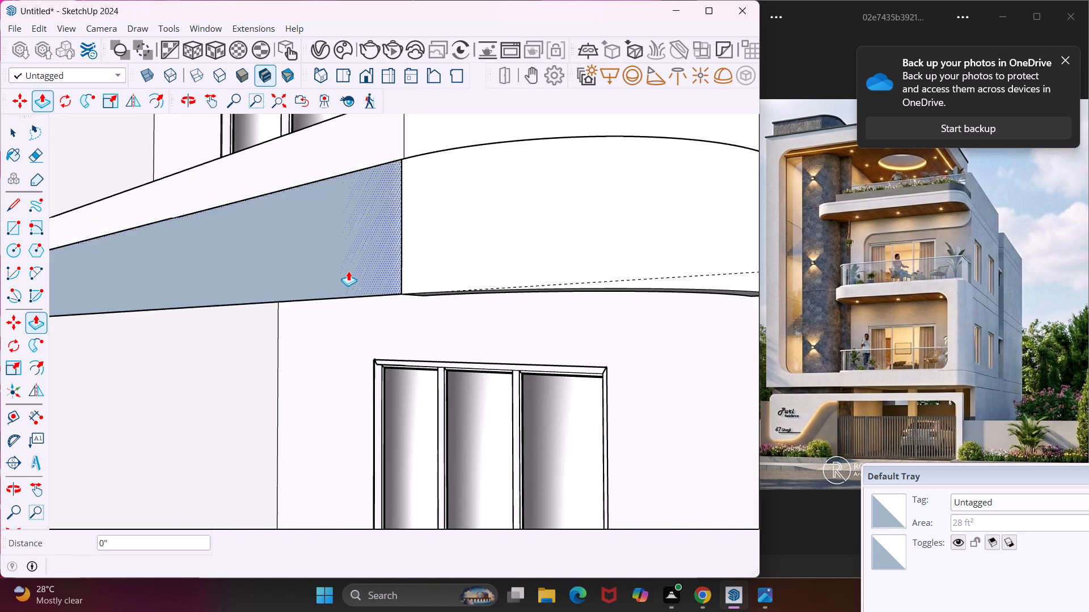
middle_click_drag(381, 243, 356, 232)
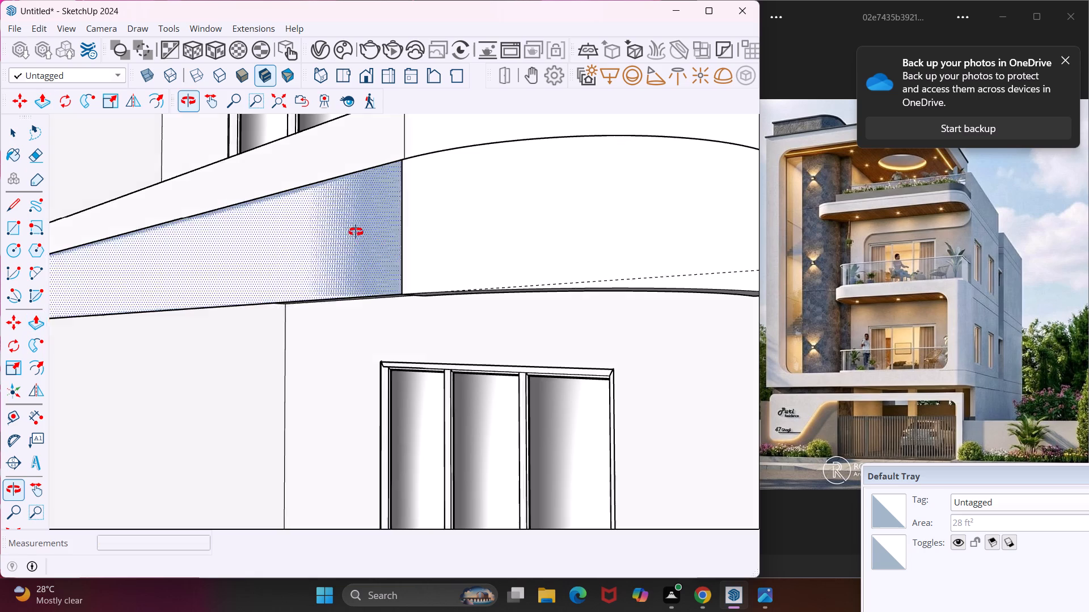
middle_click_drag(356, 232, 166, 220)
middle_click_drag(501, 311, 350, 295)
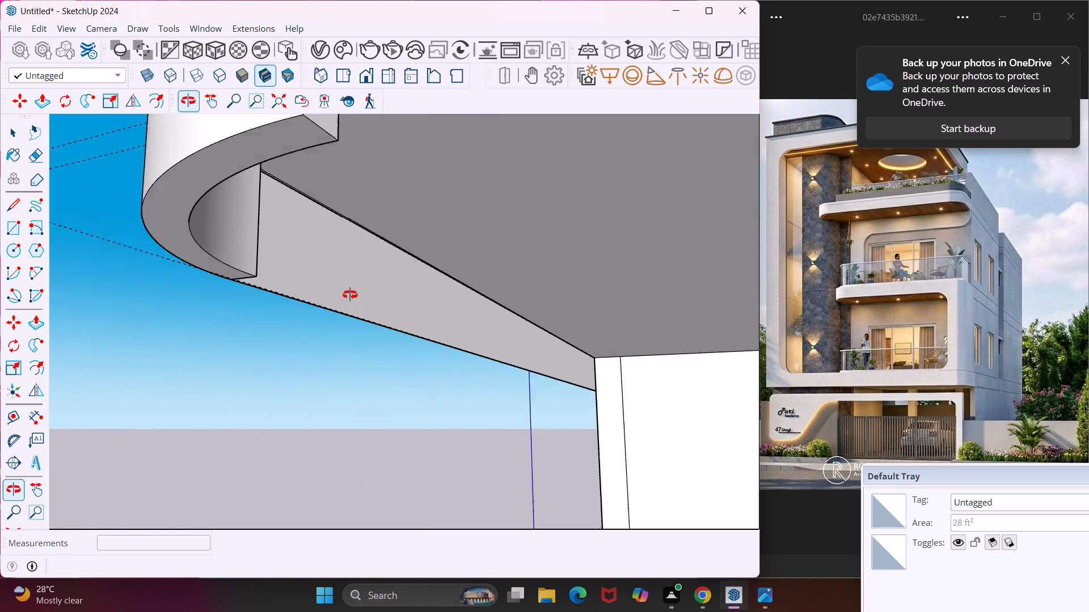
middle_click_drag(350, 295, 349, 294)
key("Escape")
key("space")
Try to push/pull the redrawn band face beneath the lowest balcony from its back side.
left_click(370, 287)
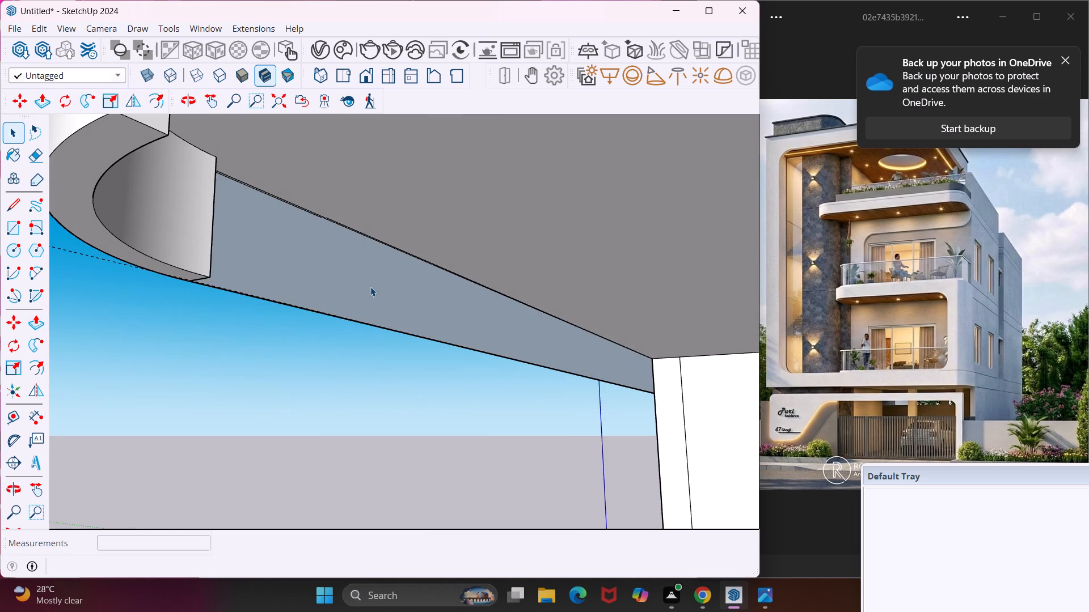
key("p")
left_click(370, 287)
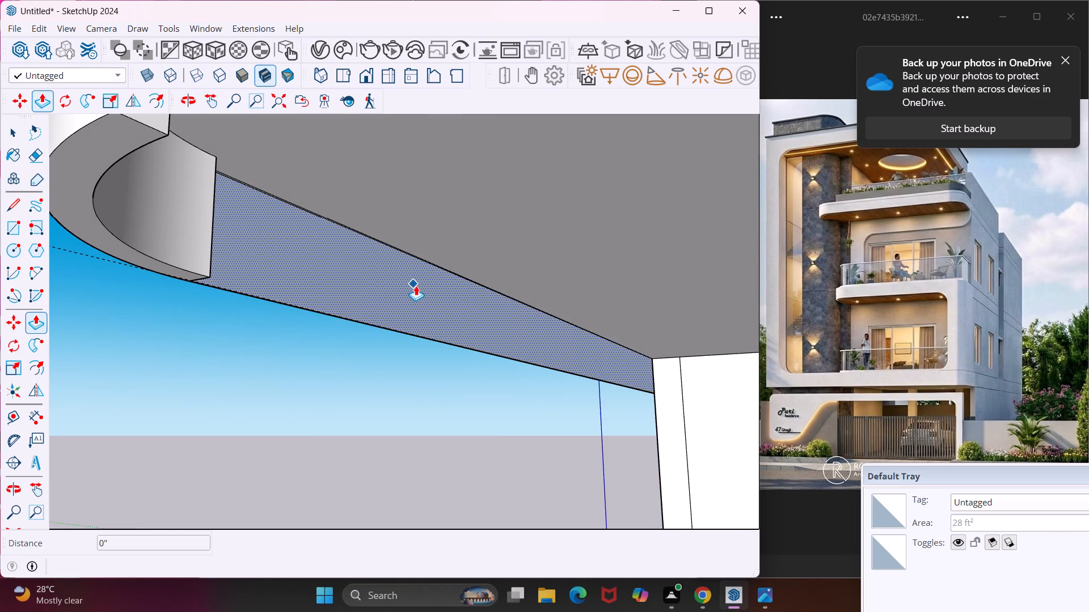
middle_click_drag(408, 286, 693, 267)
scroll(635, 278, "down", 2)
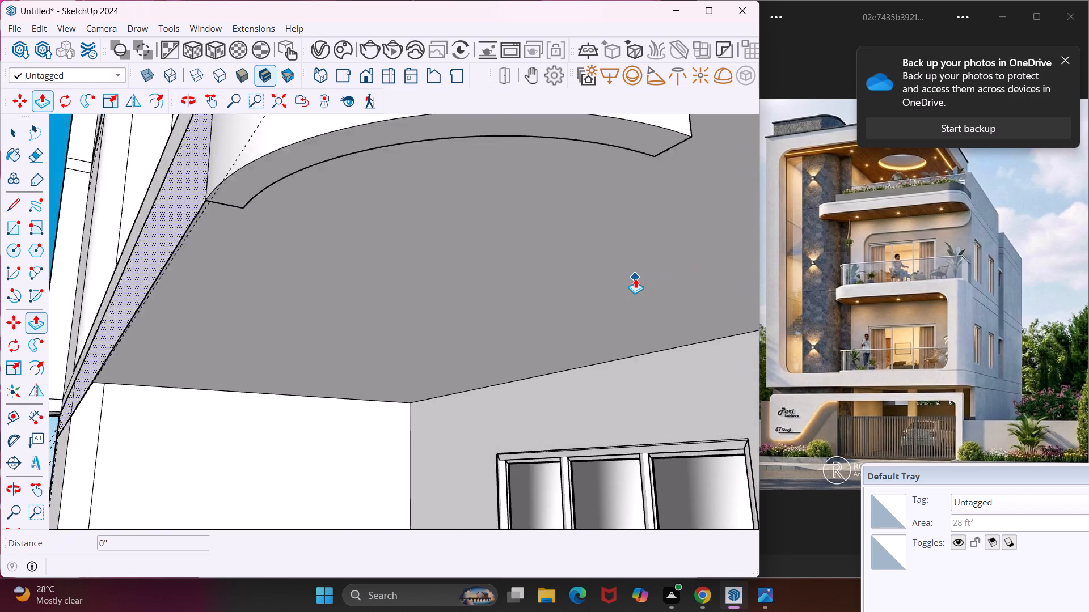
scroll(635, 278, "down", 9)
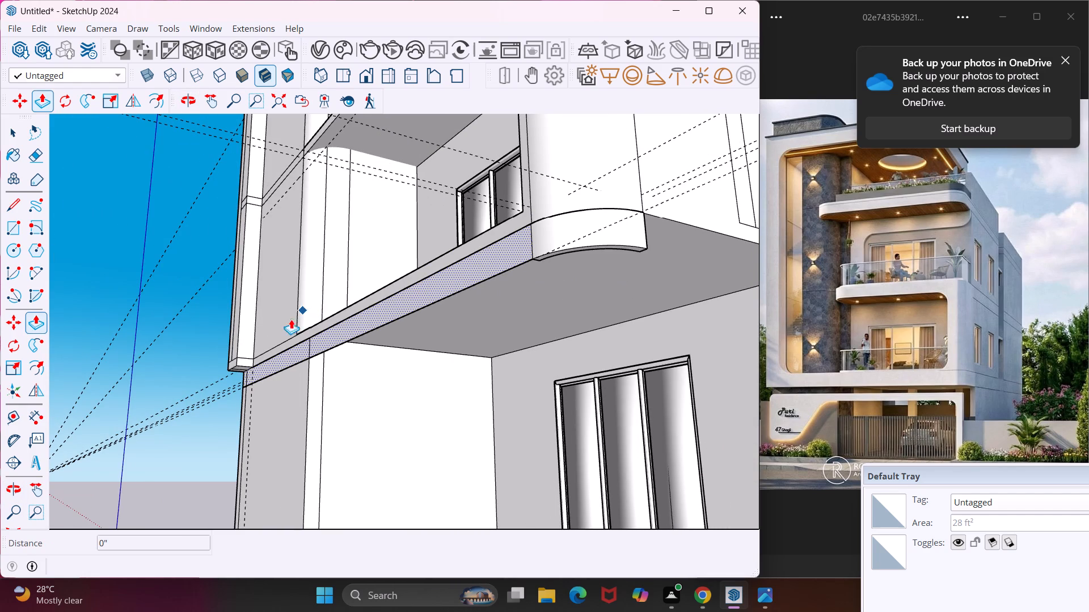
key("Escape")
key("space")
Undo the recent band edits and continue undoing back through the extrusion of the tower's vertical frame strip.
middle_click_drag(230, 342, 491, 402)
scroll(433, 353, "down", 3)
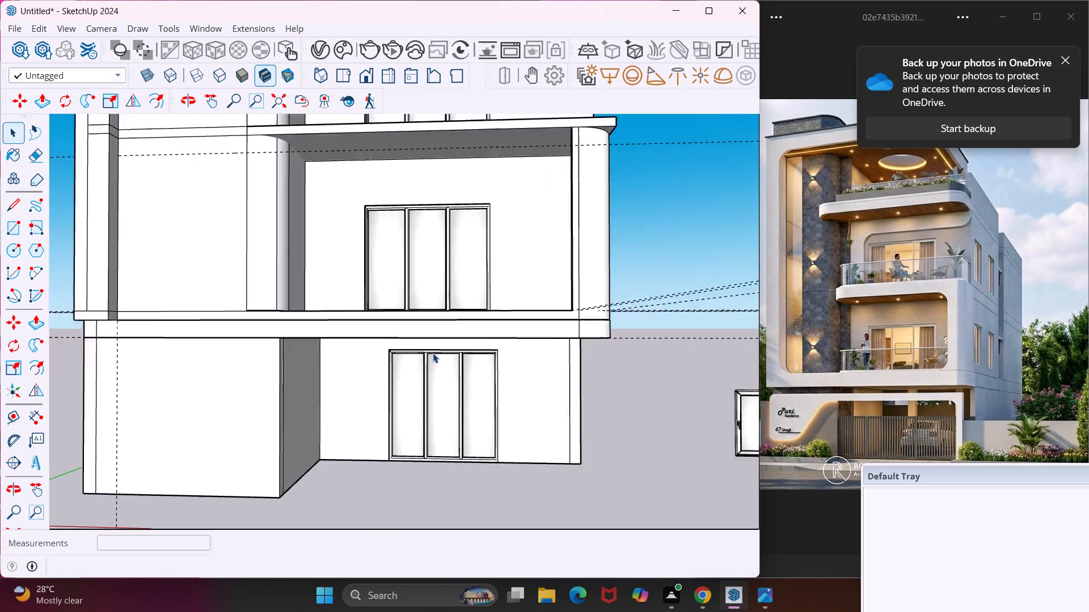
scroll(433, 353, "down", 9)
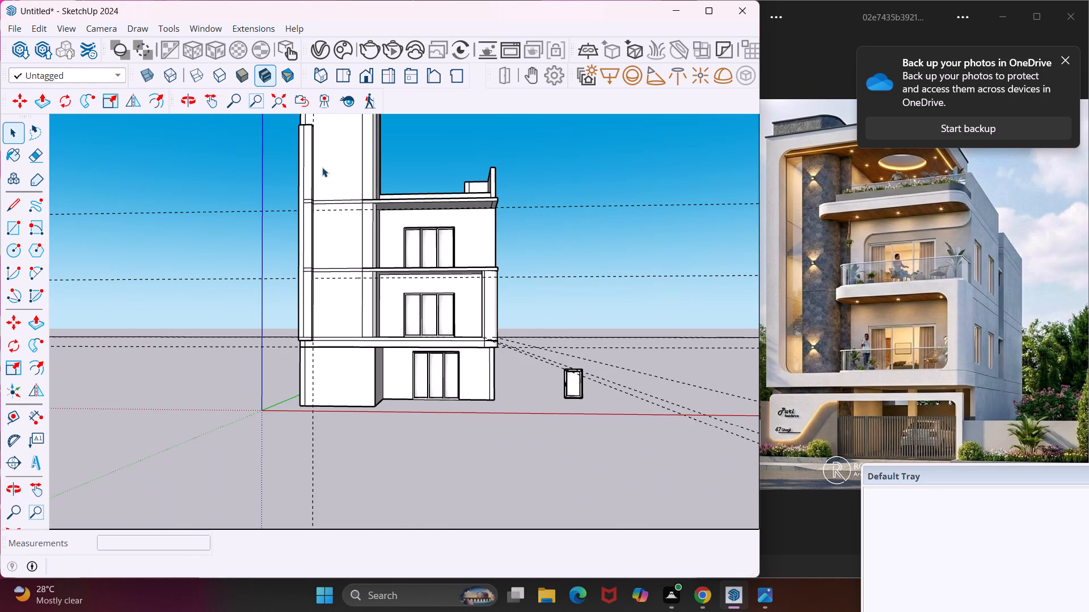
scroll(297, 198, "up", 13)
left_click(343, 252)
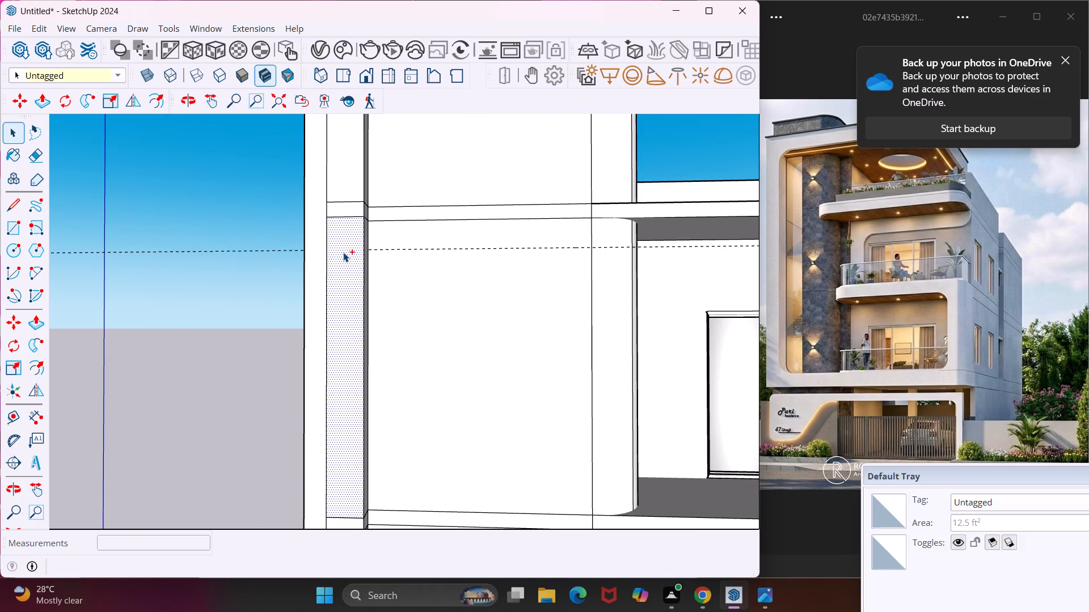
key("ctrl+z")
key("ctrl+z")
key("ctrl+z")
key("ctrl+z")
key("ctrl+z")
key("ctrl+z")
key("ctrl+z")
key("ctrl+z")
key("ctrl+z")
key("ctrl+z")
key("ctrl+z")
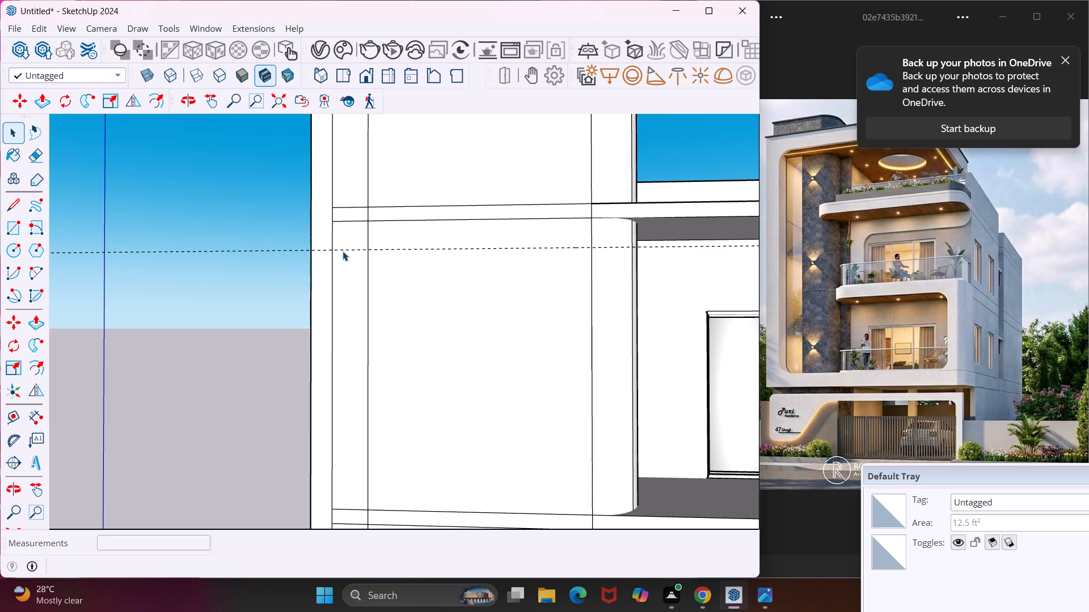
Place a guide line on the roof terrace's long tower-side wall, 10' above the terrace floor.
scroll(343, 251, "down", 6)
scroll(337, 251, "down", 20)
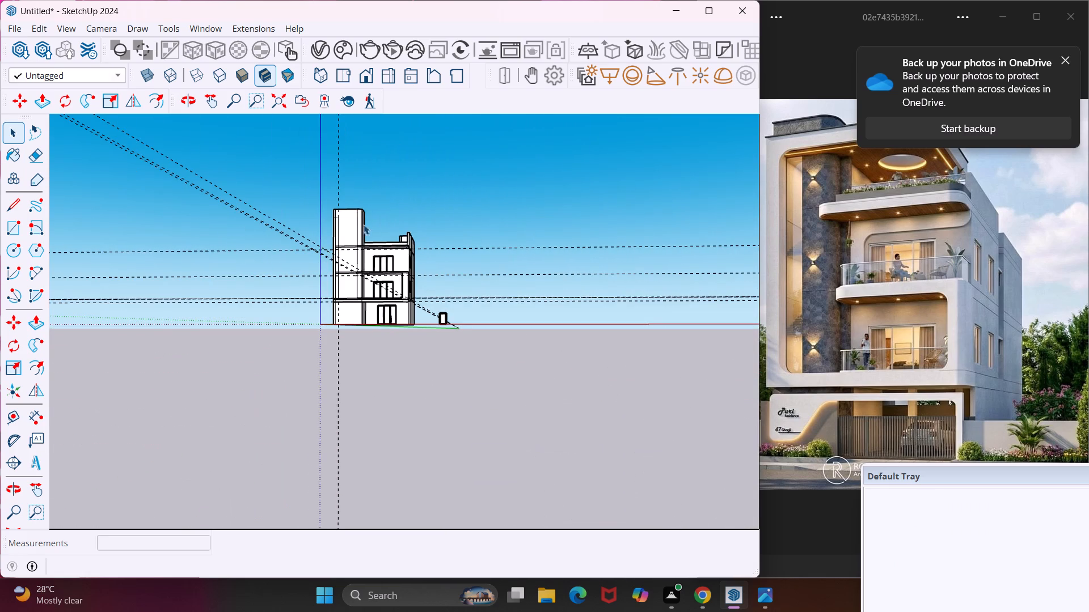
middle_click_drag(375, 209, 90, 350)
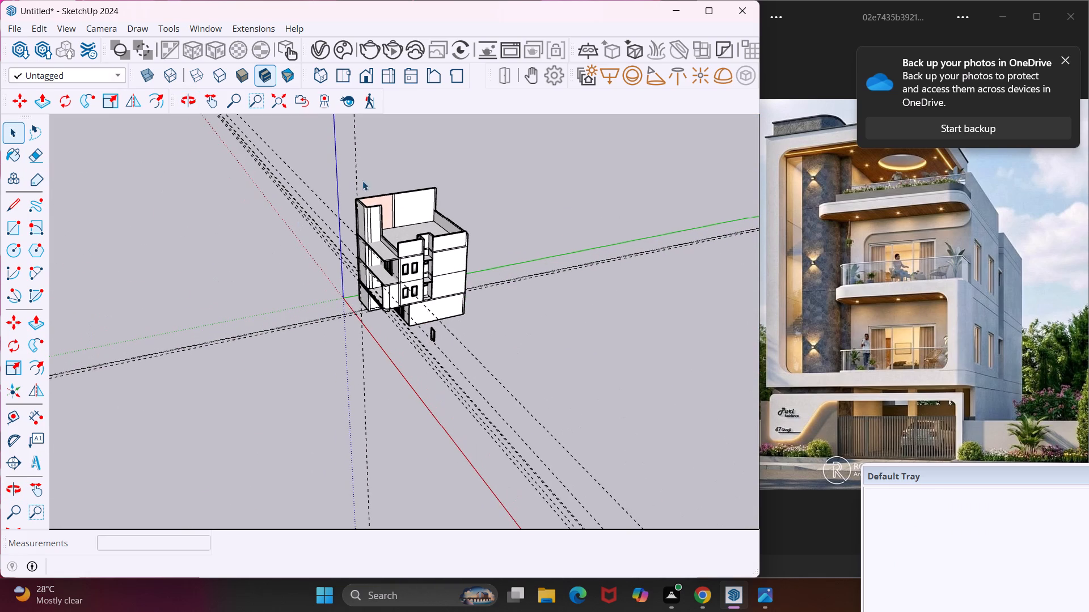
scroll(388, 180, "up", 15)
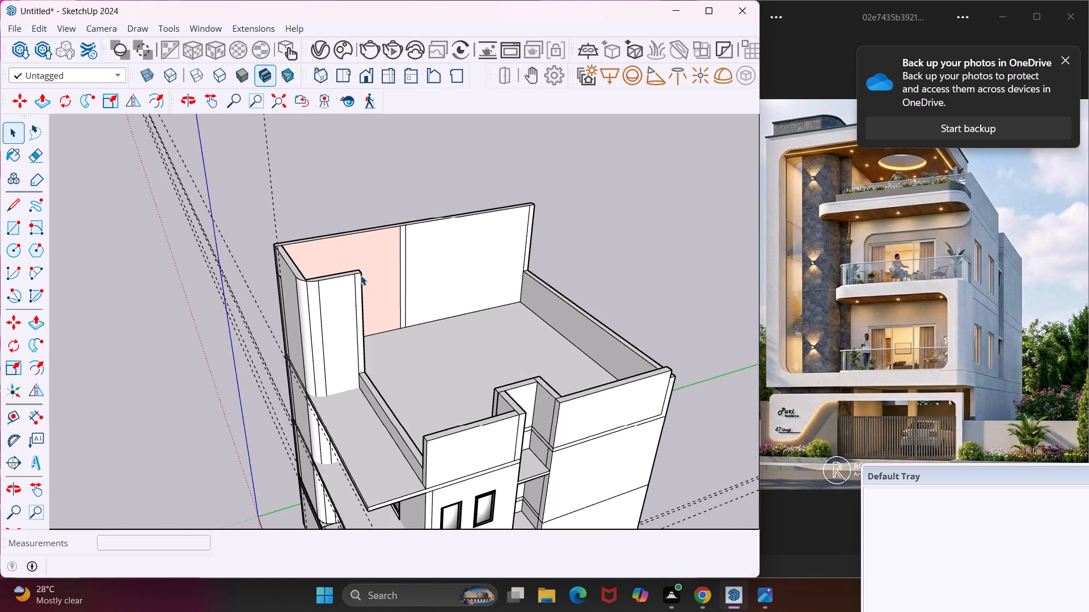
scroll(361, 275, "up", 5)
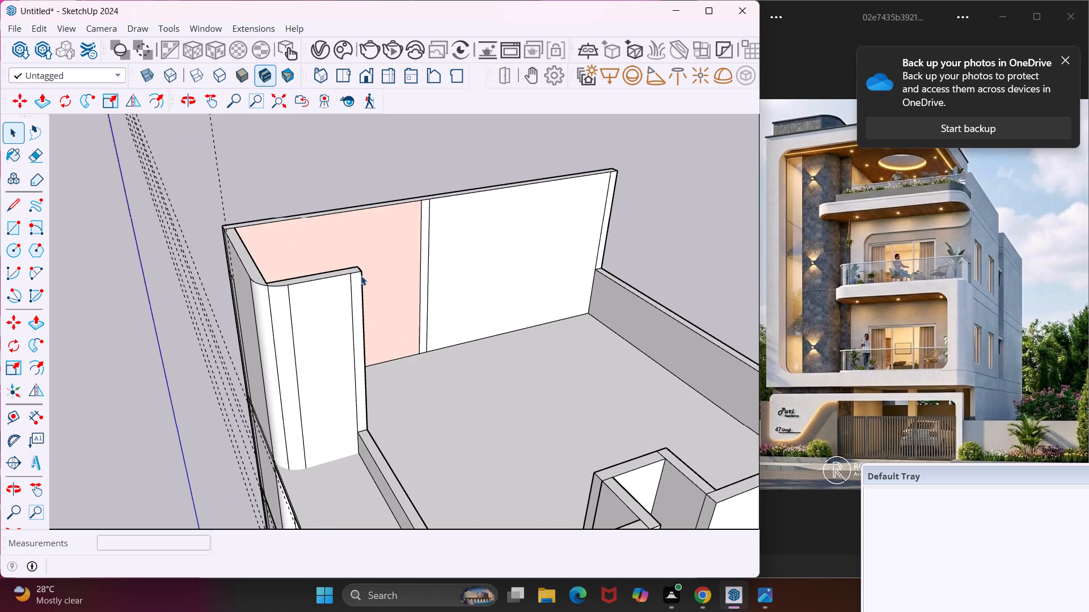
middle_click_drag(361, 275, 296, 256)
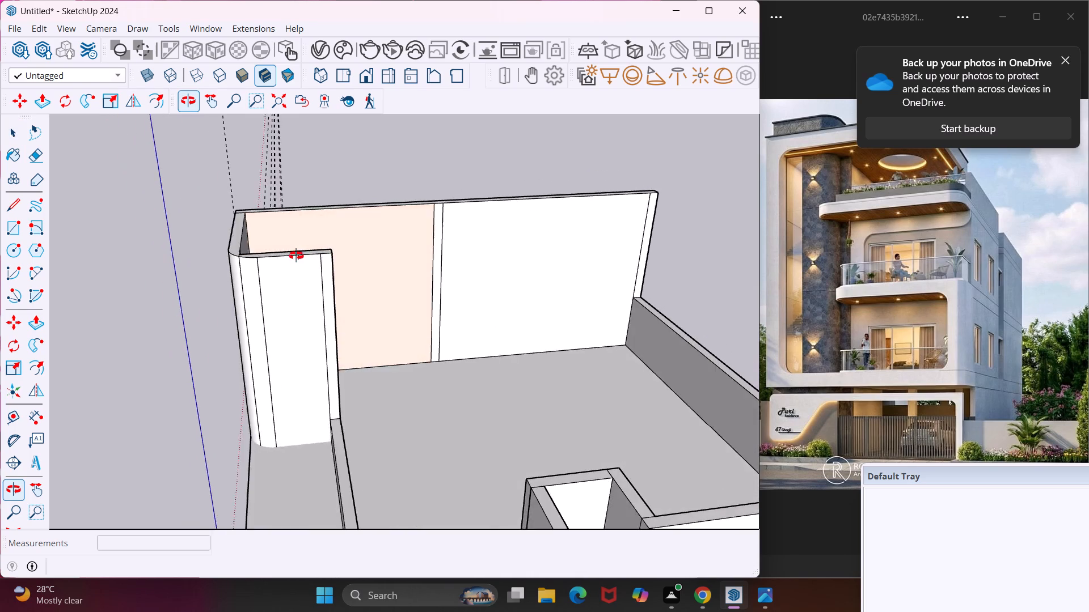
middle_click_drag(296, 256, 271, 245)
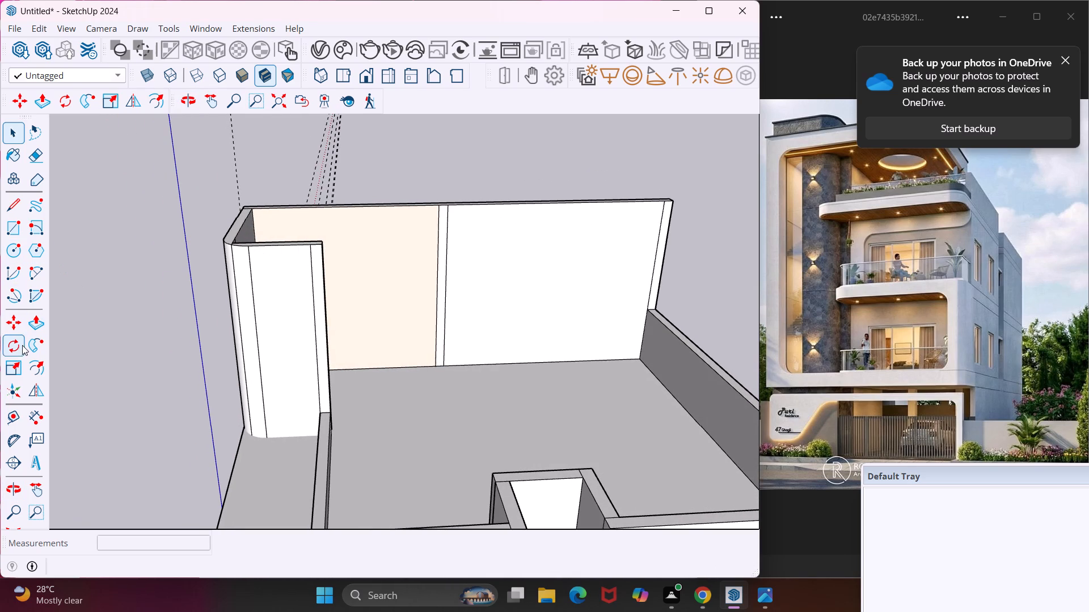
left_click(16, 409)
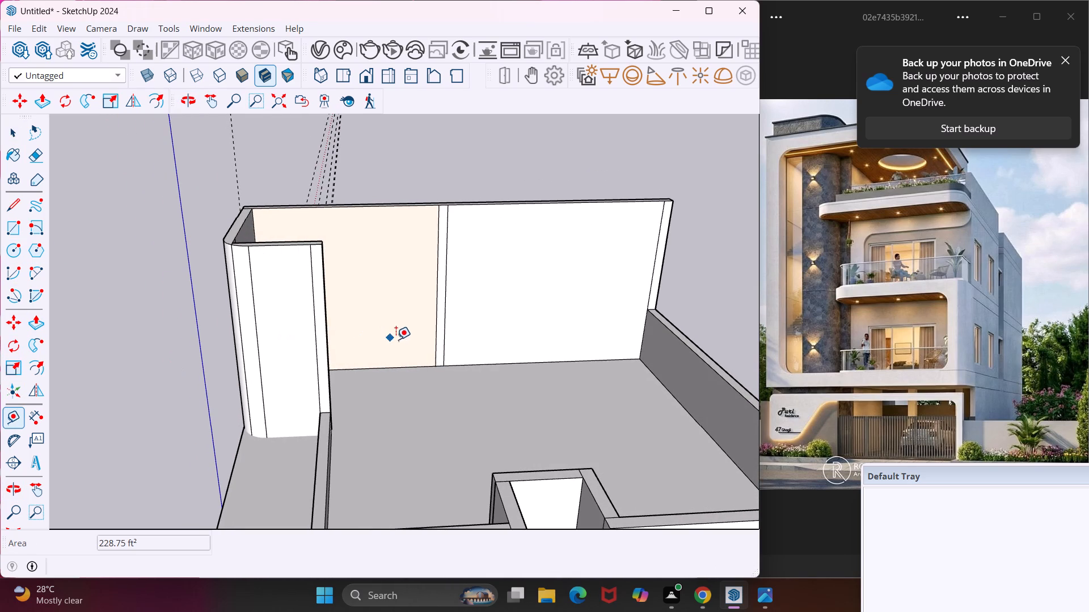
left_click(399, 365)
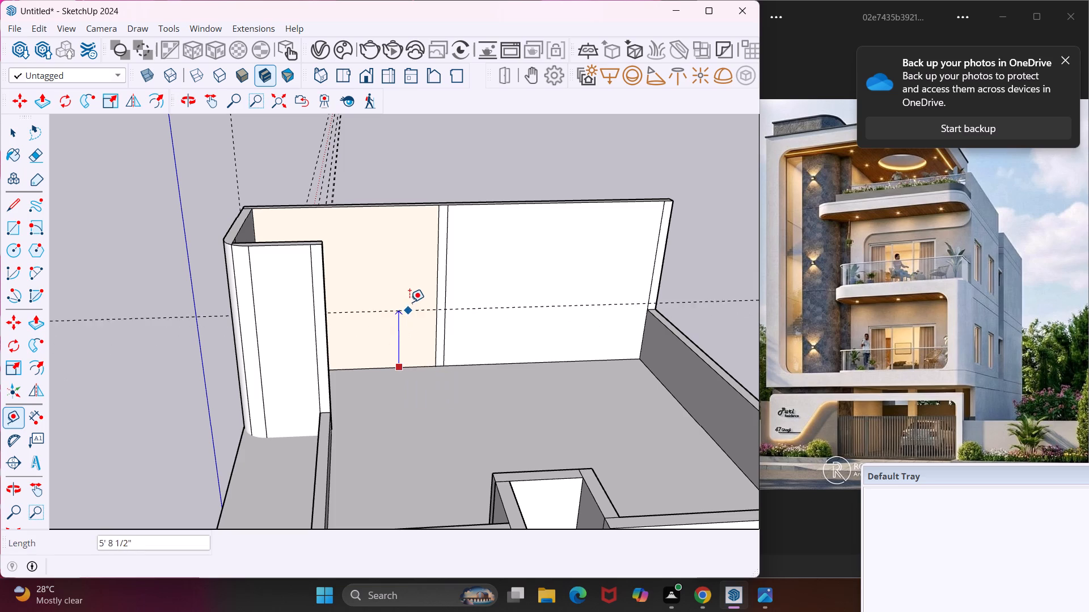
type("10'")
key("Return")
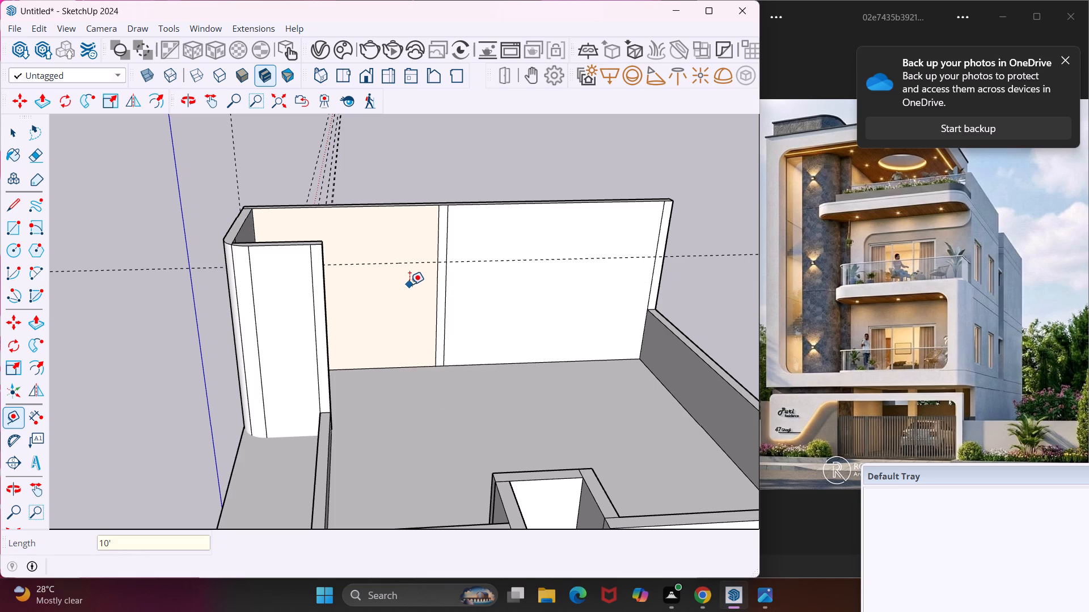
Place a second parallel guide line 6" above the 10' guide on the terrace wall.
left_click(407, 266)
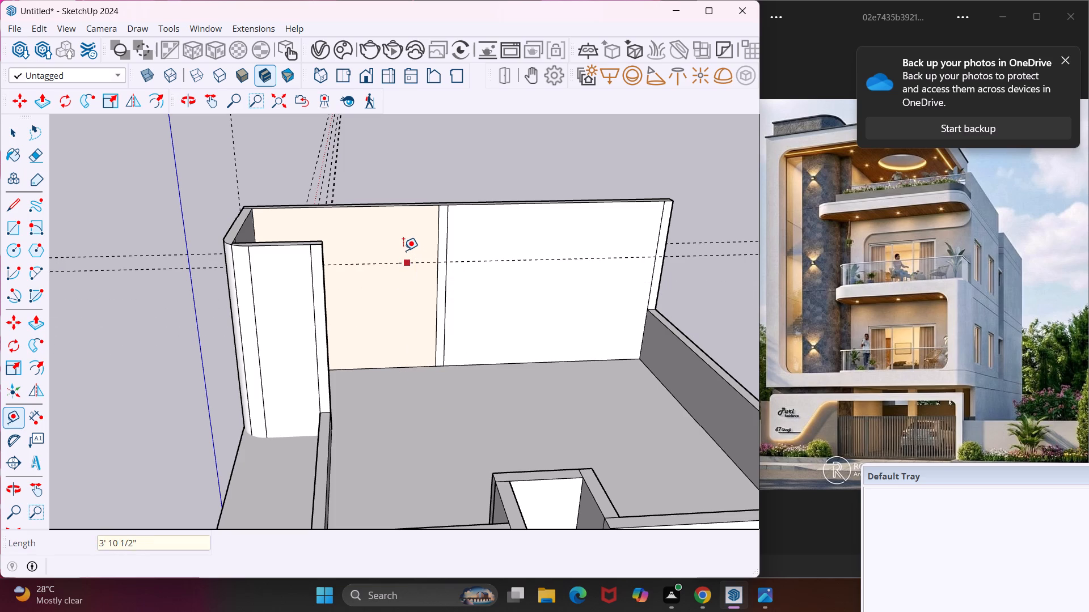
middle_click_drag(399, 242, 408, 199)
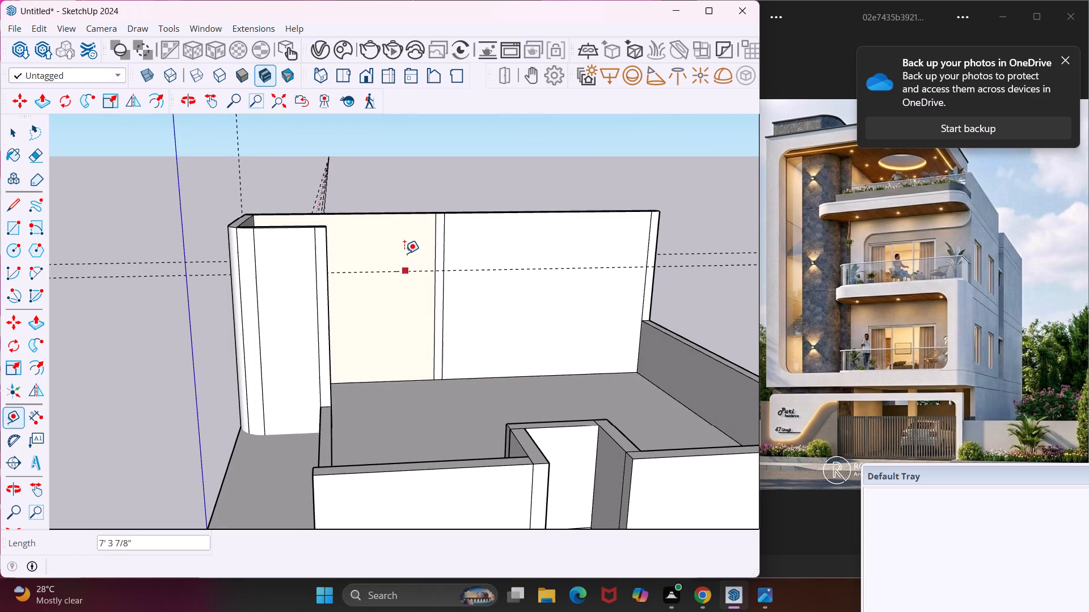
type("6\"")
key("Return")
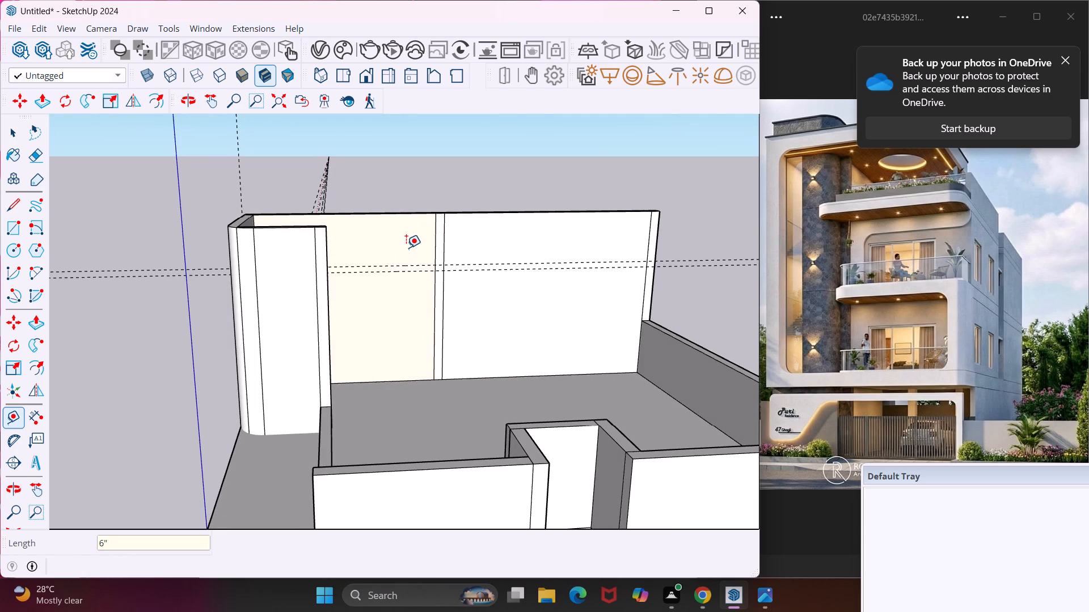
key("Escape")
key("space")
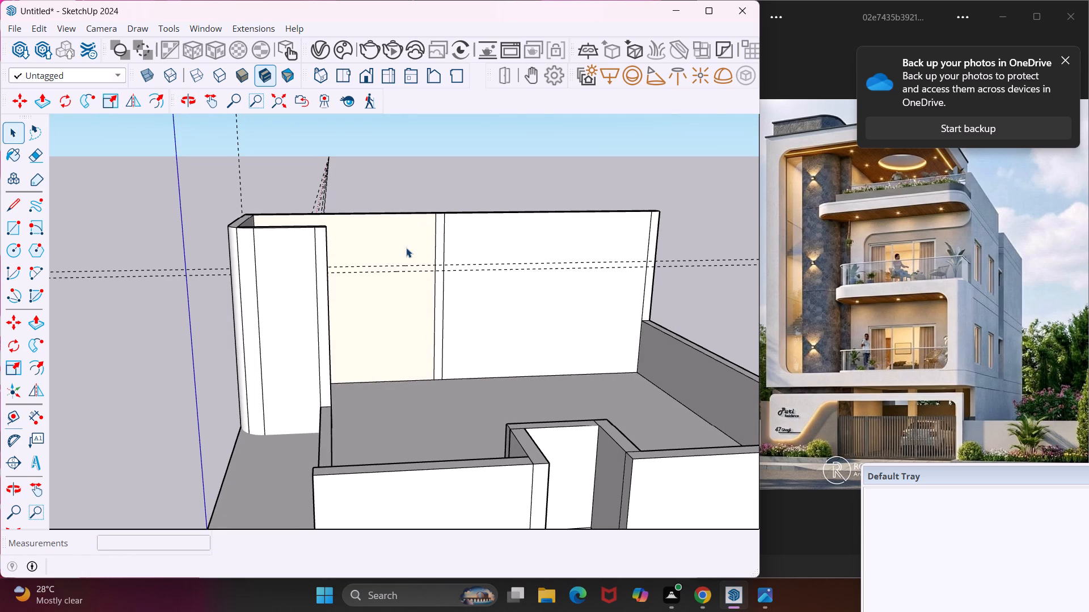
Draw a rectangle about 22' 2" by 6" between the two guides, starting at the terrace wall's inside corner by the tower.
middle_click_drag(403, 250, 226, 280)
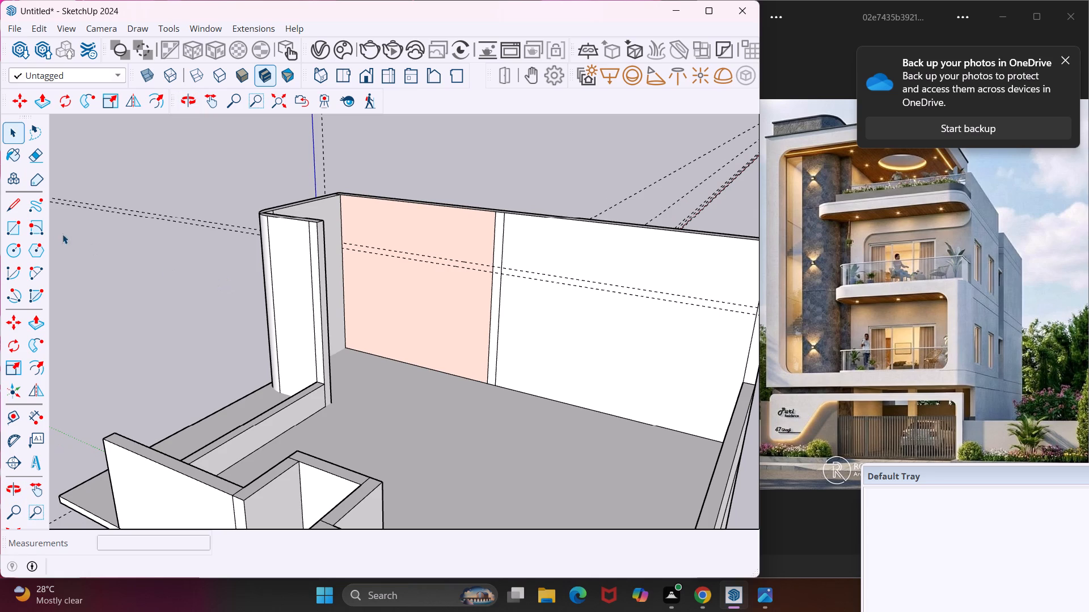
left_click(24, 224)
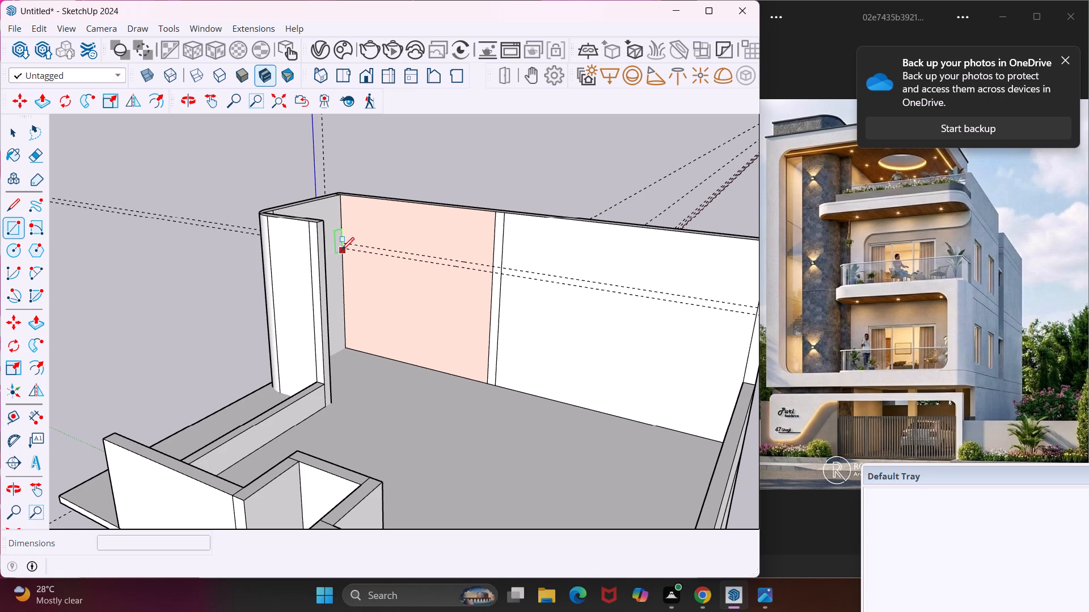
scroll(343, 244, "up", 9)
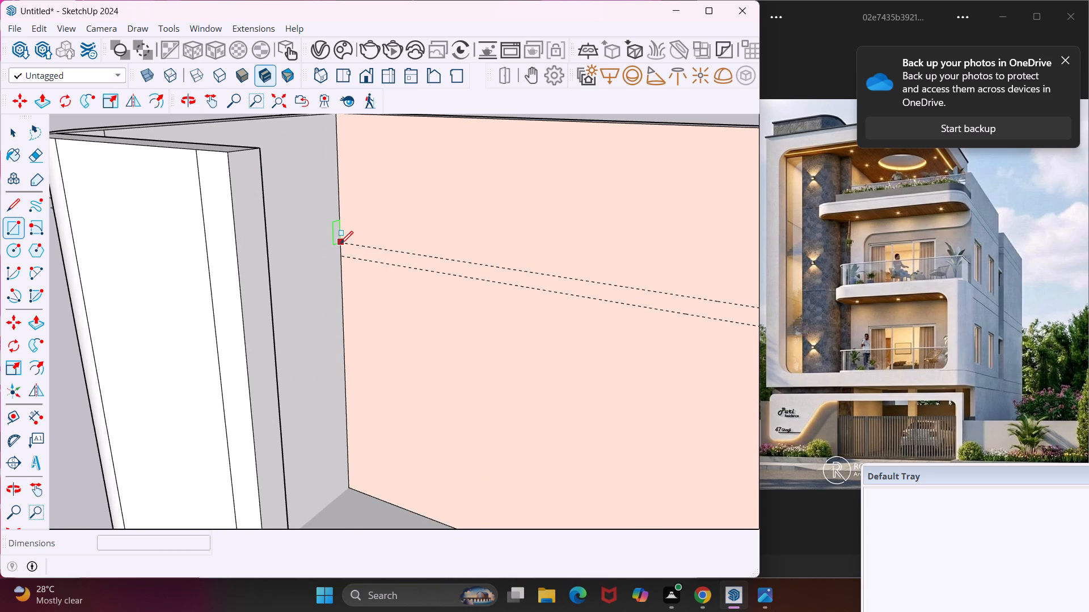
left_click(340, 244)
scroll(378, 271, "down", 9)
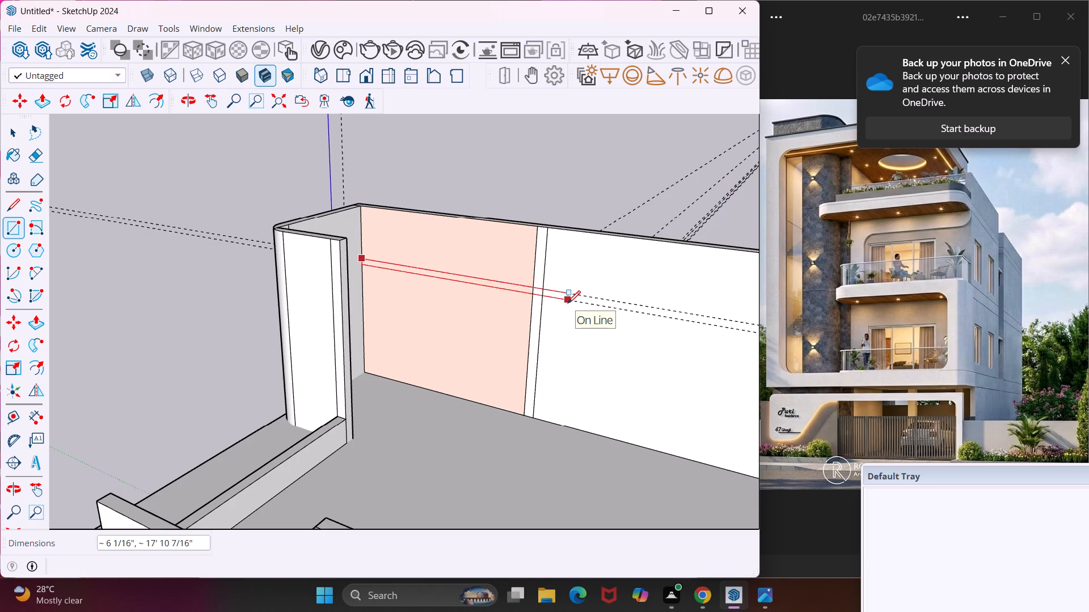
scroll(568, 303, "up", 3)
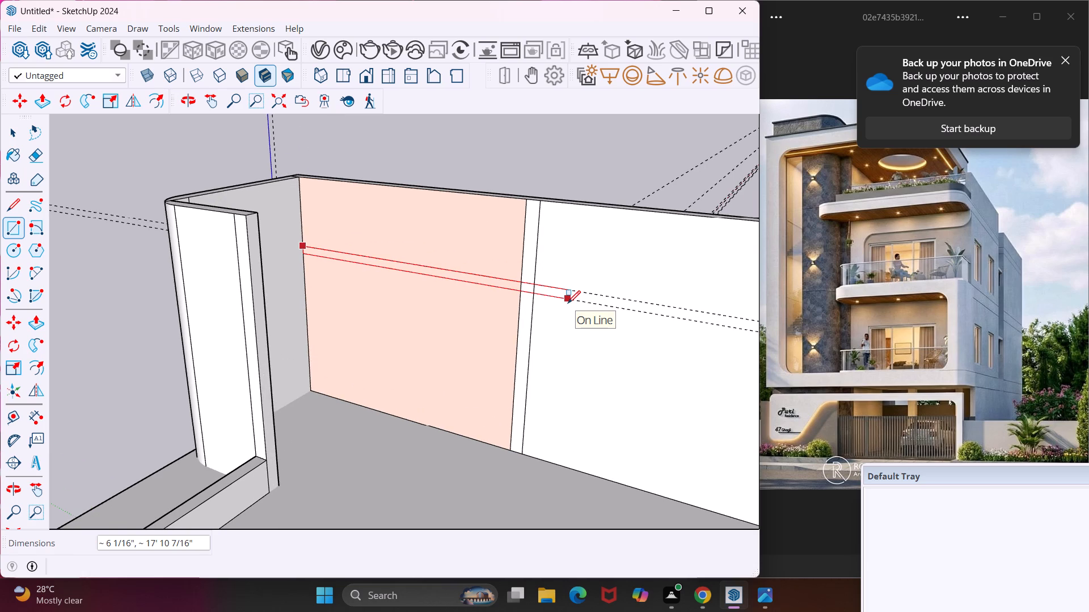
scroll(568, 303, "down", 5)
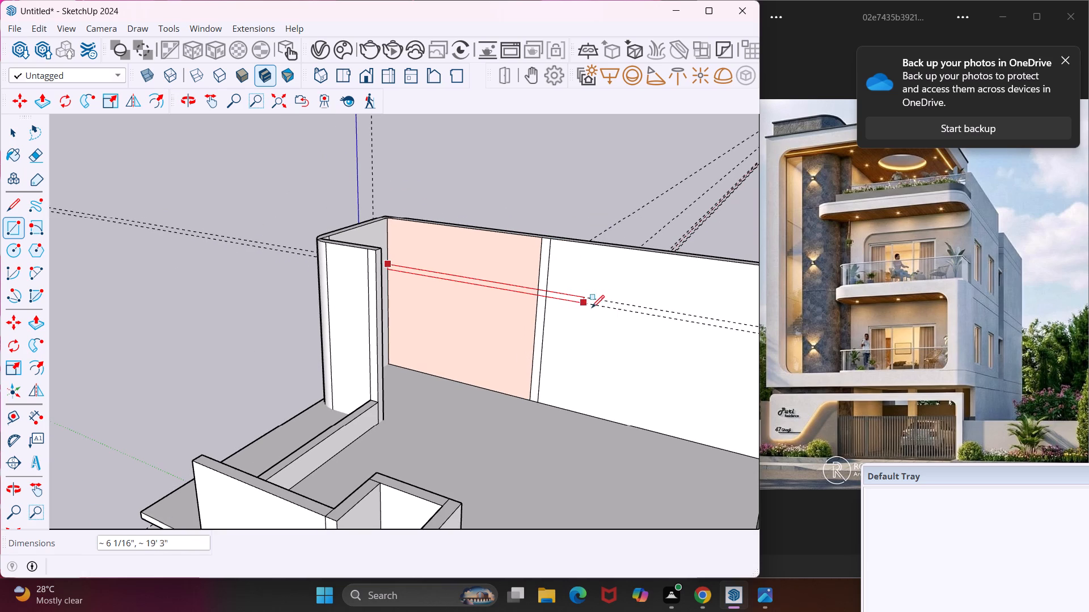
left_click(620, 309)
key("Escape")
key("space")
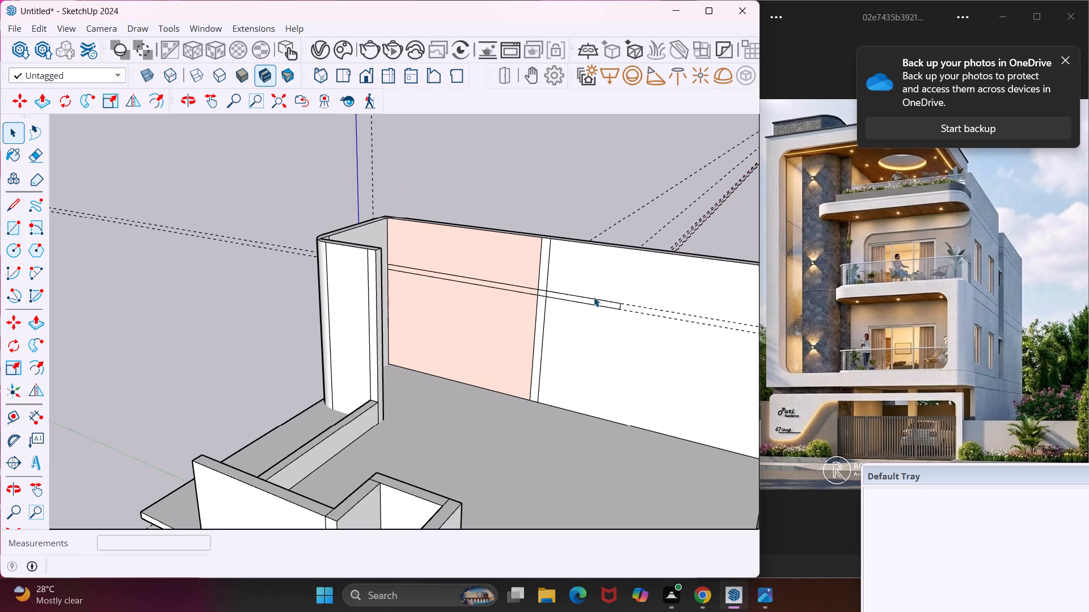
Push/pull the strip's section on the wall beyond the vertical divider about 18' 3" out over the terrace.
middle_click_drag(594, 297, 671, 304)
scroll(590, 283, "up", 3)
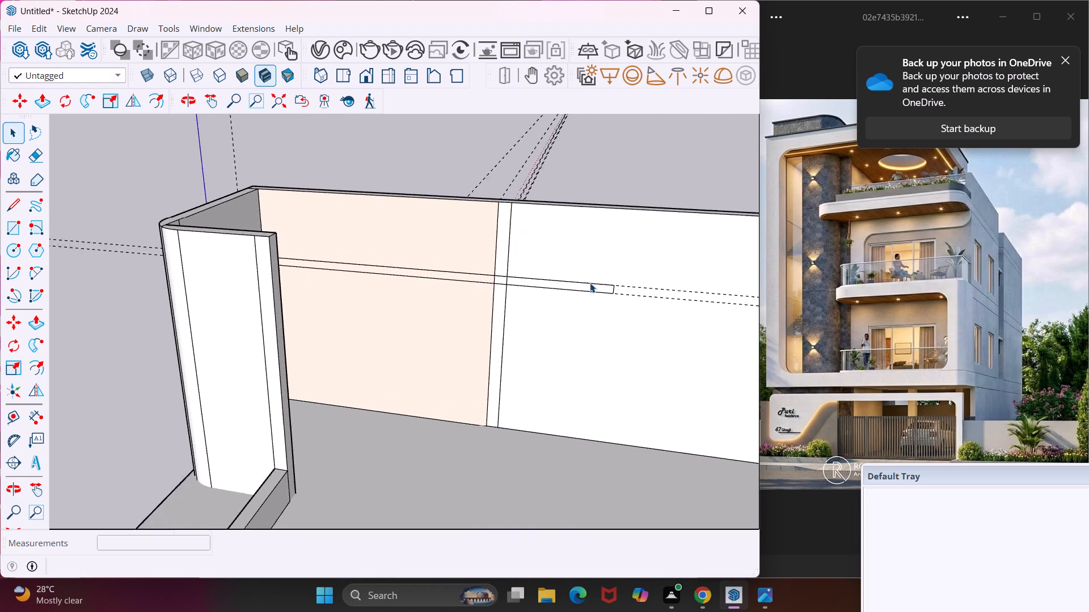
scroll(590, 283, "up", 2)
left_click(593, 288)
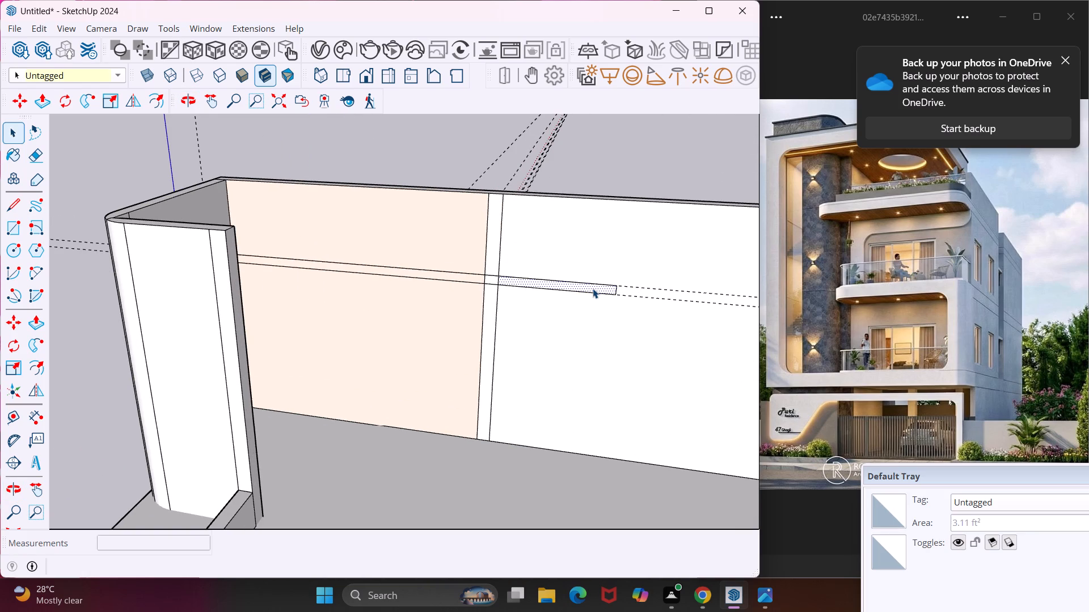
key("p")
left_click(593, 288)
scroll(560, 307, "down", 8)
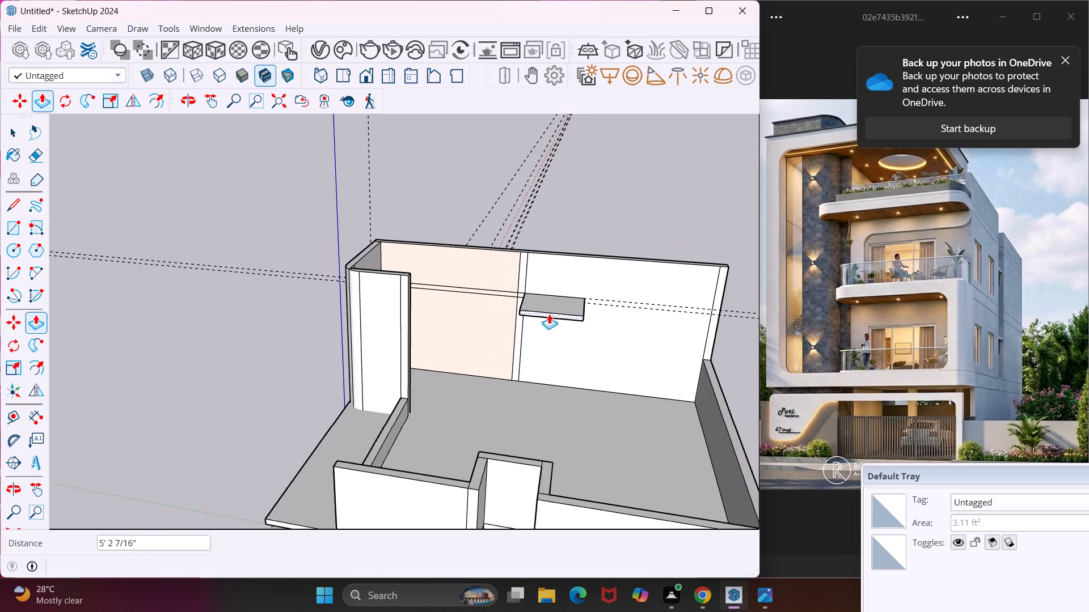
scroll(549, 314, "down", 3)
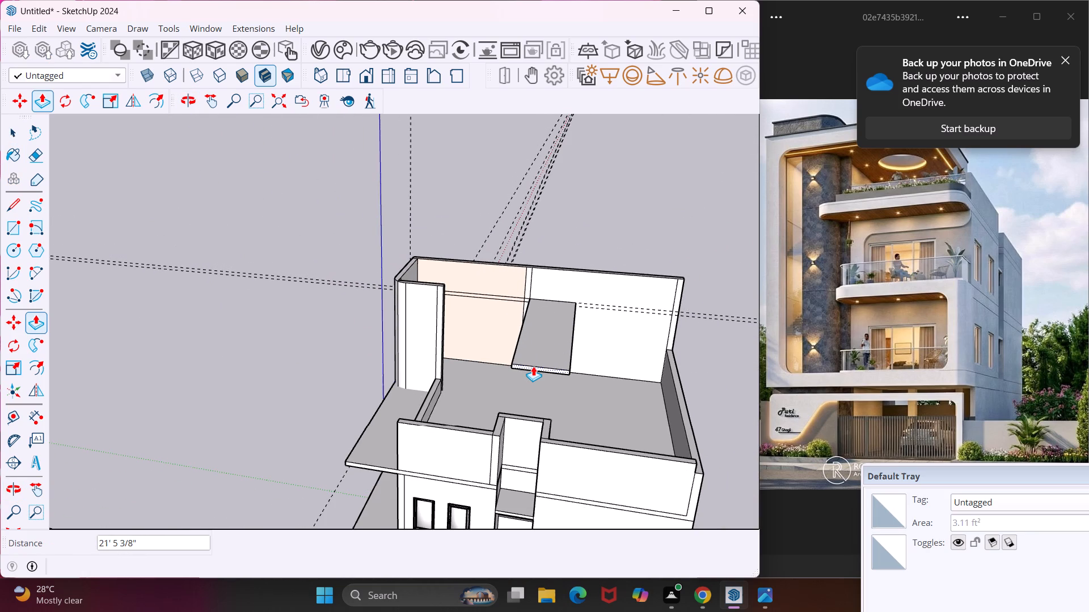
middle_click_drag(533, 366, 567, 291)
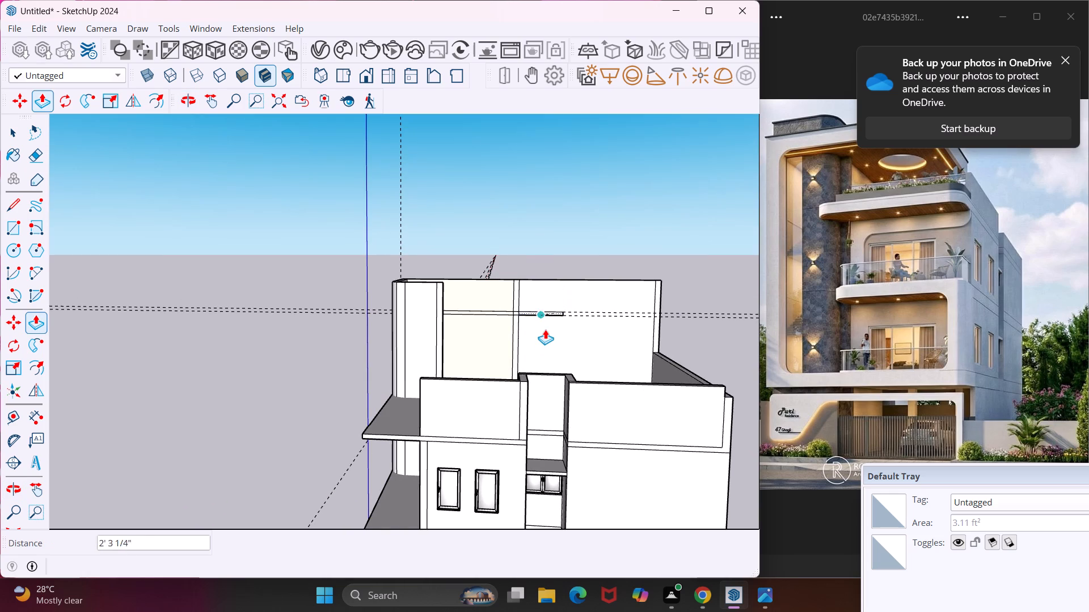
middle_click_drag(550, 335, 704, 365)
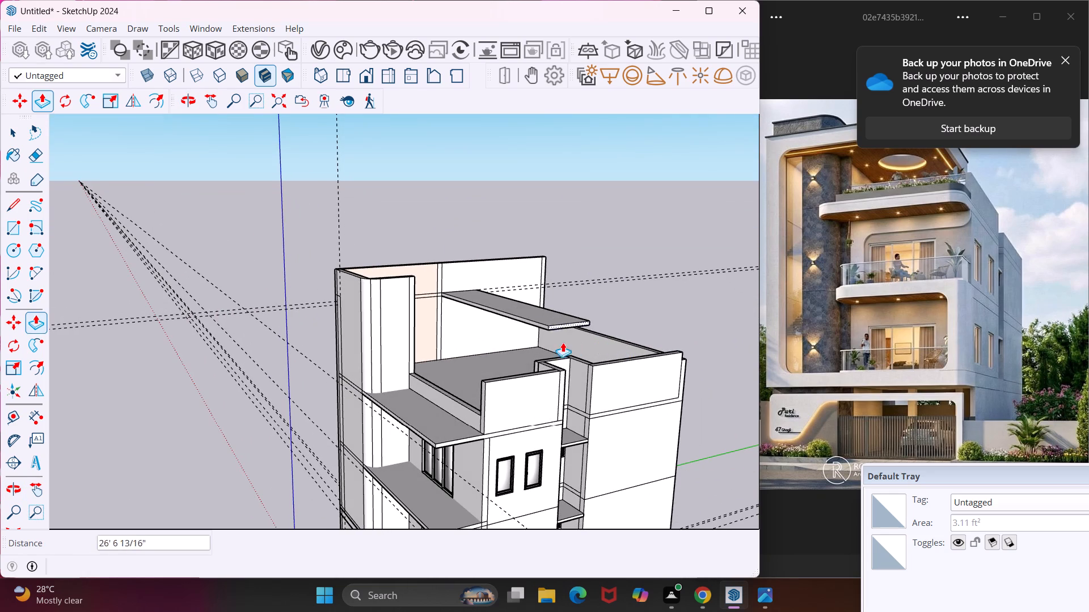
middle_click_drag(544, 342, 649, 351)
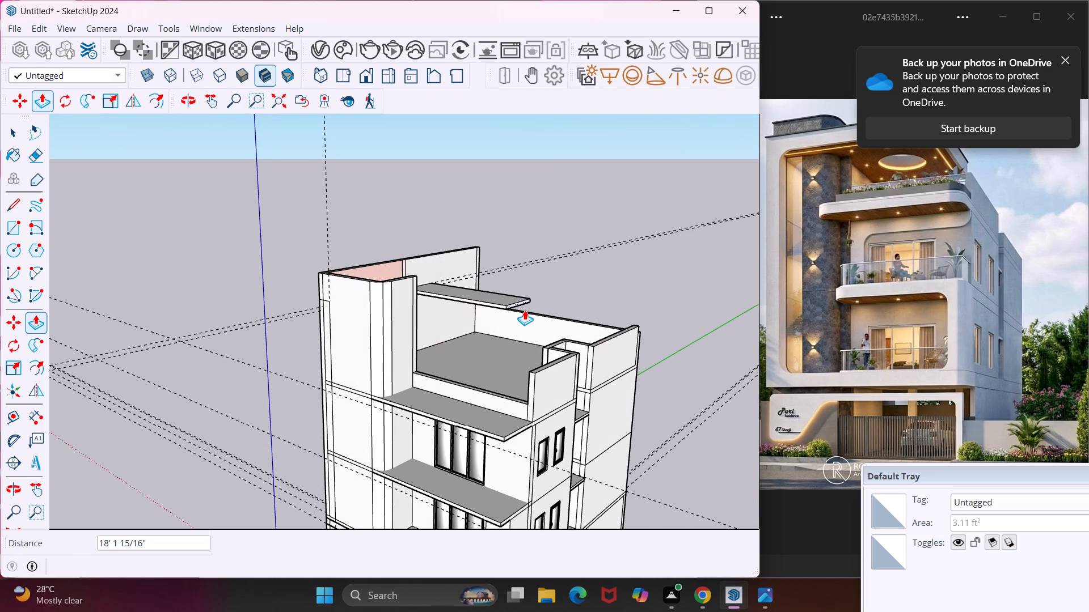
left_click(524, 313)
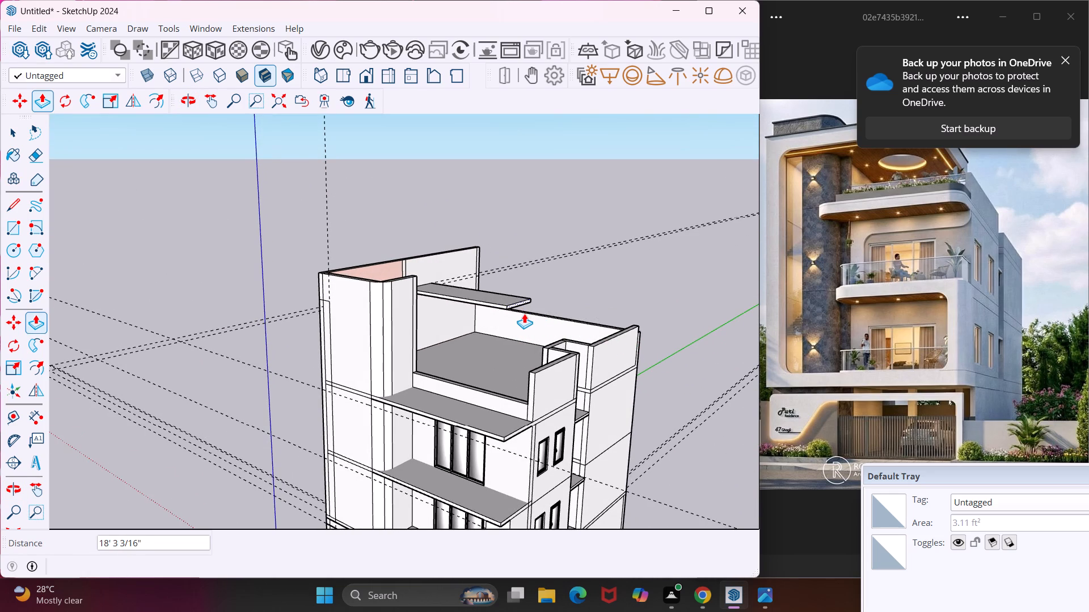
key("Escape")
Push/pull the strip's tower-side section out 18' 3 3/16", level with the end of the first slab section.
middle_click_drag(452, 301, 309, 325)
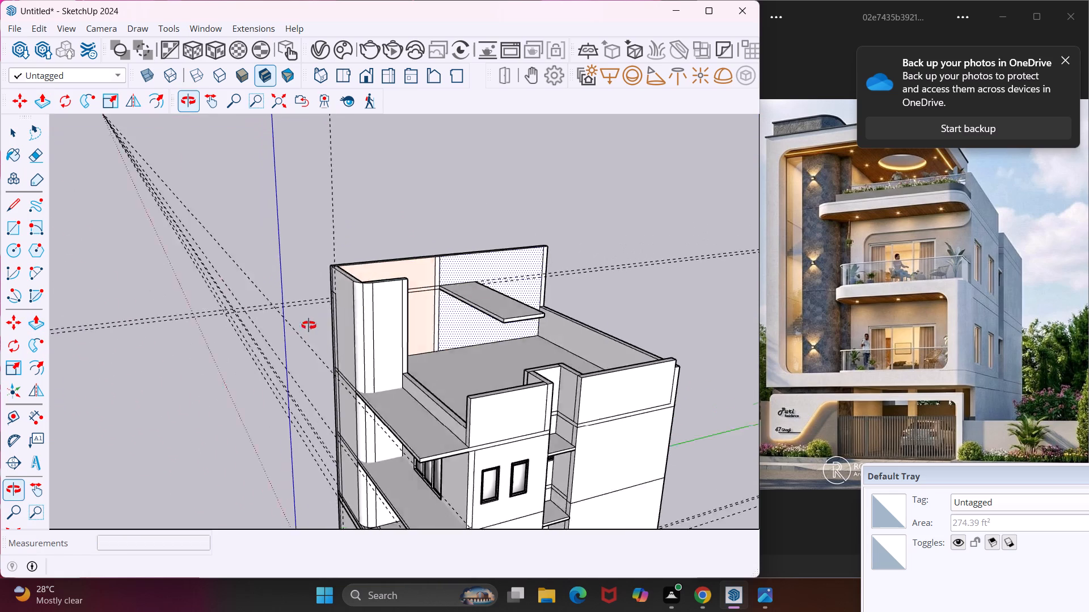
middle_click_drag(309, 325, 297, 326)
scroll(420, 288, "up", 11)
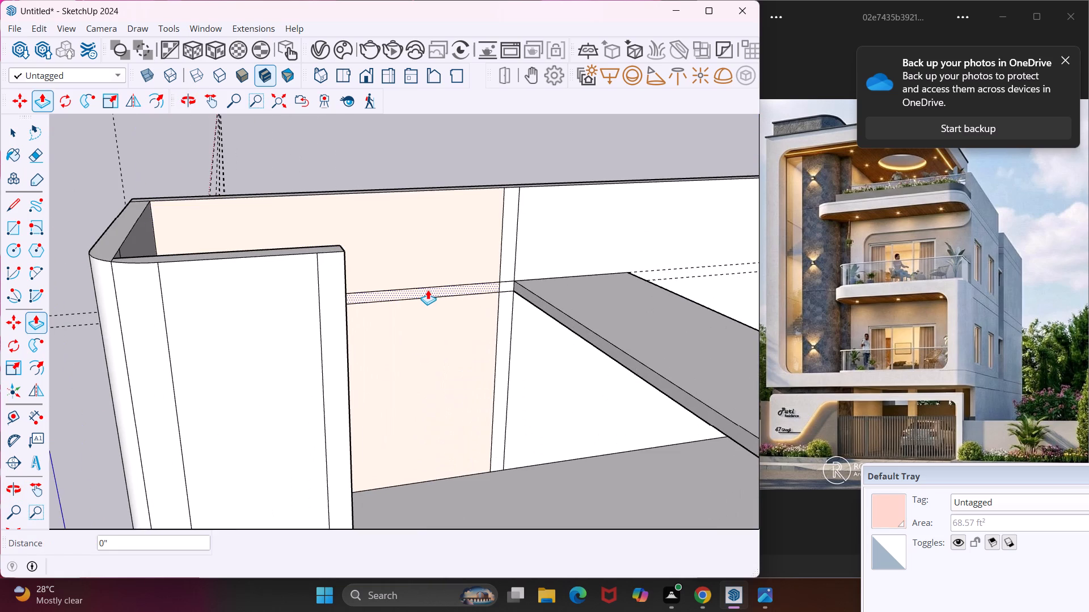
left_click(438, 288)
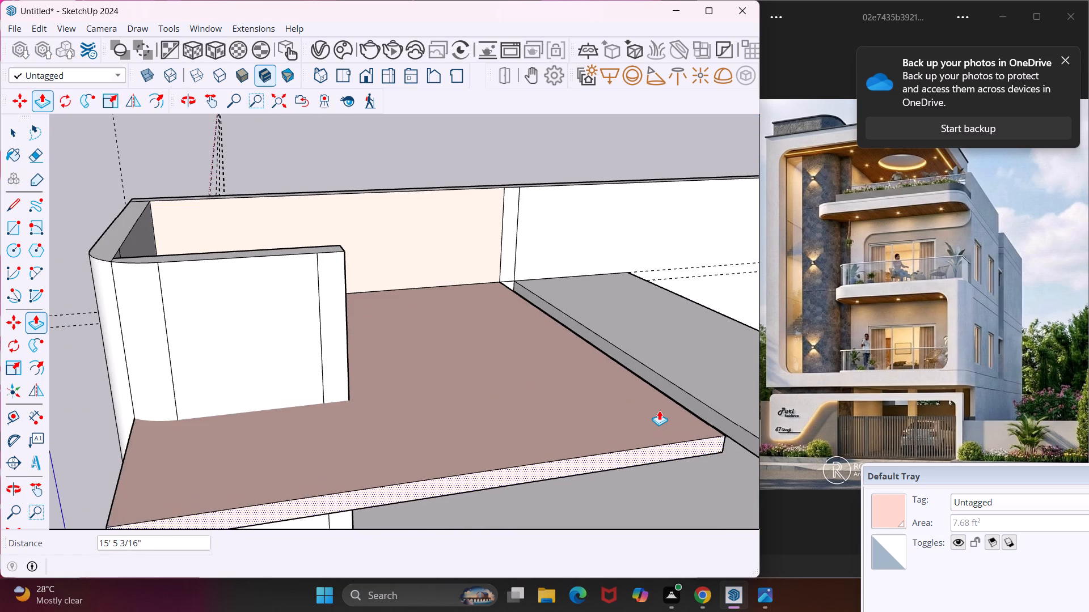
scroll(659, 410, "down", 9)
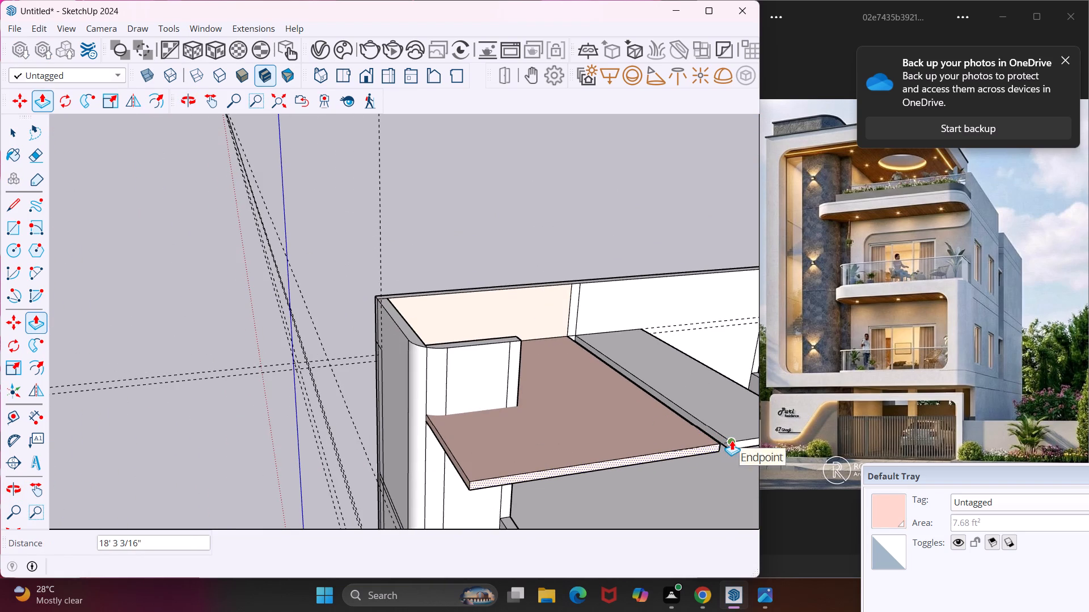
left_click(732, 440)
Push/pull the narrow strip between the two canopy slab sections out 18' 3 3/16", level with their ends.
scroll(571, 331, "up", 10)
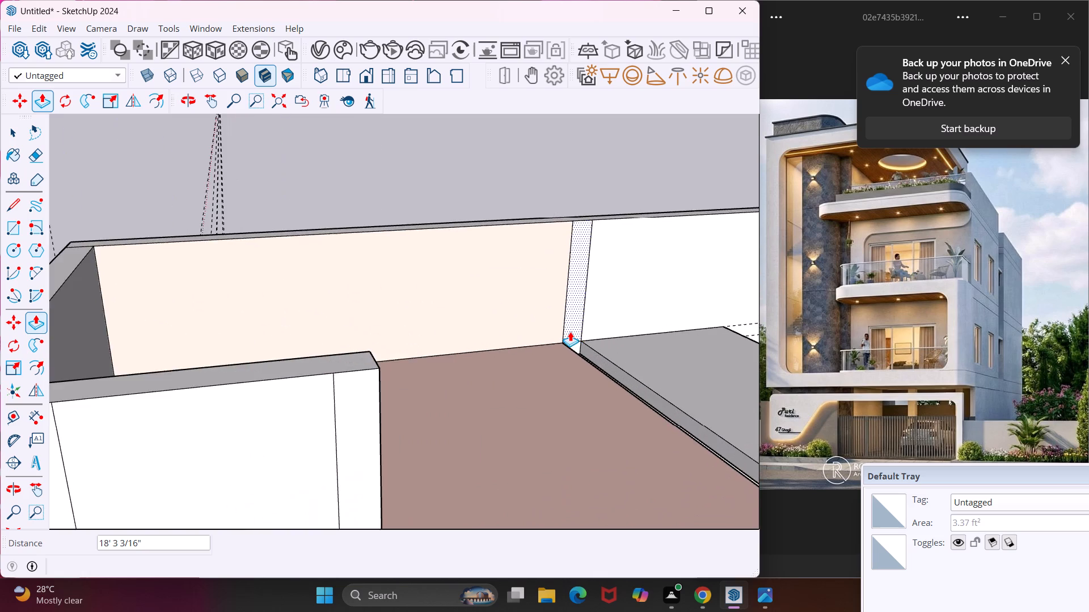
scroll(570, 331, "up", 3)
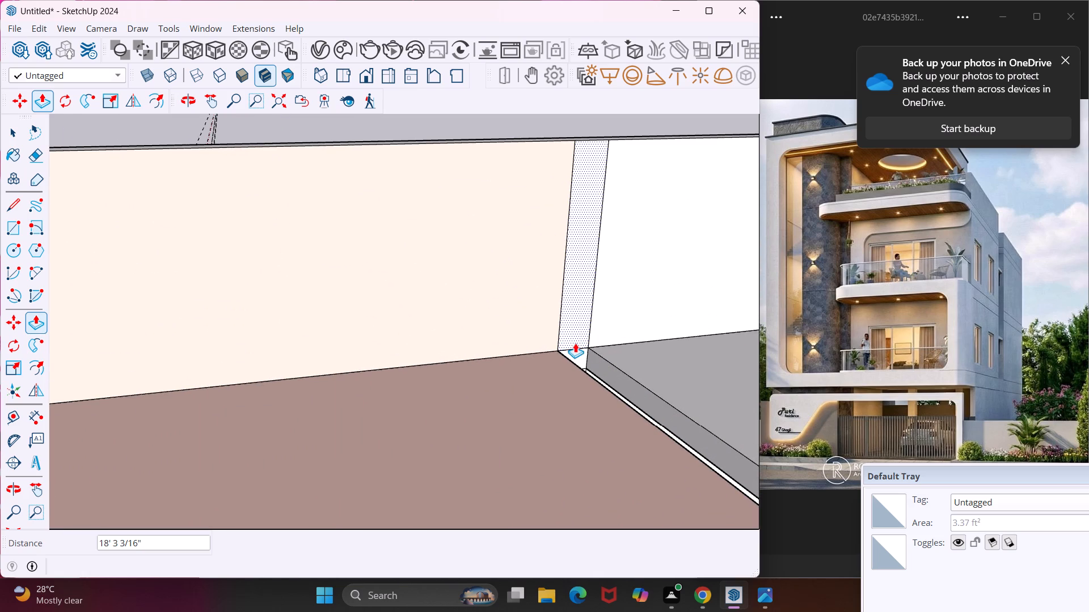
left_click(575, 352)
scroll(577, 352, "down", 13)
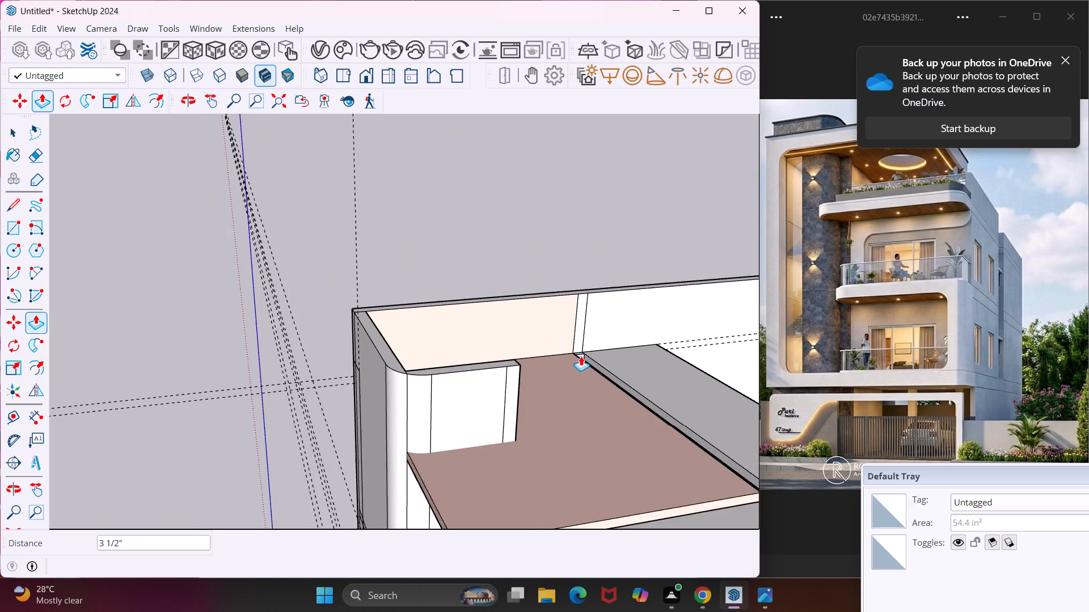
scroll(581, 356, "down", 5)
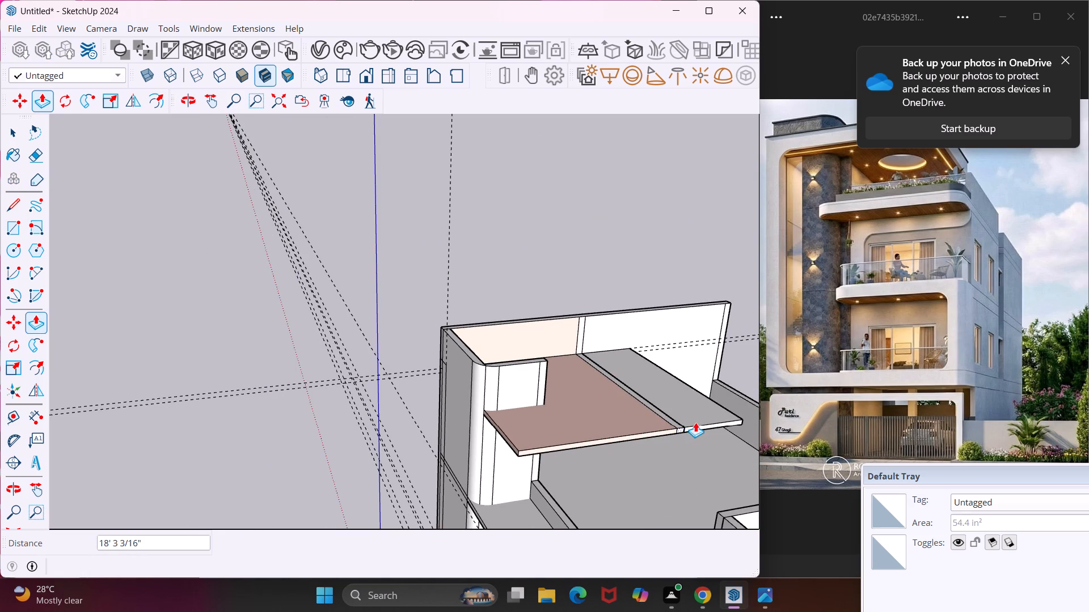
left_click(695, 422)
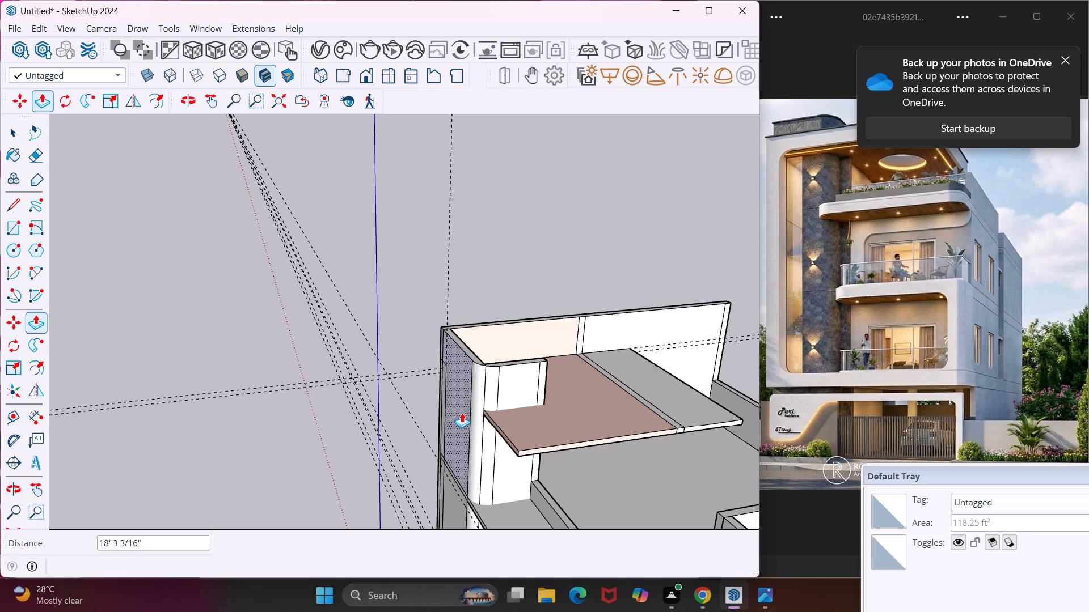
key("Escape")
key("space")
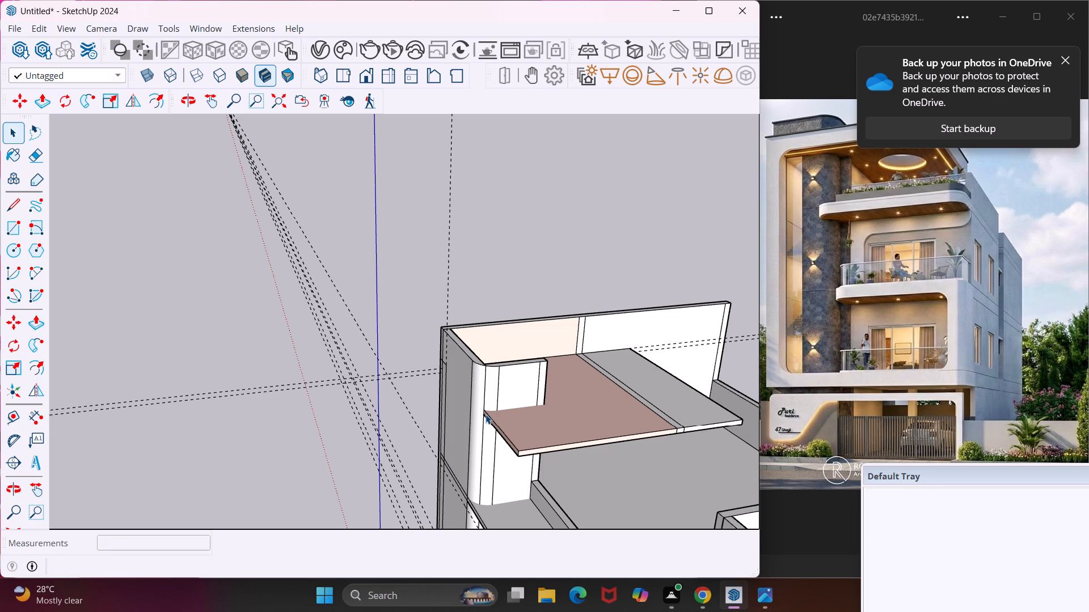
Push/pull the canopy slab's front edge face beside the tower outward by 1'.
middle_click_drag(486, 414, 562, 398)
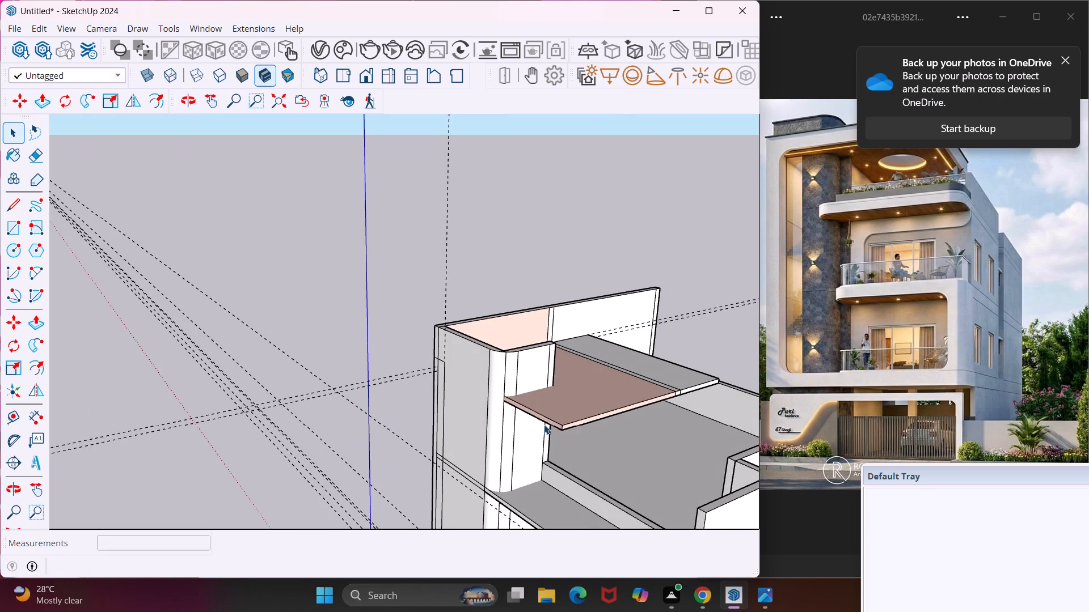
scroll(544, 424, "up", 8)
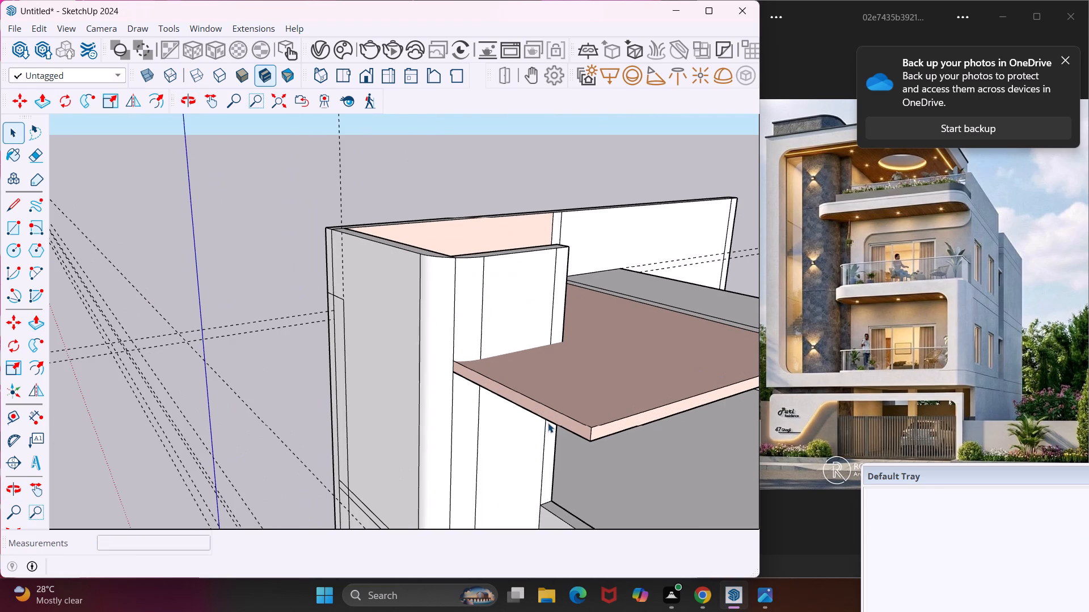
scroll(548, 423, "up", 3)
left_click(571, 423)
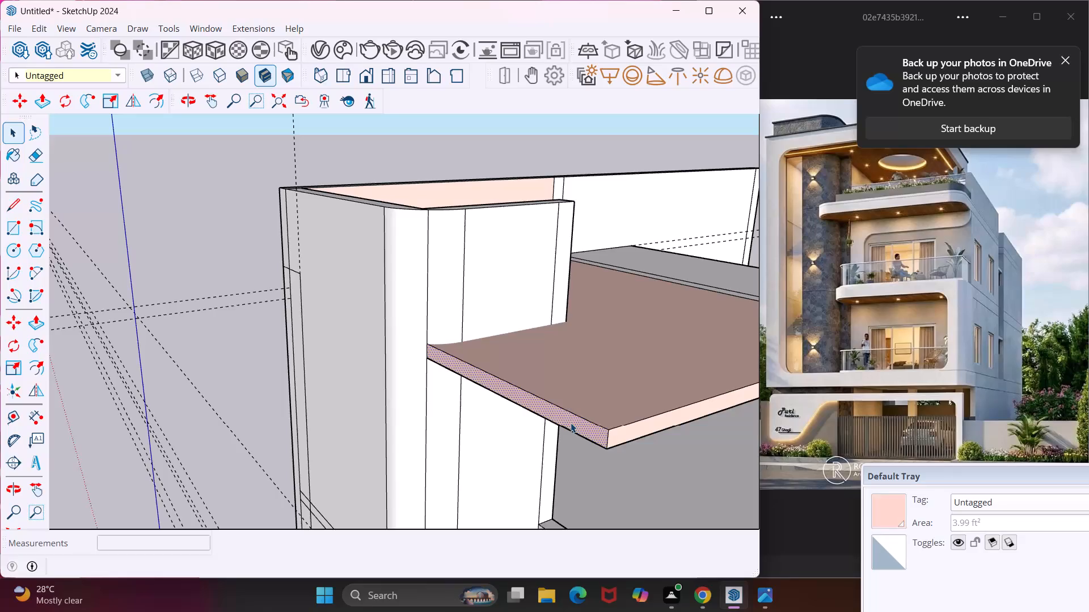
key("p")
left_click(571, 423)
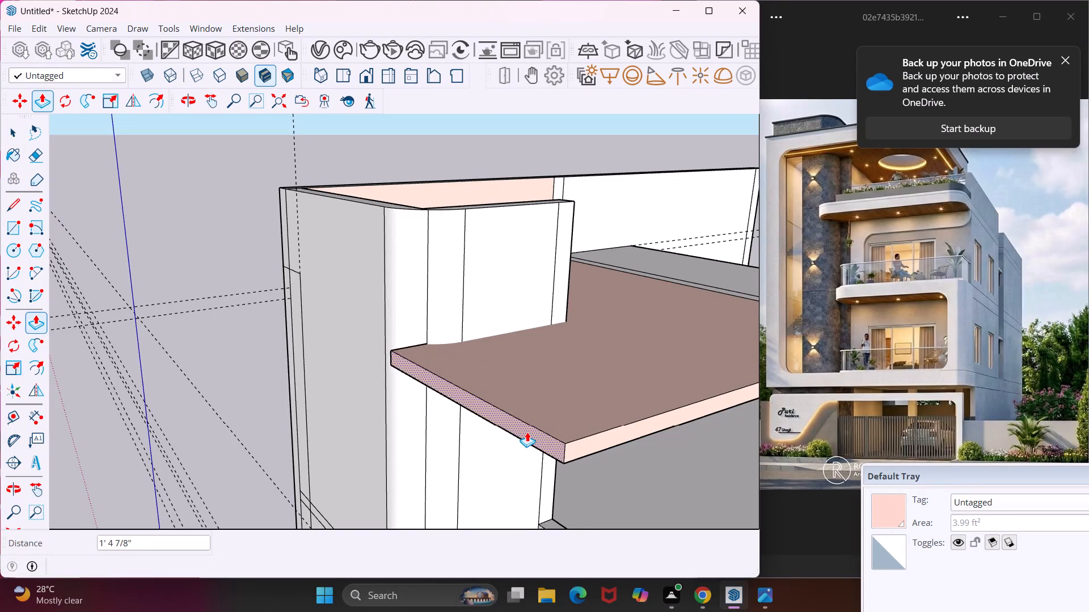
scroll(527, 432, "down", 4)
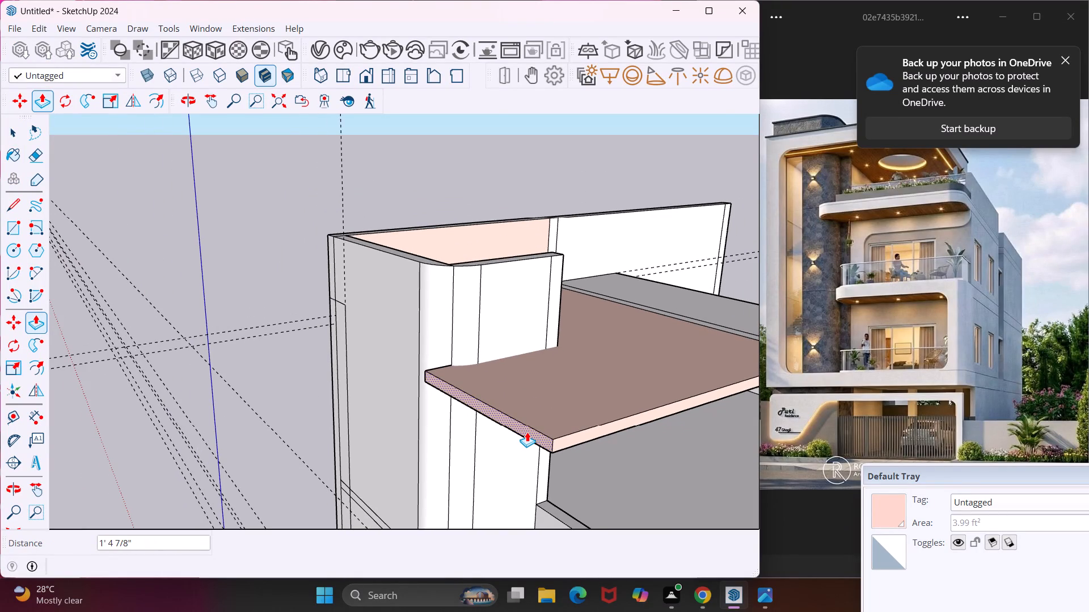
scroll(526, 432, "down", 3)
middle_click_drag(526, 432, 549, 418)
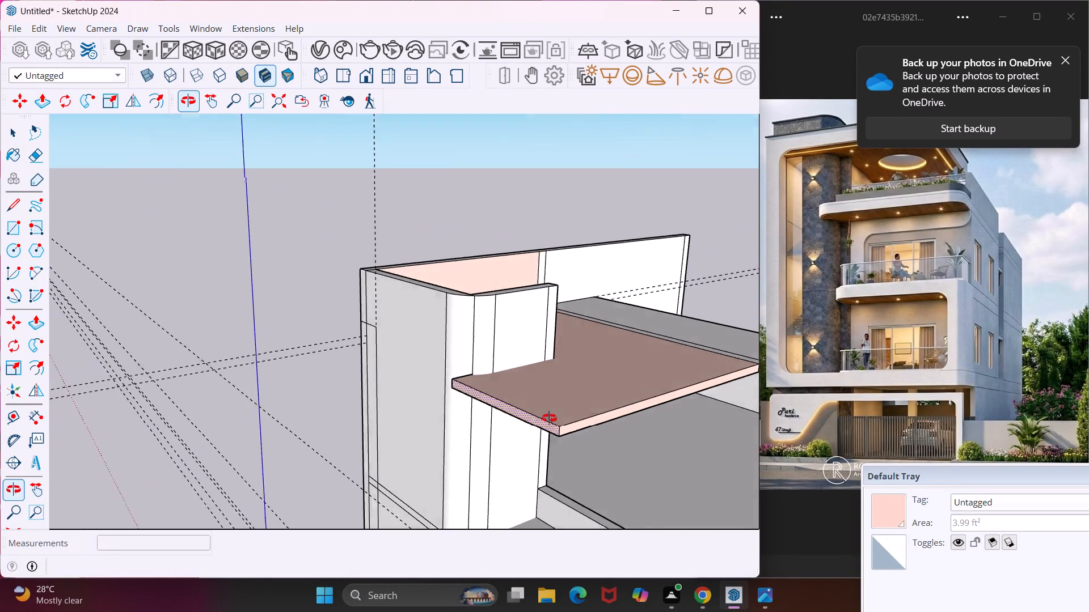
middle_click_drag(549, 418, 575, 389)
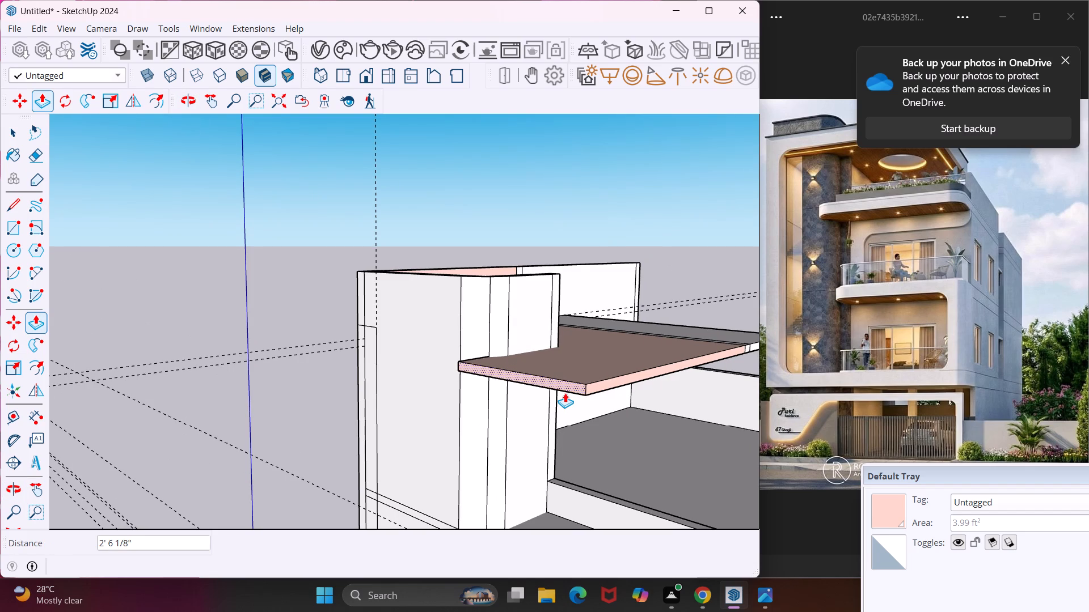
type("1'")
key("Return")
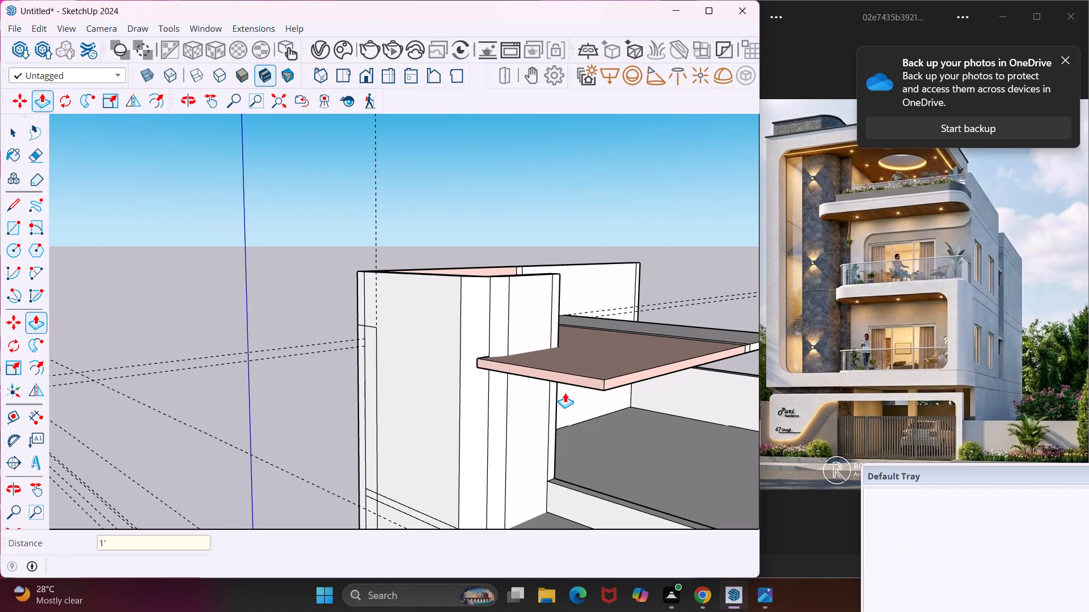
Push/pull the end of the slab's 1' front projection about 11' 1 1/4" across the tower's front to its outer corner.
middle_click_drag(565, 393, 796, 424)
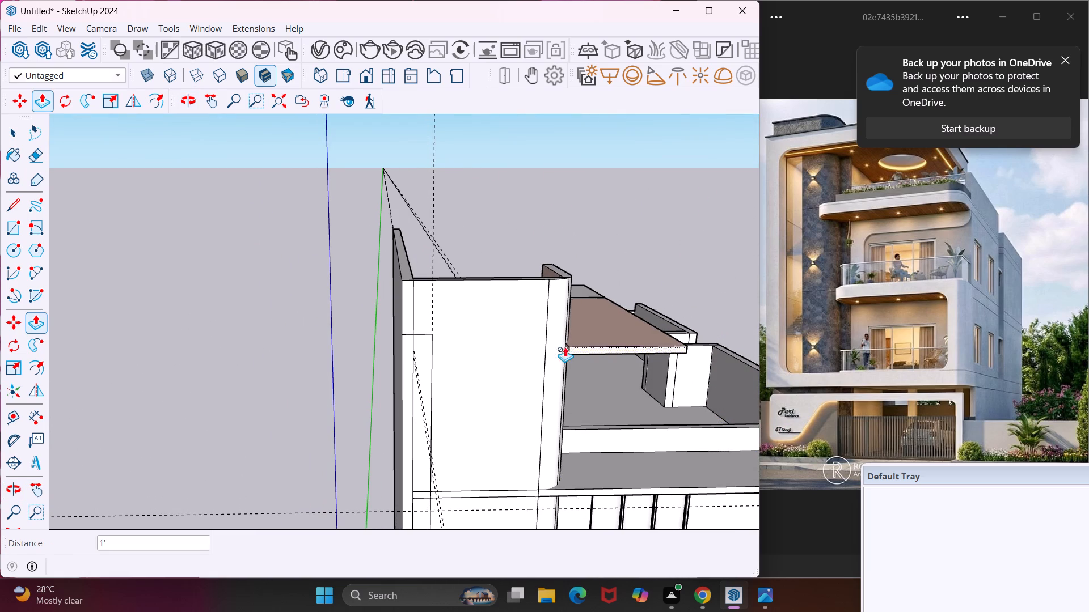
scroll(562, 340, "up", 10)
middle_click_drag(562, 340, 652, 351)
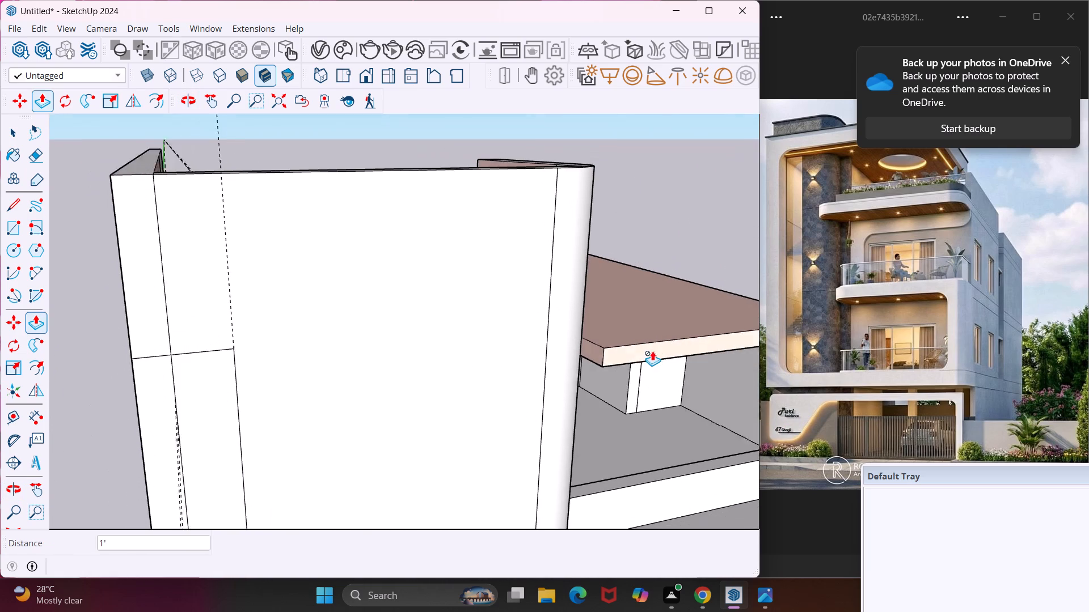
left_click(597, 346)
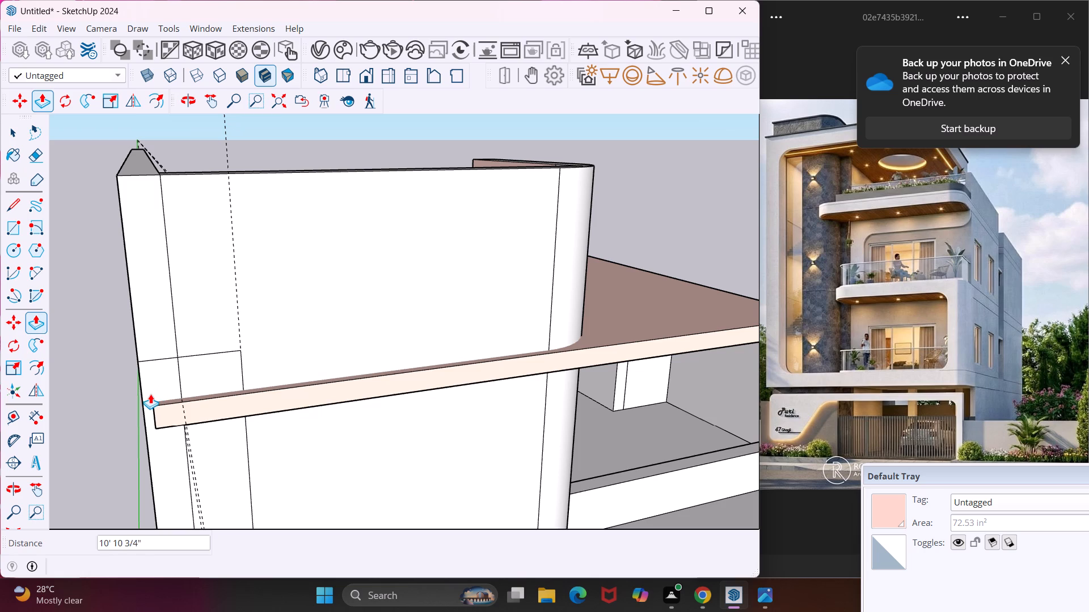
left_click(145, 398)
key("Escape")
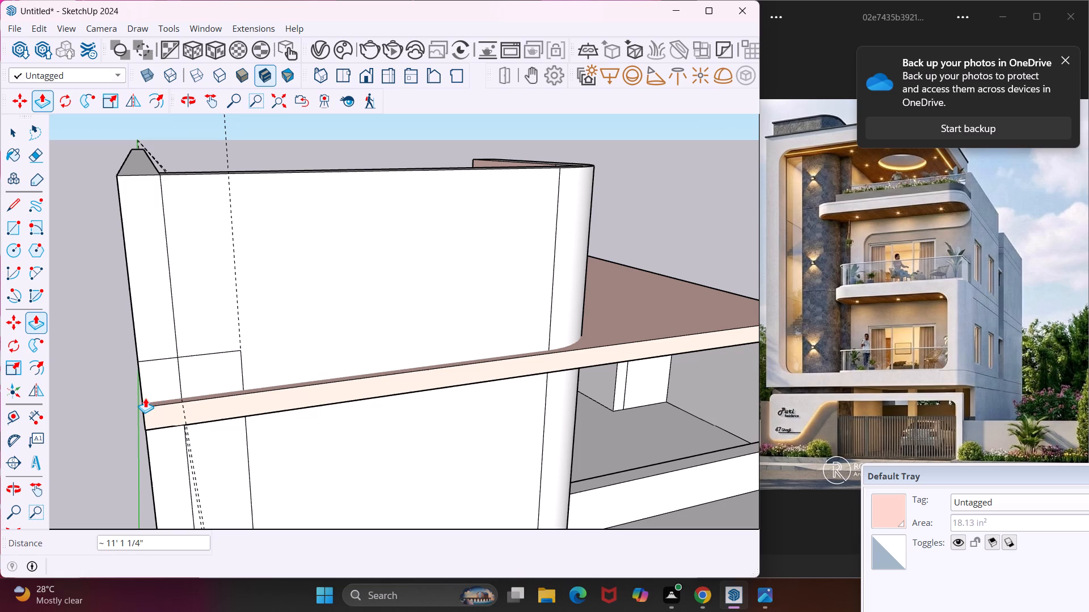
key("space")
Move the two short horizontal edges on the tower front above the slab band up about 3 11/16".
middle_click_drag(440, 397, 244, 379)
scroll(234, 373, "down", 4)
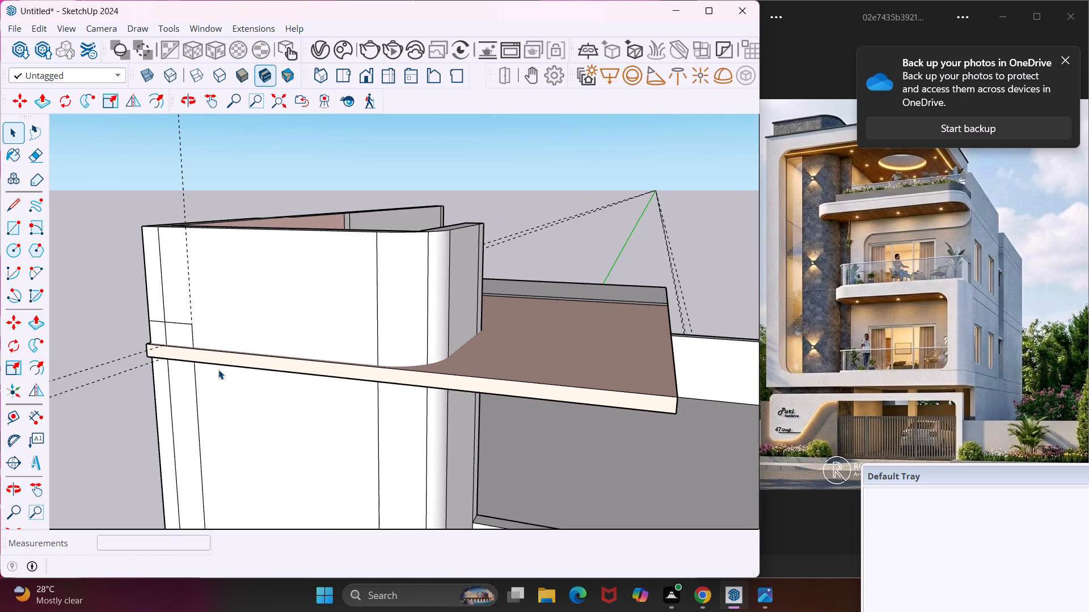
scroll(179, 324, "up", 4)
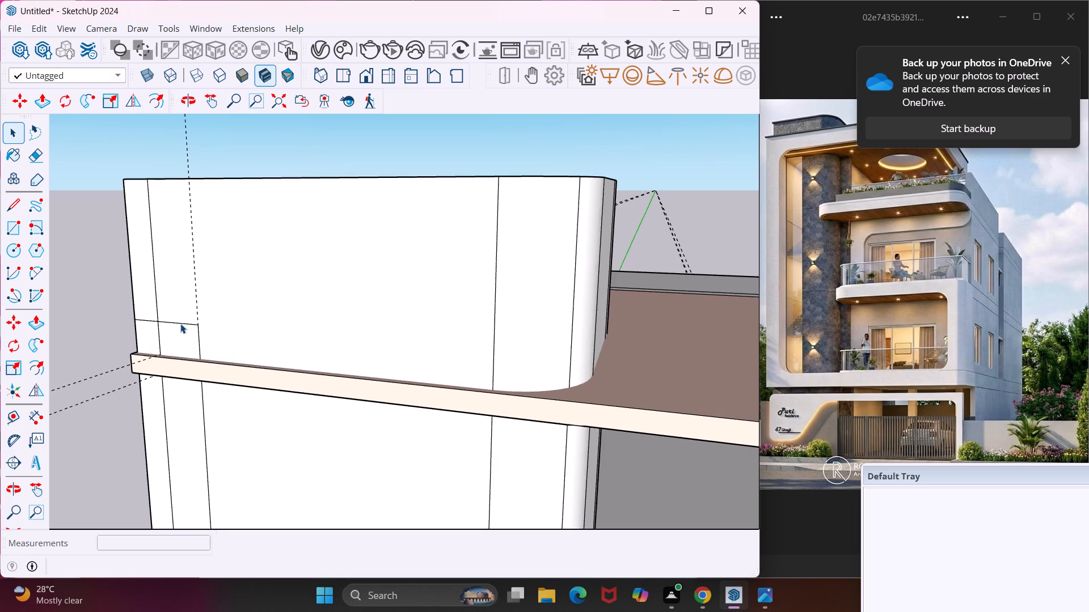
scroll(180, 324, "up", 3)
left_click(181, 324)
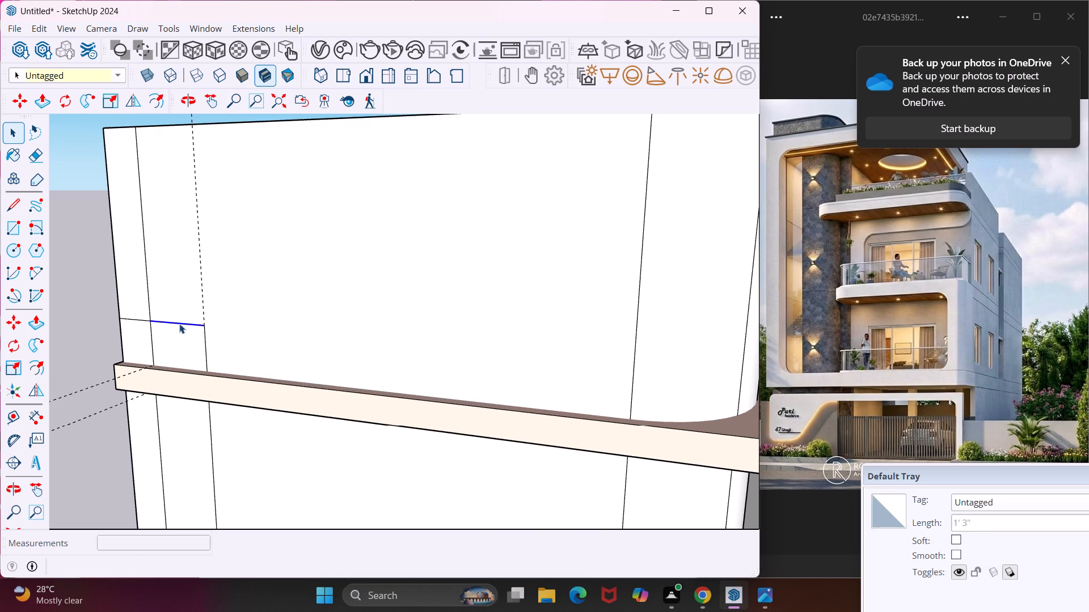
left_click(135, 319, "ctrl")
key("m")
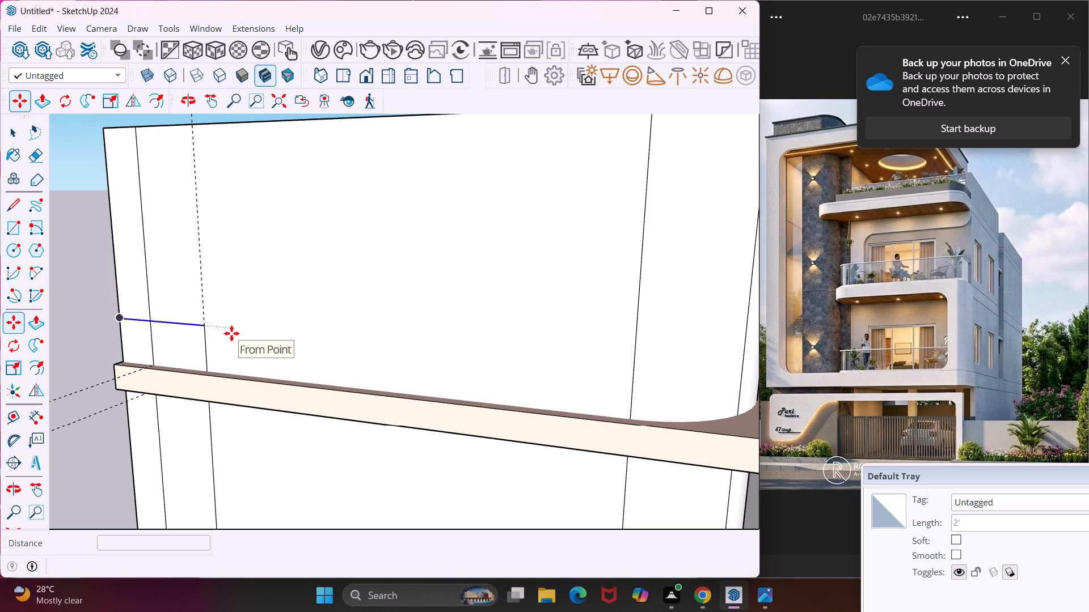
left_click(119, 317)
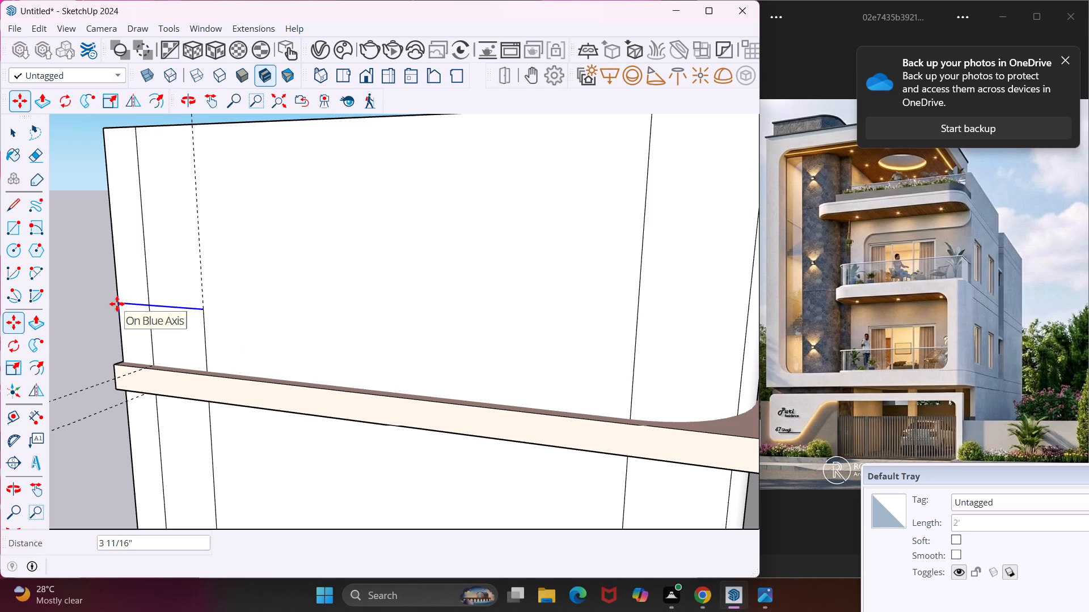
left_click(117, 304)
key("Escape")
key("space")
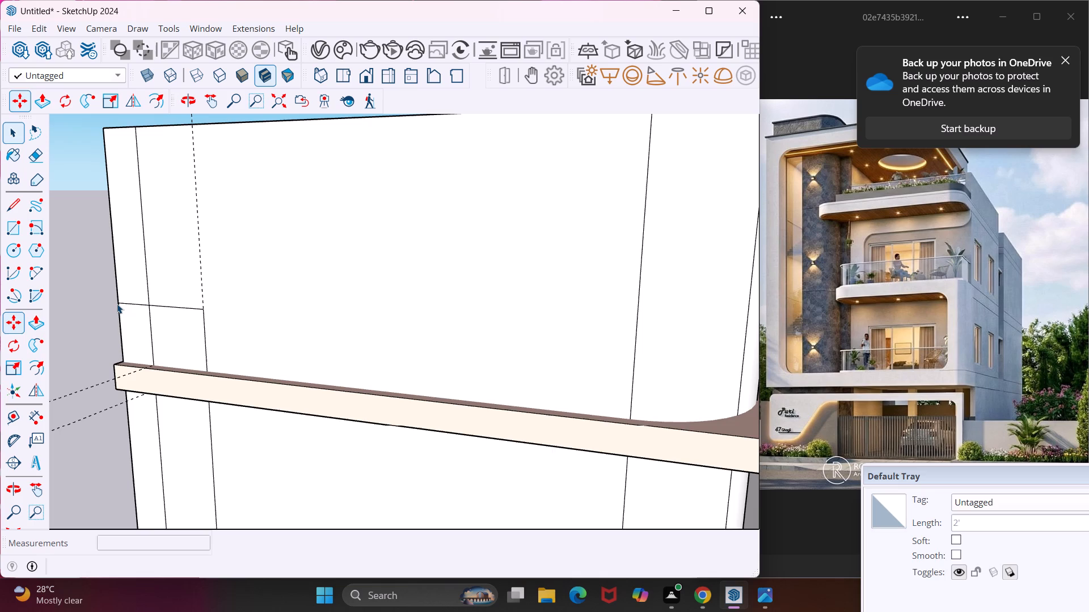
Dismiss the OneDrive photo backup notification covering the reference image.
scroll(106, 304, "down", 6)
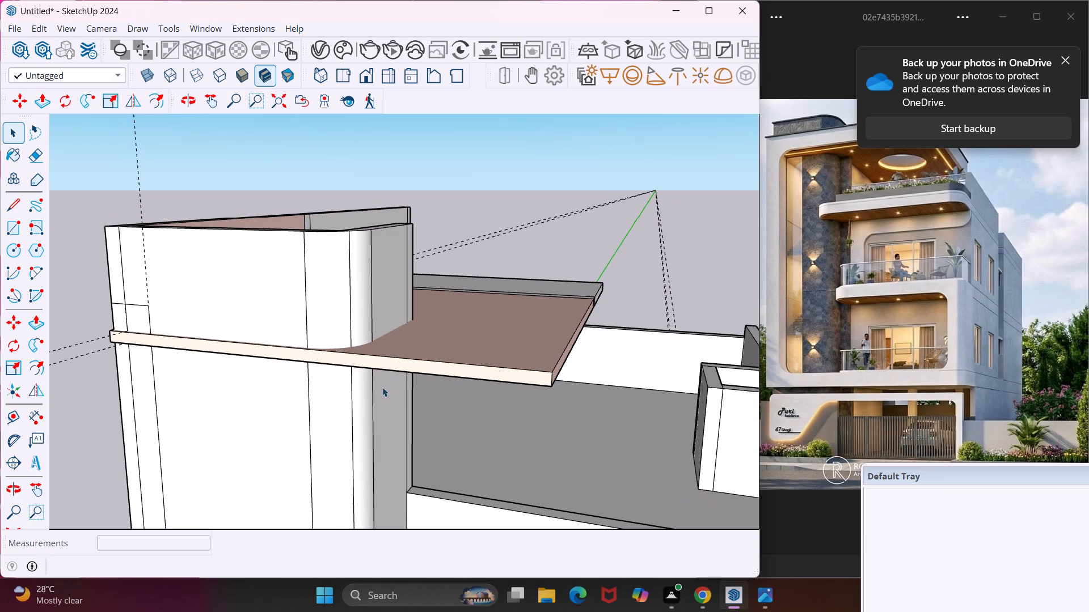
left_click(1062, 56)
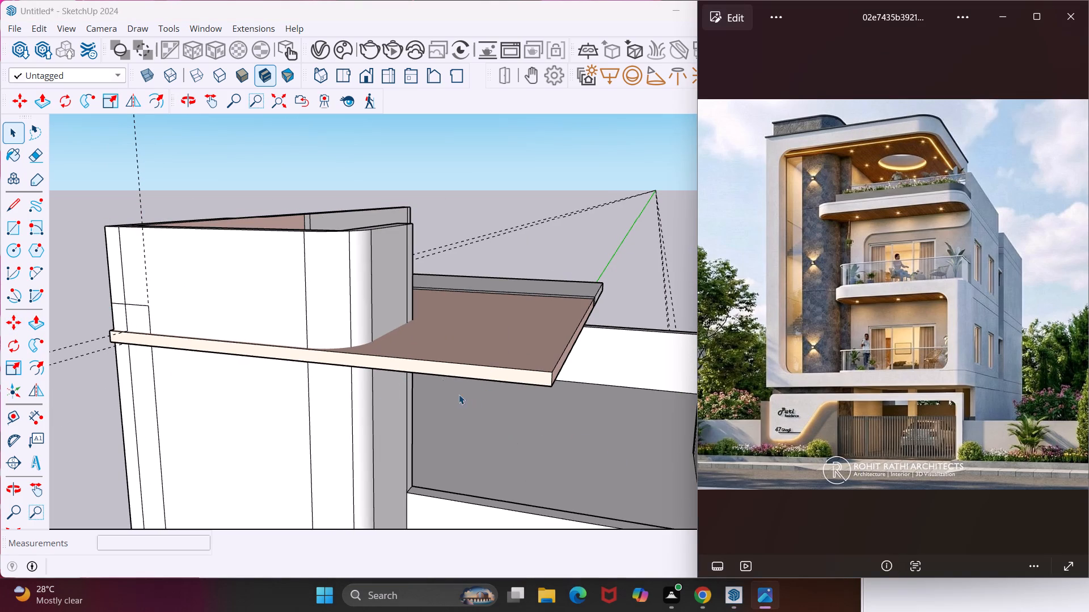
Examine the canopy slab, tower band and lower terrace slab from the front, above and below against the reference.
scroll(390, 343, "down", 2)
middle_click_drag(491, 412, 492, 398)
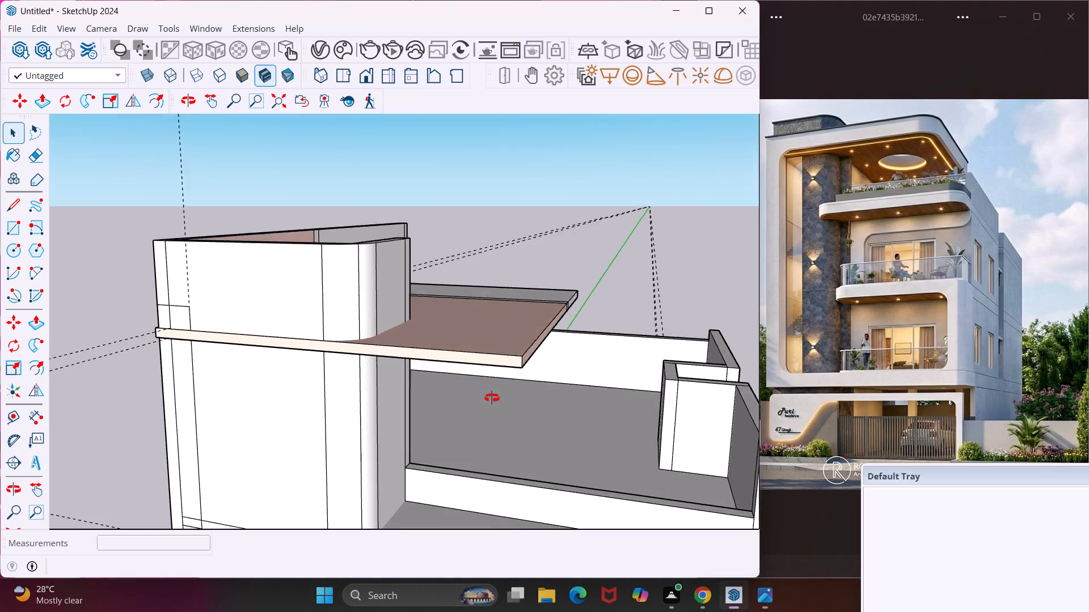
middle_click_drag(492, 398, 509, 341)
scroll(497, 346, "down", 6)
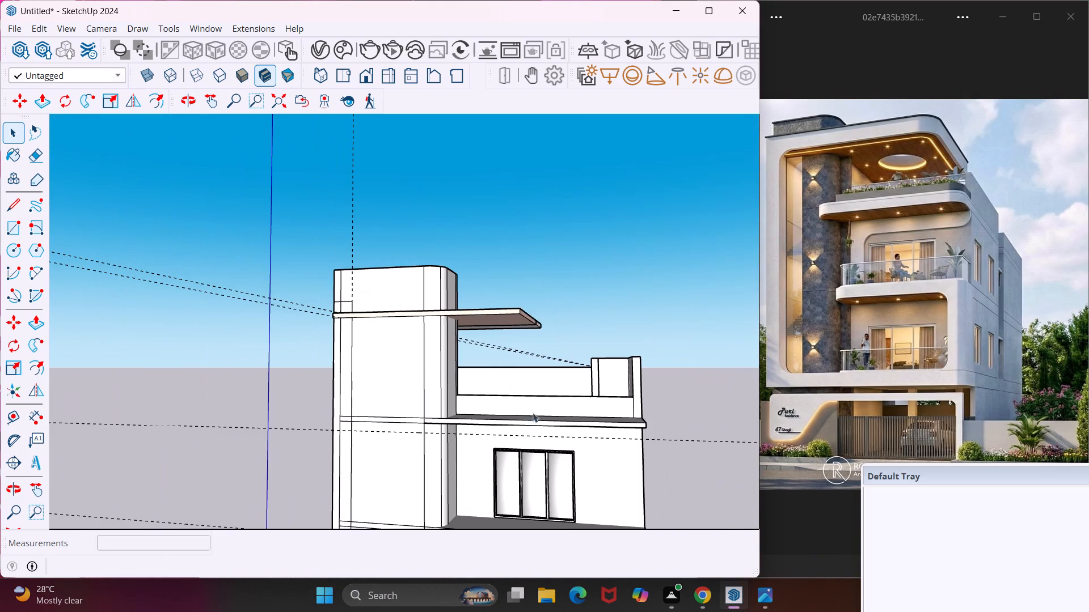
middle_click_drag(536, 416, 598, 470)
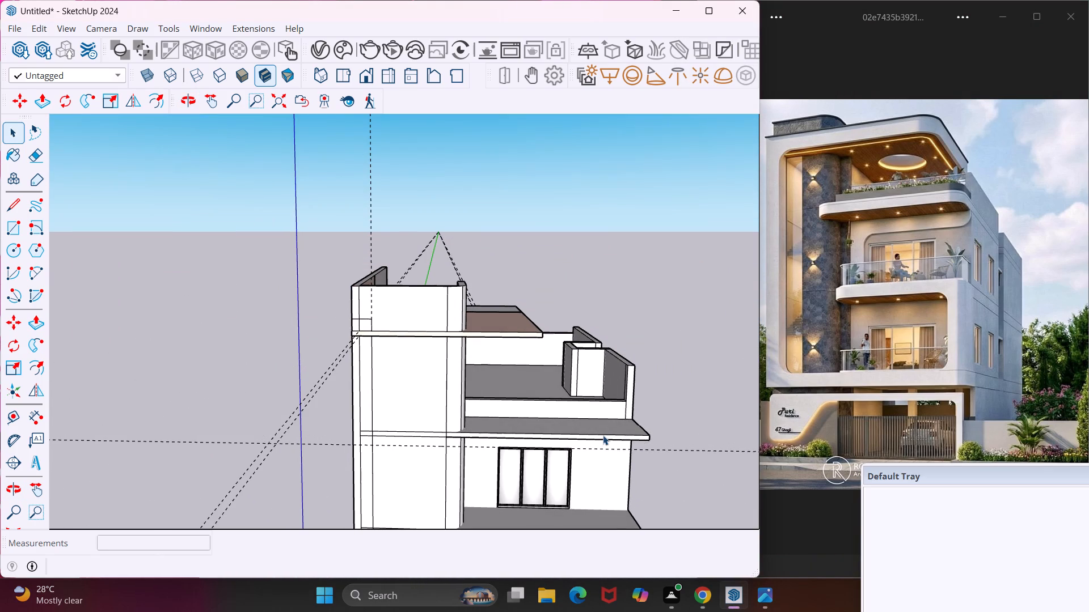
scroll(603, 435, "up", 3)
middle_click_drag(603, 435, 621, 384)
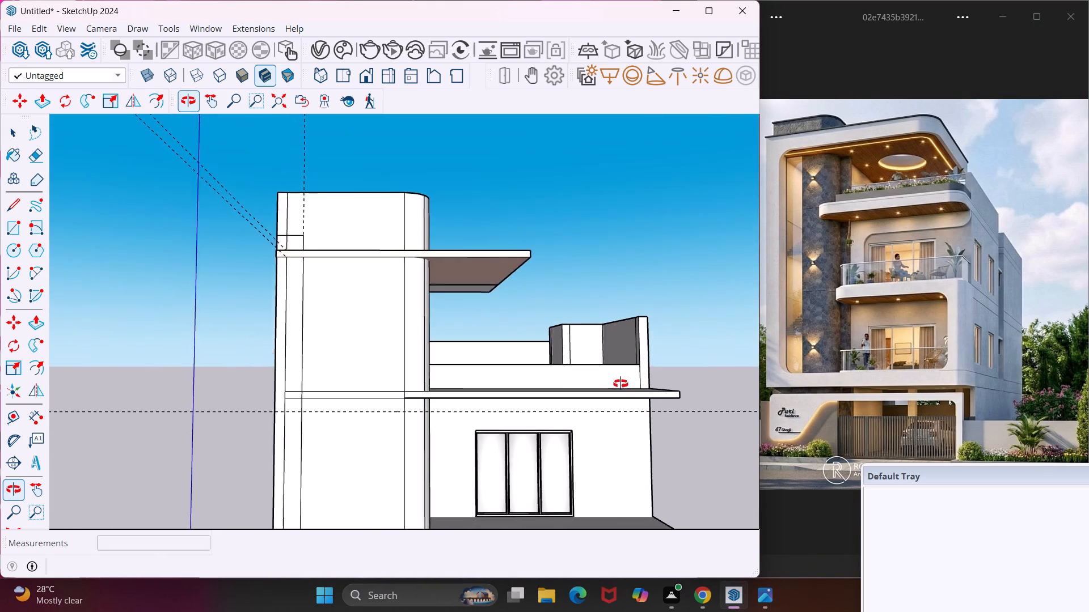
middle_click_drag(621, 384, 639, 437)
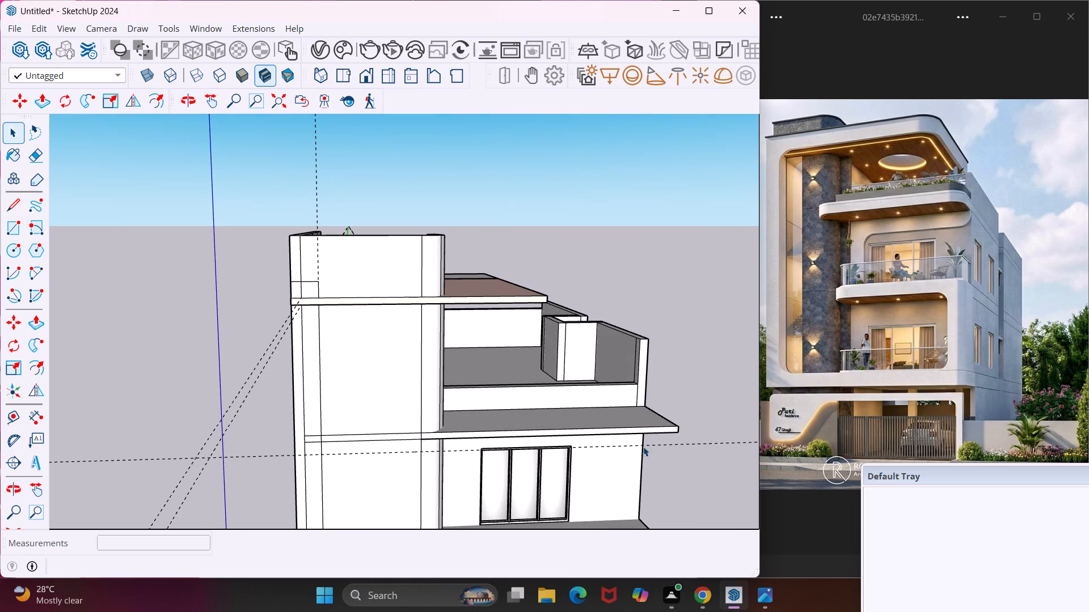
scroll(645, 447, "up", 3)
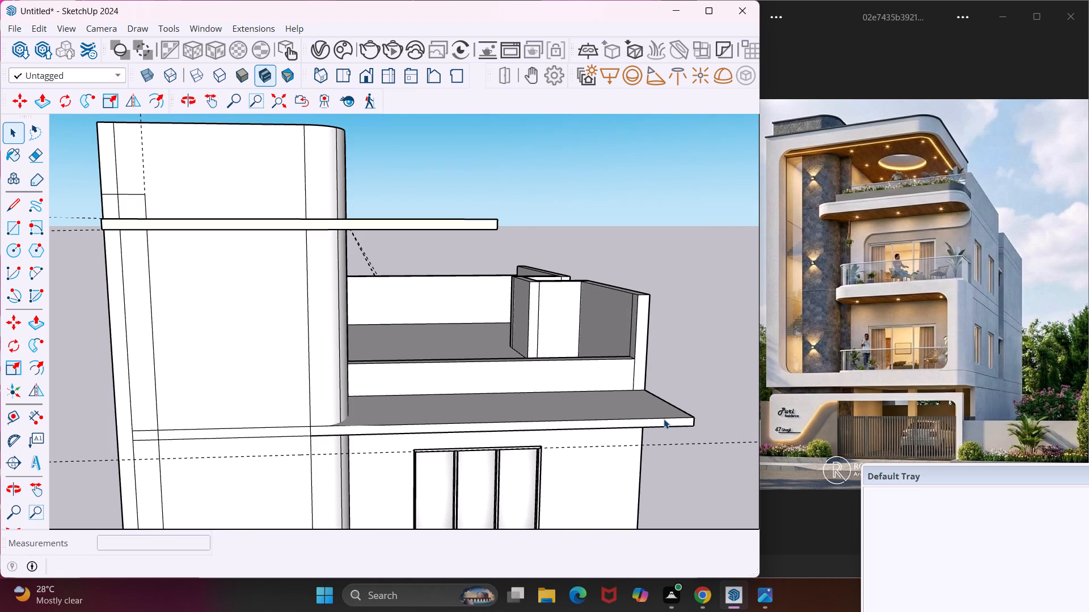
middle_click_drag(664, 419, 662, 372)
scroll(664, 419, "up", 1)
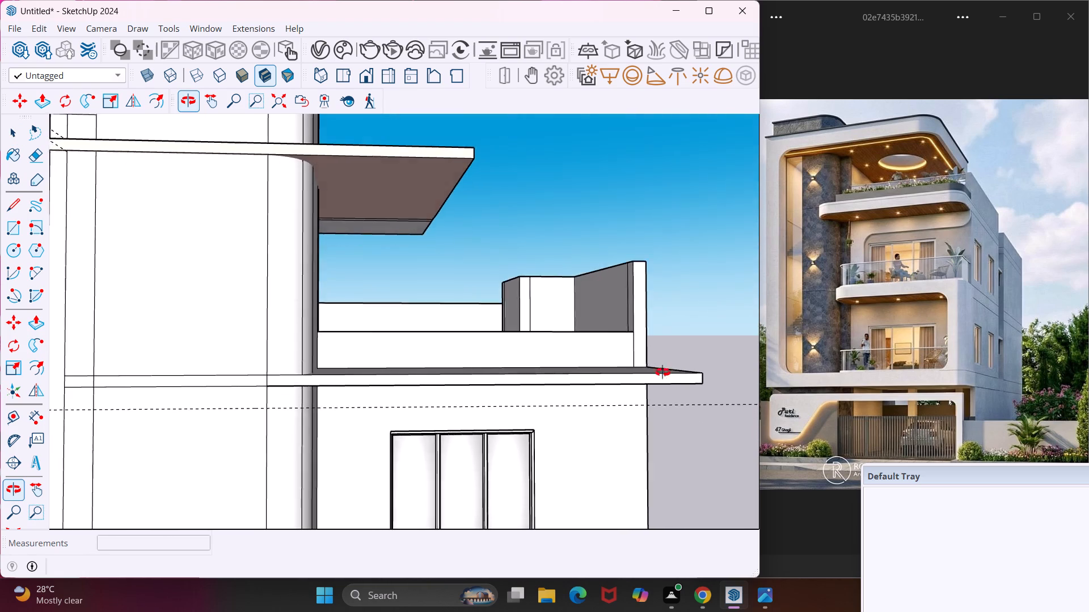
middle_click_drag(662, 372, 712, 375)
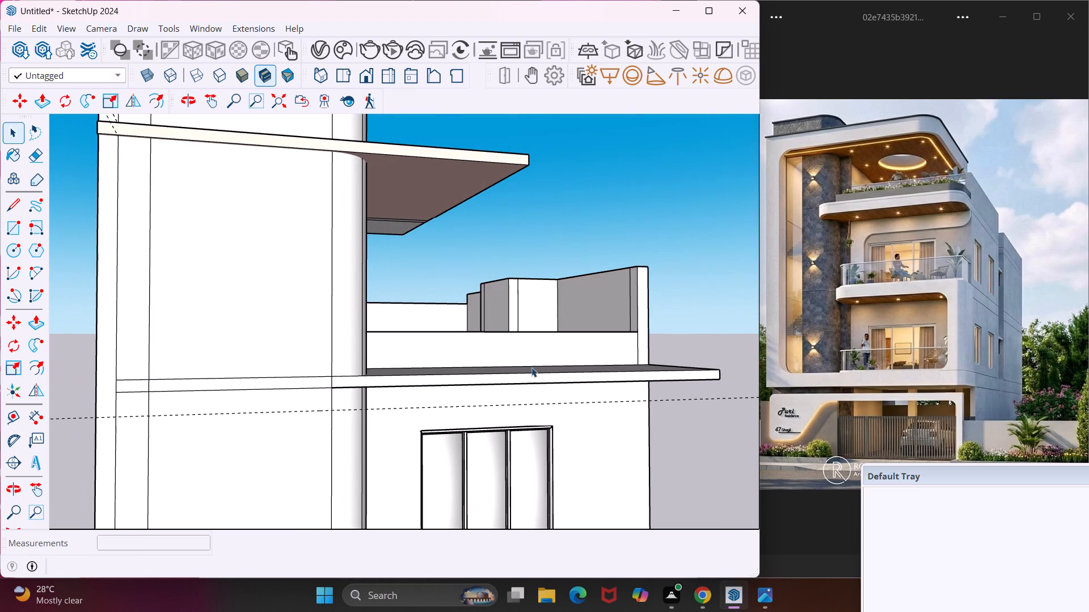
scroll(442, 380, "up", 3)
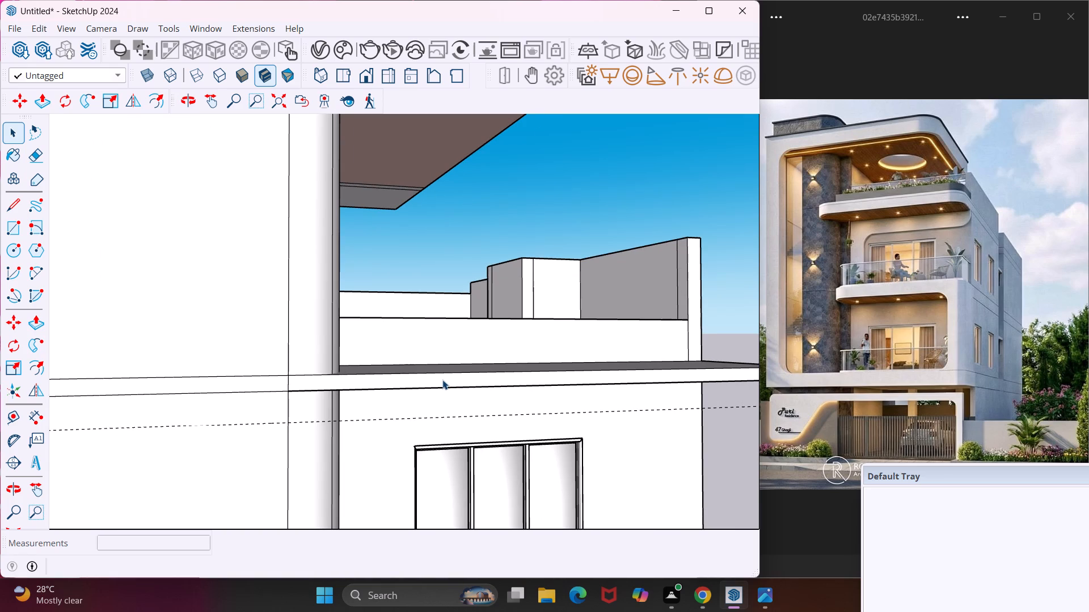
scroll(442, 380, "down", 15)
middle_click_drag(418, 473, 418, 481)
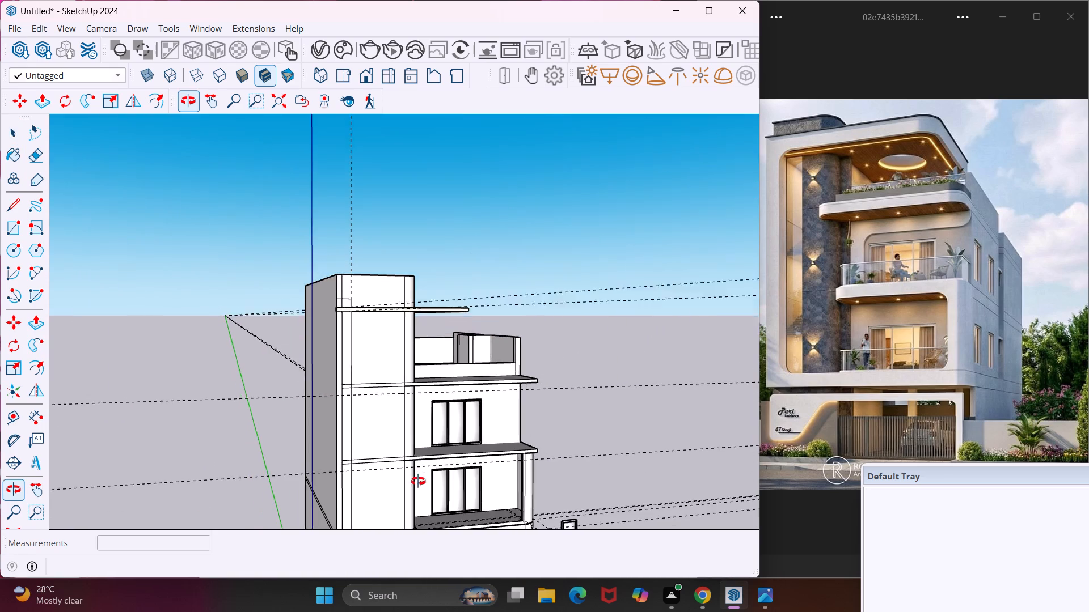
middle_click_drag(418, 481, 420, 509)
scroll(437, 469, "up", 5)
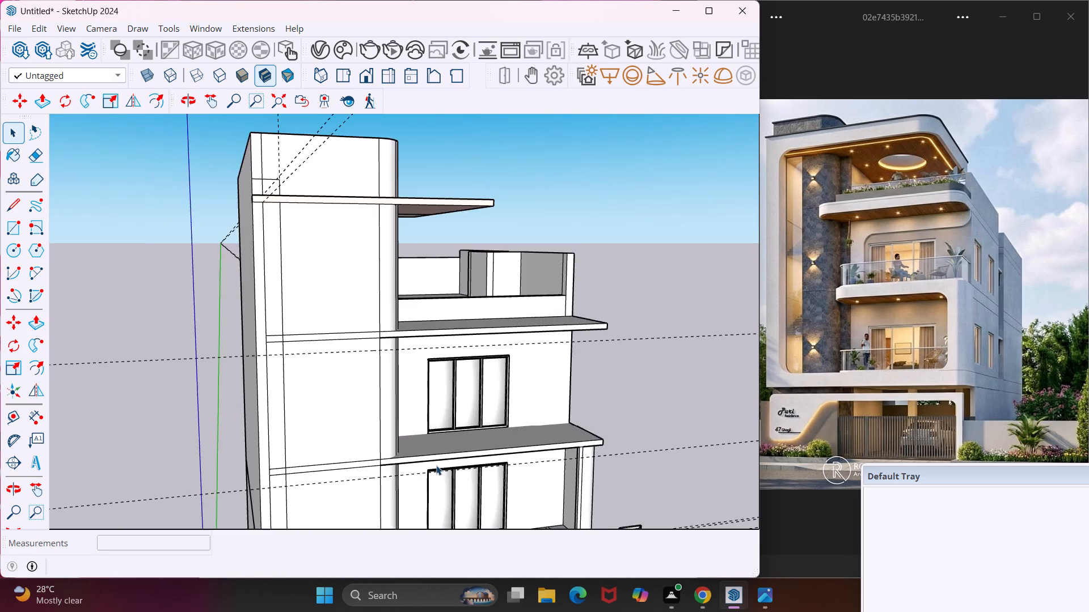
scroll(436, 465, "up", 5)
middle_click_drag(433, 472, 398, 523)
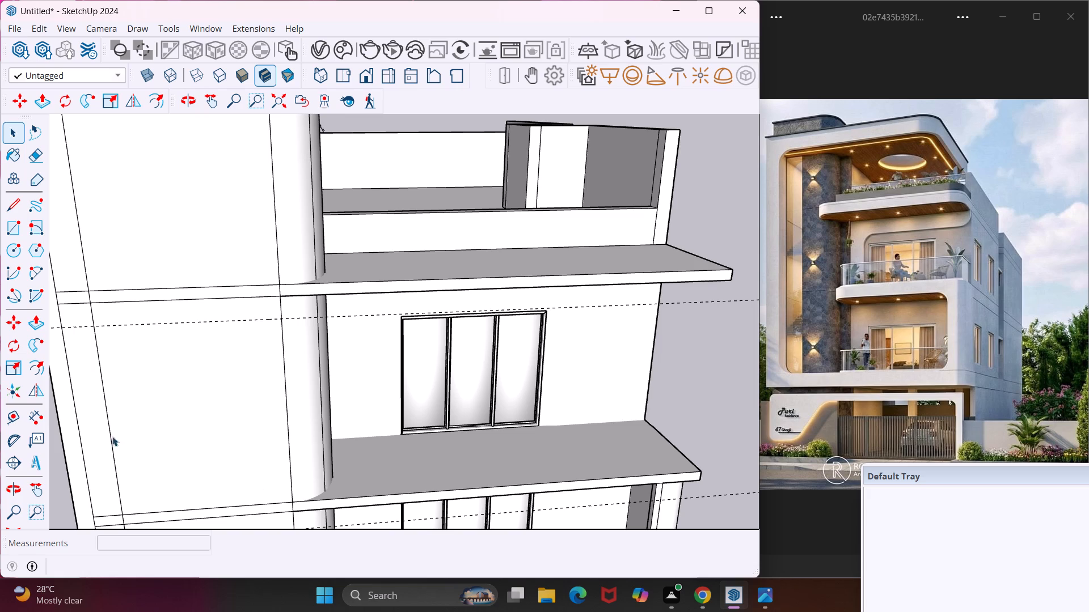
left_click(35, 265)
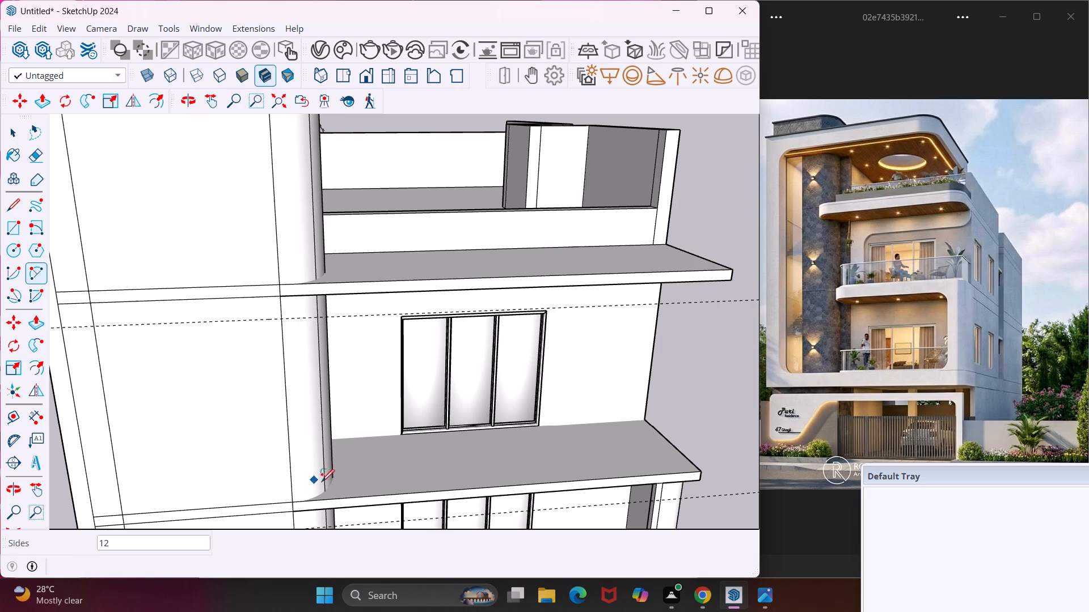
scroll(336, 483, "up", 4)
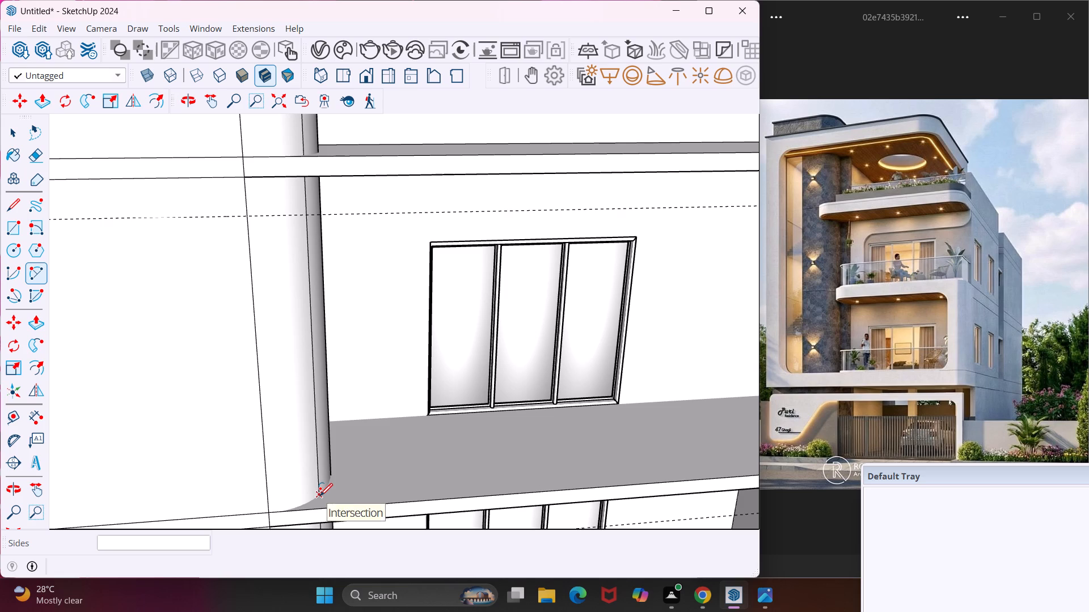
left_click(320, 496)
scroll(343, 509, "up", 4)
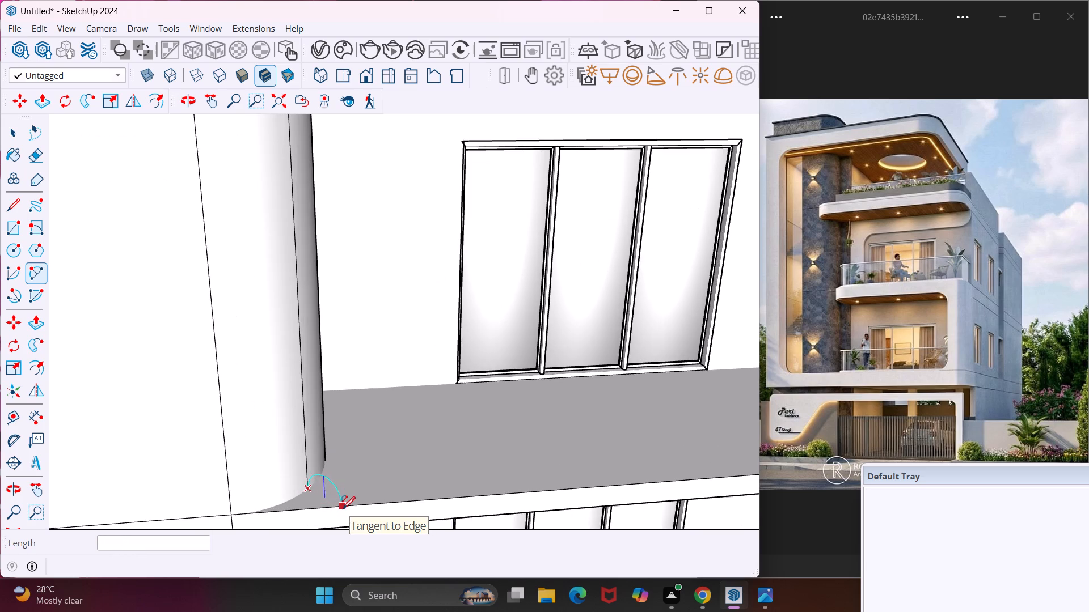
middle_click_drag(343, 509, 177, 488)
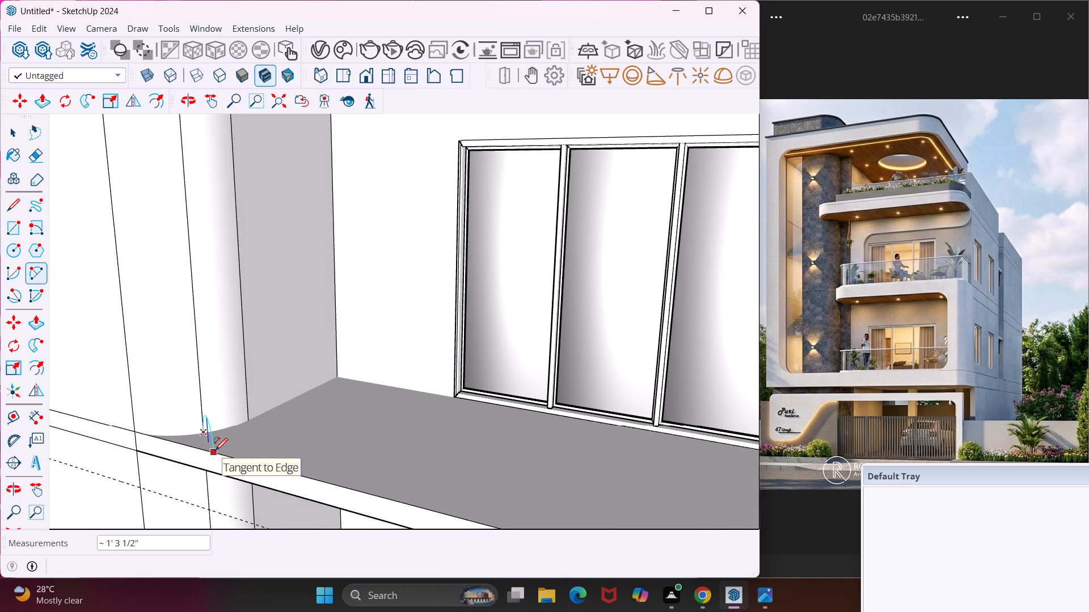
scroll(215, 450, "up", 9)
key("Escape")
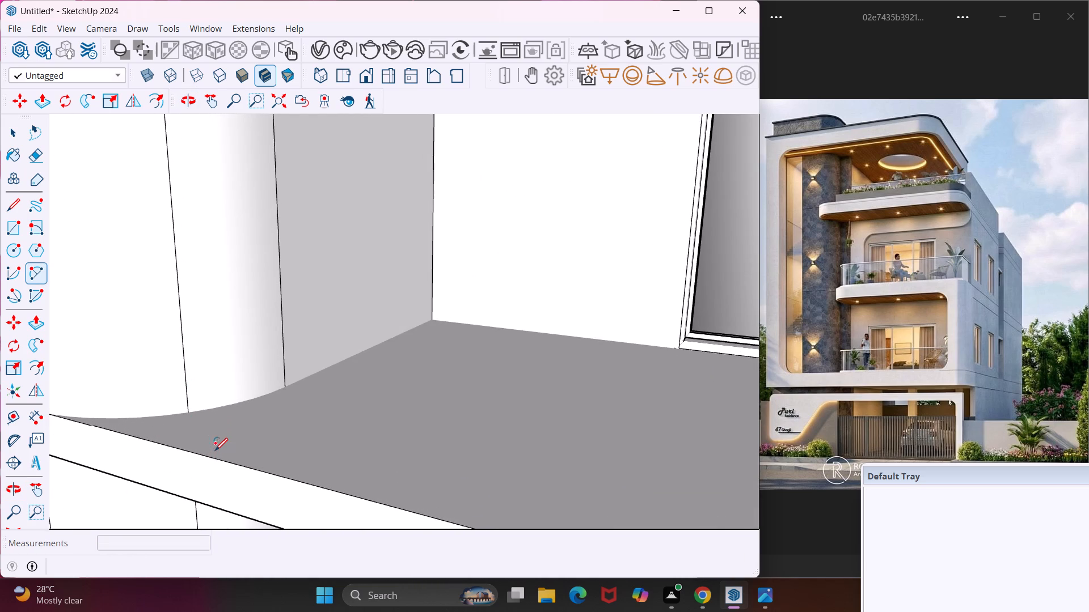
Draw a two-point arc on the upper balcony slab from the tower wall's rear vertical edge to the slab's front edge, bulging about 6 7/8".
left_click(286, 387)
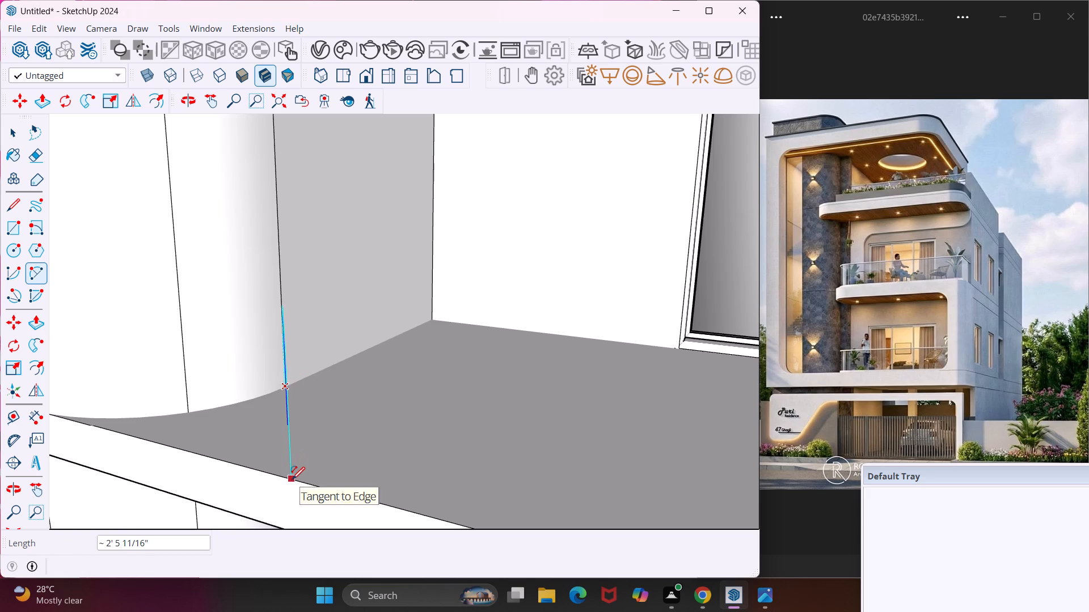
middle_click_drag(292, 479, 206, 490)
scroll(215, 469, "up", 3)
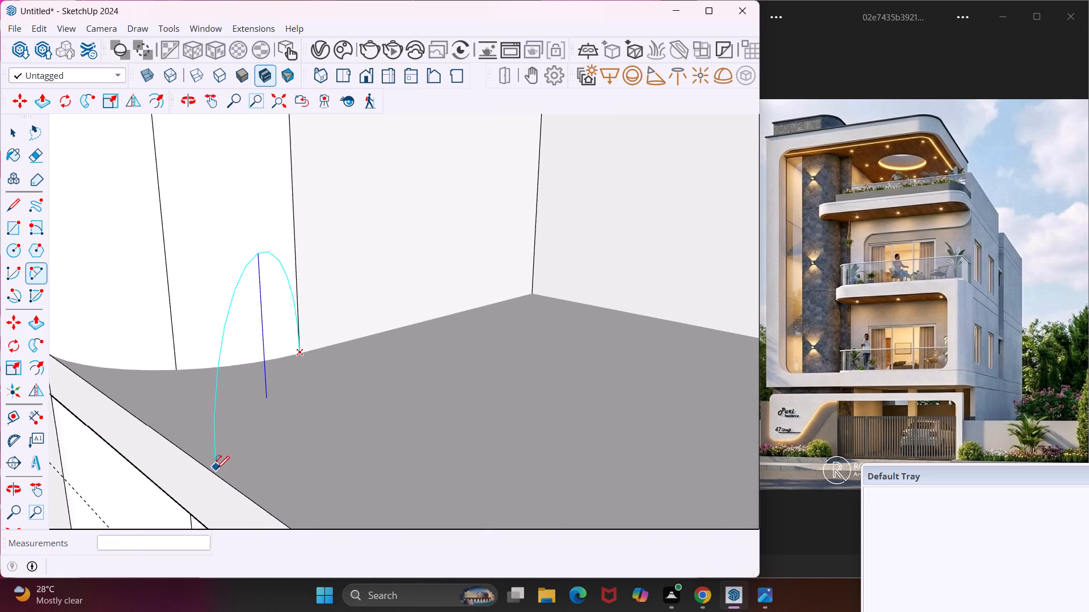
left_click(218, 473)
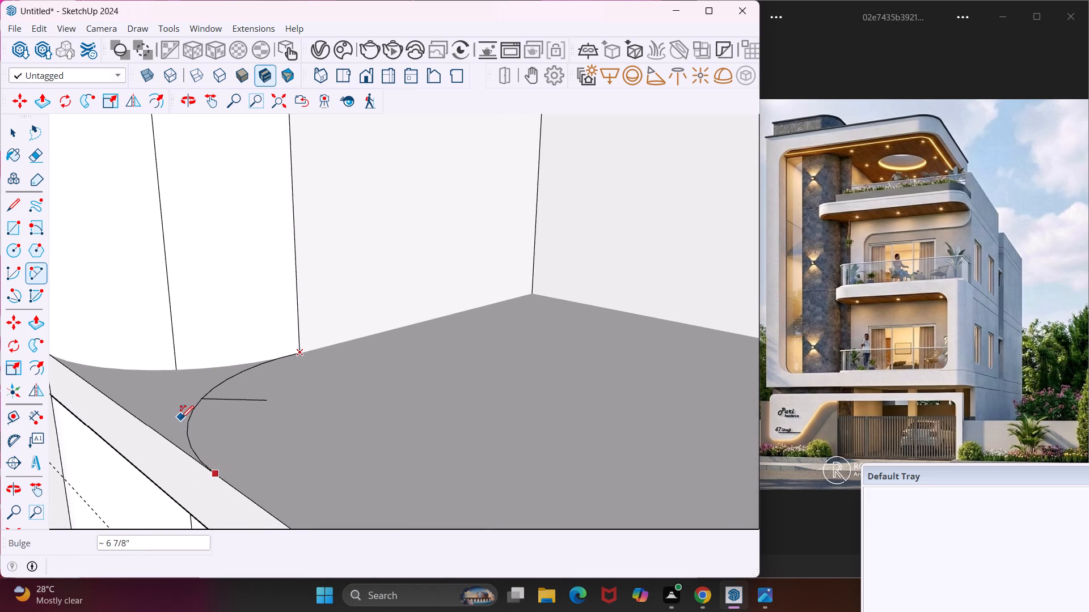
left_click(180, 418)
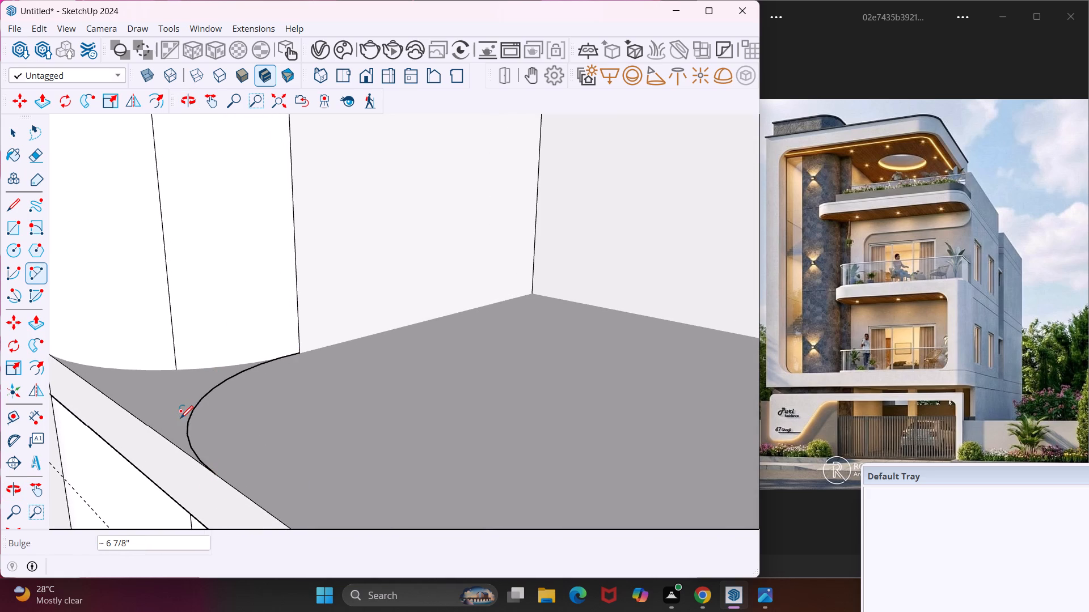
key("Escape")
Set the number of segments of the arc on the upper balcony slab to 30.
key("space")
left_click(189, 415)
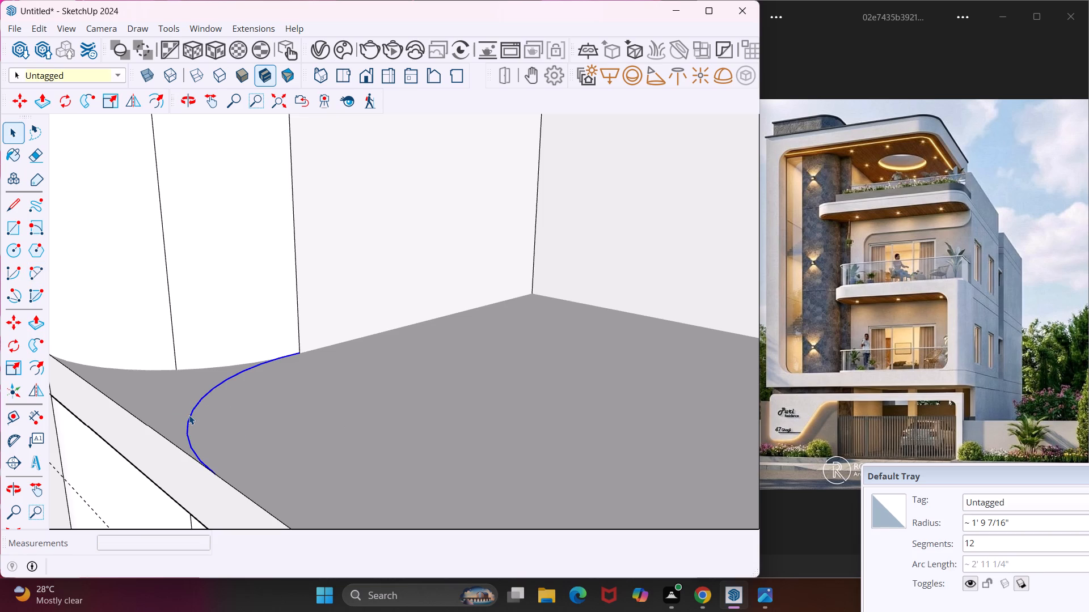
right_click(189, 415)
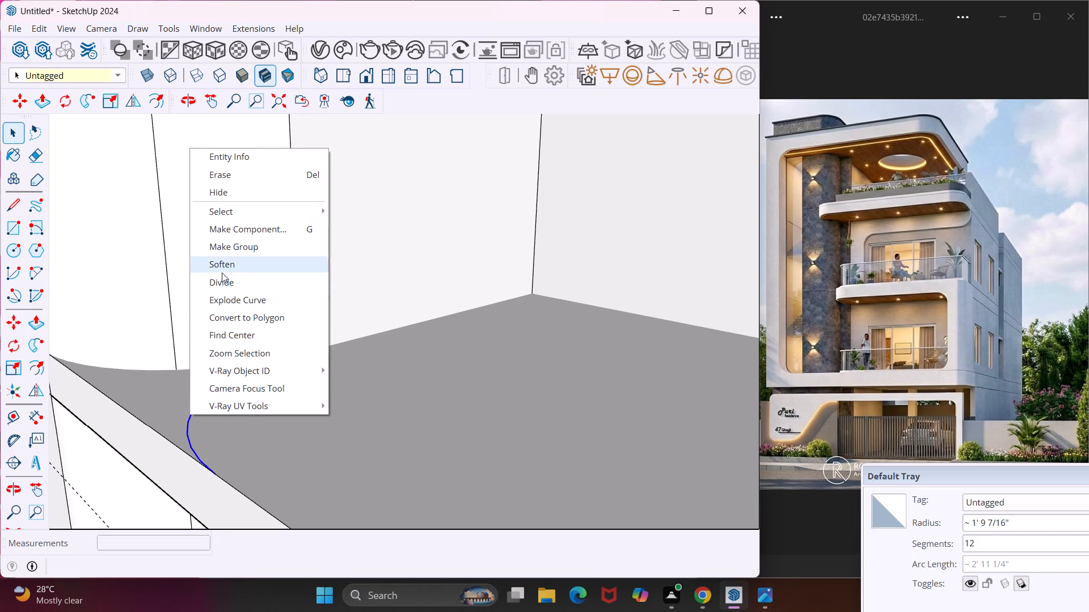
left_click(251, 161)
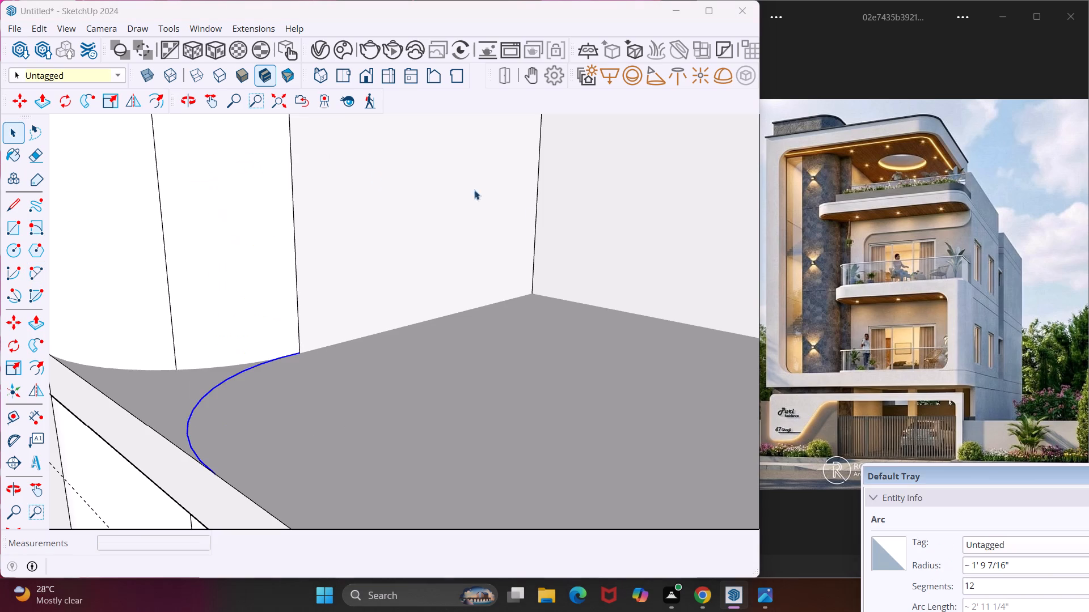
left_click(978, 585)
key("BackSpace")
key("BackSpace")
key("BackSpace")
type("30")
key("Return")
Examine where the arc meets the balcony slab's front edge, selecting the slab's top face to check whether the arc divides it.
scroll(525, 450, "down", 4)
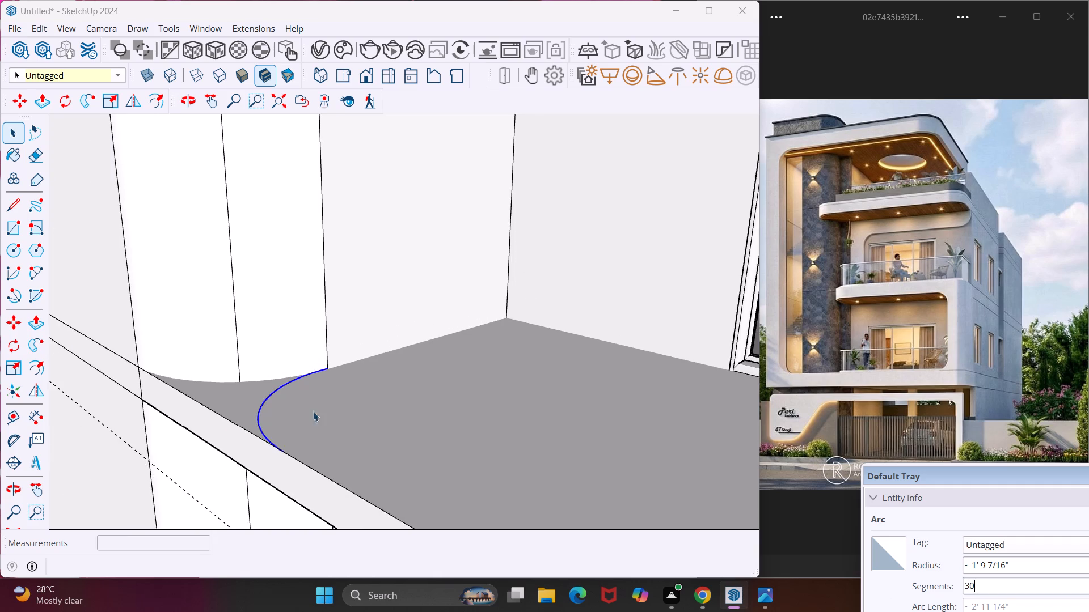
middle_click_drag(280, 426, 452, 320)
scroll(430, 312, "down", 12)
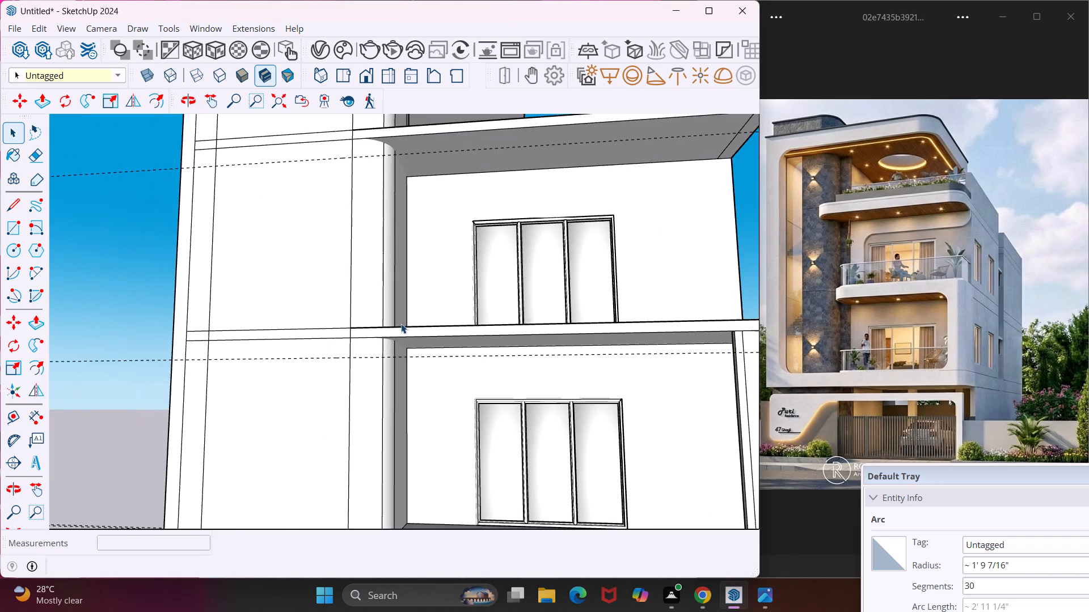
scroll(401, 324, "down", 3)
middle_click_drag(402, 300, 398, 379)
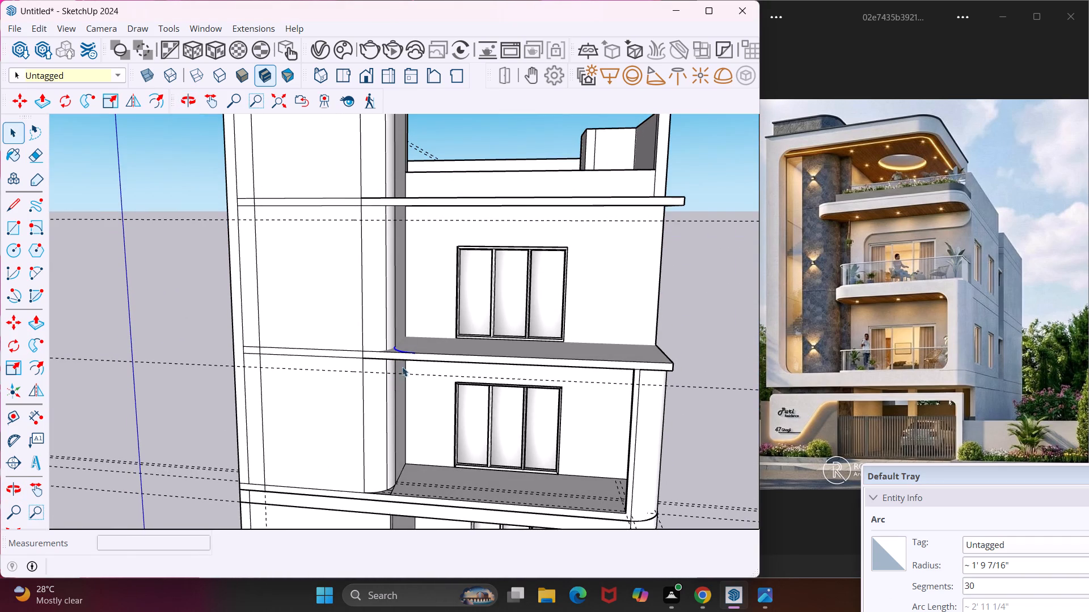
scroll(413, 361, "up", 16)
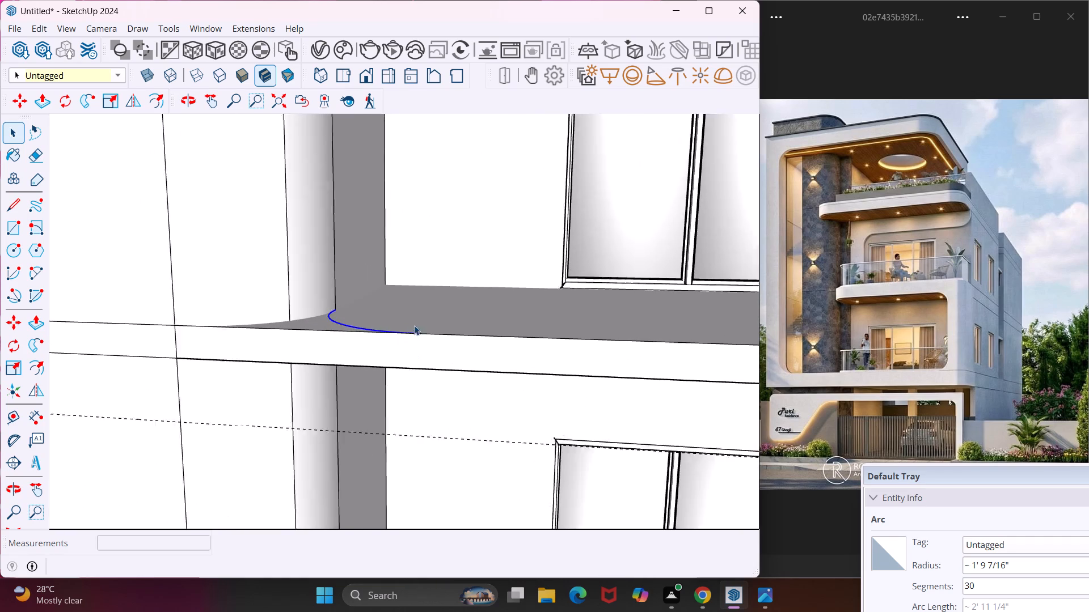
scroll(414, 325, "up", 2)
left_click(293, 320)
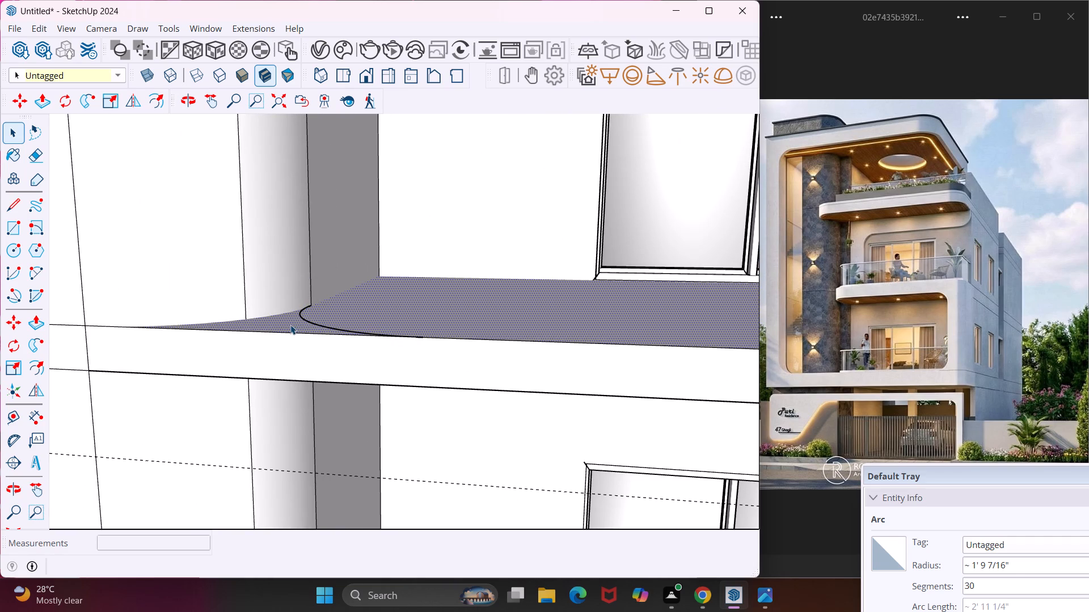
scroll(290, 325, "up", 4)
left_click(290, 325)
middle_click_drag(290, 327, 212, 430)
scroll(430, 420, "up", 9)
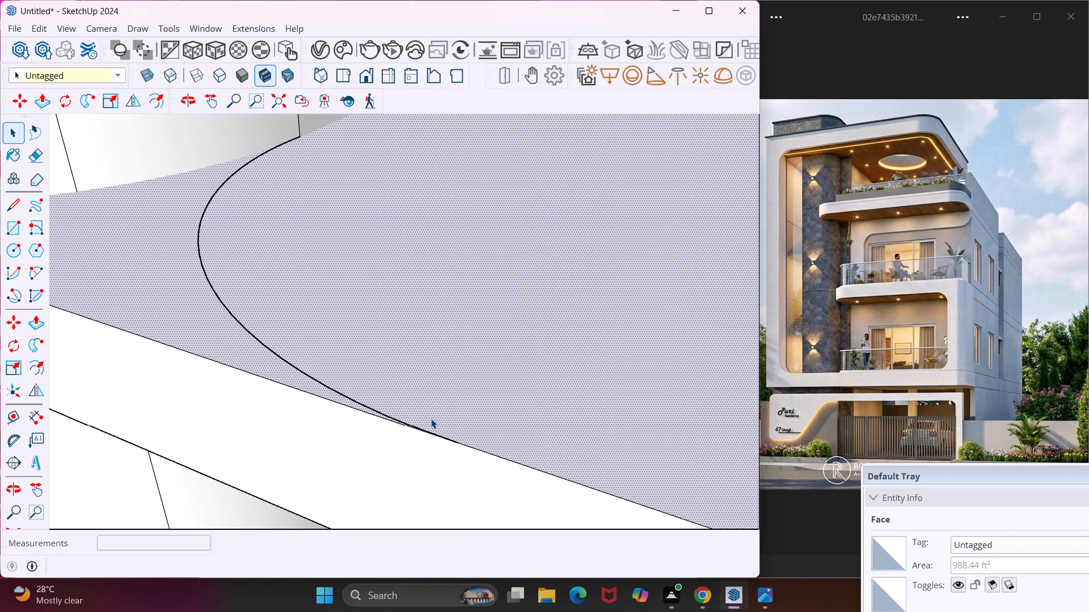
scroll(378, 402, "up", 9)
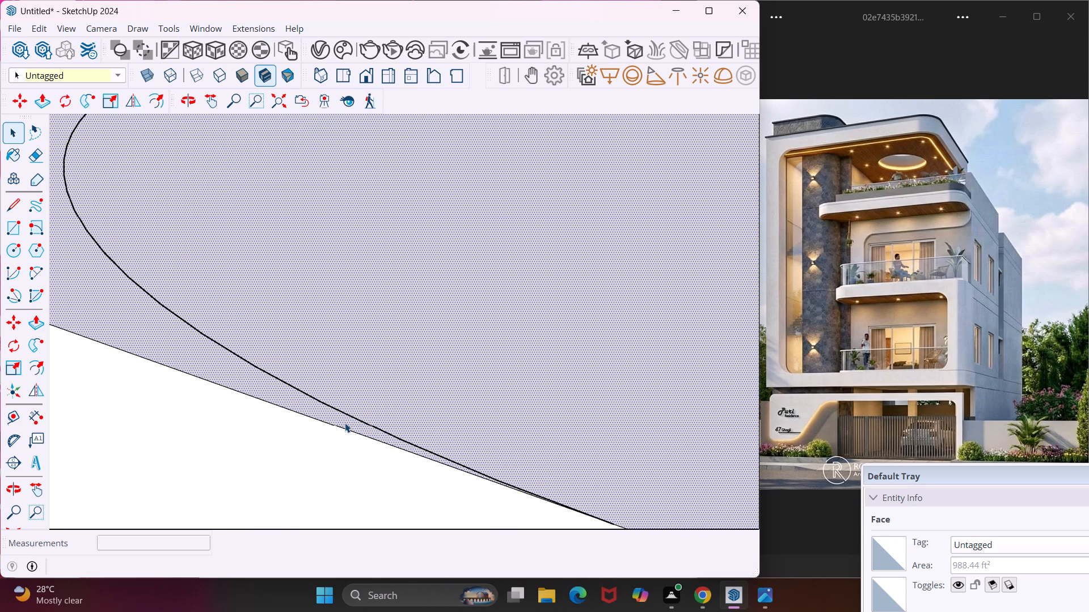
double_click(345, 423)
left_click(334, 420)
left_click(332, 417)
scroll(332, 415, "down", 12)
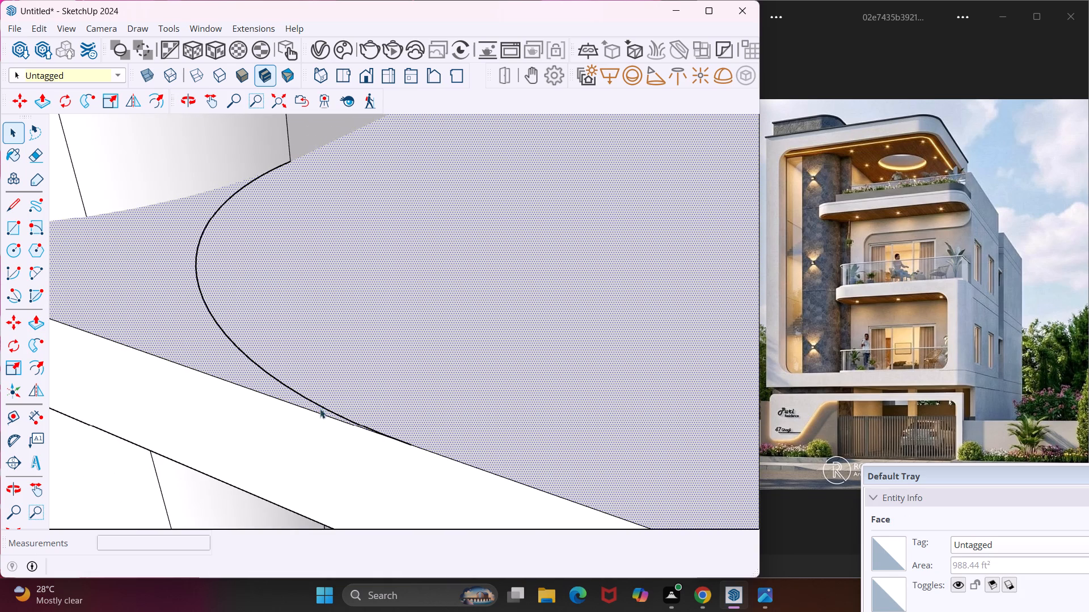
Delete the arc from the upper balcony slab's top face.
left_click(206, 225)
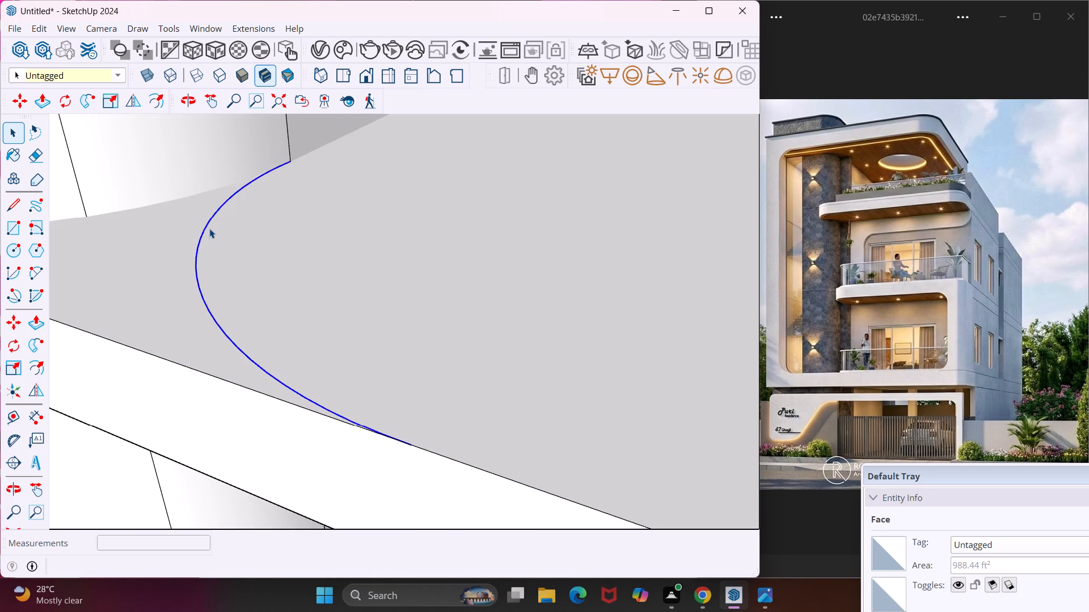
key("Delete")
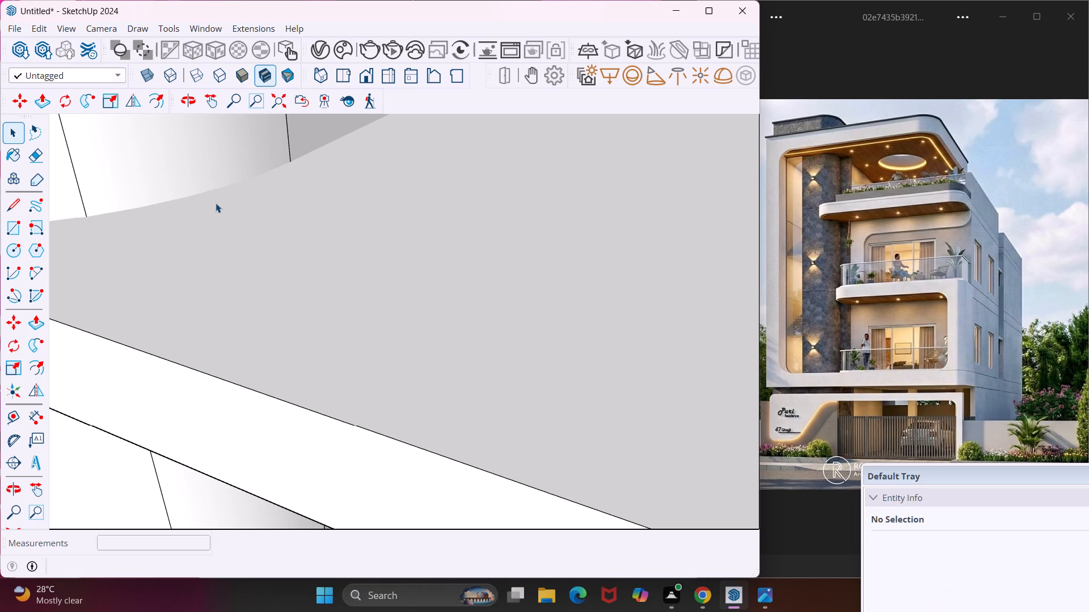
Redraw the two-point arc from the tower wall's rear vertical edge to the balcony slab's front edge, about 2' 6" long with a 4 15/16" bulge.
left_click(39, 268)
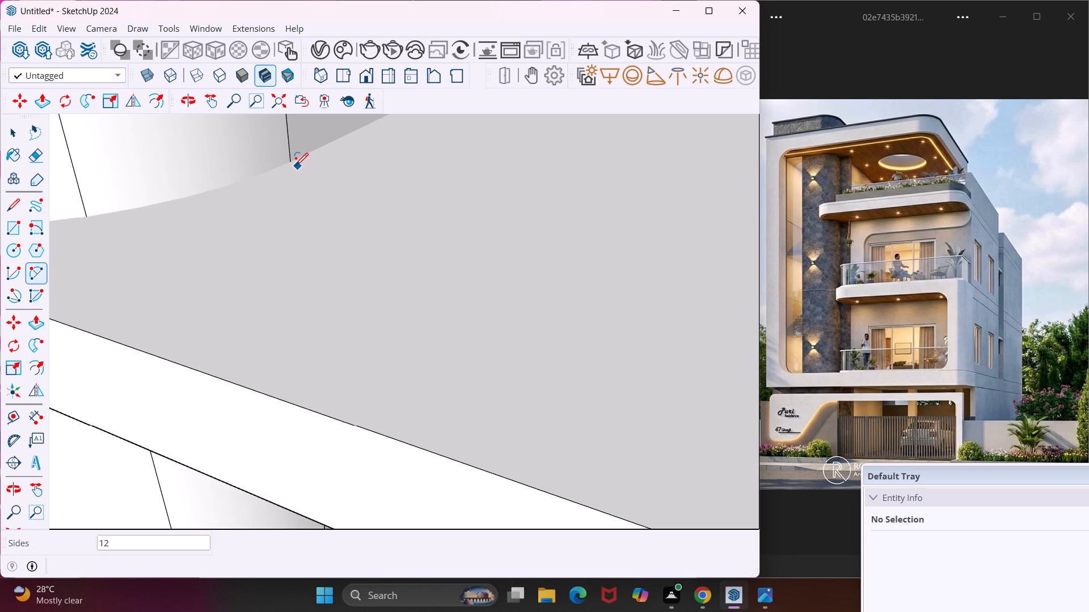
scroll(290, 159, "up", 10)
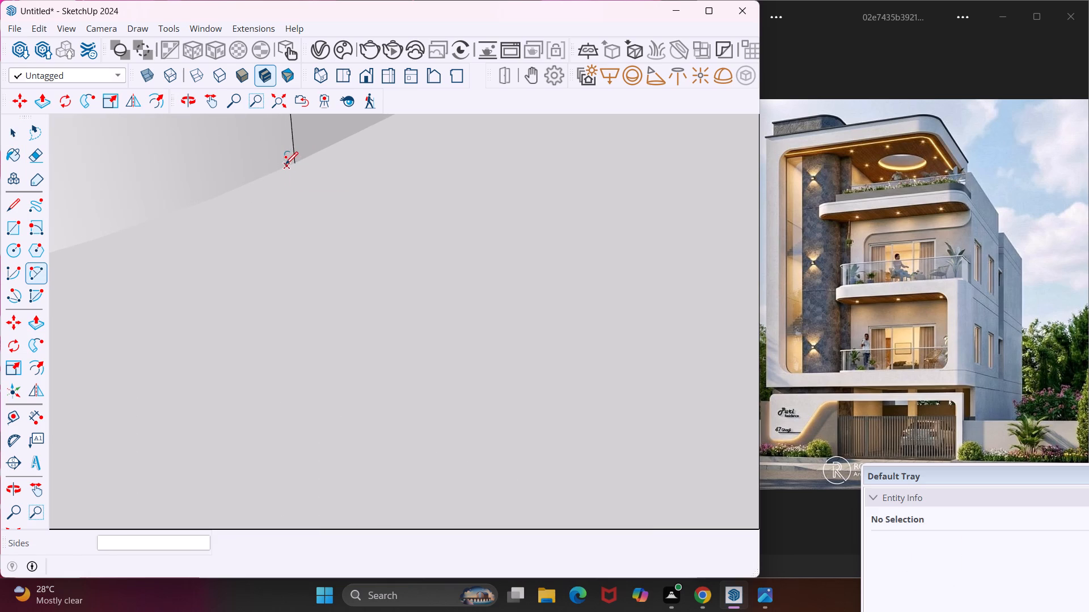
left_click(298, 162)
scroll(288, 226, "down", 16)
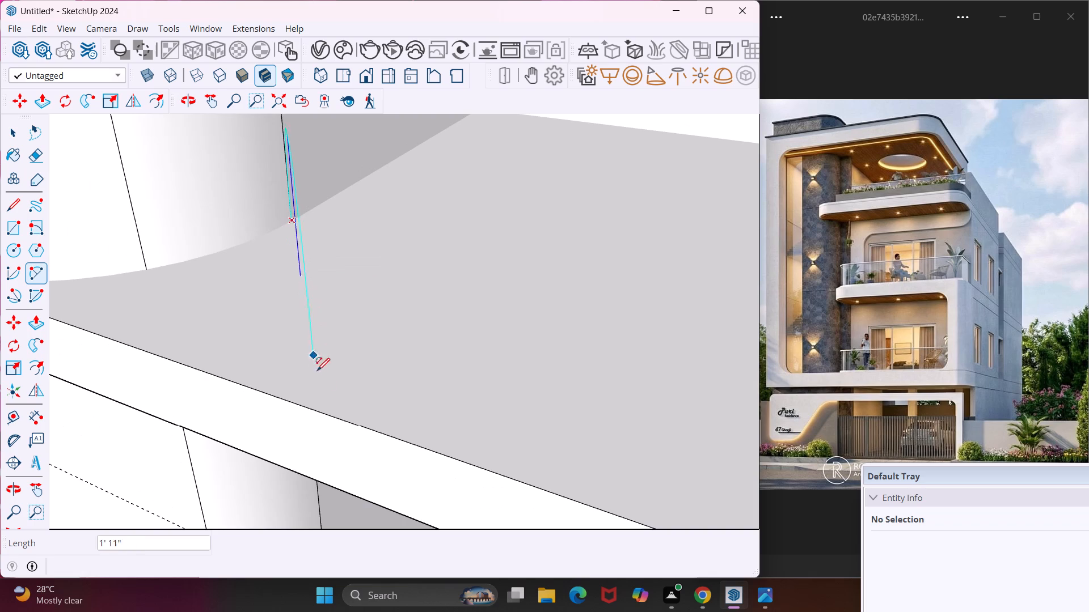
left_click(335, 416)
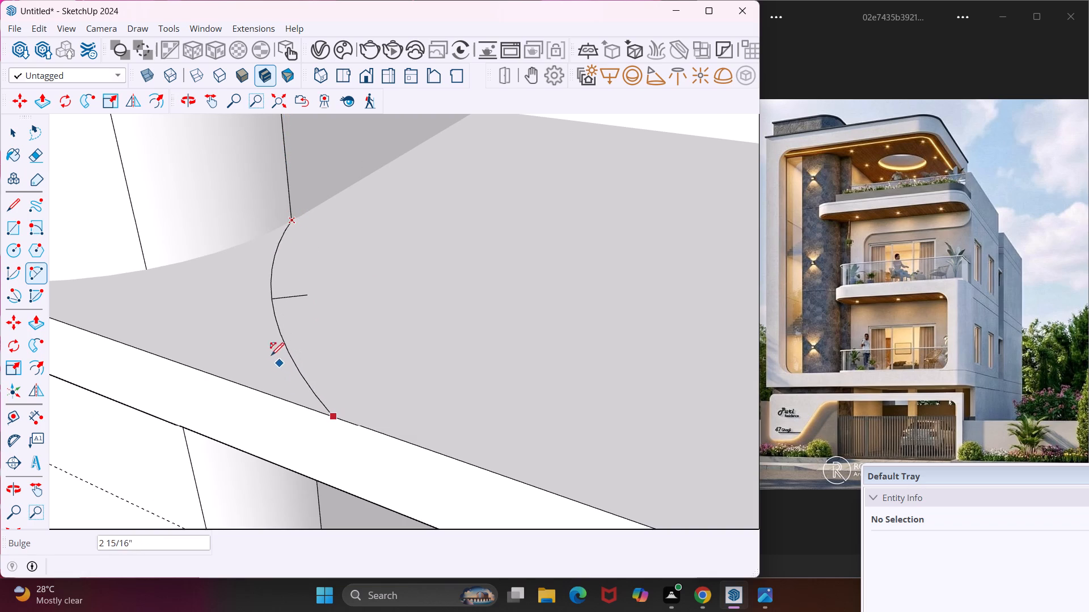
left_click(247, 387)
key("Escape")
Select the arc and the upper balcony slab's top face to check whether the arc divides it, examining its end at the tower wall.
key("space")
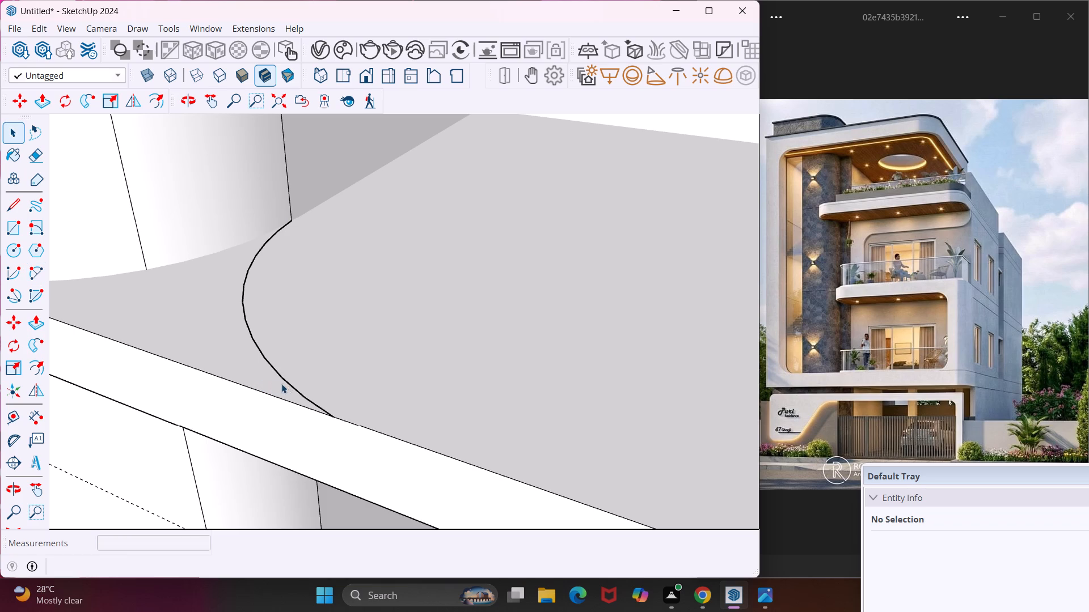
left_click(290, 385)
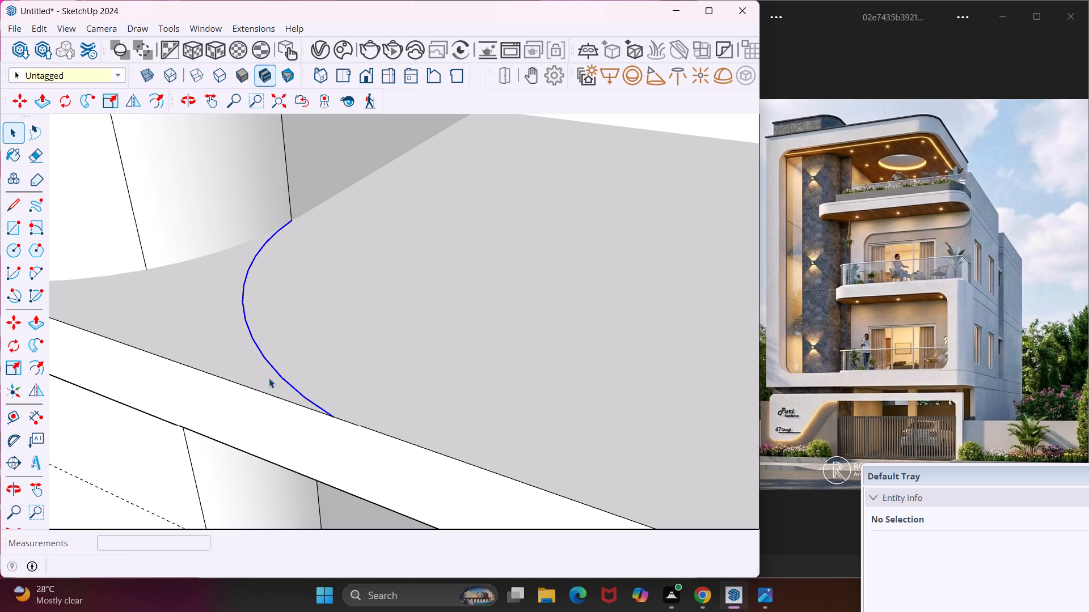
left_click(269, 378)
left_click(256, 368)
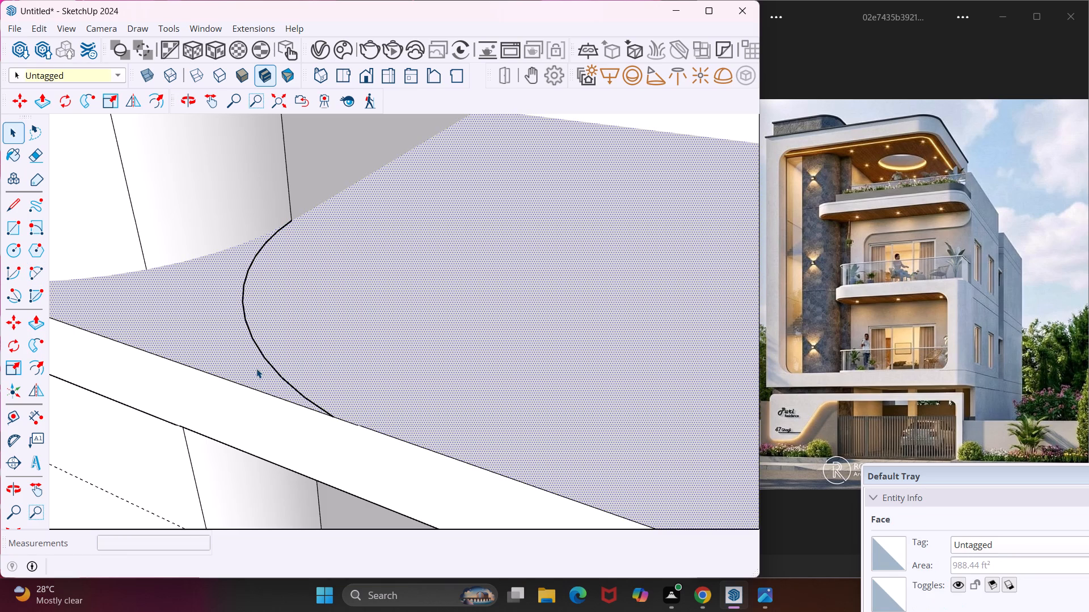
scroll(293, 215, "up", 9)
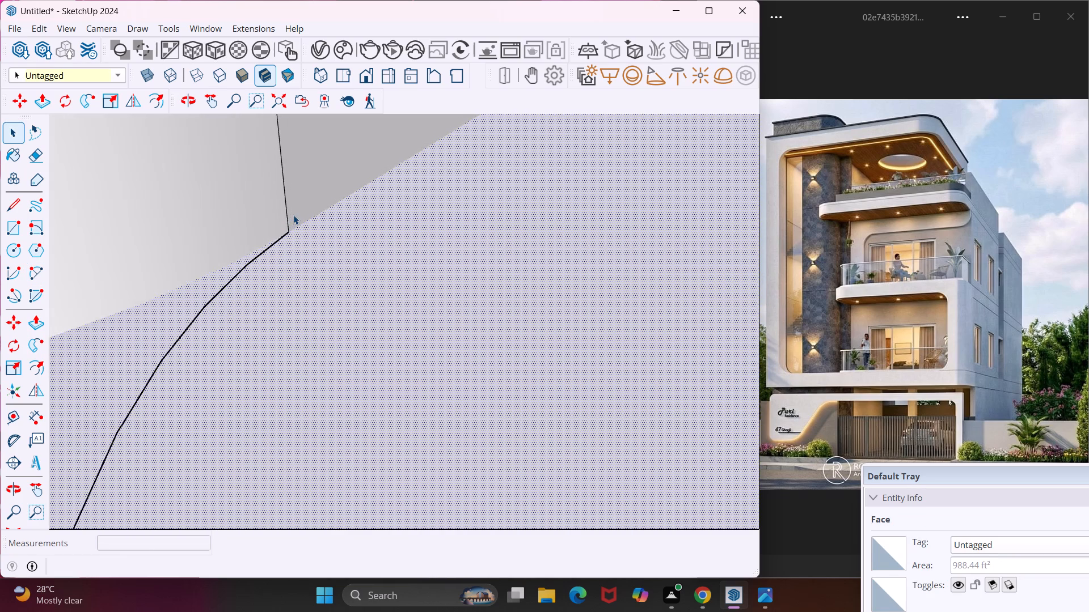
scroll(293, 215, "up", 18)
scroll(289, 217, "up", 5)
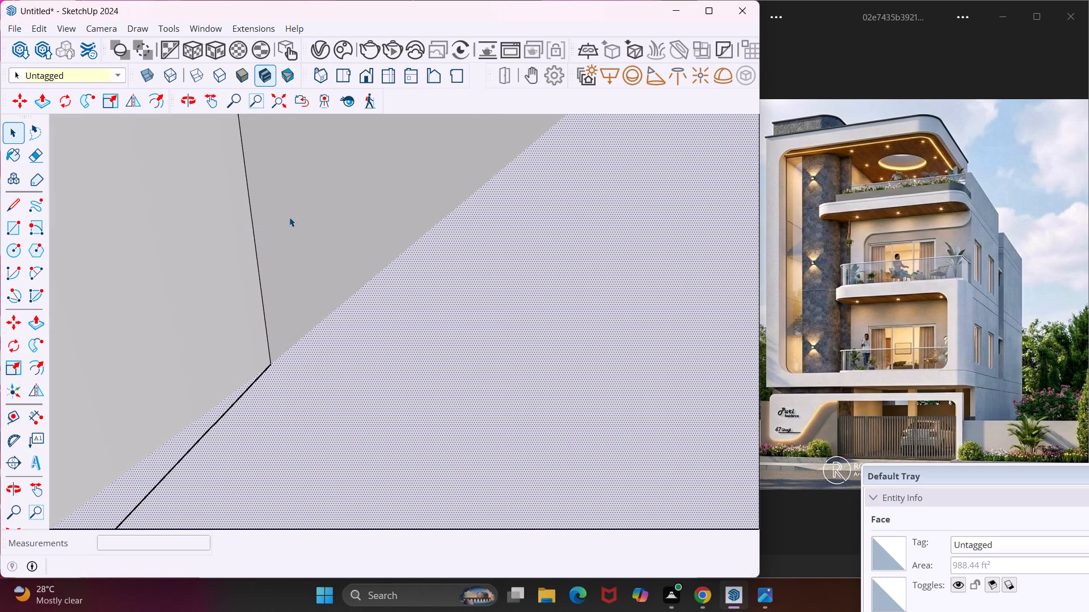
scroll(262, 372, "up", 15)
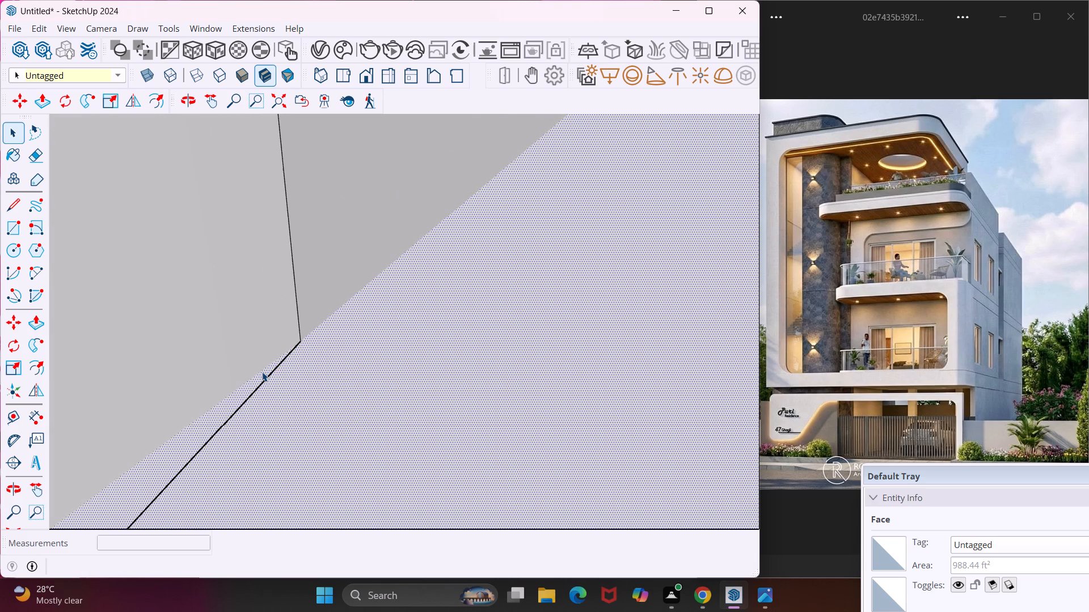
Undo the arc redrawn on the upper balcony slab's top face.
key("ctrl+z")
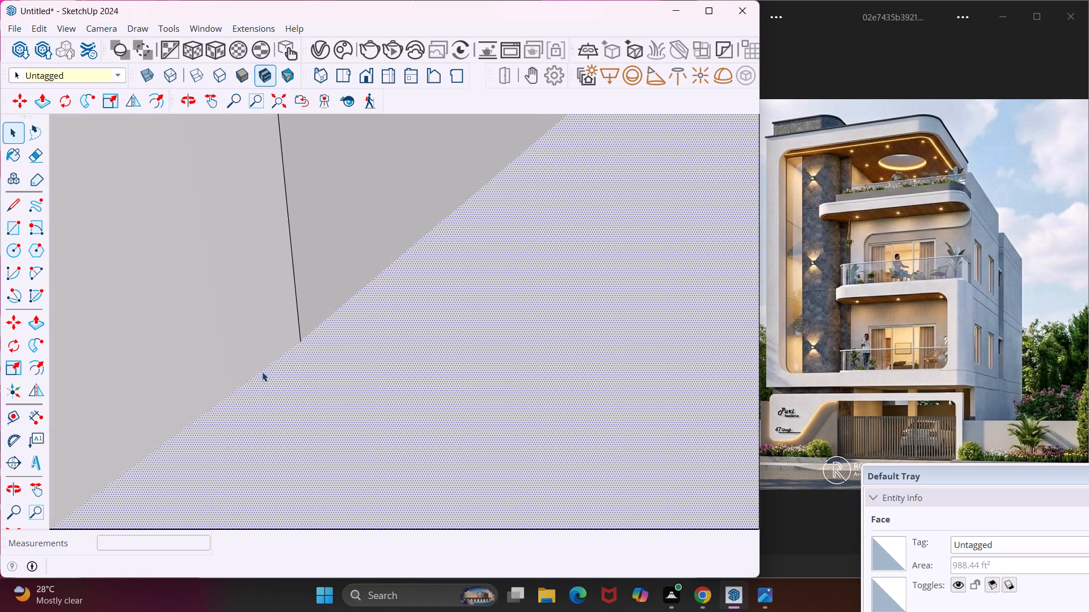
Examine the lower balcony where the curved tower wall meets the floor slab and its front edge.
scroll(279, 350, "down", 8)
scroll(279, 348, "down", 20)
scroll(279, 348, "down", 2)
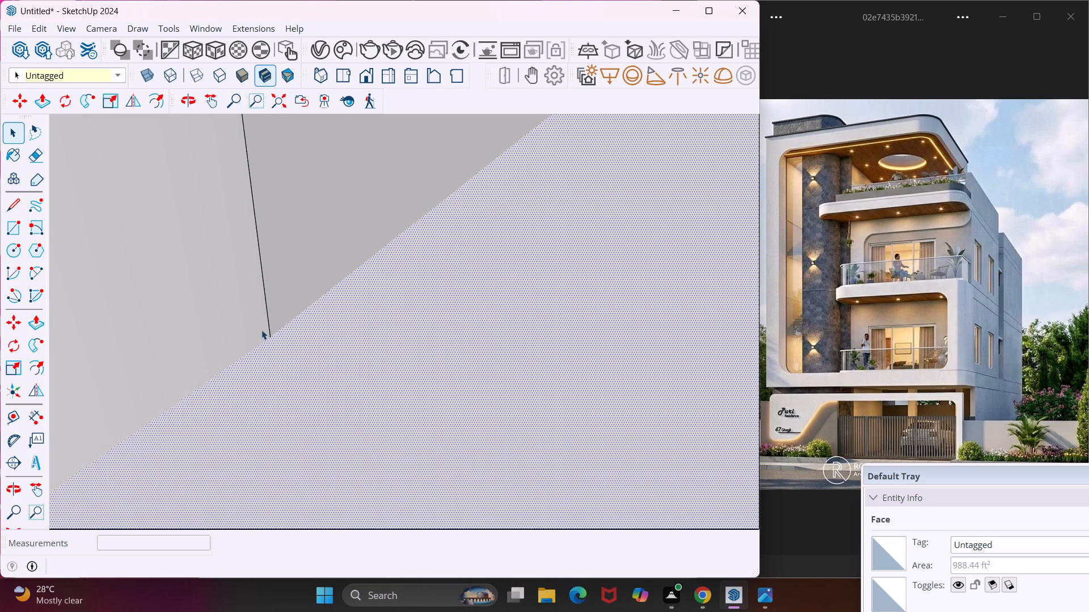
scroll(261, 330, "down", 20)
scroll(261, 330, "down", 20)
scroll(261, 330, "down", 3)
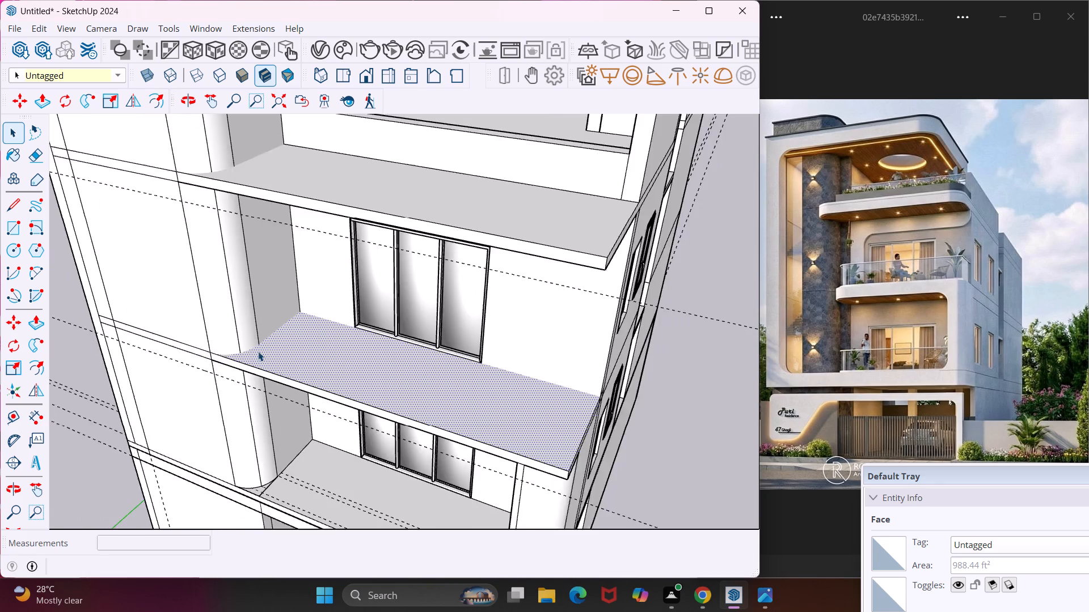
scroll(258, 351, "down", 8)
left_click(156, 465)
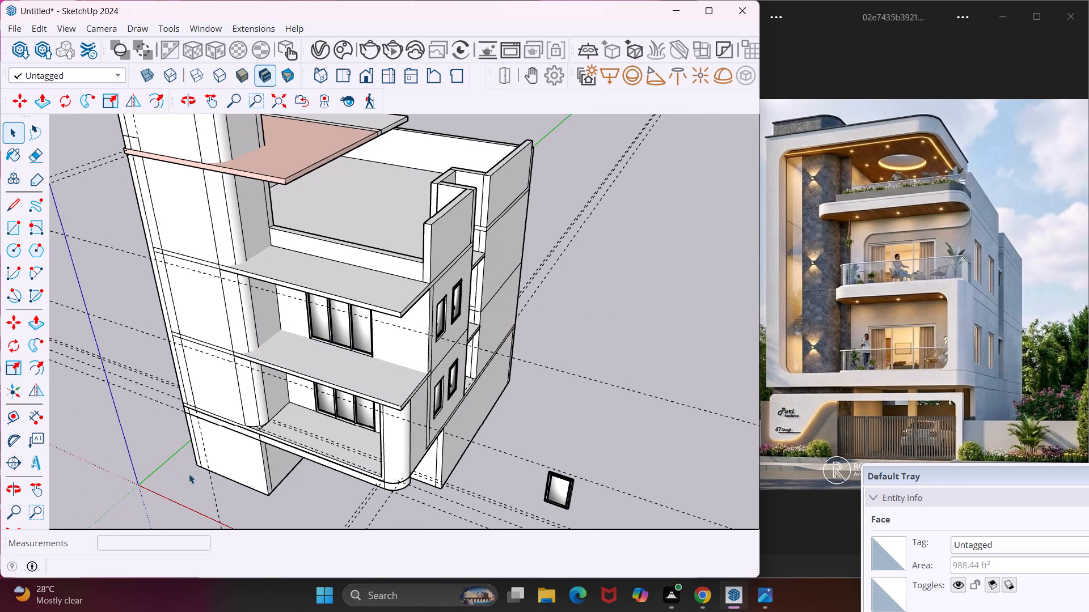
scroll(264, 429, "up", 18)
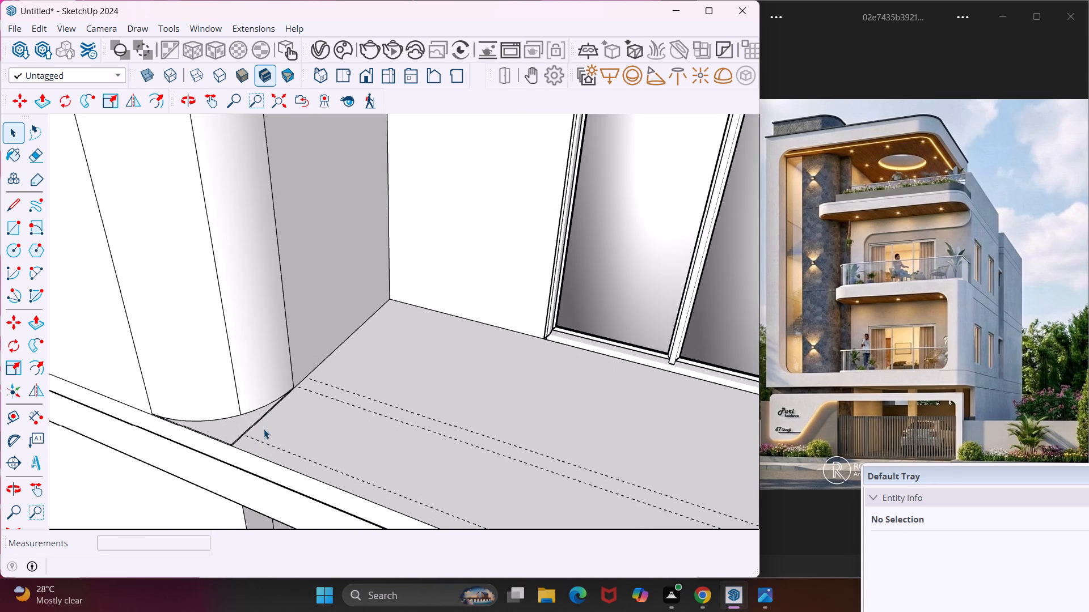
scroll(264, 429, "up", 5)
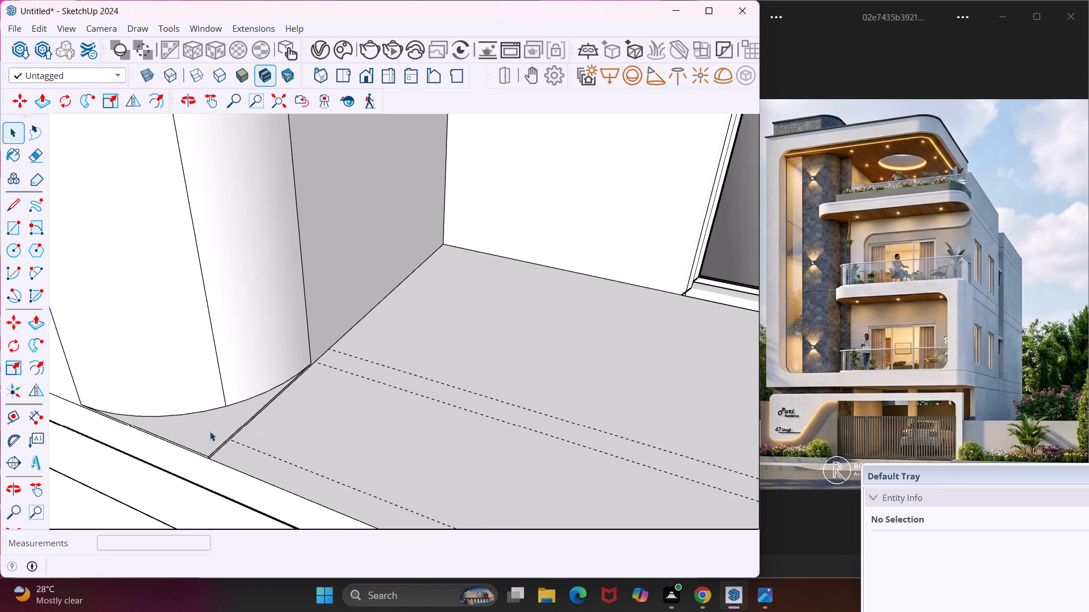
middle_click_drag(208, 435, 292, 358)
scroll(254, 367, "down", 5)
middle_click_drag(254, 395, 320, 347)
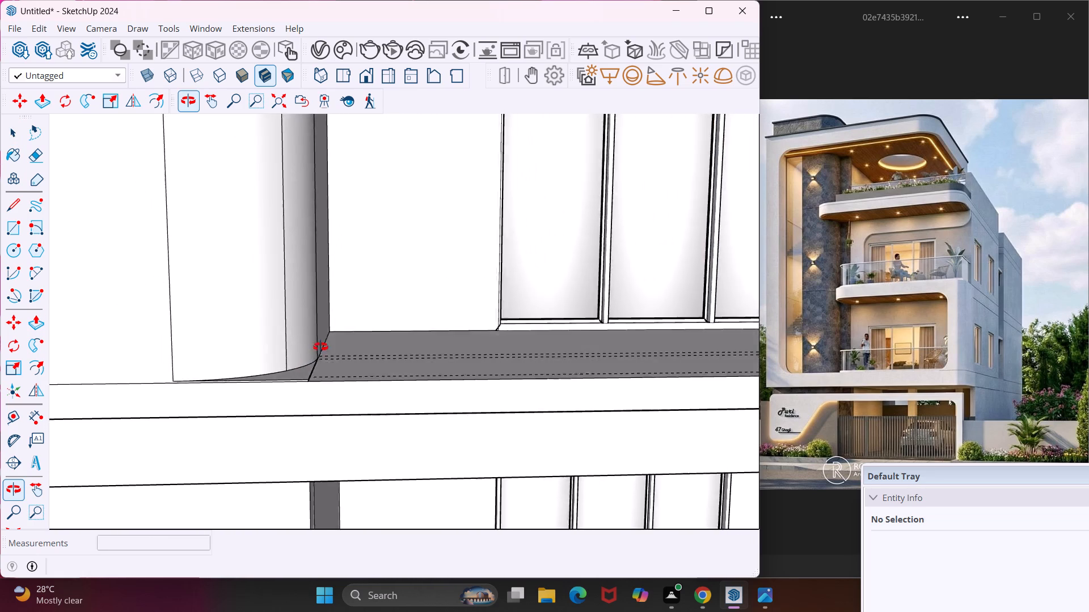
middle_click_drag(320, 347, 295, 300)
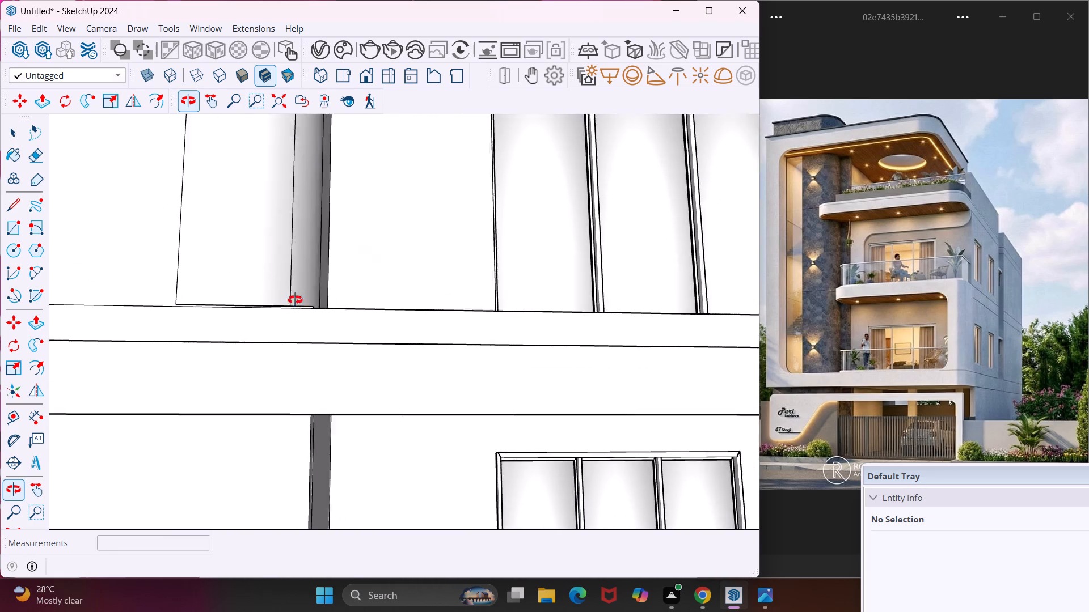
middle_click_drag(295, 300, 172, 461)
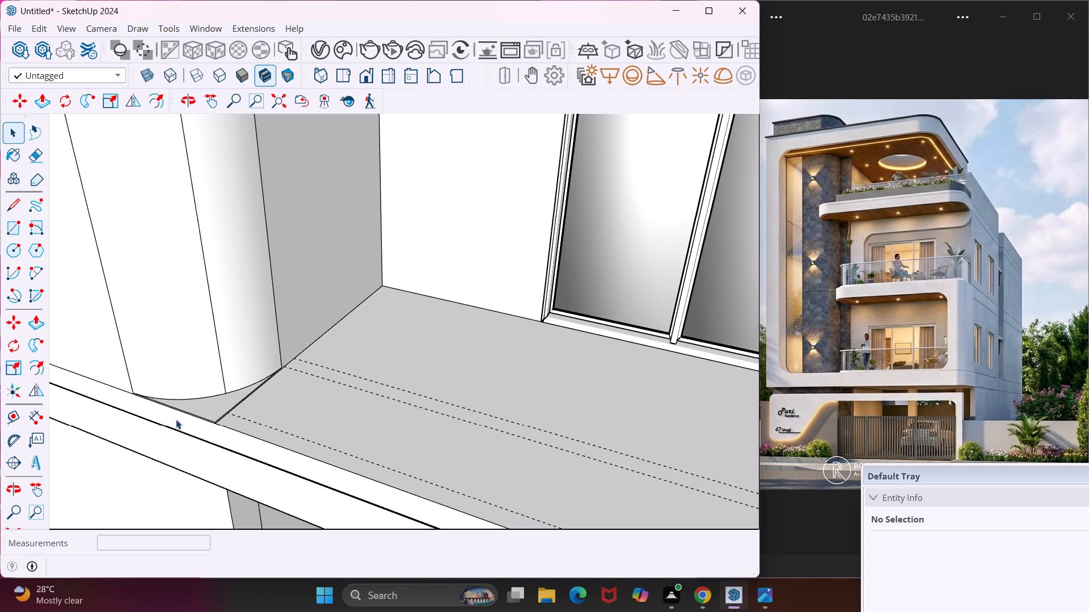
scroll(174, 405, "down", 6)
middle_click_drag(216, 440, 316, 410)
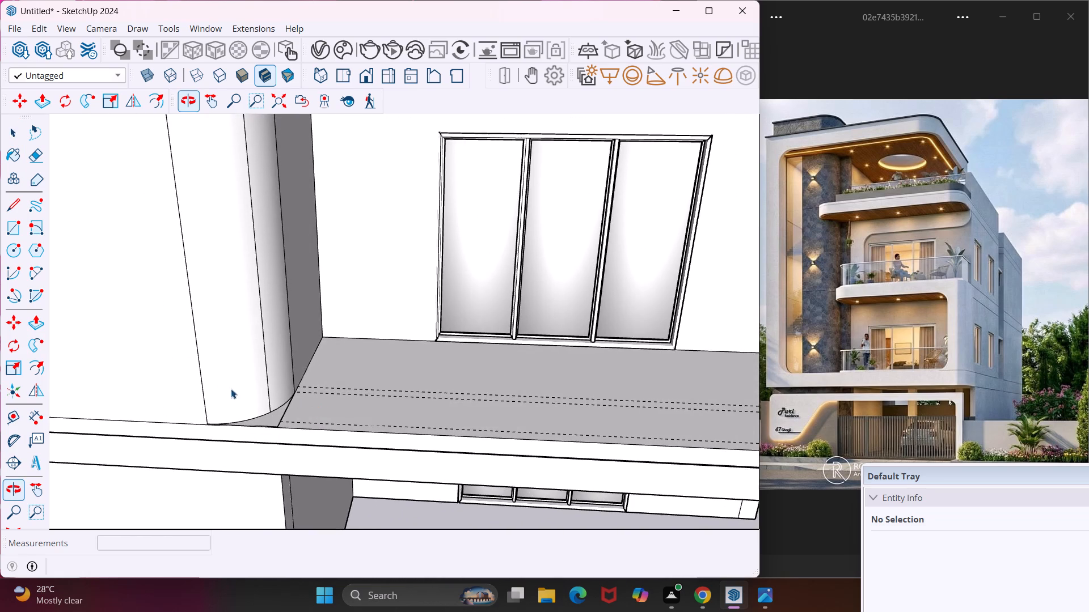
scroll(219, 387, "down", 9)
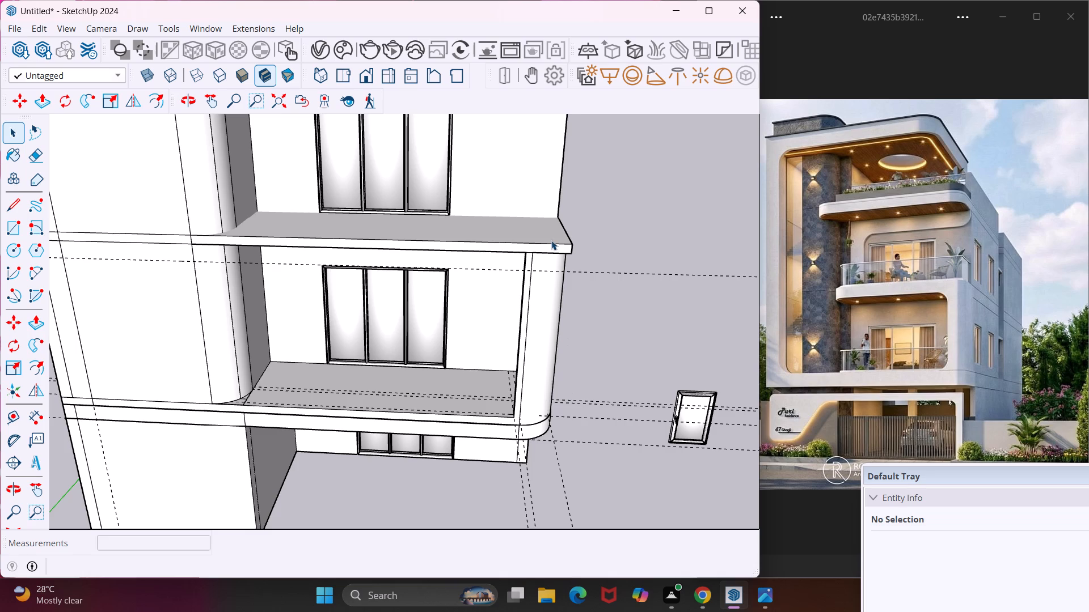
Examine the lower balcony's front band, rounded outer corner and underside from above, from the front and from below.
middle_click_drag(551, 240, 432, 298)
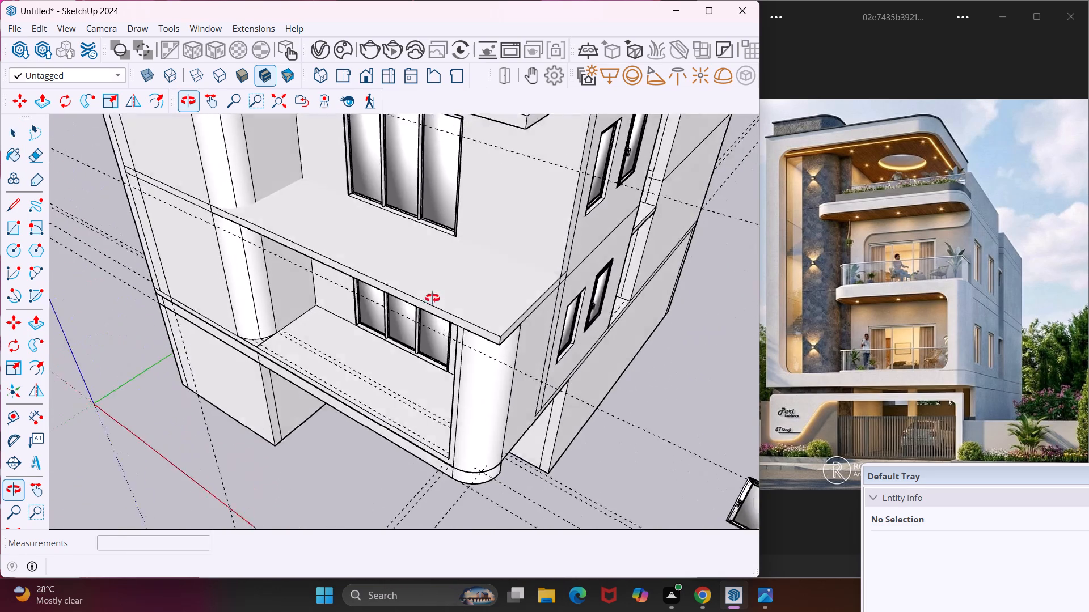
middle_click_drag(432, 298, 590, 192)
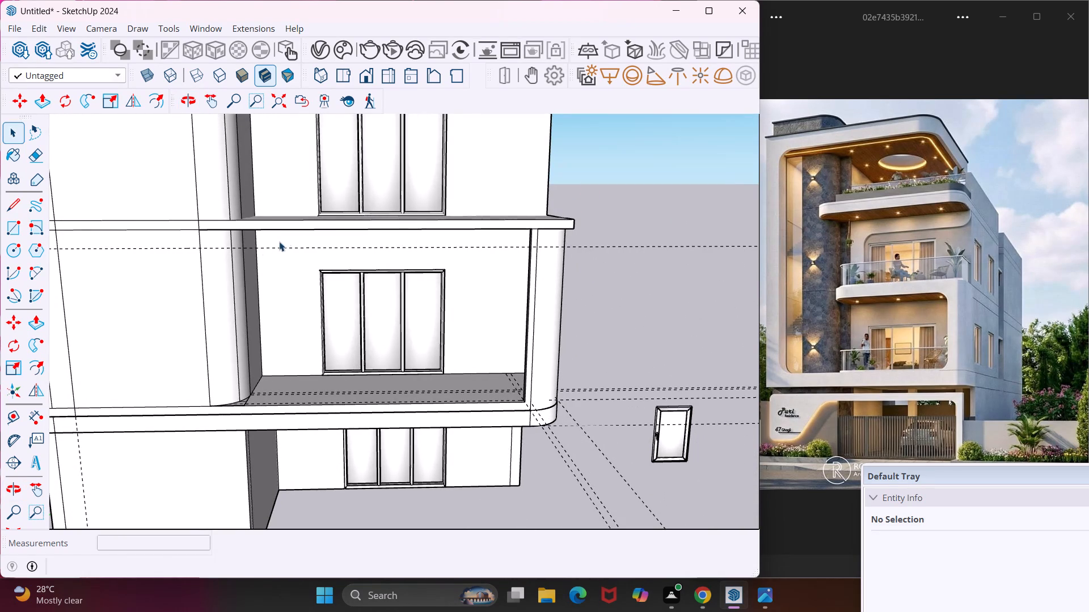
middle_click_drag(220, 235, 234, 205)
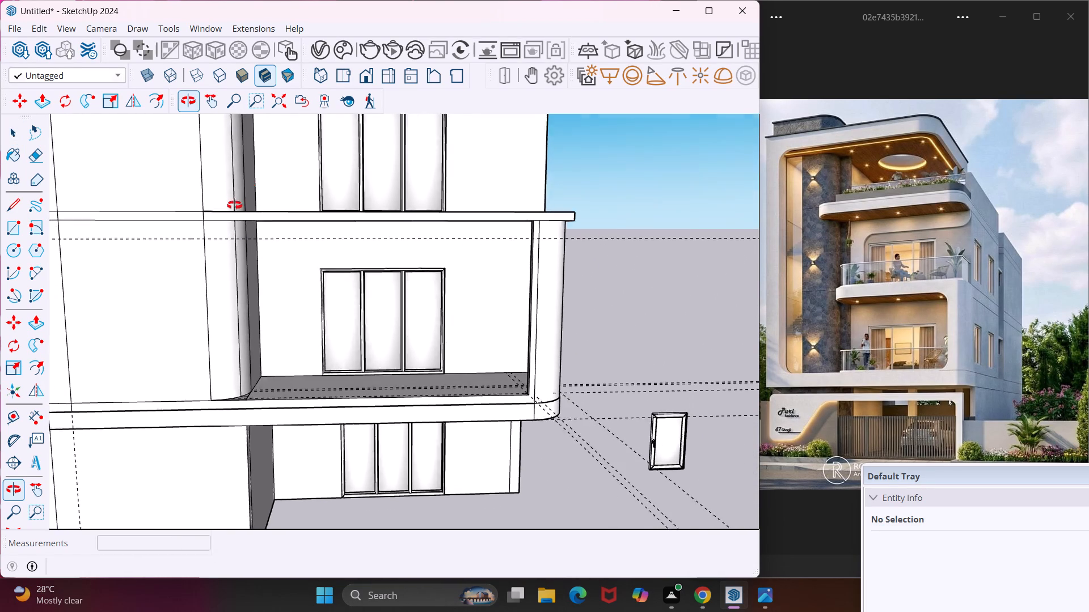
middle_click_drag(234, 205, 285, 126)
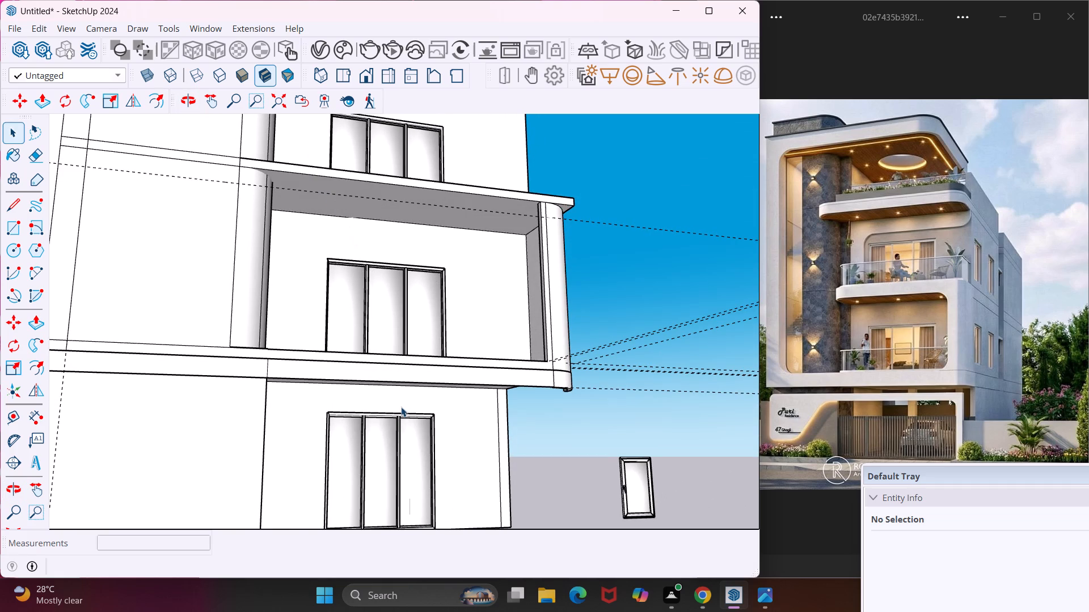
middle_click_drag(401, 407, 438, 314)
scroll(433, 324, "up", 7)
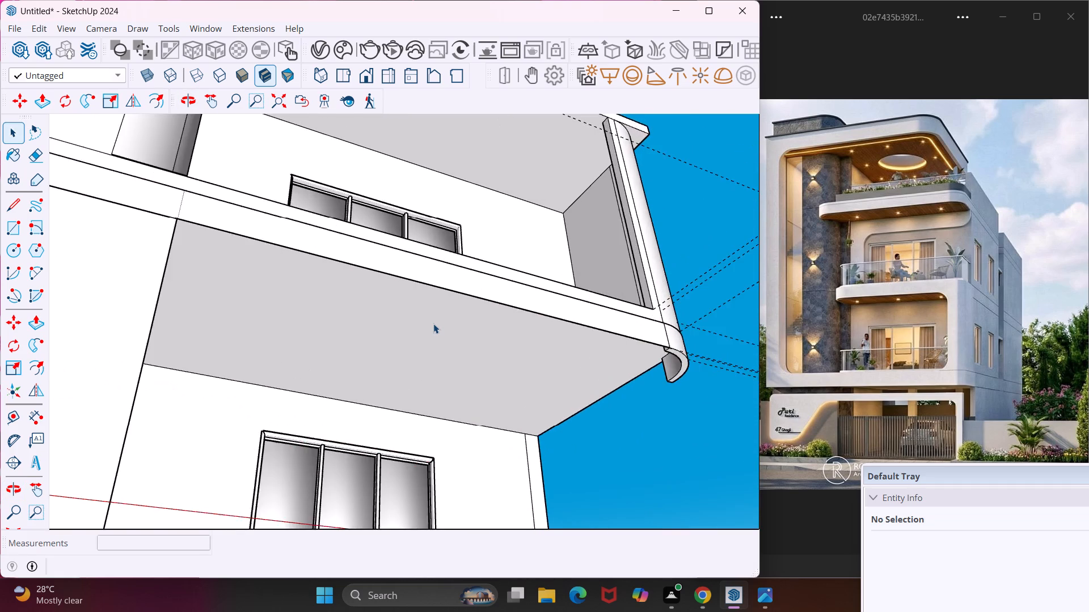
scroll(433, 324, "up", 3)
middle_click_drag(433, 324, 480, 299)
scroll(481, 299, "down", 4)
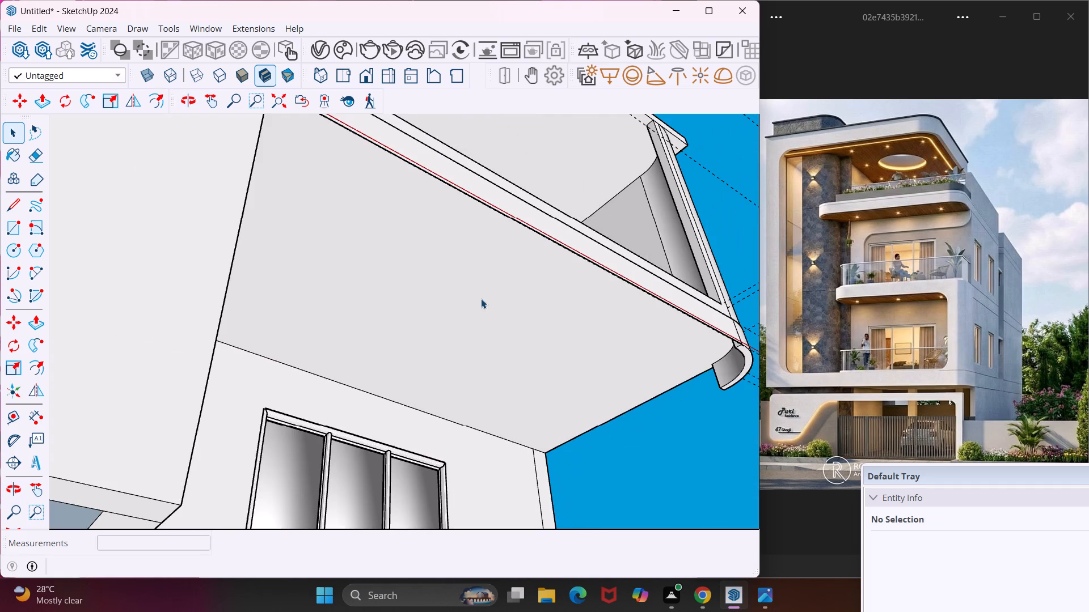
middle_click_drag(490, 298, 567, 286)
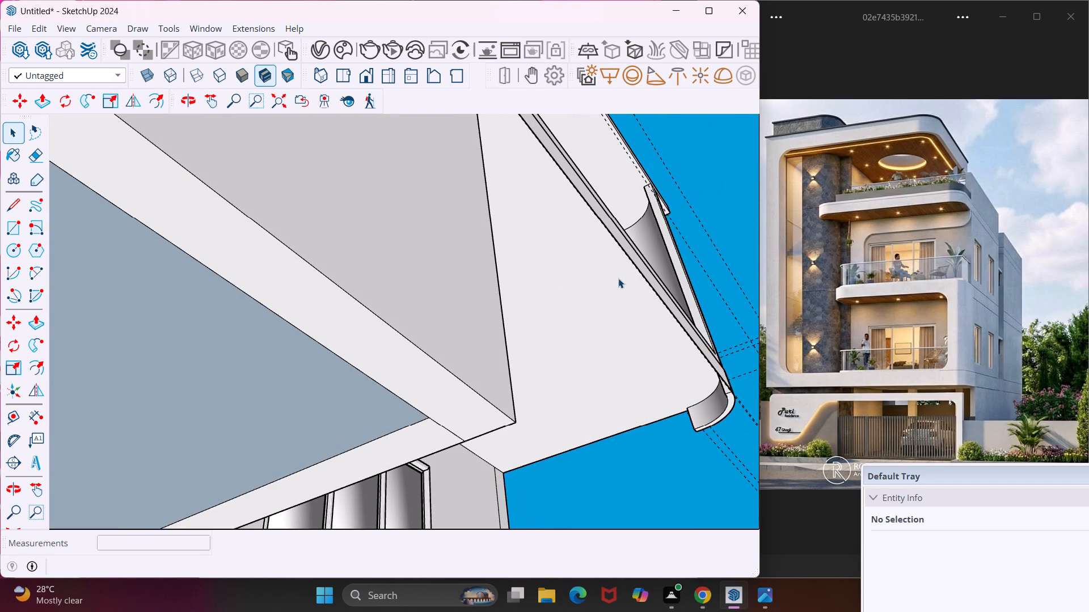
scroll(626, 278, "up", 9)
middle_click_drag(626, 278, 665, 287)
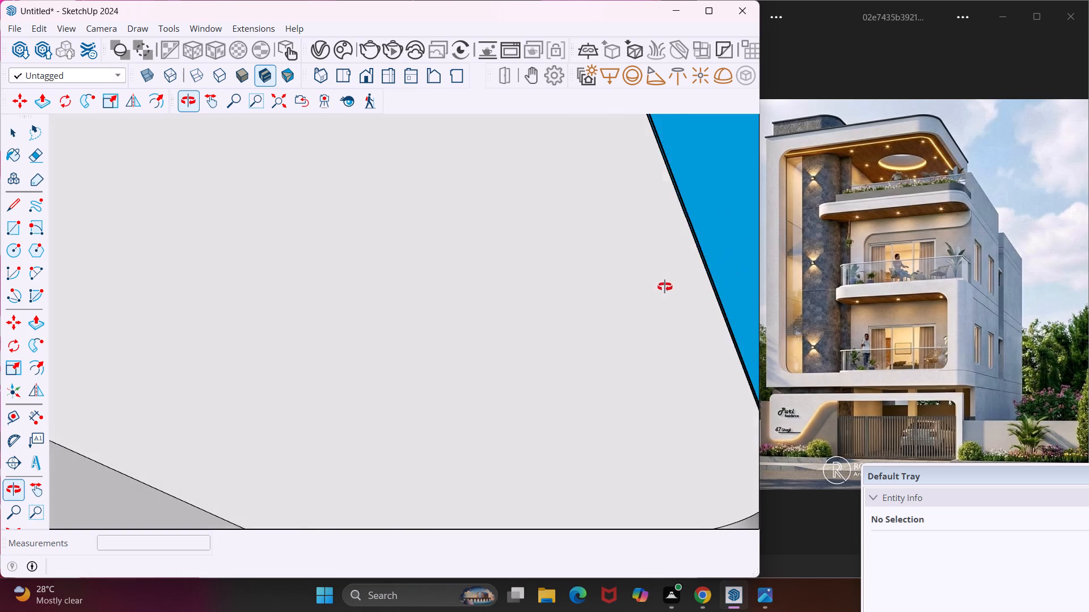
middle_click_drag(665, 287, 717, 288)
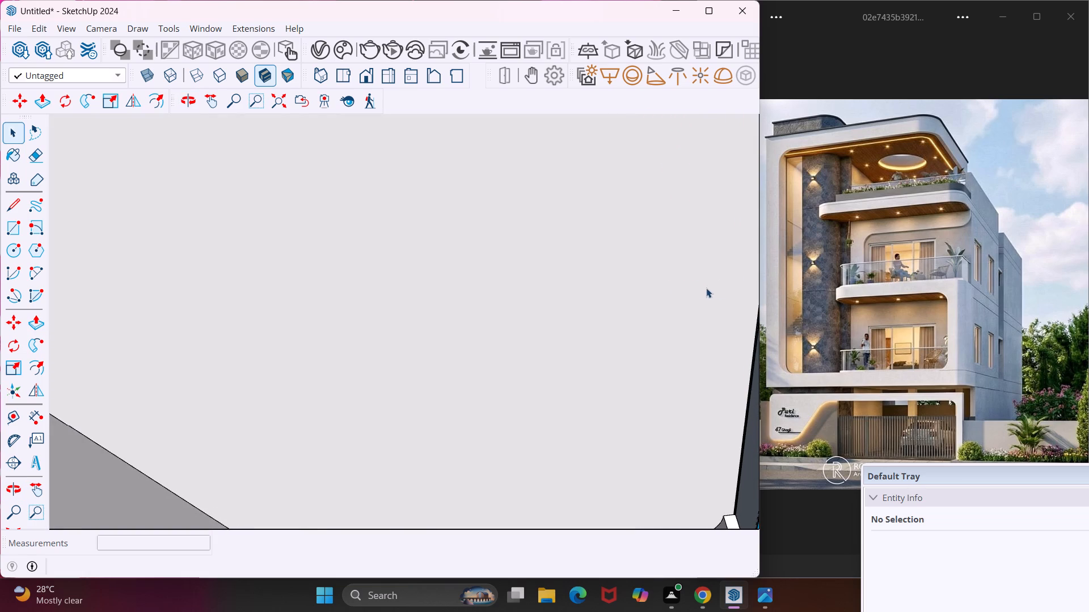
scroll(705, 287, "down", 4)
middle_click_drag(681, 290, 253, 324)
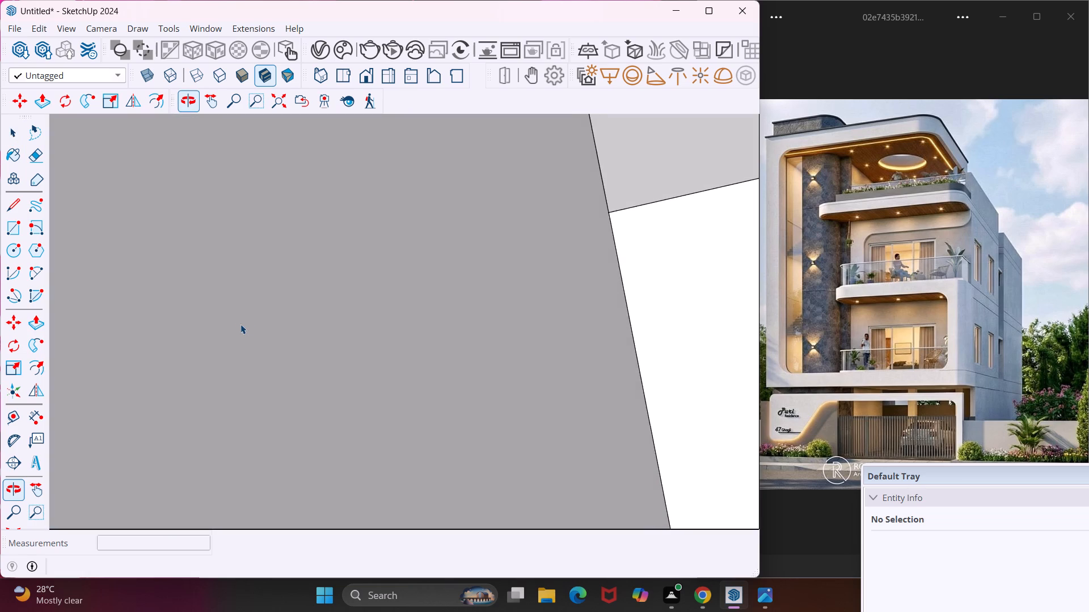
scroll(237, 324, "down", 13)
scroll(247, 314, "down", 20)
scroll(247, 314, "down", 3)
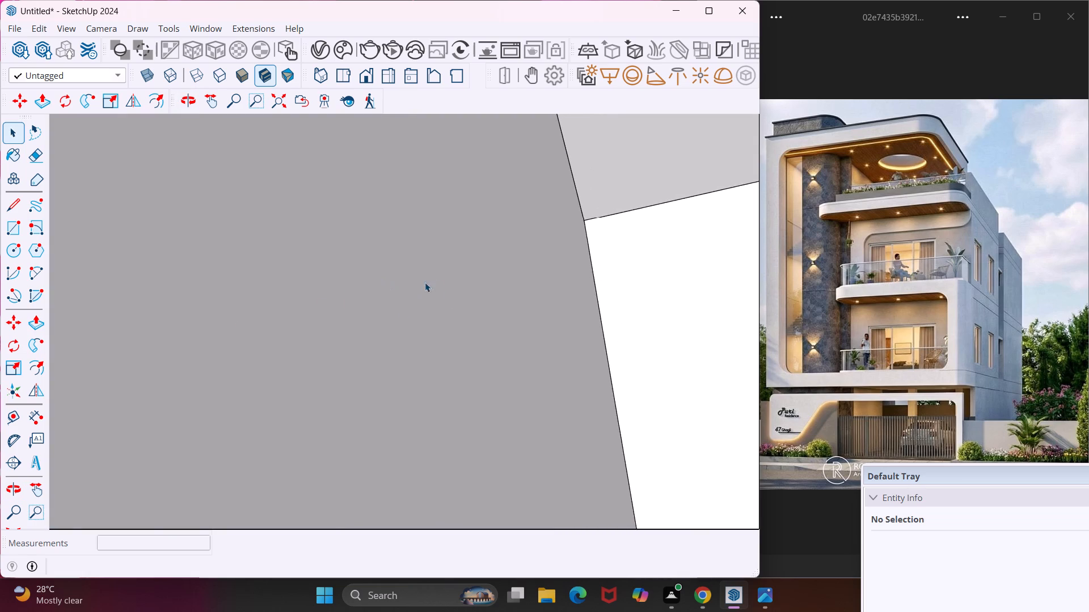
scroll(425, 282, "down", 20)
scroll(425, 282, "down", 19)
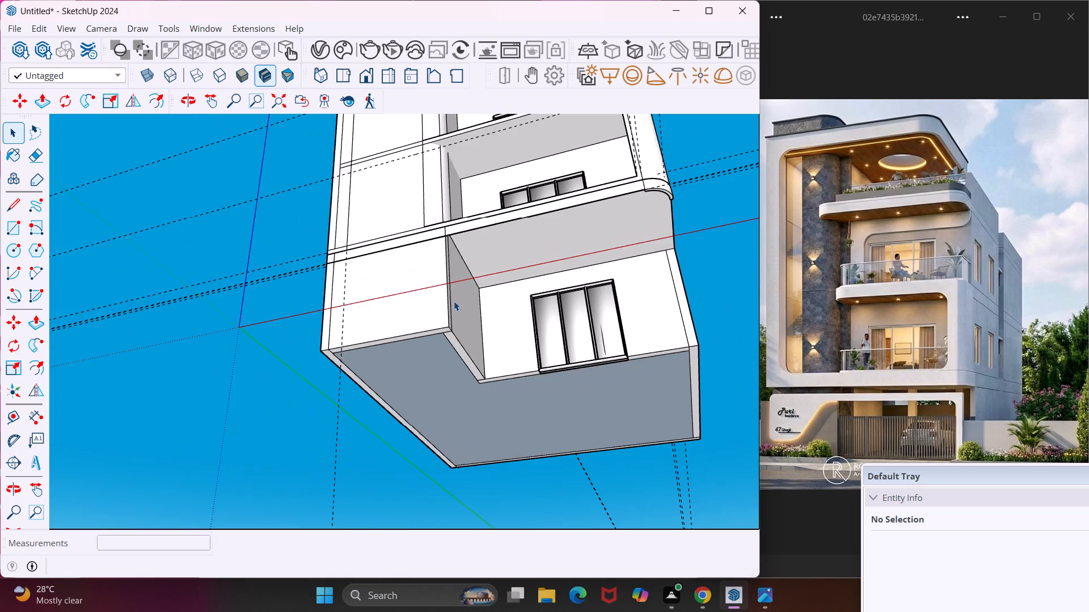
Draw a 1' vertical line across the front band below the lower balcony, in line with the ground-floor wall's corner edge.
scroll(436, 236, "up", 14)
left_click(436, 236)
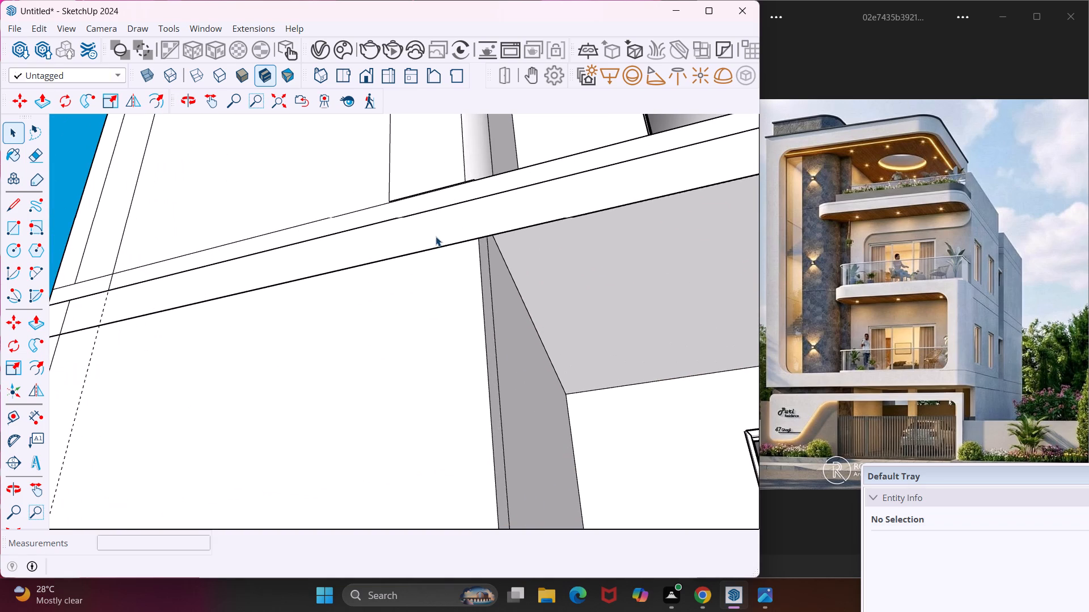
scroll(436, 236, "up", 1)
middle_click_drag(436, 244, 516, 376)
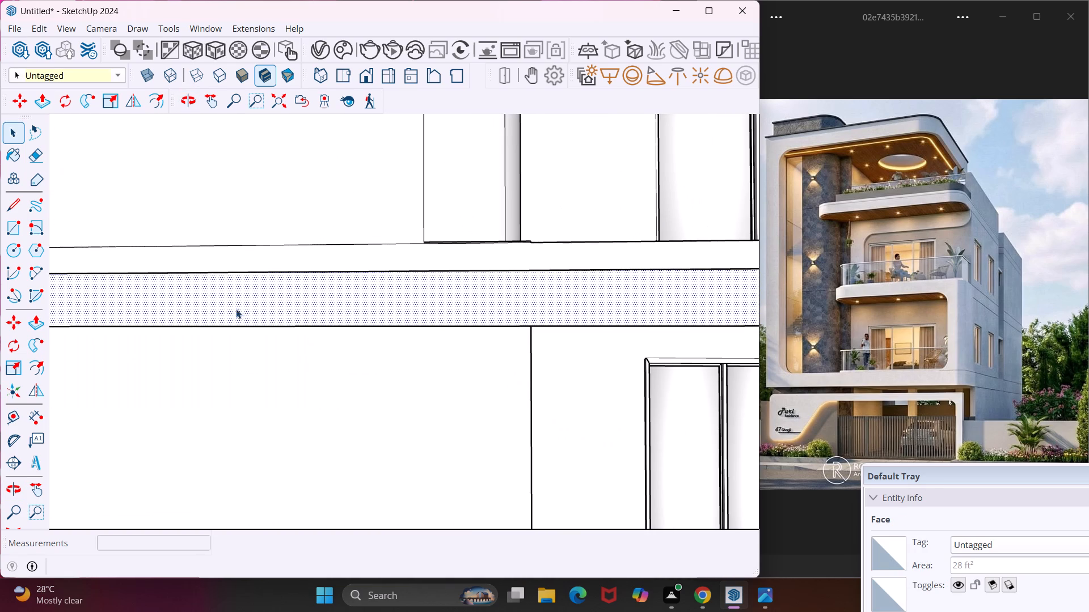
left_click(18, 204)
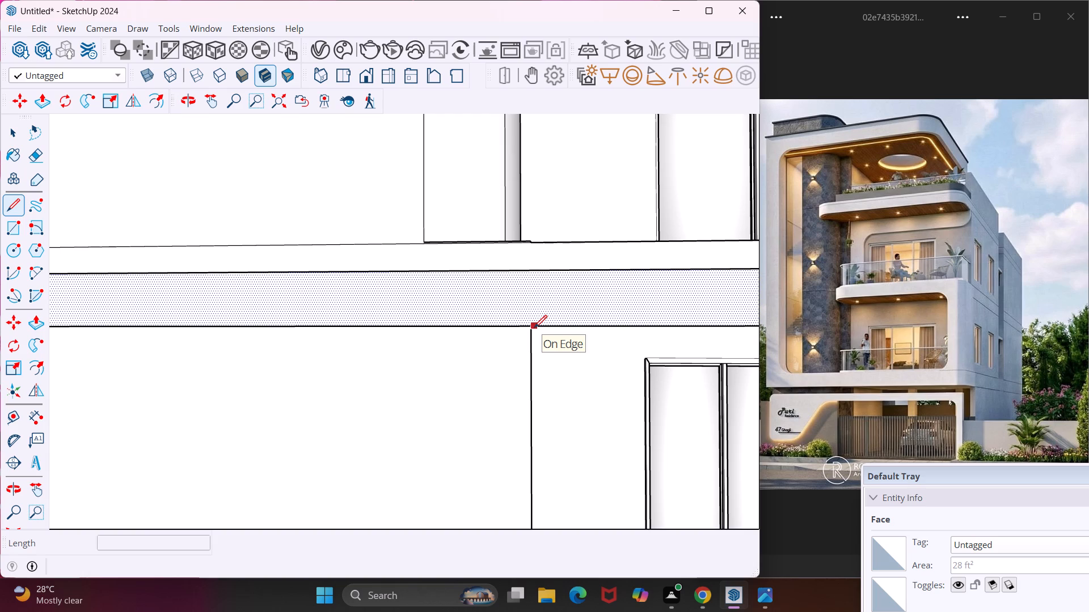
left_click(531, 329)
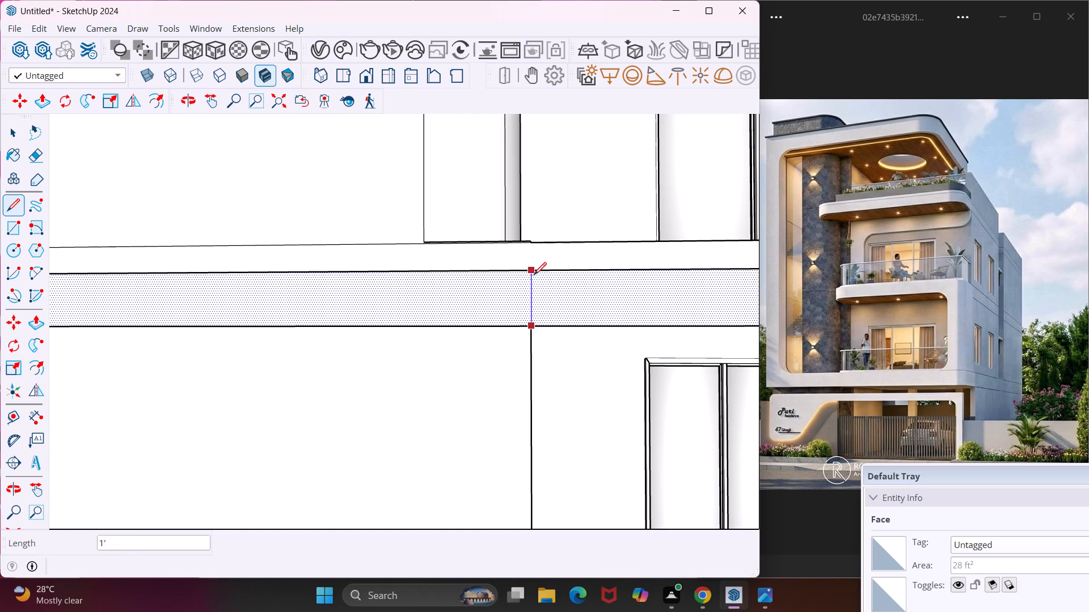
left_click(534, 272)
key("Escape")
key("space")
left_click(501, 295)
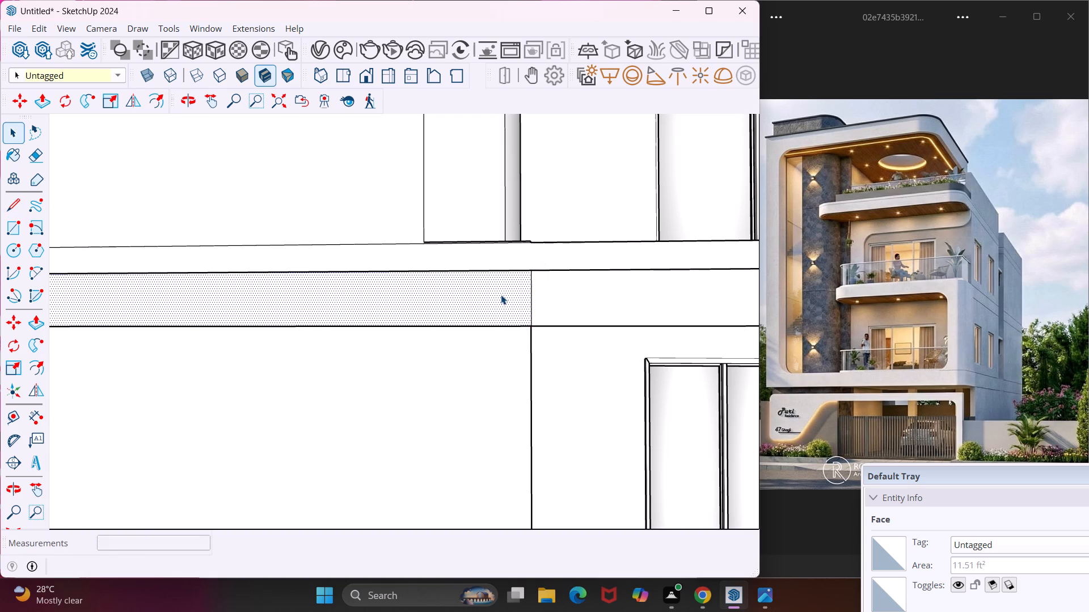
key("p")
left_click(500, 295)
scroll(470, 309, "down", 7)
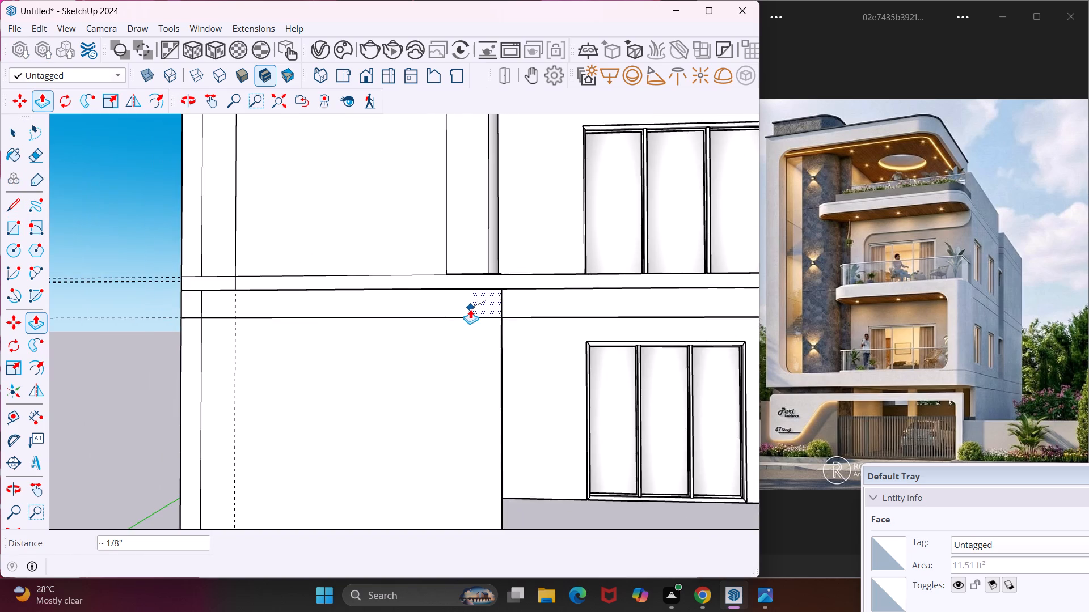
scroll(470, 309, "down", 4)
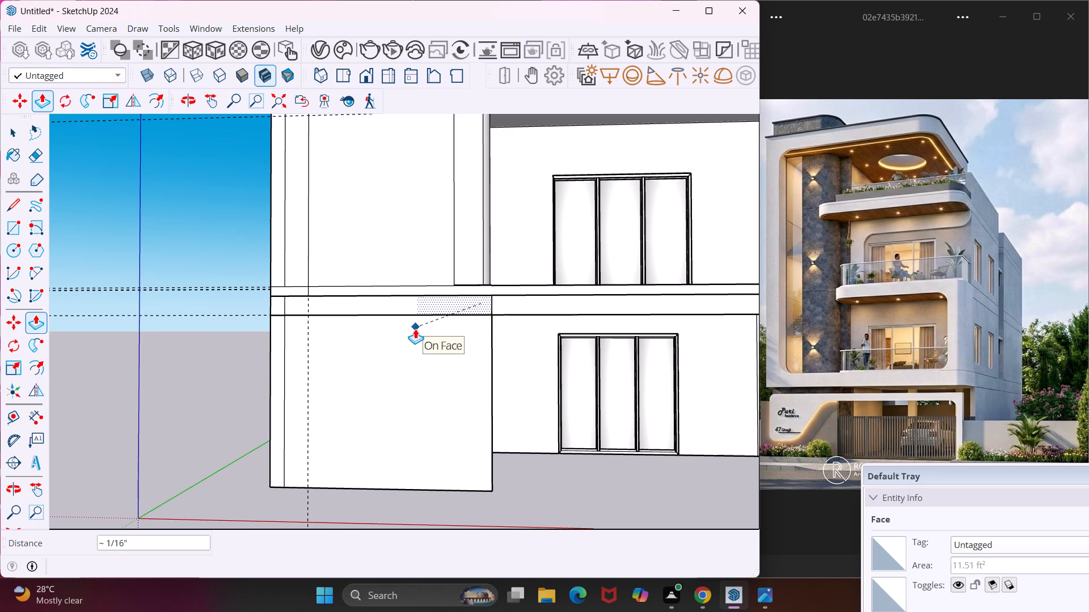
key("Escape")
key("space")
Push/Pull the tower-side part of the lower balcony's front band outward by 1'.
left_click(298, 307)
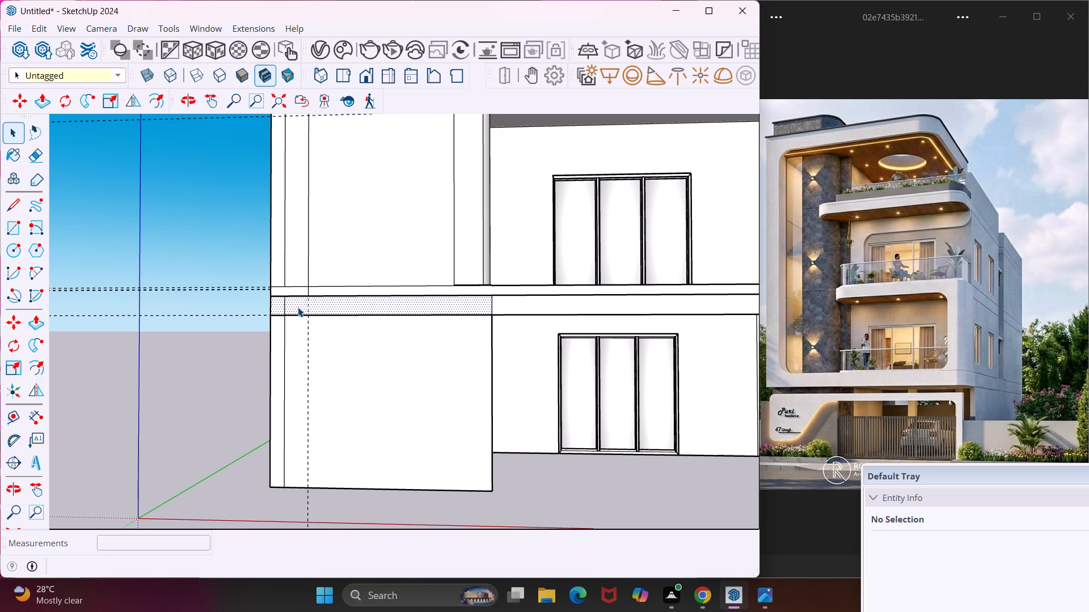
key("p")
left_click(298, 307)
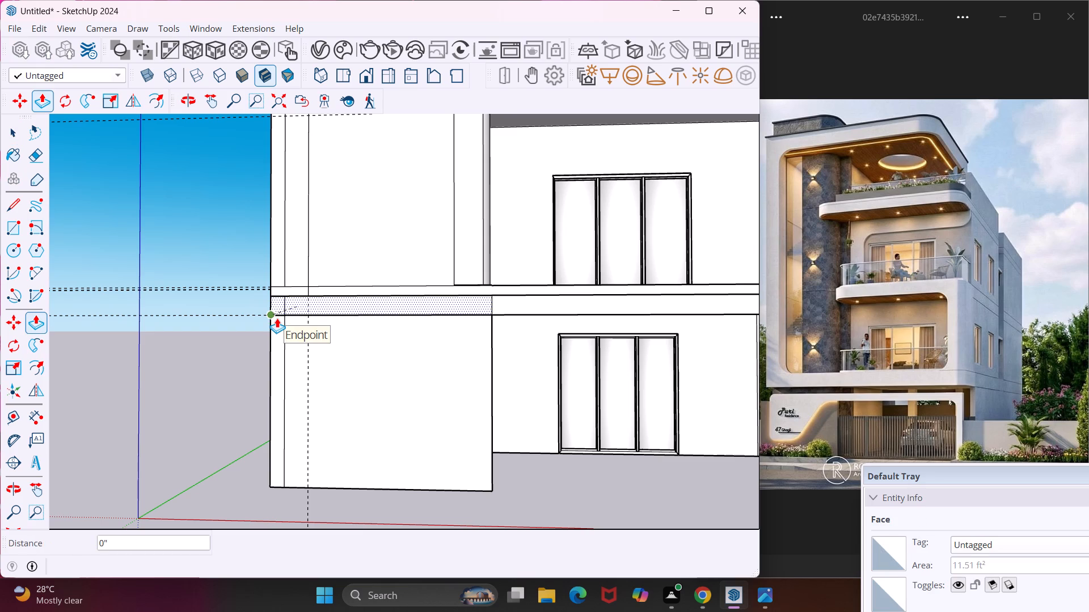
middle_click_drag(269, 331, 189, 448)
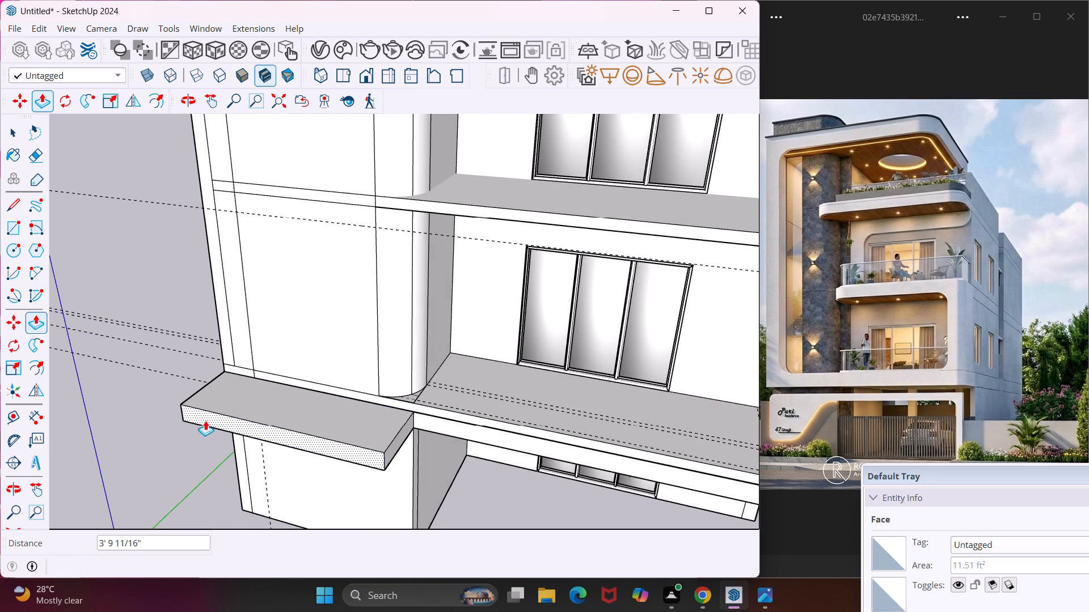
type("1'")
key("Return")
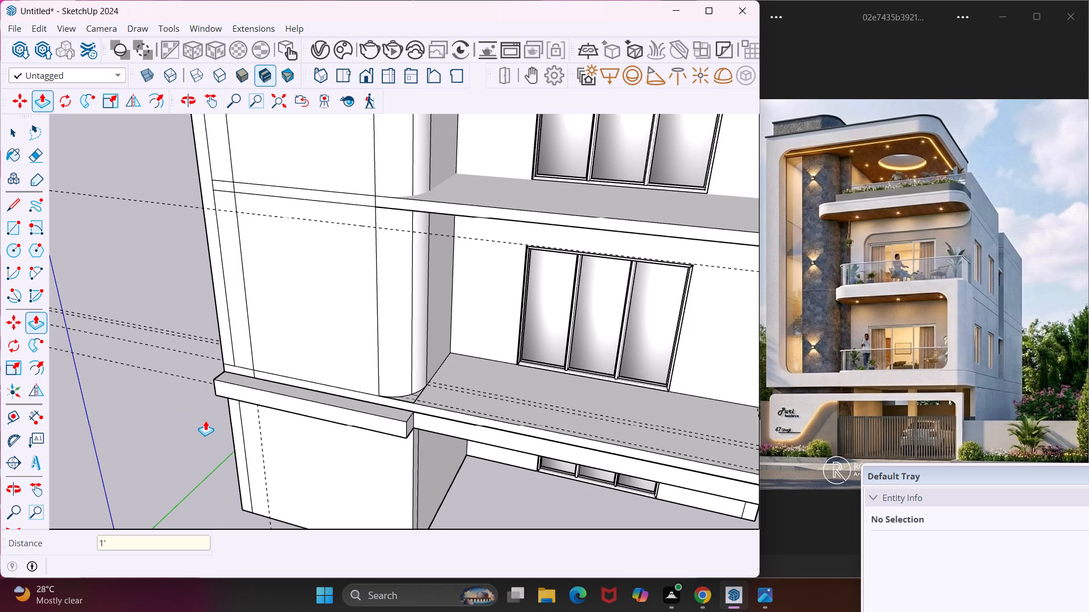
key("Escape")
key("space")
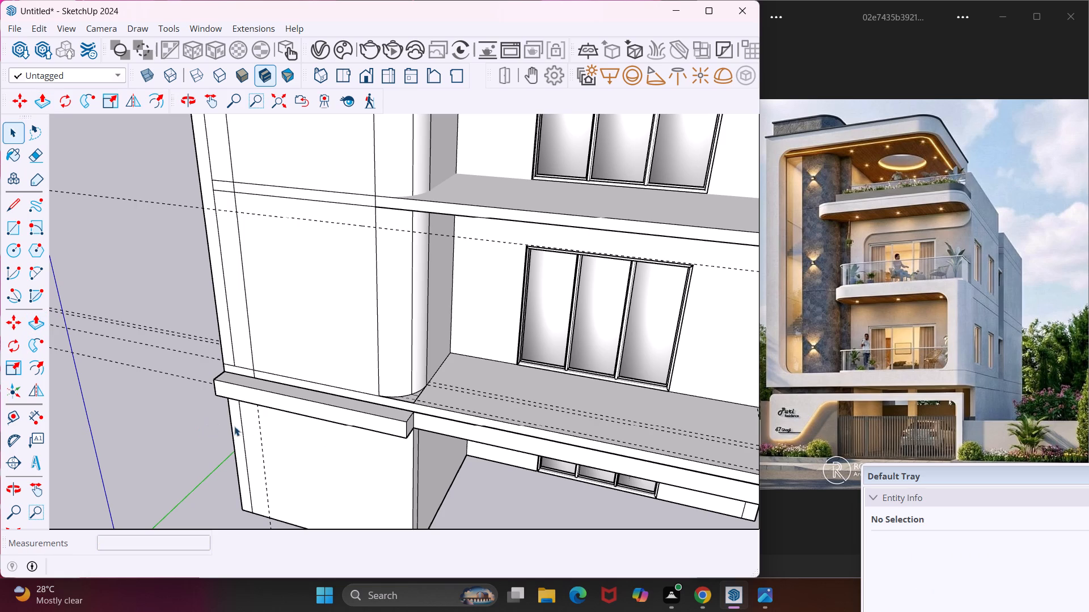
Draw a rectangle about 16' 6" by 2 9/16" on the lower balcony's underside, from the ground-floor wall corner to the curved band's inner end.
middle_click_drag(432, 432, 71, 286)
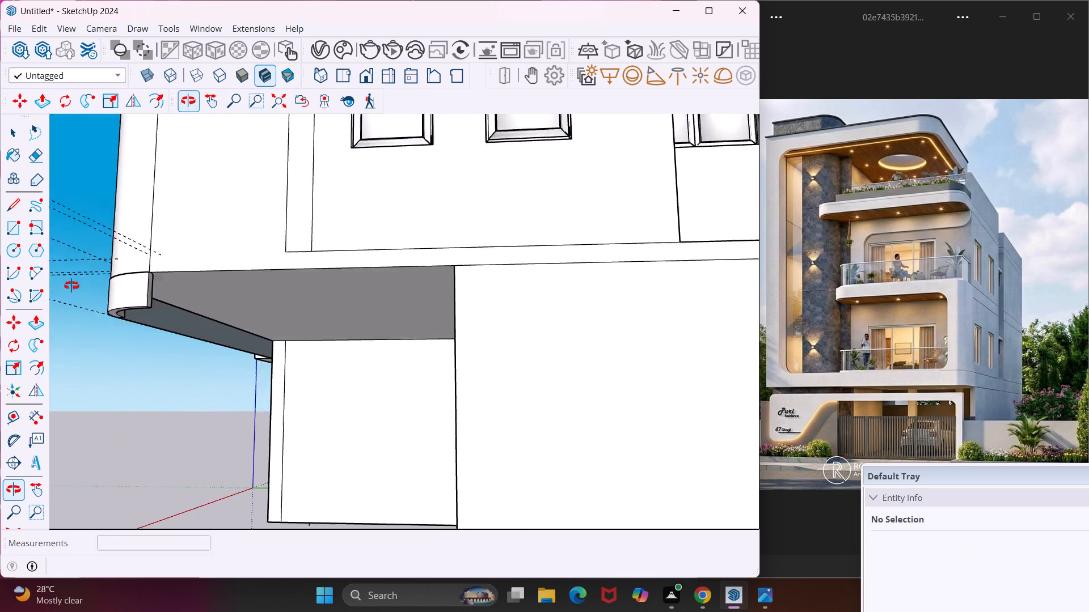
middle_click_drag(71, 286, 64, 287)
scroll(215, 330, "up", 4)
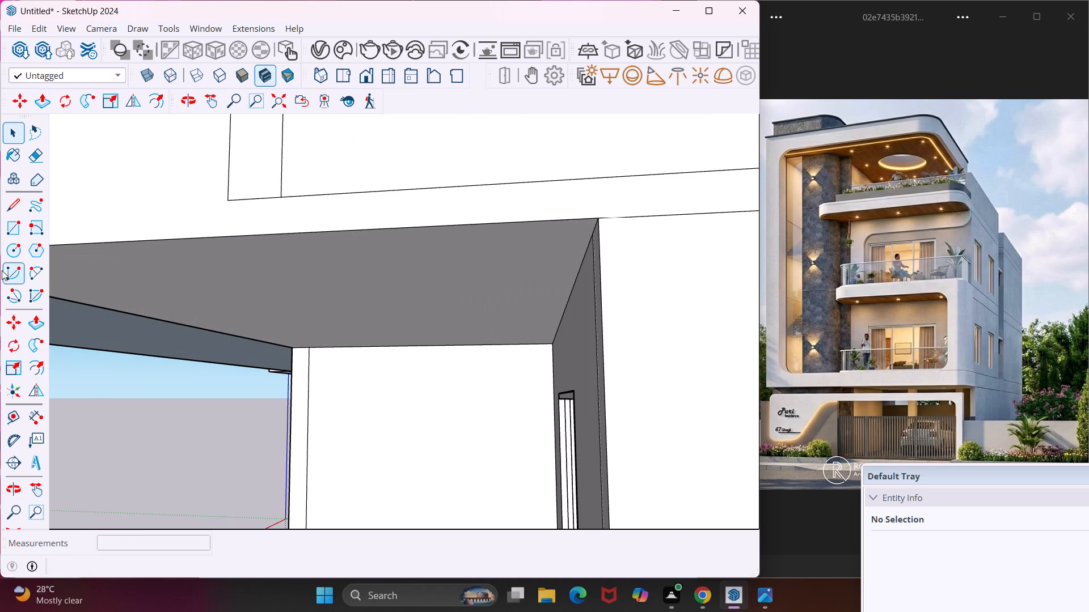
left_click(14, 223)
scroll(293, 344, "up", 10)
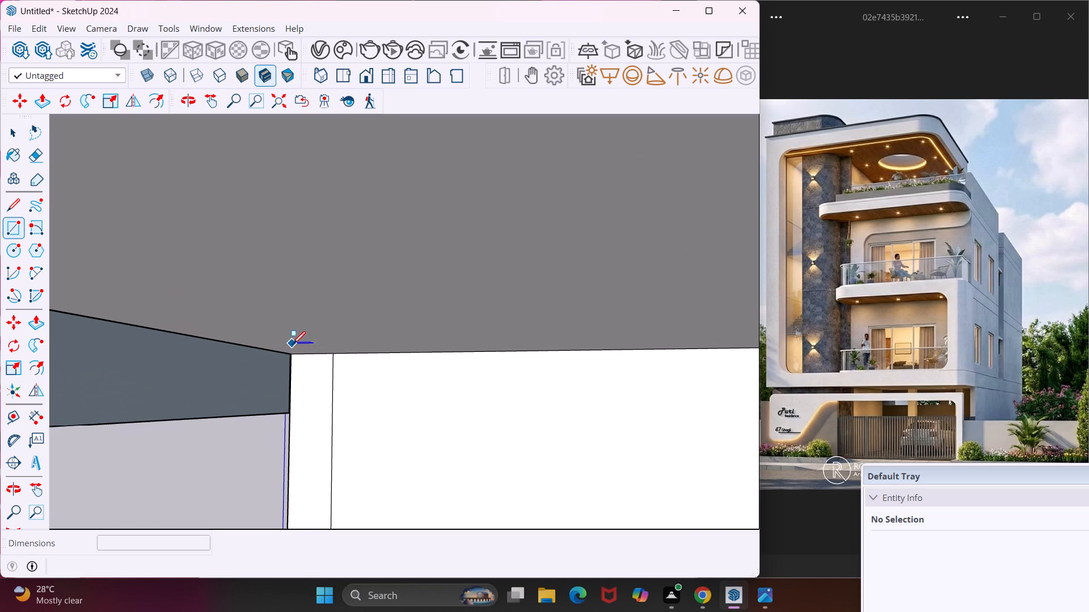
left_click(290, 352)
scroll(273, 313, "down", 2)
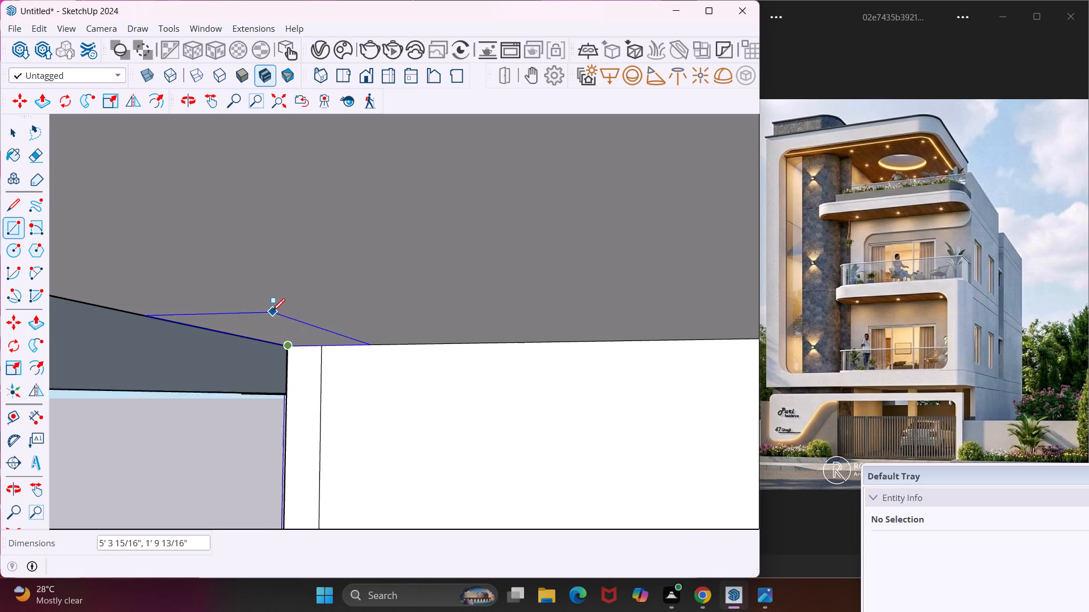
scroll(272, 311, "down", 20)
scroll(272, 311, "down", 1)
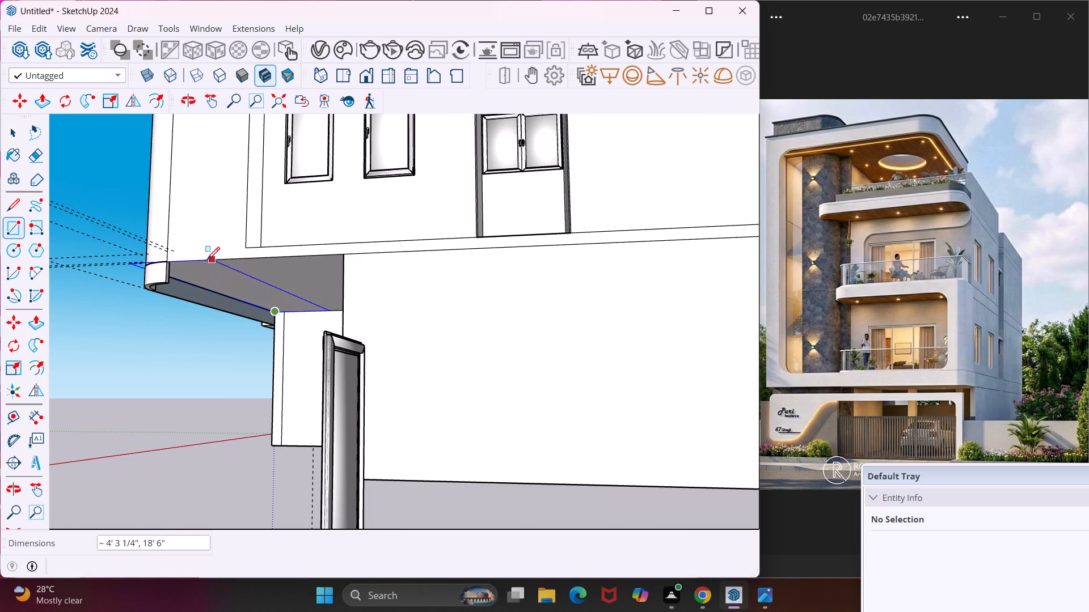
scroll(178, 269, "up", 8)
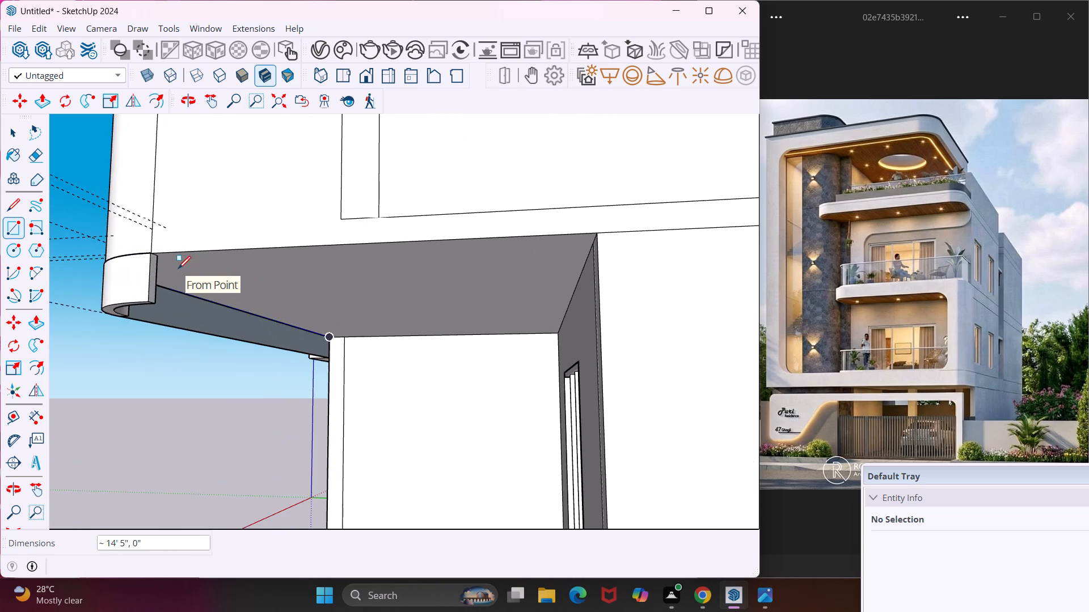
middle_click_drag(176, 269, 126, 240)
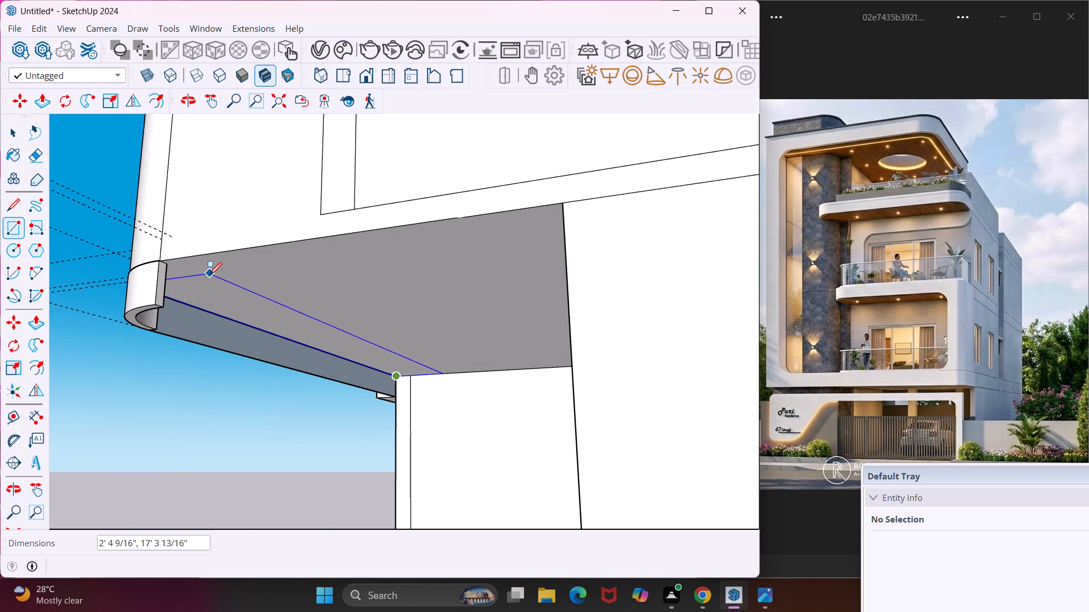
middle_click_drag(230, 283, 162, 288)
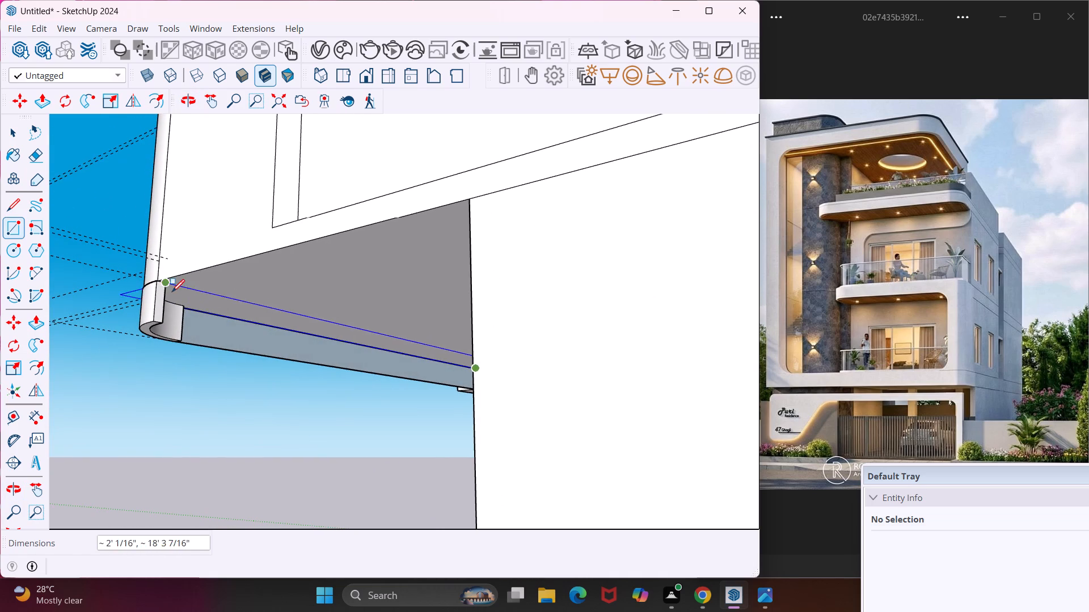
scroll(196, 301, "up", 10)
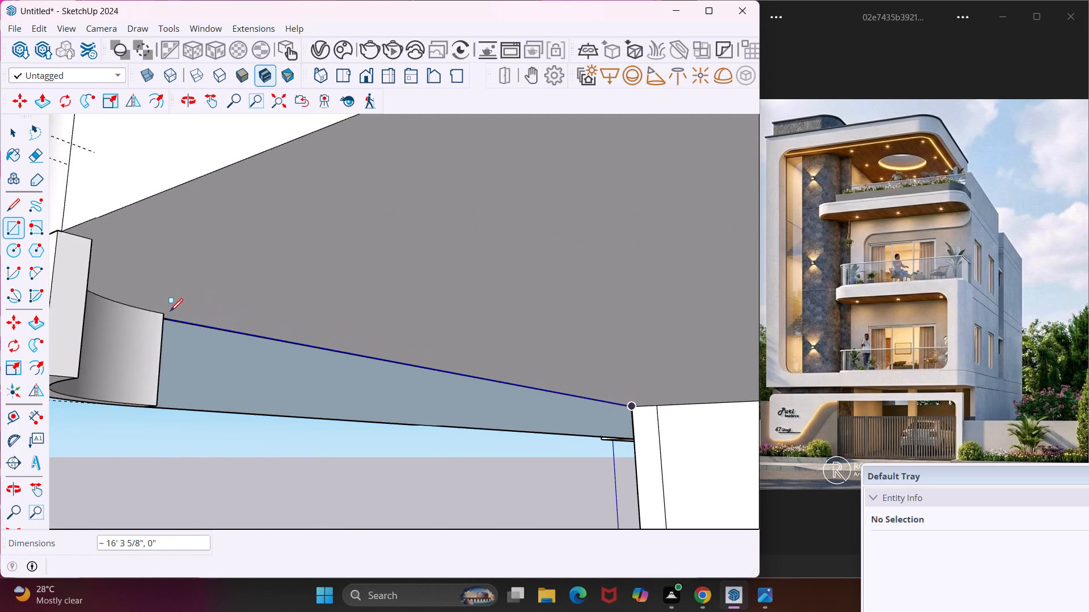
scroll(168, 309, "up", 4)
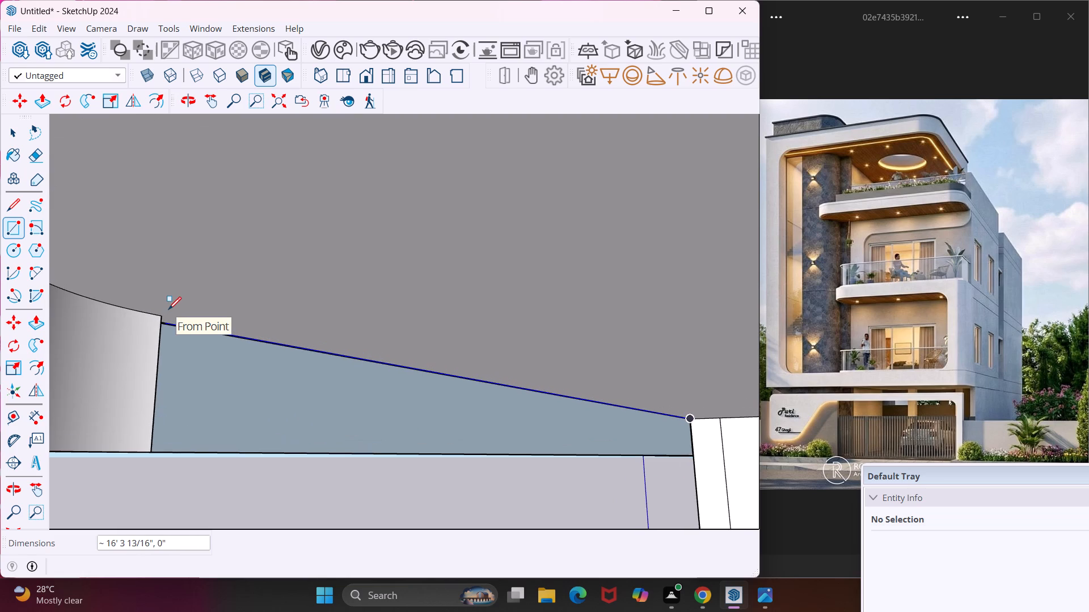
left_click(164, 317)
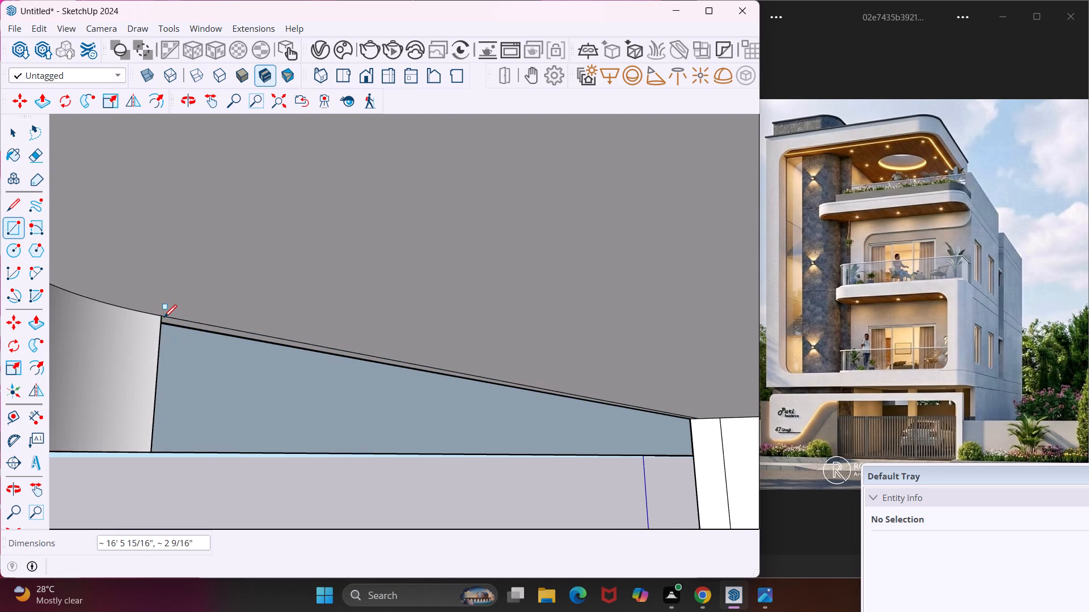
key("Escape")
key("space")
Push/Pull the thin underside strip down to the lower end of the curved band, level with the front band's bottom.
scroll(201, 327, "up", 8)
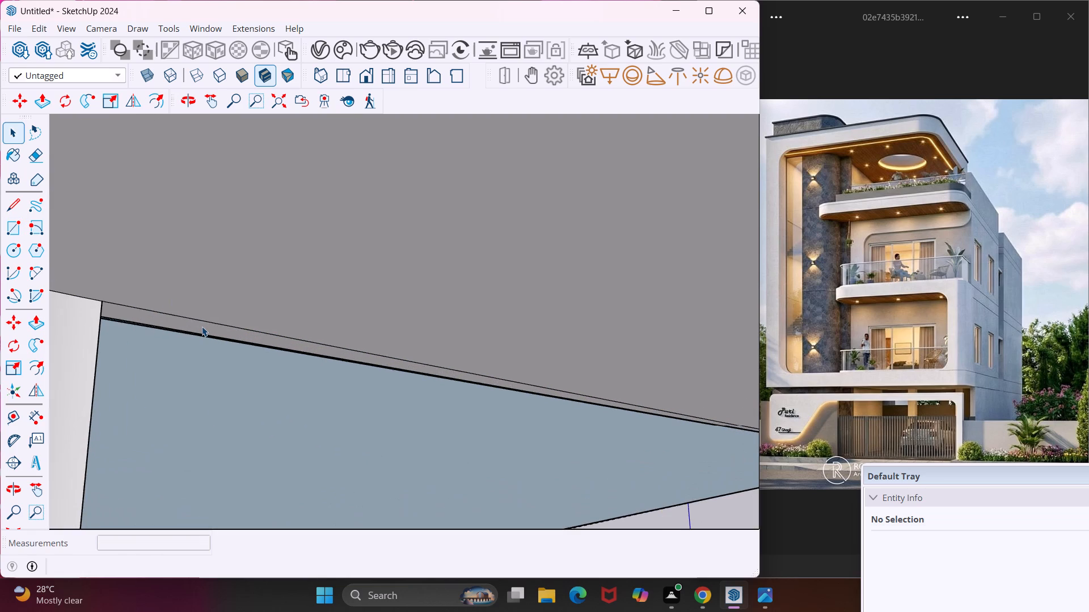
left_click(202, 326)
key("p")
left_click(202, 326)
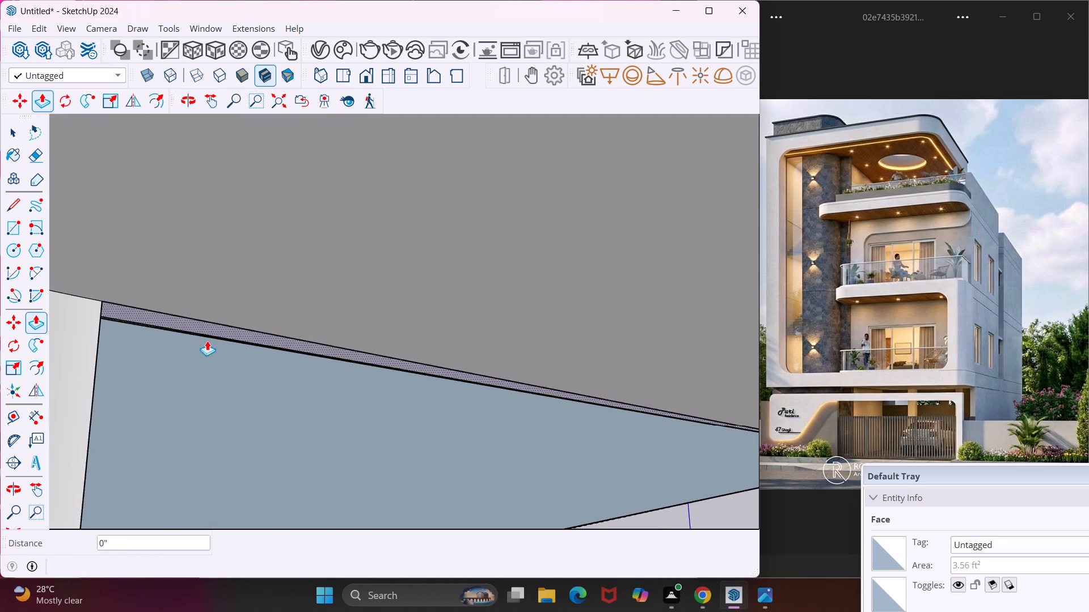
scroll(210, 353, "down", 8)
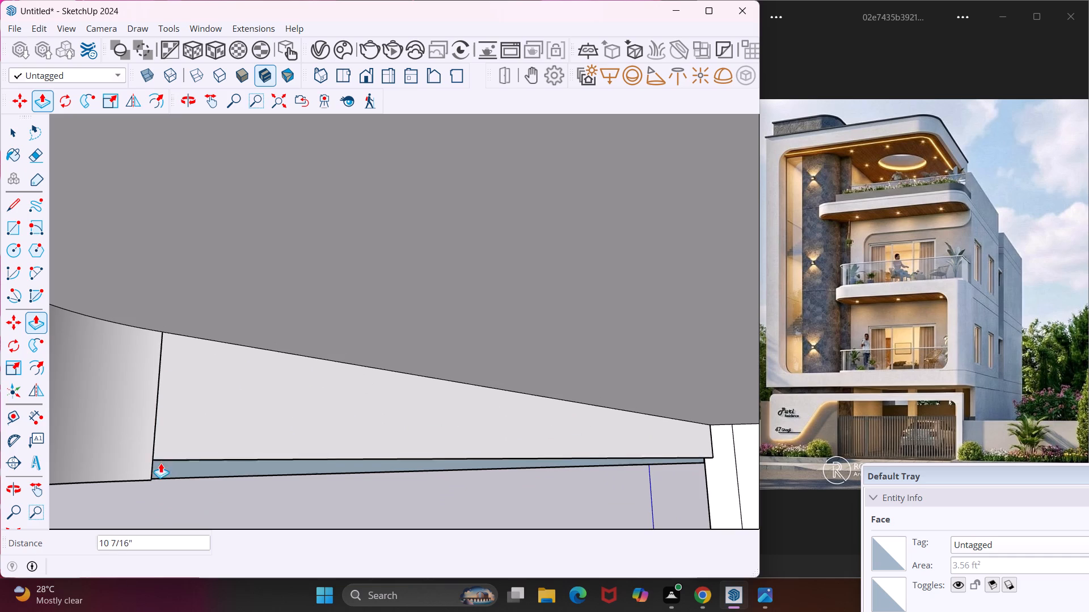
left_click(151, 477)
middle_click_drag(161, 473, 233, 436)
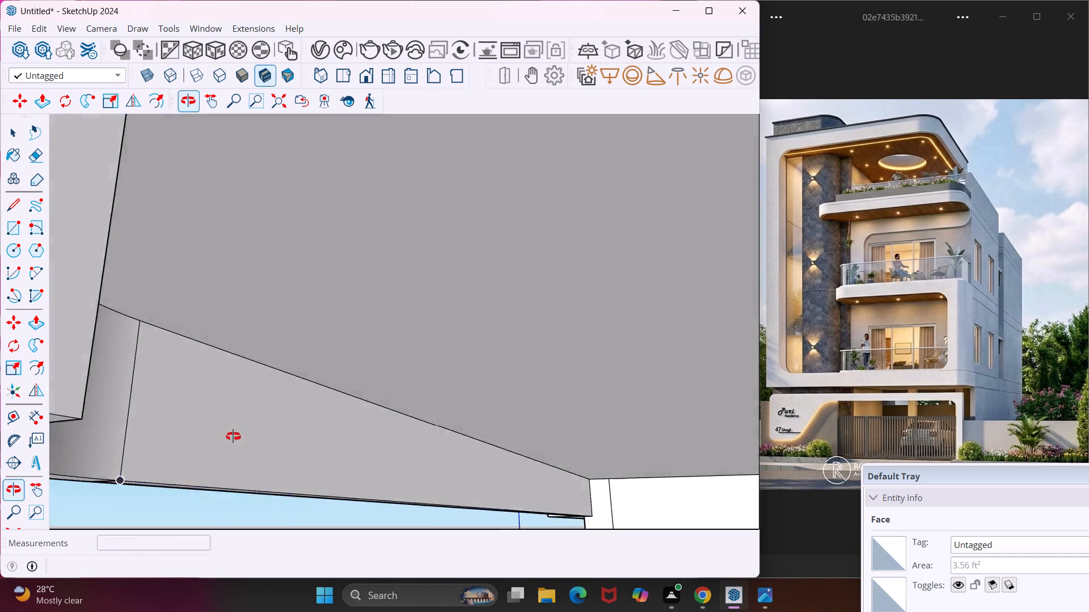
middle_click_drag(233, 436, 547, 368)
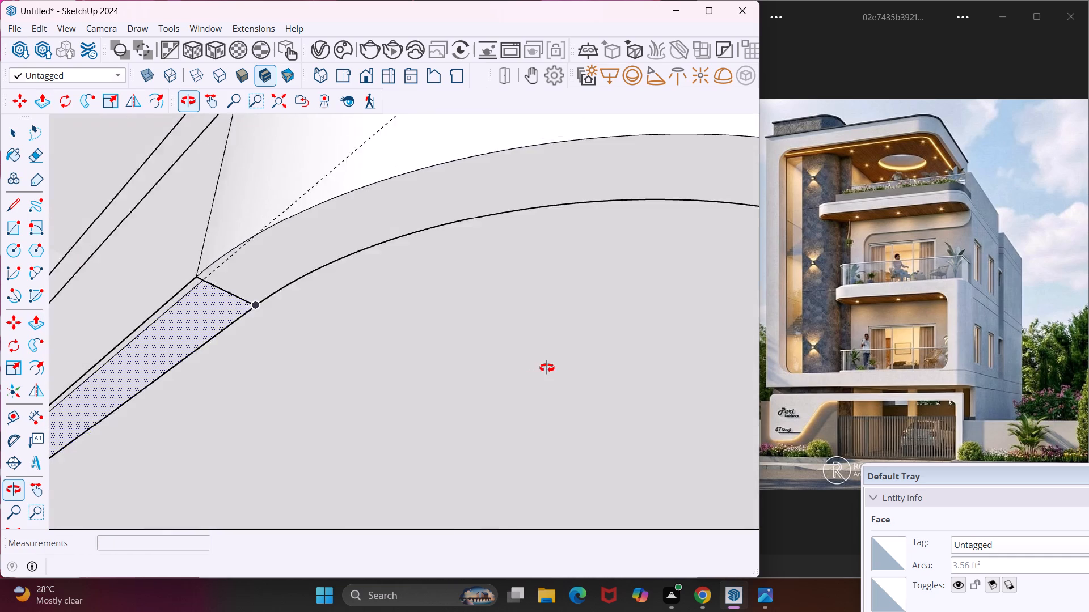
middle_click_drag(547, 368, 557, 368)
key("Escape")
key("space")
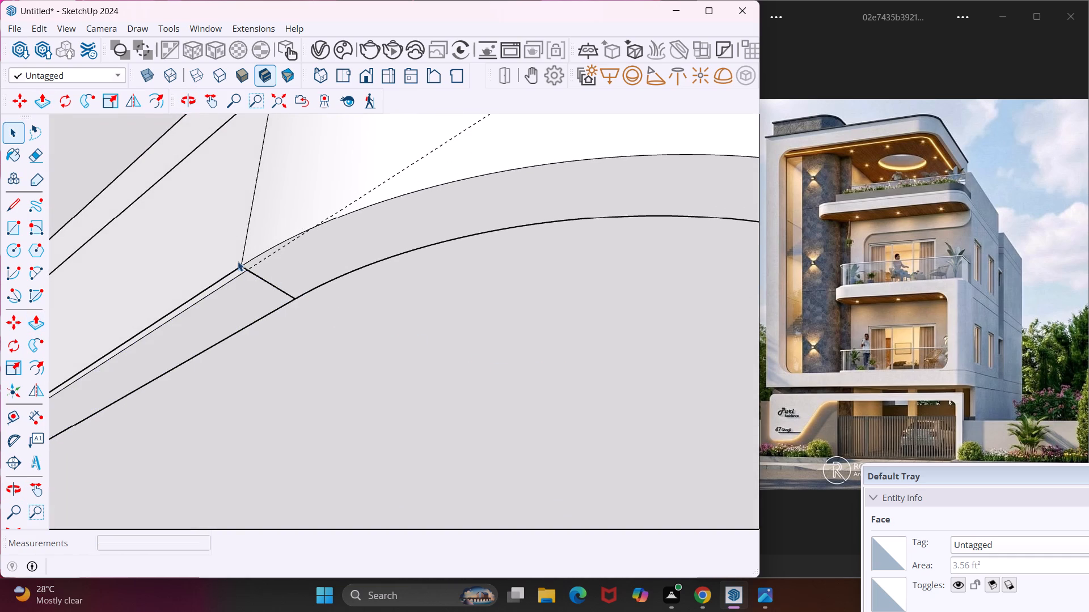
Delete the redundant straight front face of the lower balcony's band and its leftover long bottom edge beside the rounded corner.
left_click(228, 258)
key("Delete")
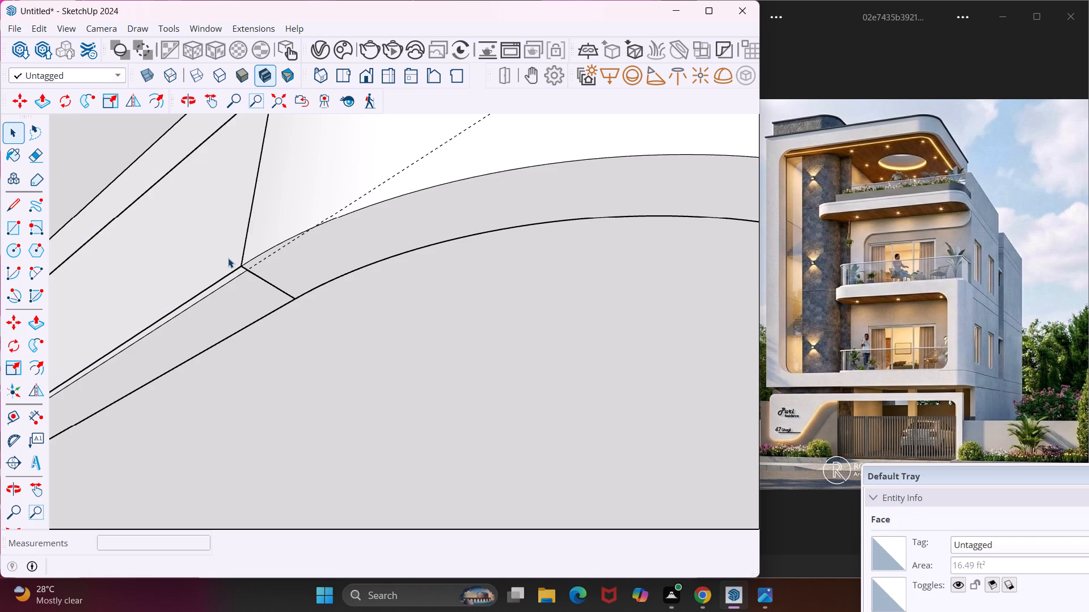
middle_click_drag(228, 258, 306, 296)
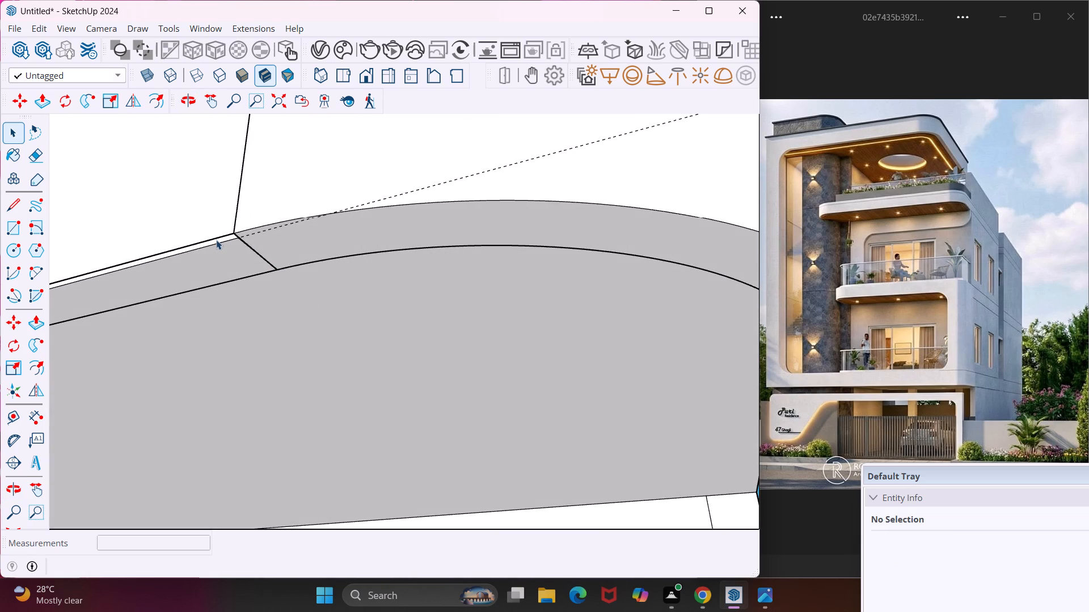
left_click(215, 239)
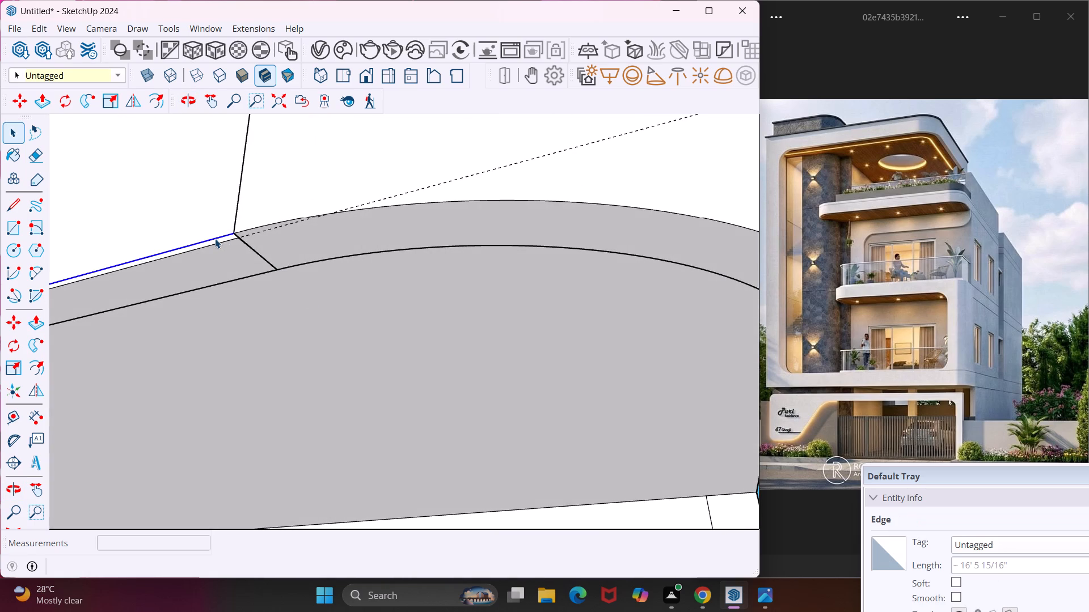
key("Delete")
Examine the lower balcony's front band and rounded corner from the front and from below.
scroll(215, 239, "down", 10)
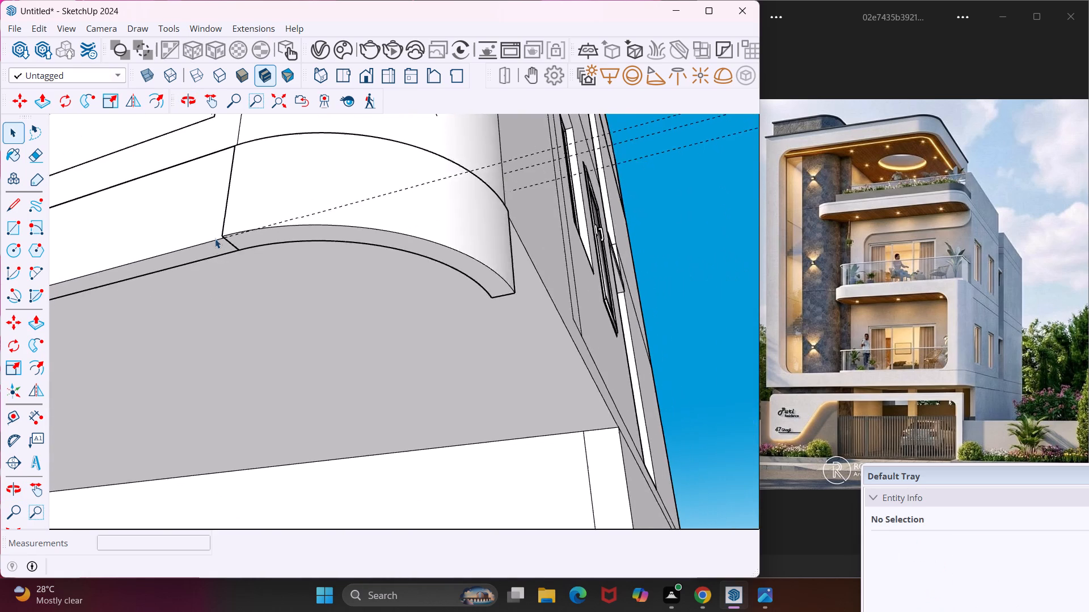
scroll(215, 239, "down", 6)
middle_click_drag(204, 228, 289, 286)
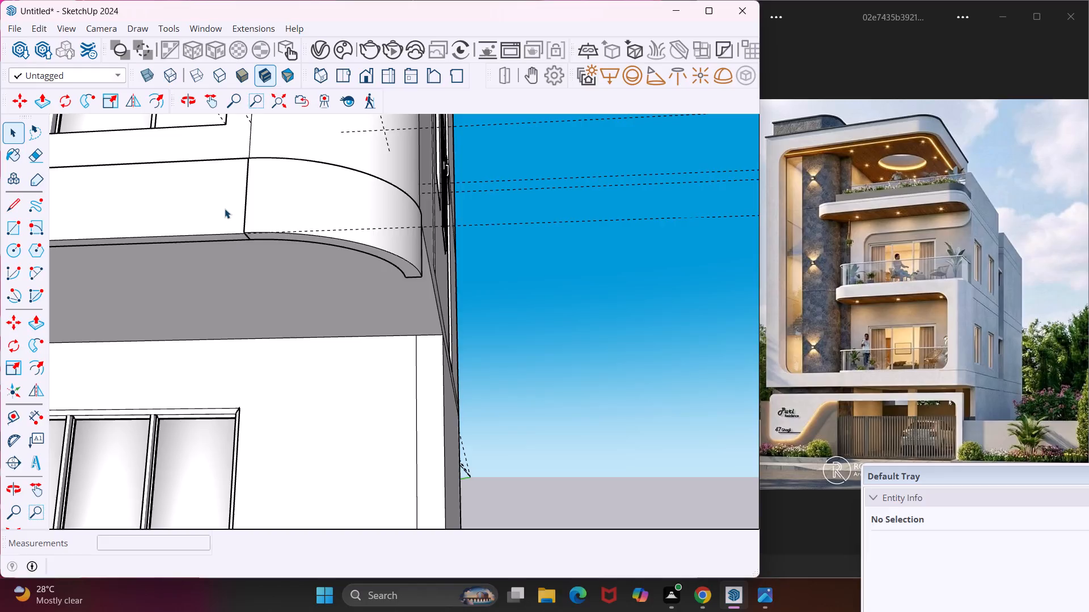
left_click(226, 200)
middle_click_drag(233, 202, 352, 278)
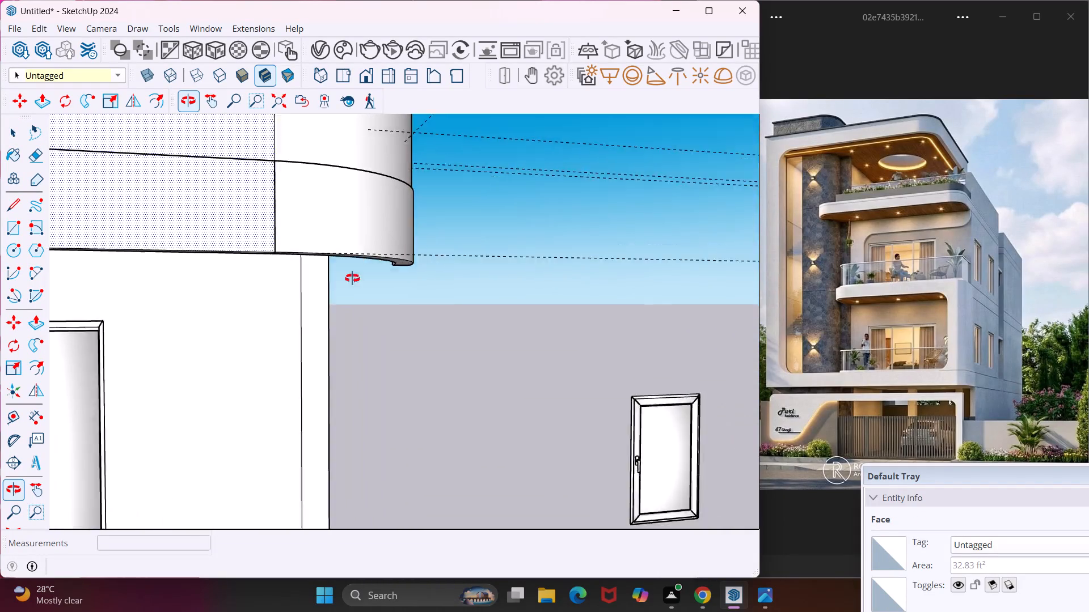
middle_click_drag(352, 278, 378, 284)
scroll(284, 222, "down", 18)
scroll(284, 222, "down", 6)
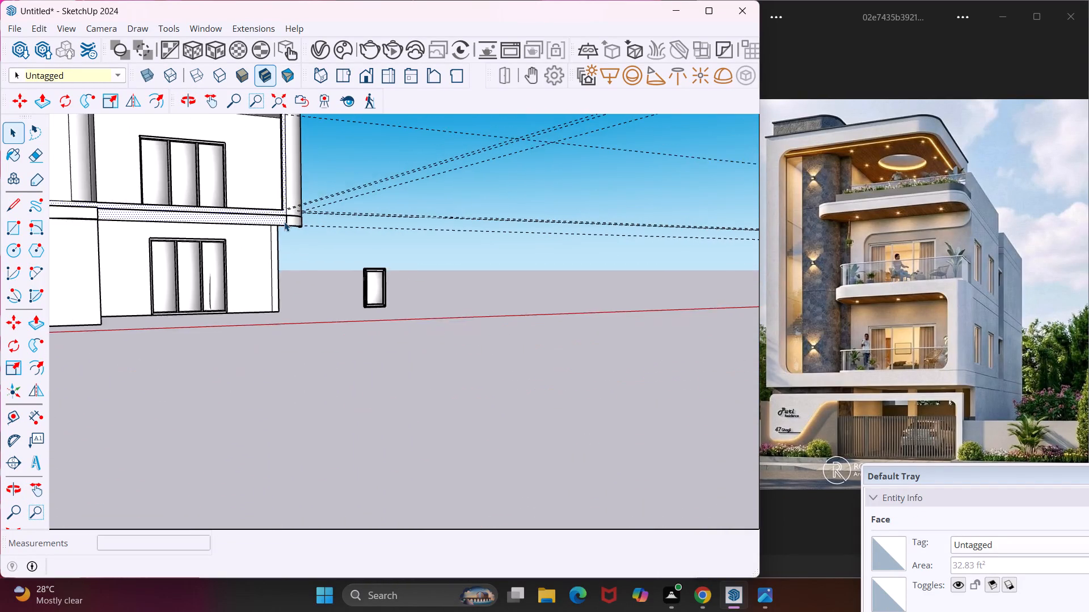
scroll(284, 222, "down", 5)
scroll(224, 219, "up", 15)
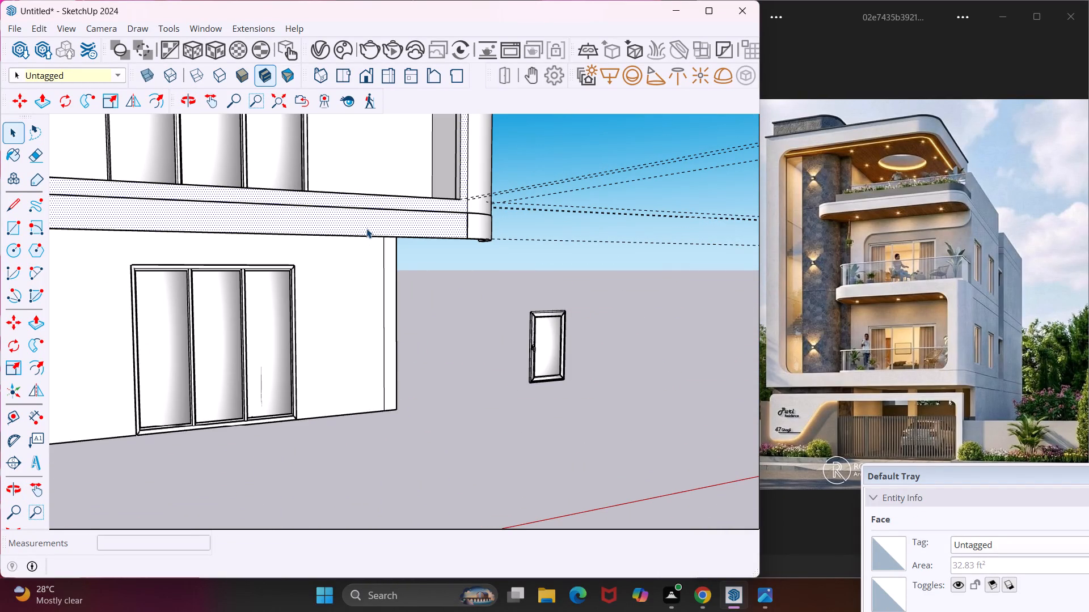
middle_click_drag(366, 226, 590, 130)
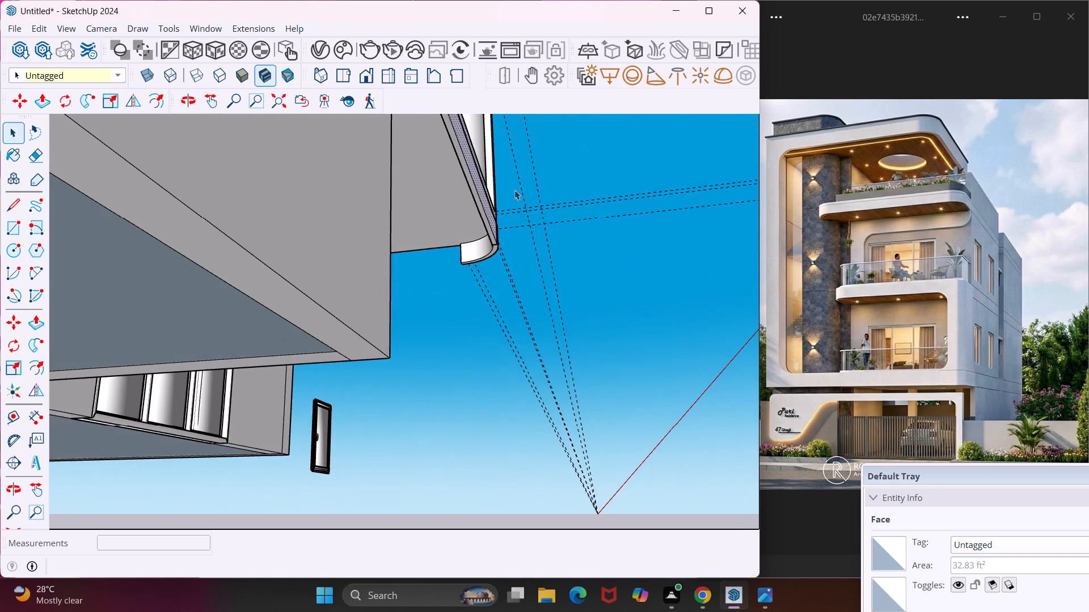
scroll(466, 207, "up", 9)
middle_click_drag(466, 209, 541, 225)
scroll(541, 225, "up", 1)
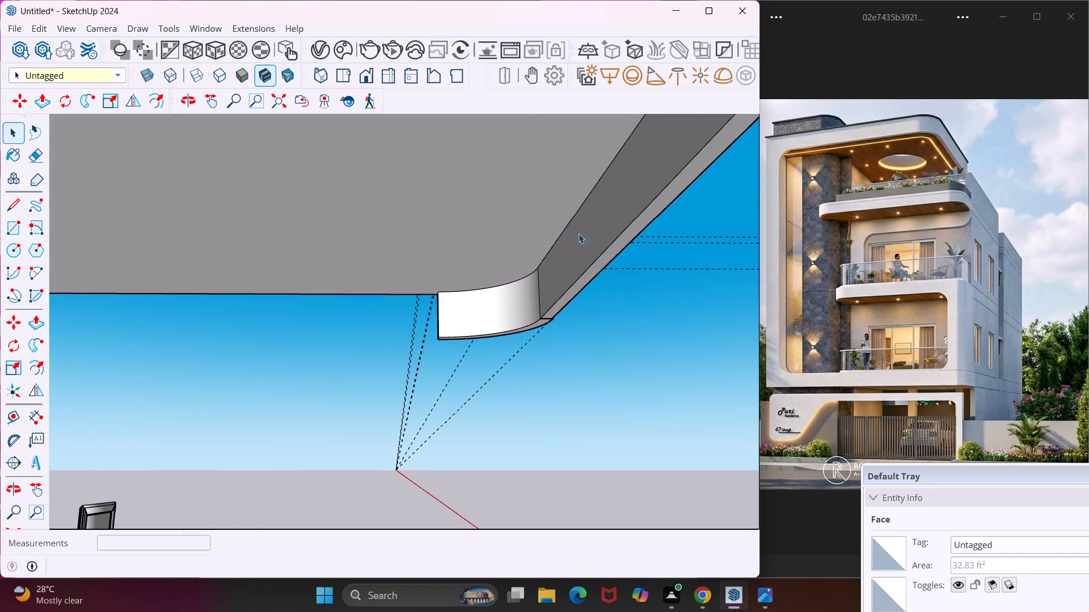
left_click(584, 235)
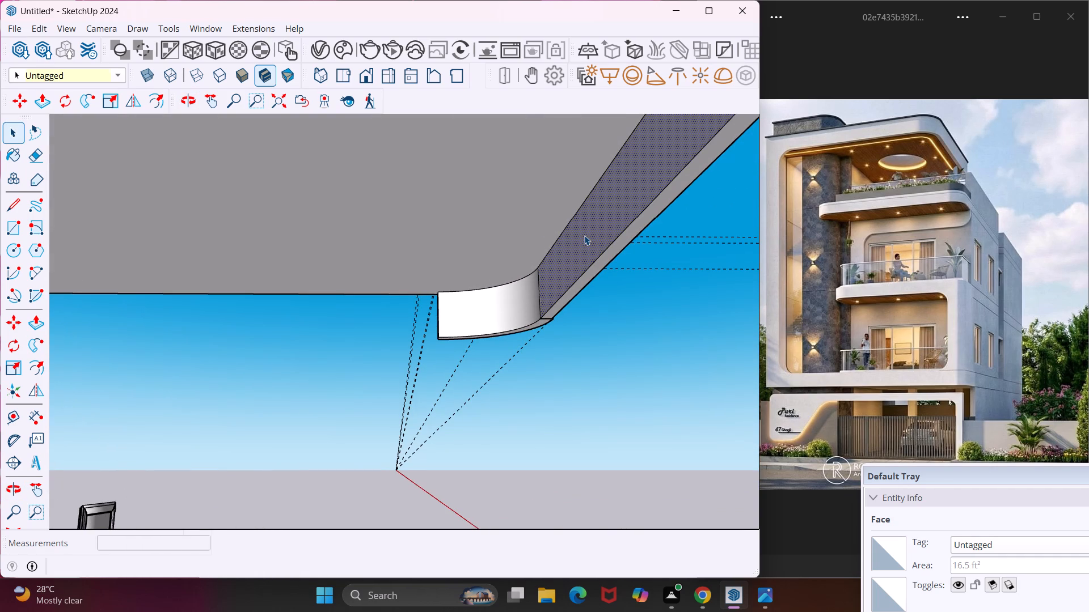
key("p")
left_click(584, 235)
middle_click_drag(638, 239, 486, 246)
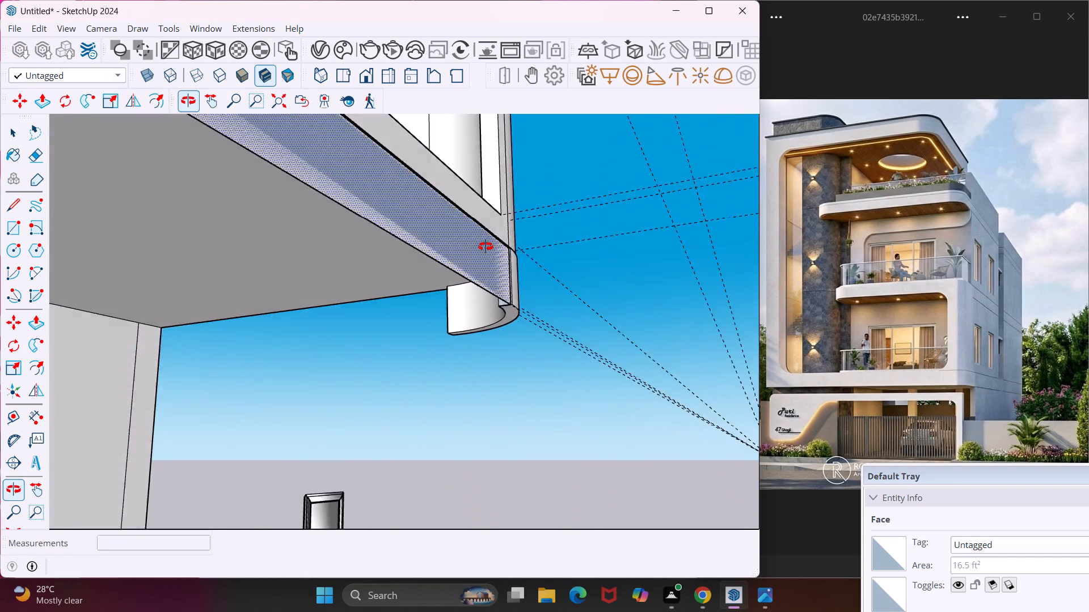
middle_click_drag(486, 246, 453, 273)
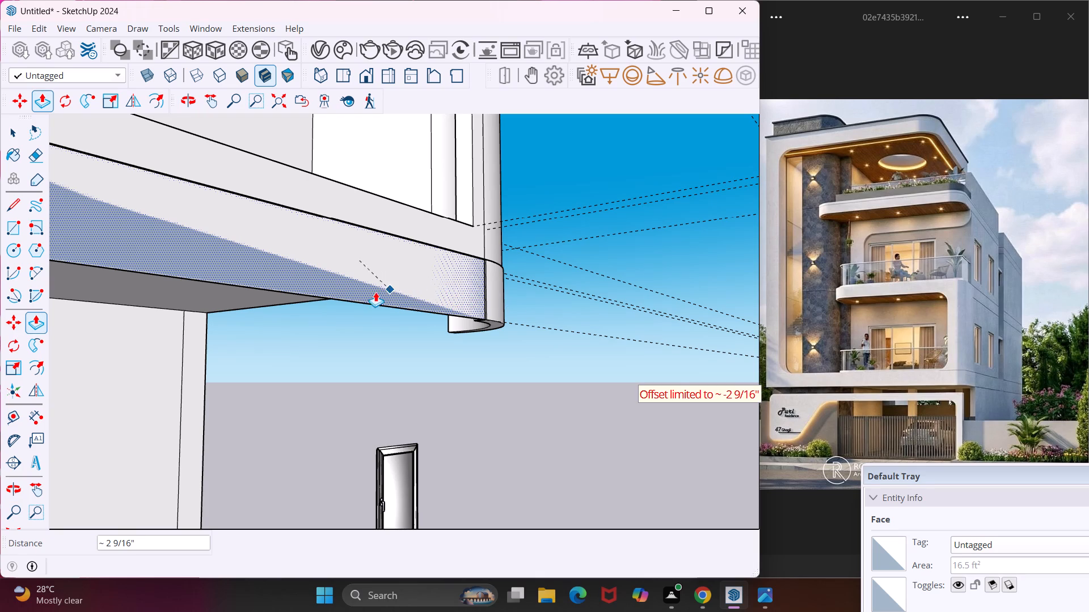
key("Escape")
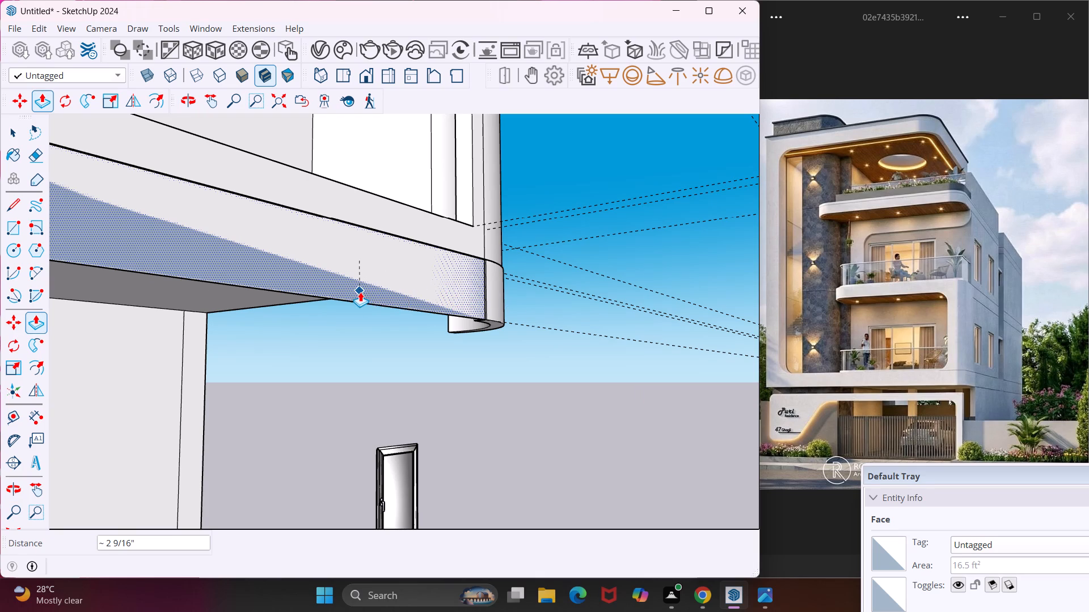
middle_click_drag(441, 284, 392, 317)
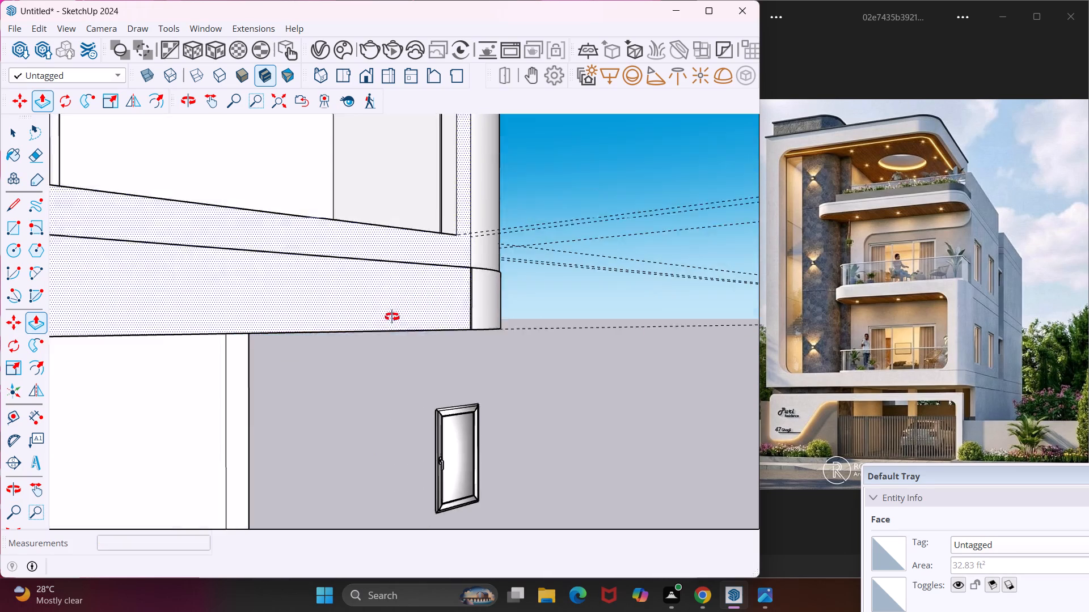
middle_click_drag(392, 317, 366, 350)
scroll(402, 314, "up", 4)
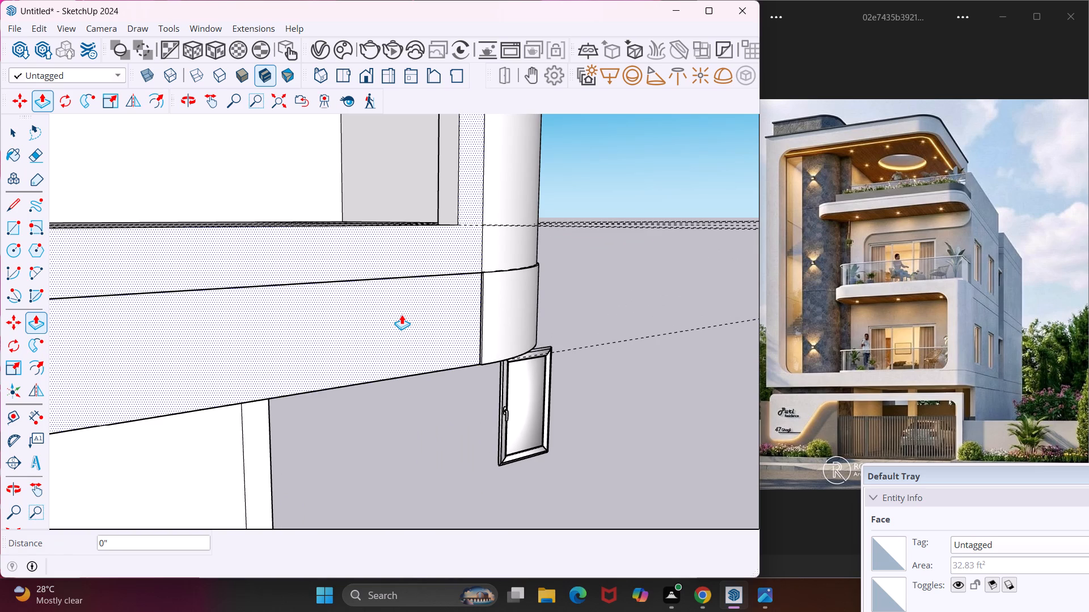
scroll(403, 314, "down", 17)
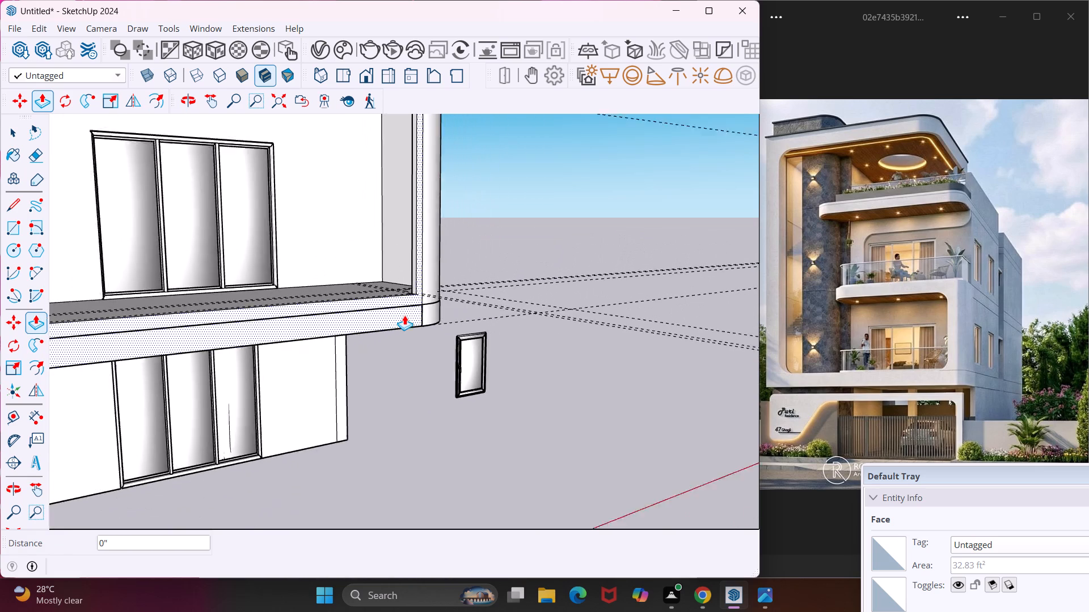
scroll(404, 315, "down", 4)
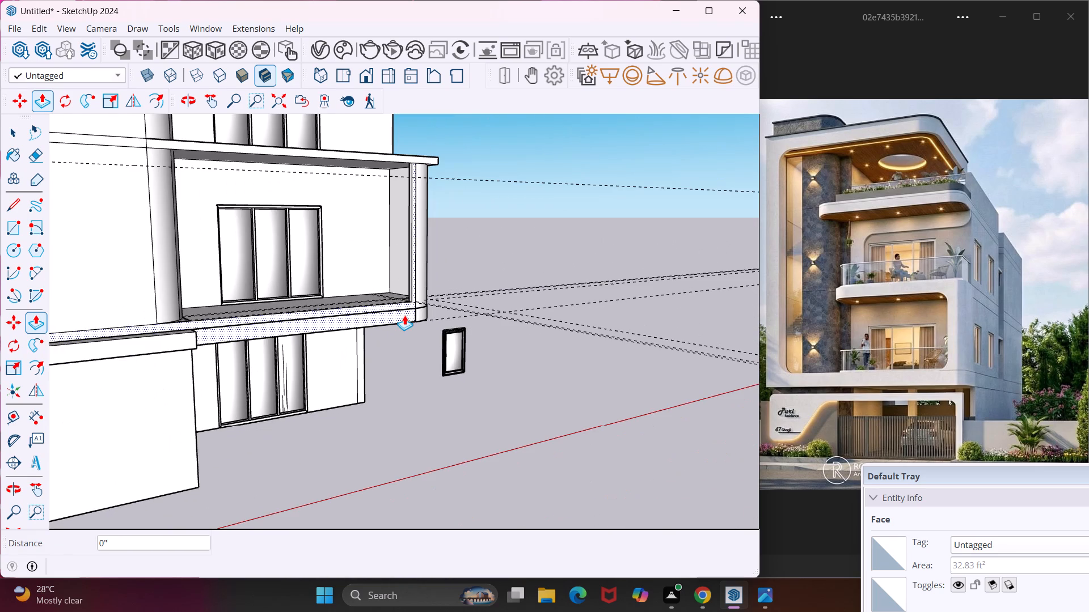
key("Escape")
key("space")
Draw a 4" line from the rounded column's vertical seam to the opening's lower inner corner at the lower balcony's floor edge.
scroll(404, 315, "up", 5)
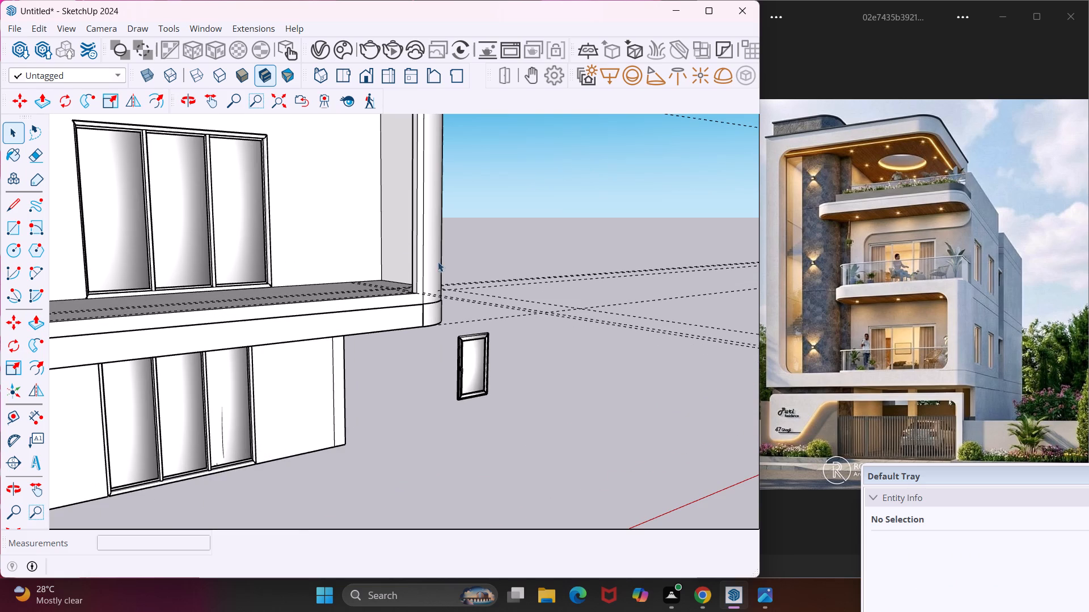
left_click(17, 200)
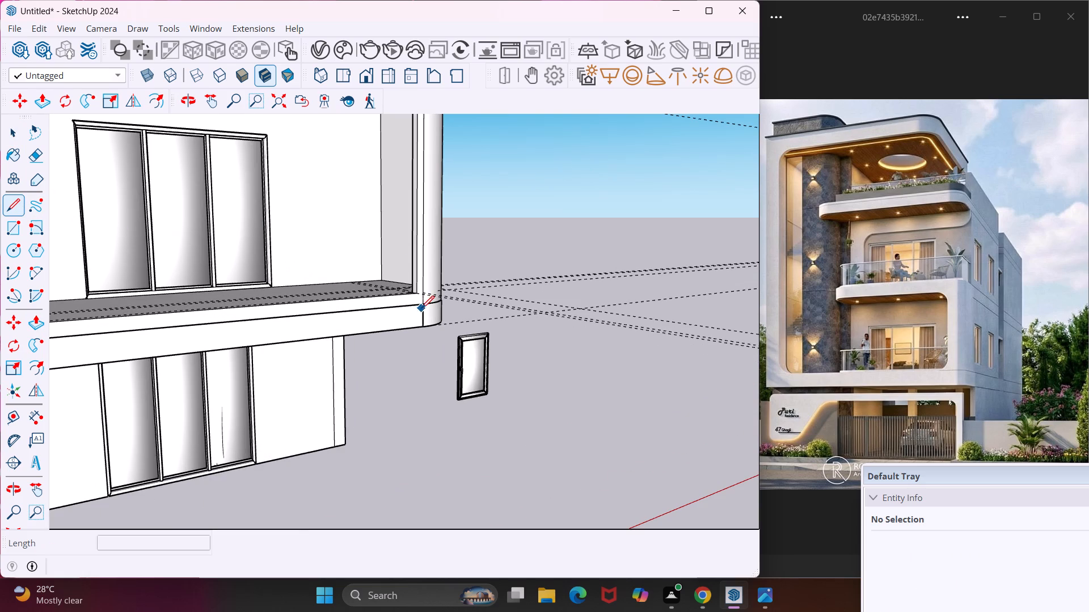
scroll(417, 304, "up", 12)
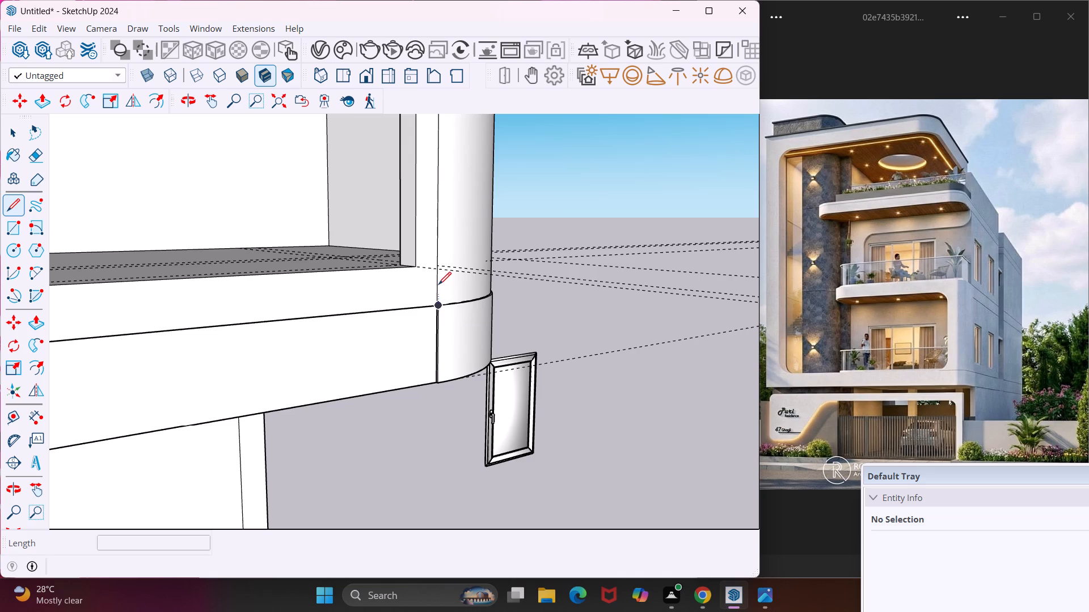
scroll(436, 265, "up", 4)
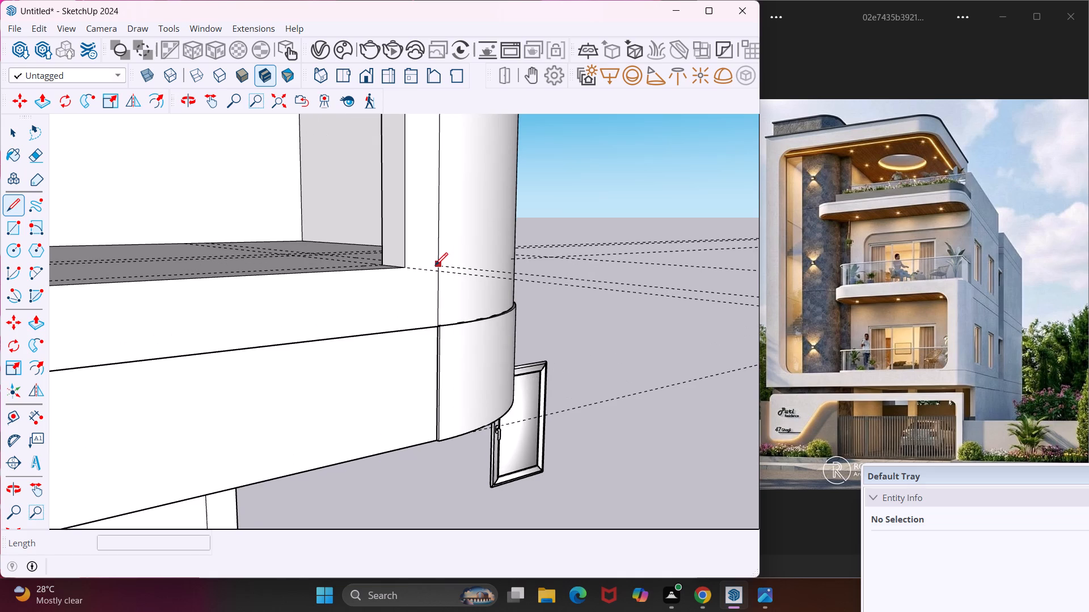
scroll(435, 265, "up", 2)
left_click(440, 269)
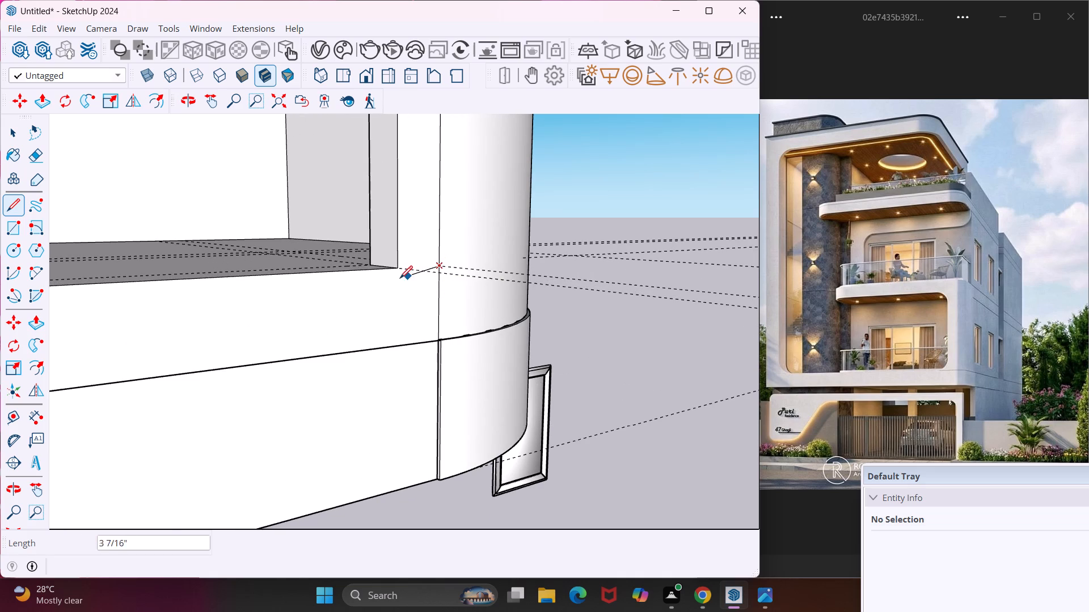
left_click(398, 271)
scroll(398, 270, "down", 6)
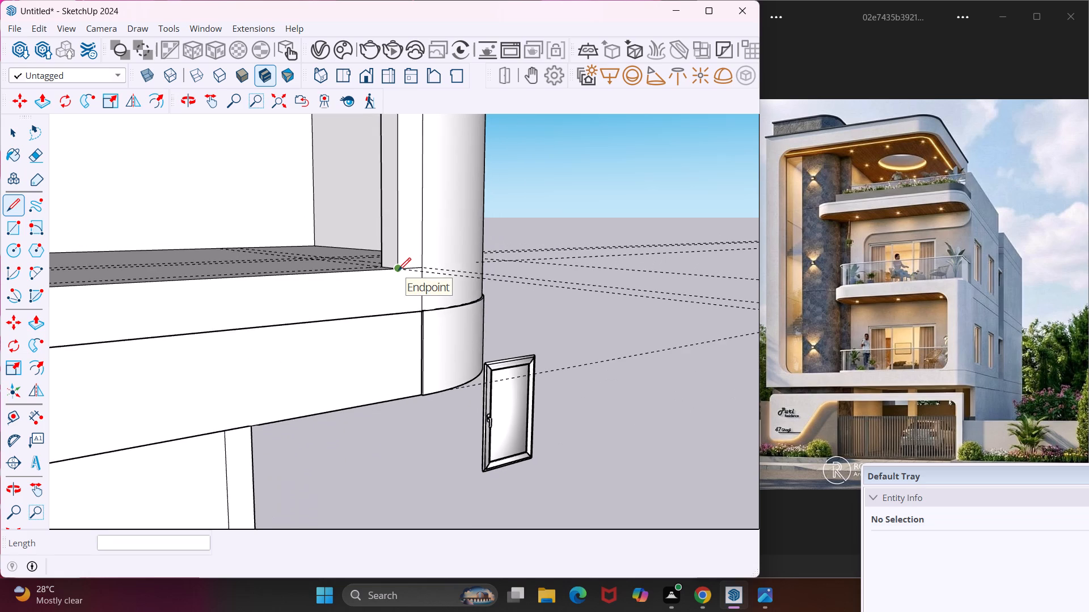
scroll(398, 270, "down", 16)
scroll(400, 267, "down", 5)
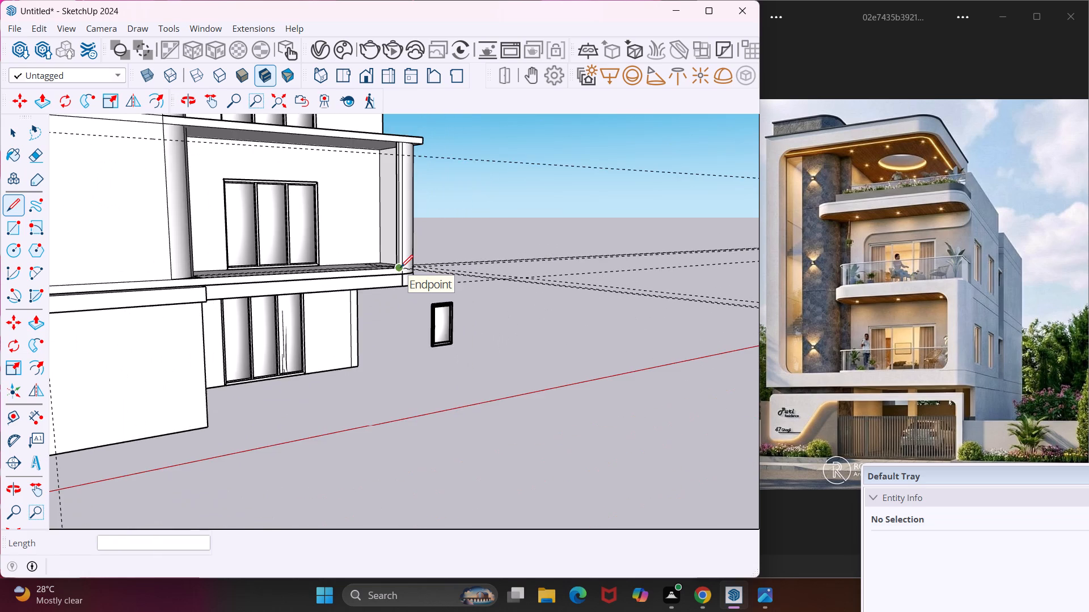
scroll(400, 267, "down", 3)
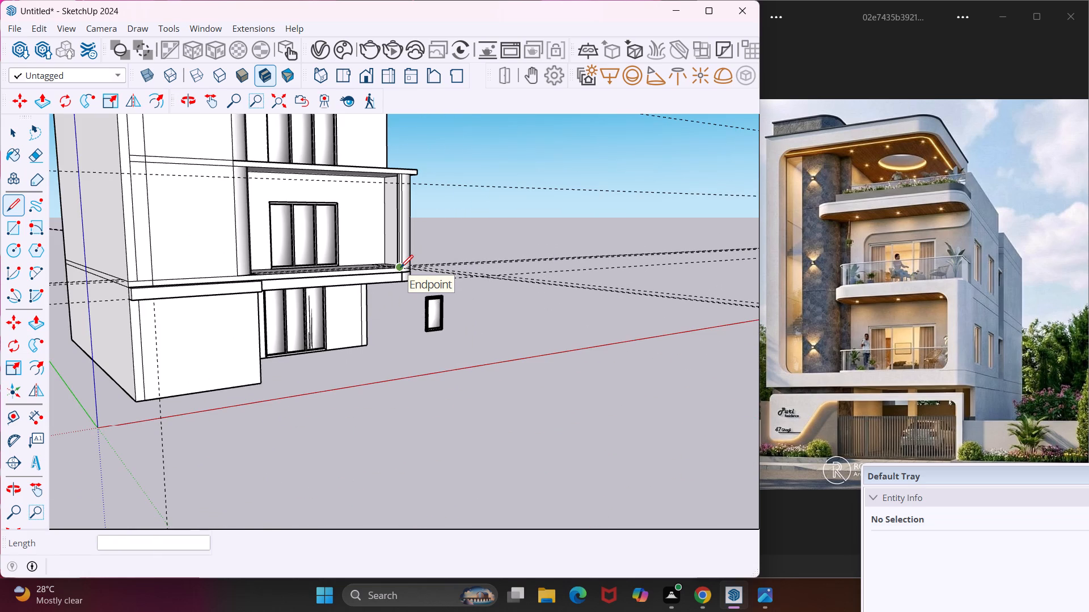
key("Escape")
key("space")
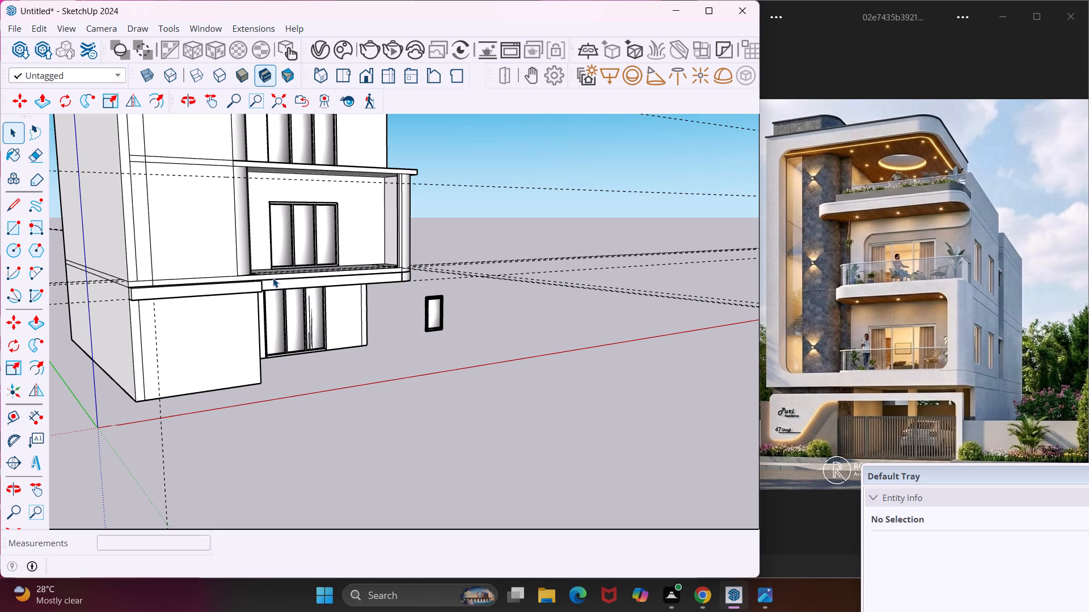
Push/Pull the lower balcony's straight front face outward about 1' 1/8", flush with the tower-side front band.
scroll(273, 278, "up", 9)
middle_click_drag(273, 278, 128, 309)
left_click(185, 301)
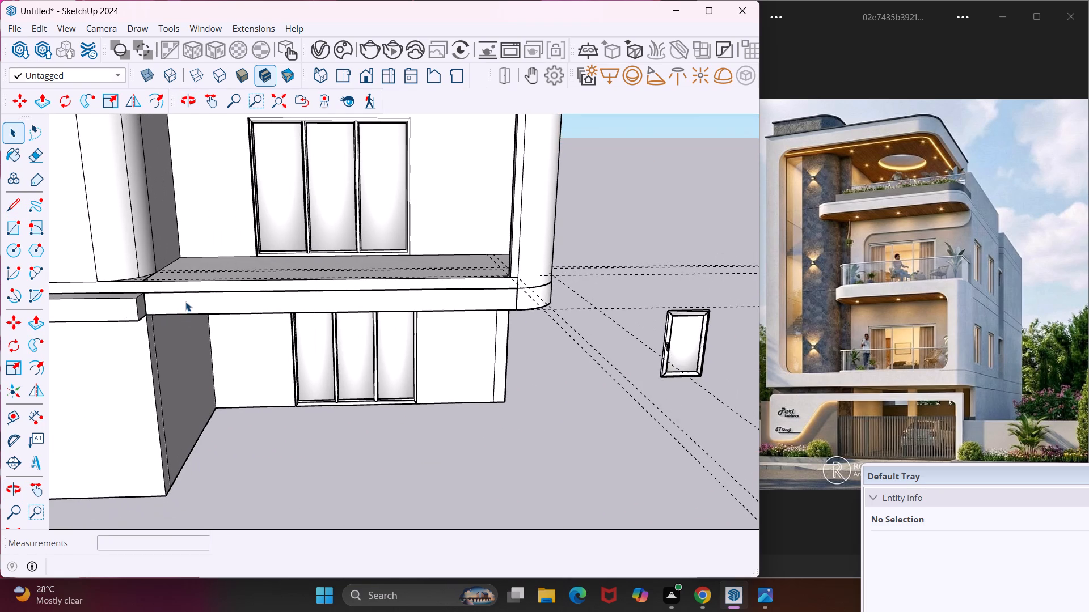
key("p")
left_click(185, 300)
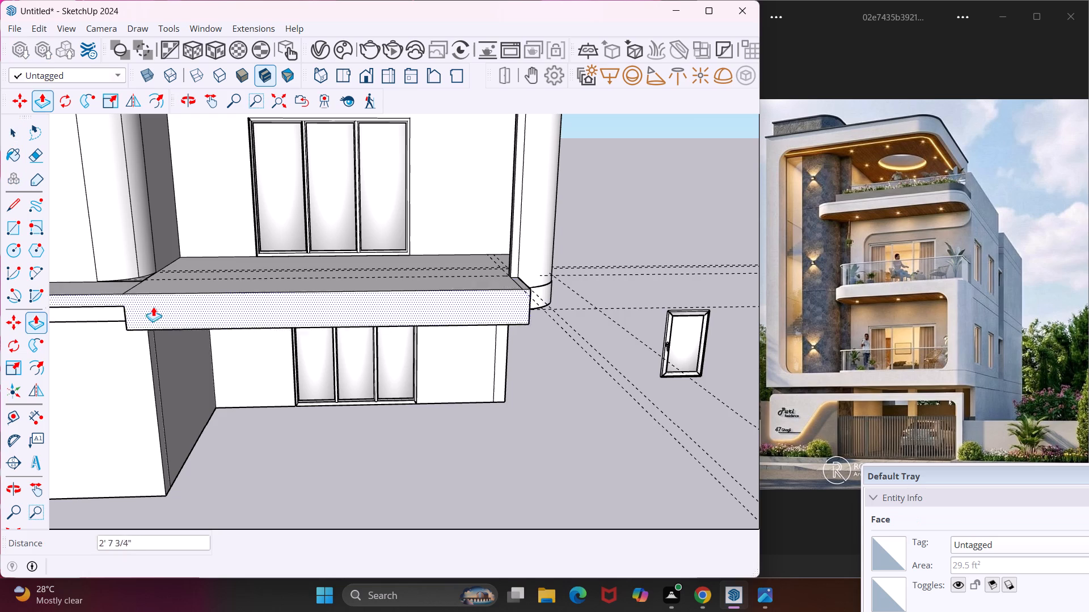
scroll(161, 289, "down", 6)
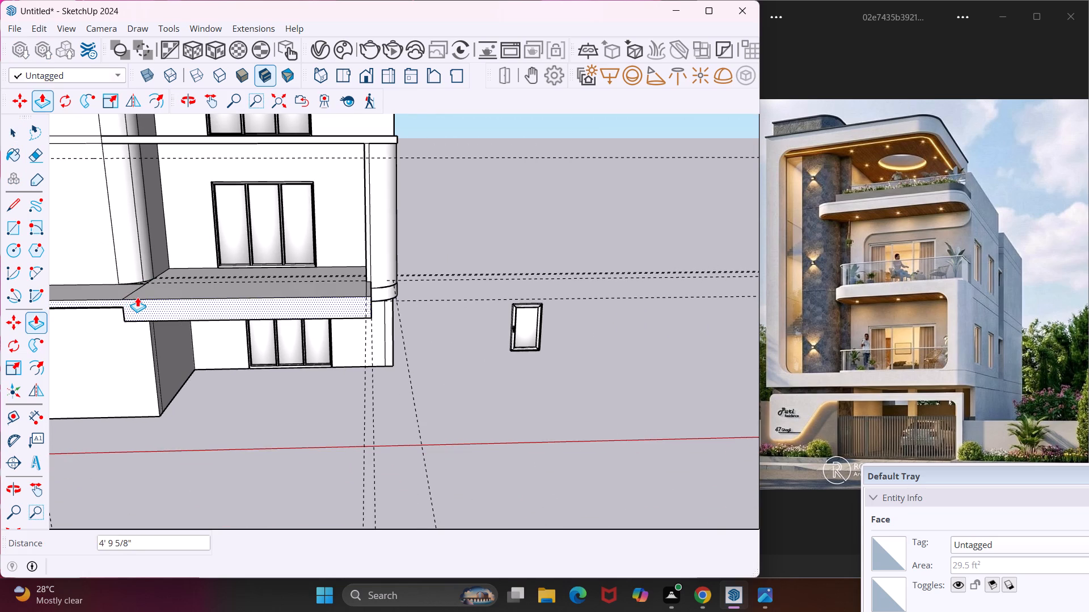
scroll(138, 292, "up", 2)
middle_click_drag(154, 280, 240, 212)
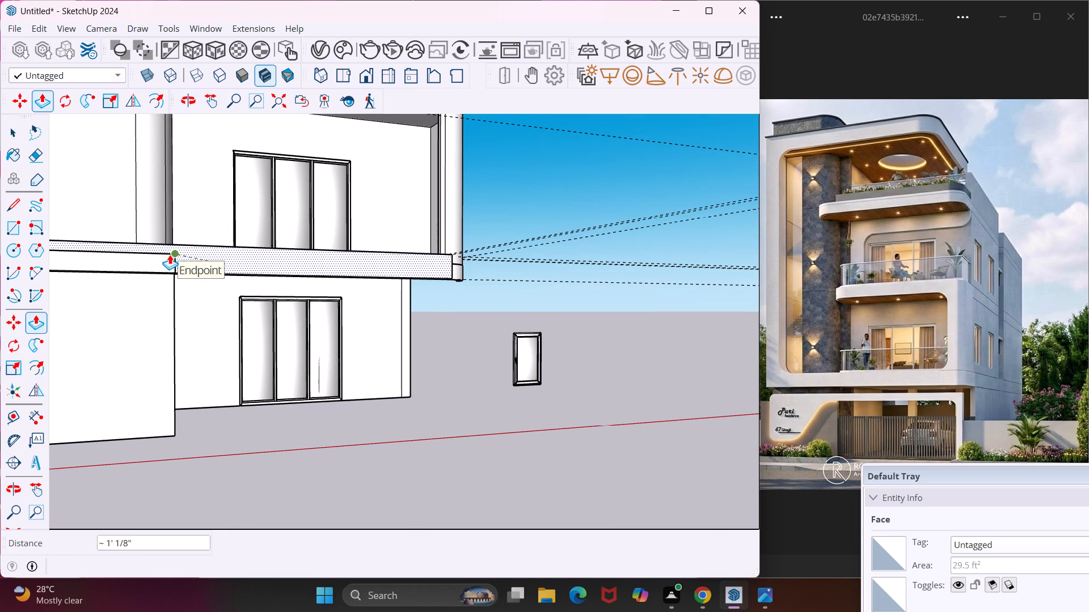
left_click(170, 254)
key("Escape")
key("space")
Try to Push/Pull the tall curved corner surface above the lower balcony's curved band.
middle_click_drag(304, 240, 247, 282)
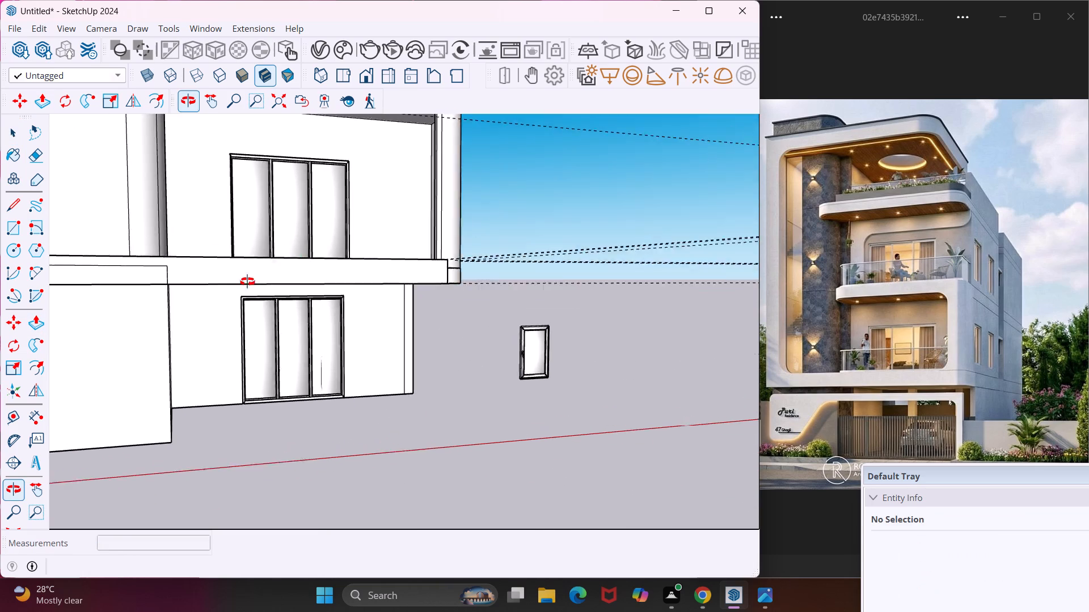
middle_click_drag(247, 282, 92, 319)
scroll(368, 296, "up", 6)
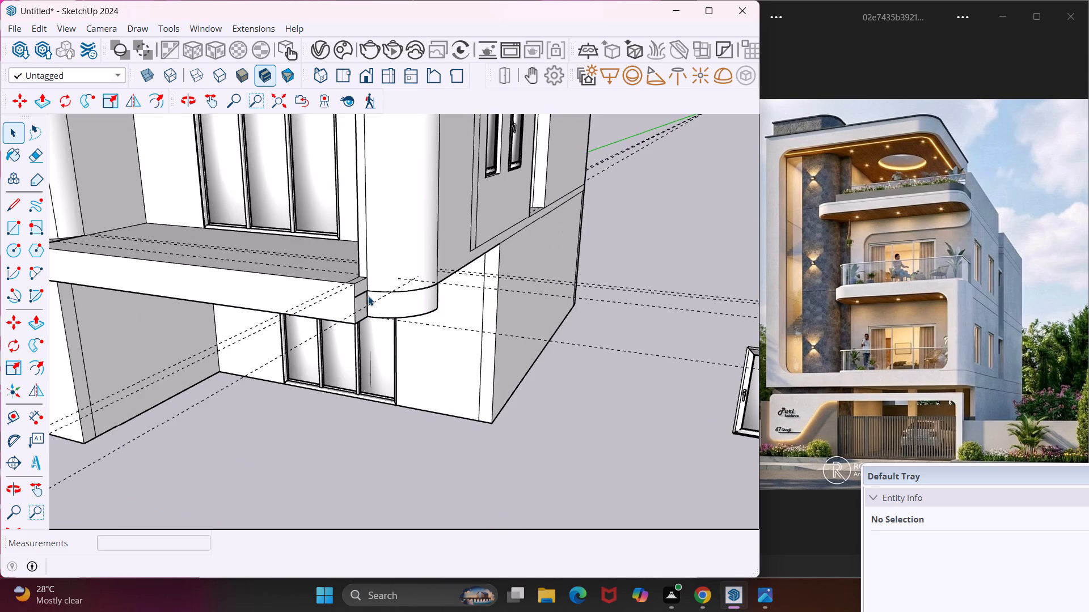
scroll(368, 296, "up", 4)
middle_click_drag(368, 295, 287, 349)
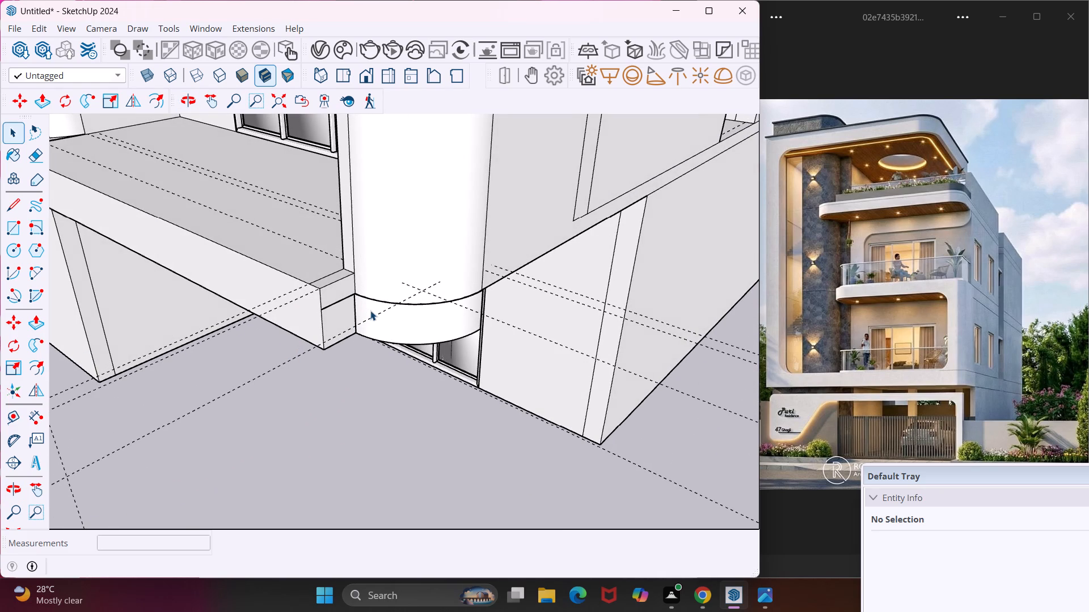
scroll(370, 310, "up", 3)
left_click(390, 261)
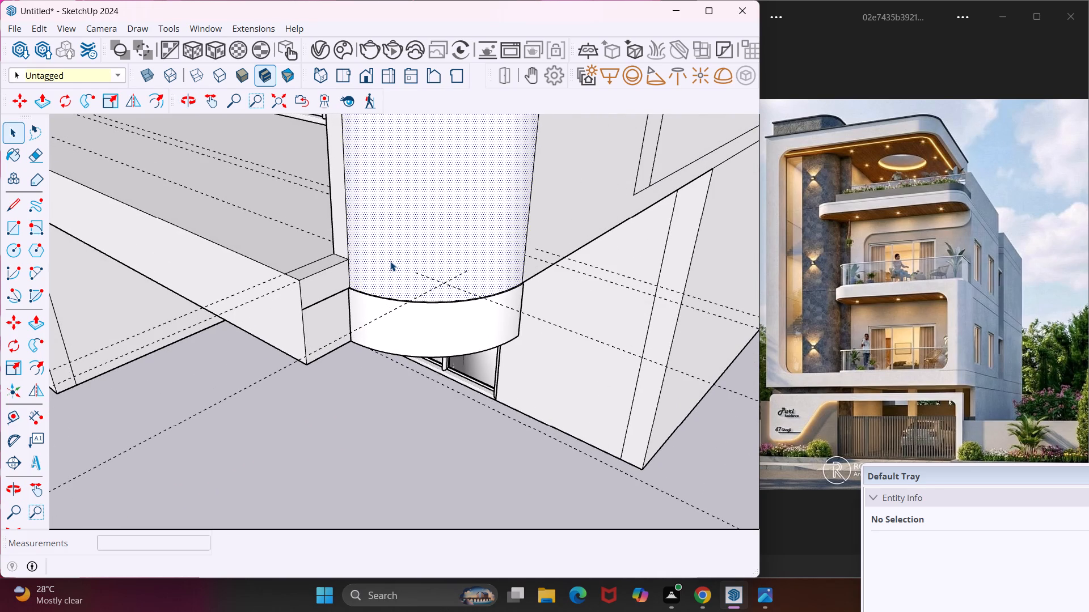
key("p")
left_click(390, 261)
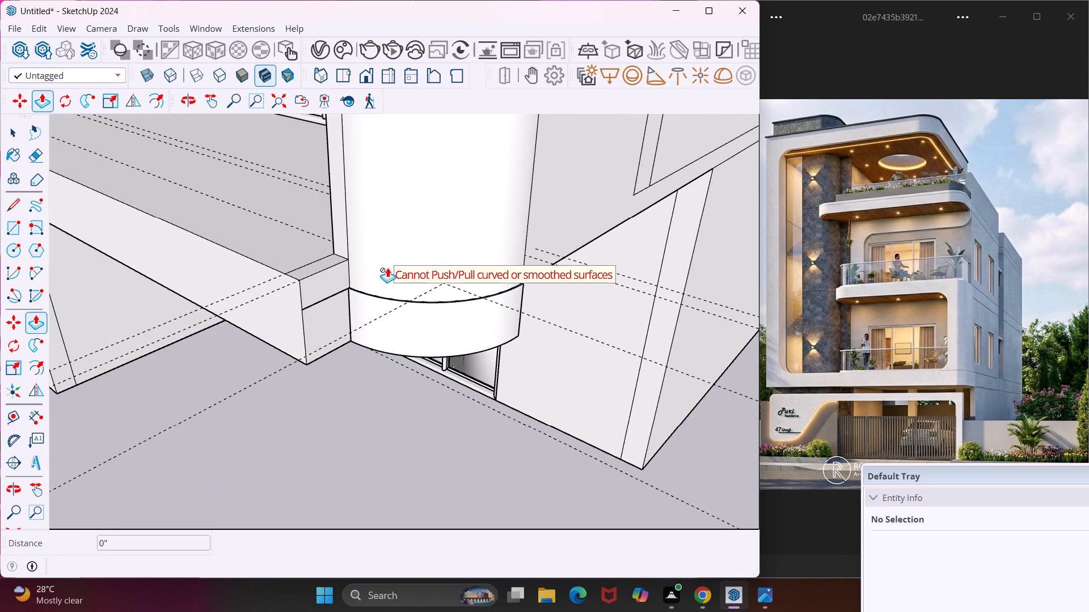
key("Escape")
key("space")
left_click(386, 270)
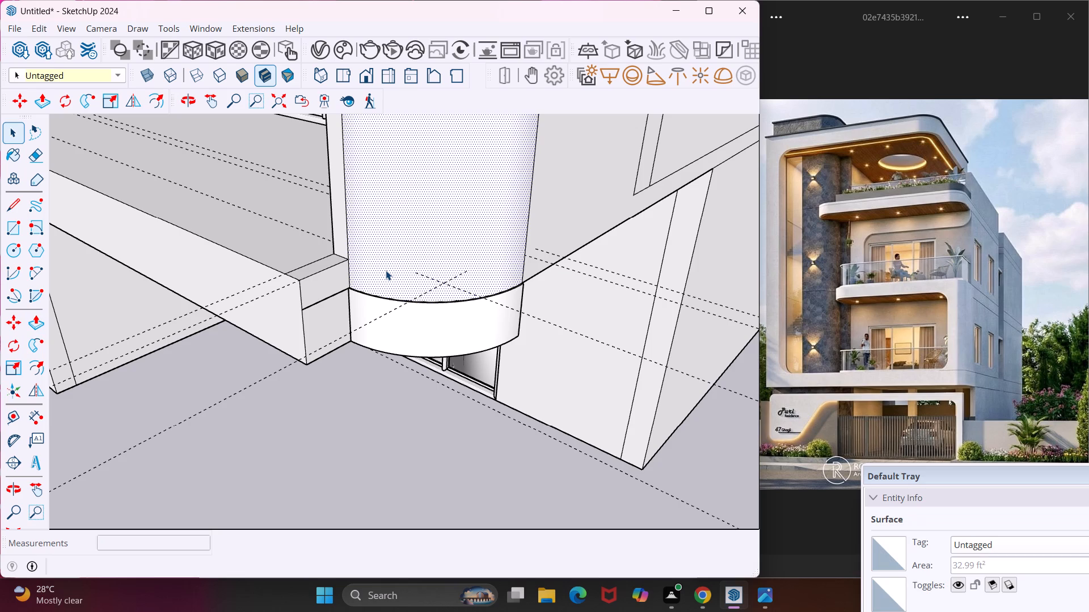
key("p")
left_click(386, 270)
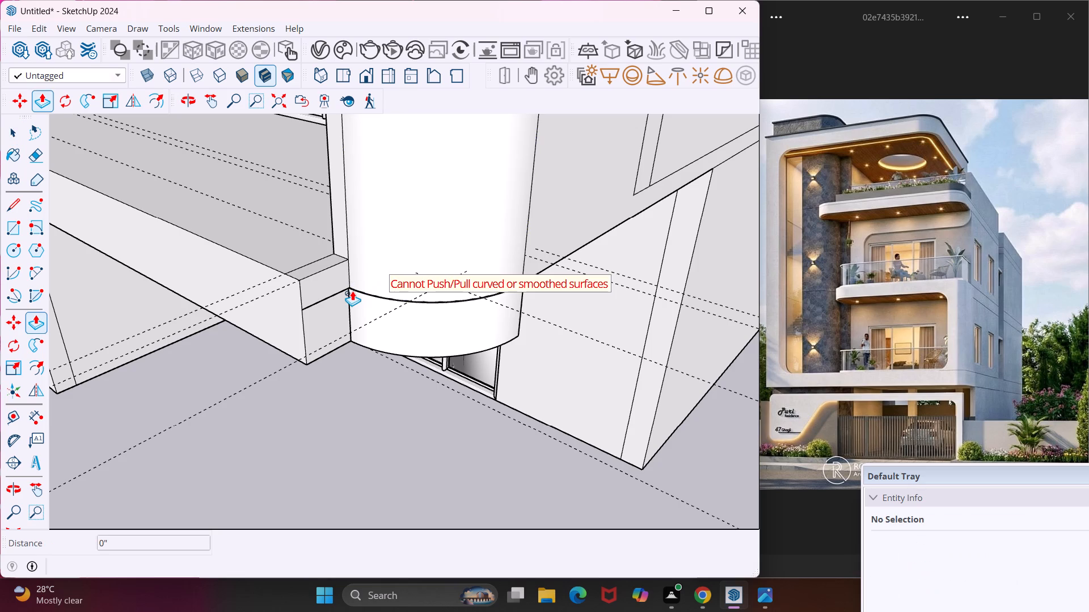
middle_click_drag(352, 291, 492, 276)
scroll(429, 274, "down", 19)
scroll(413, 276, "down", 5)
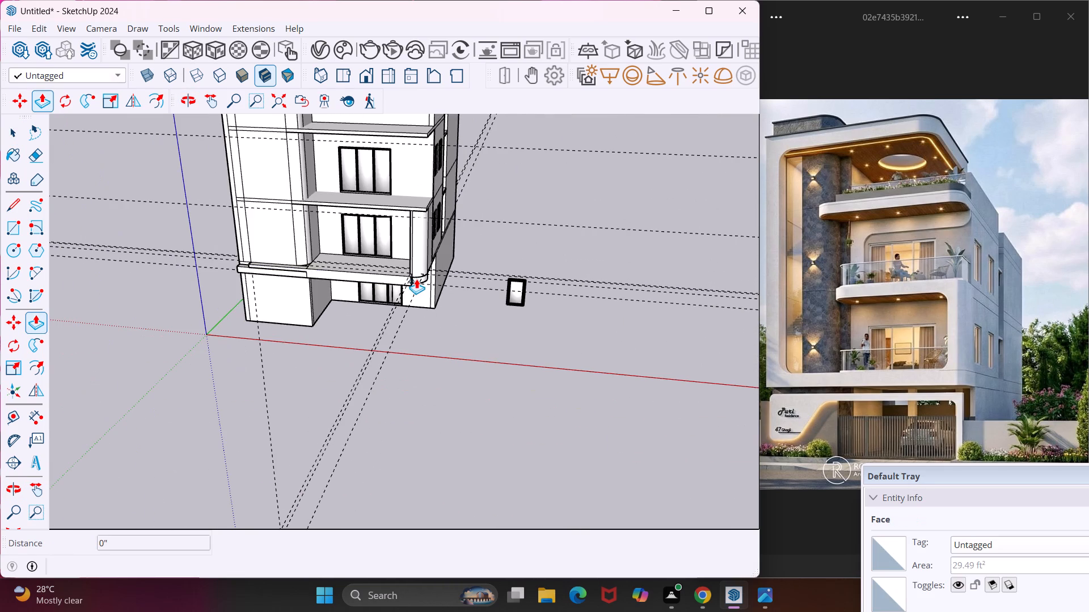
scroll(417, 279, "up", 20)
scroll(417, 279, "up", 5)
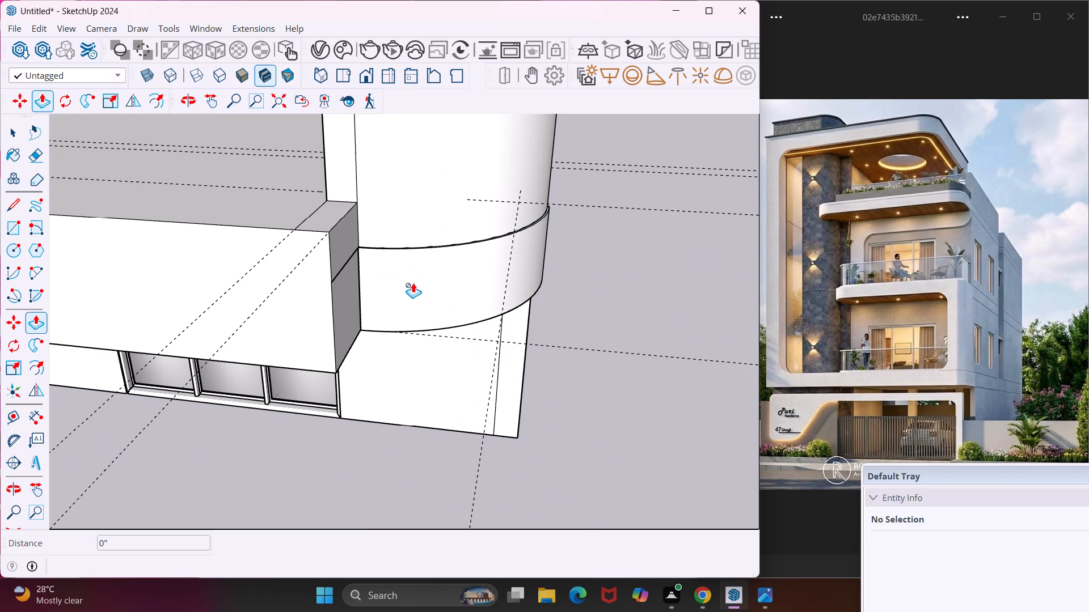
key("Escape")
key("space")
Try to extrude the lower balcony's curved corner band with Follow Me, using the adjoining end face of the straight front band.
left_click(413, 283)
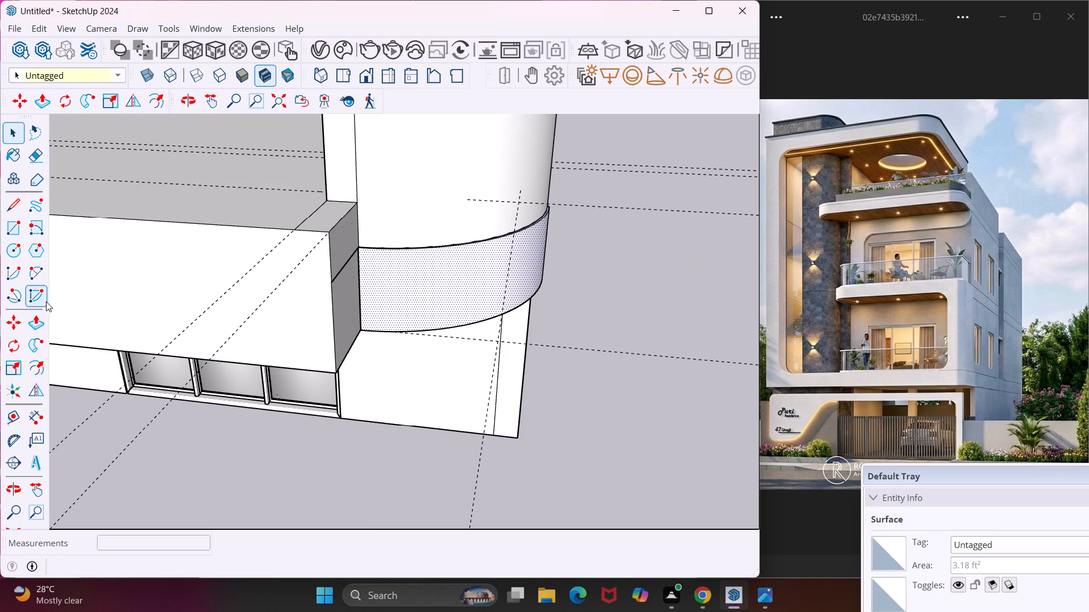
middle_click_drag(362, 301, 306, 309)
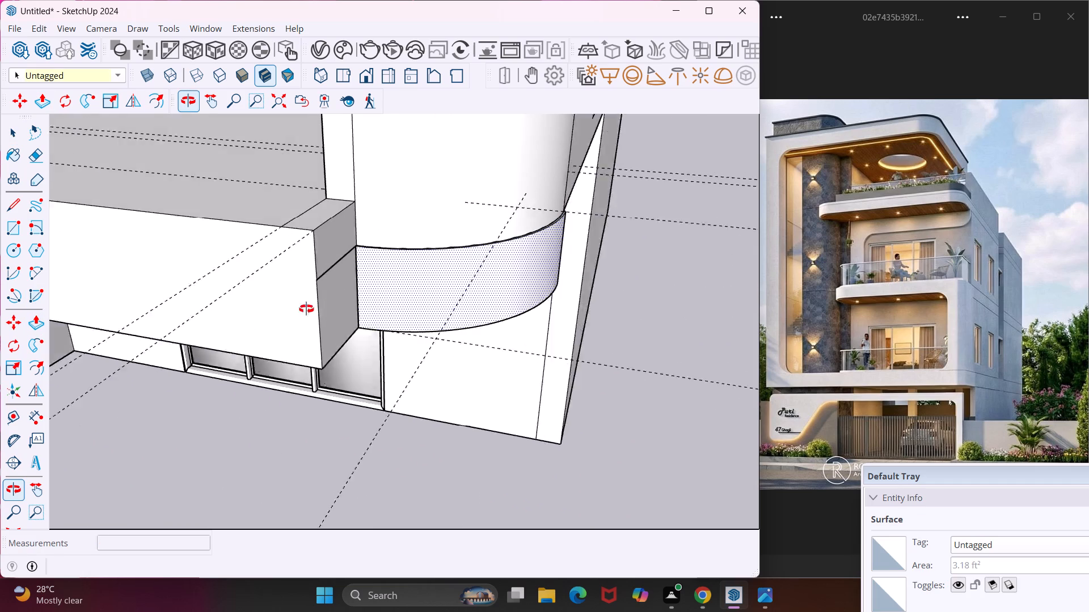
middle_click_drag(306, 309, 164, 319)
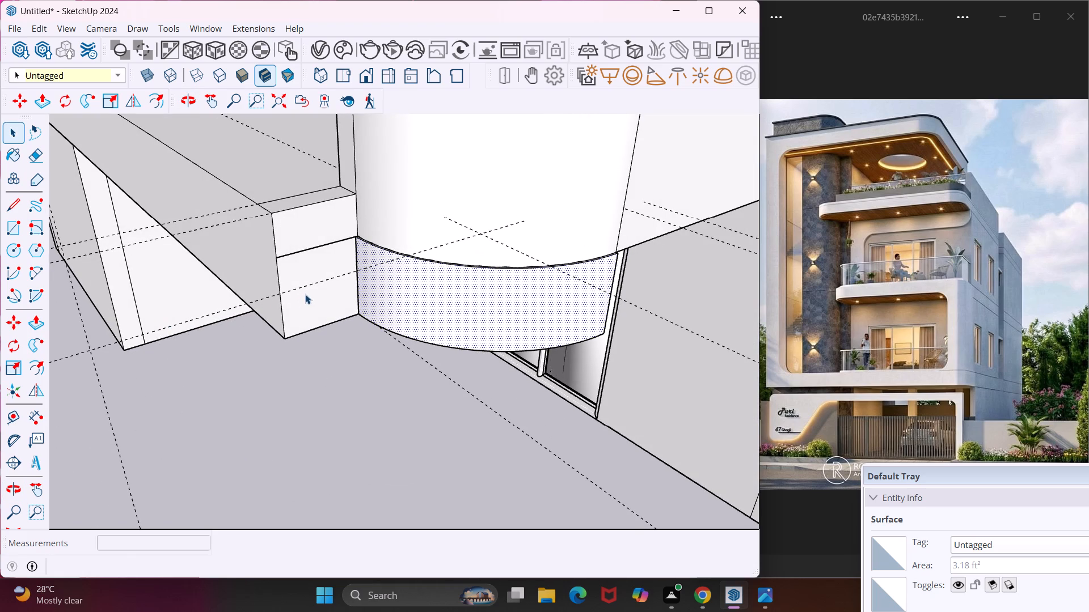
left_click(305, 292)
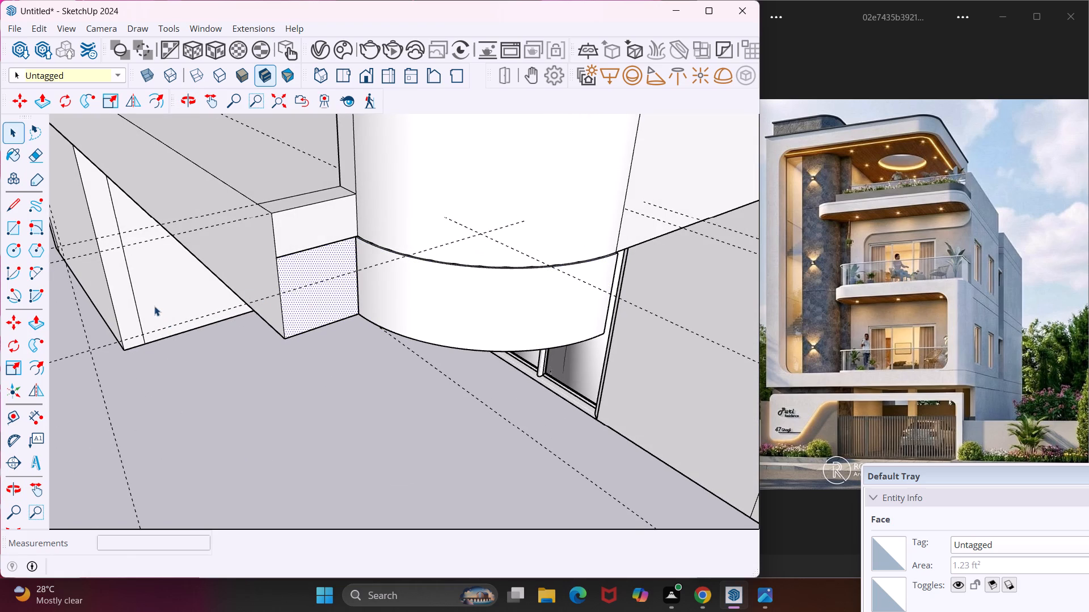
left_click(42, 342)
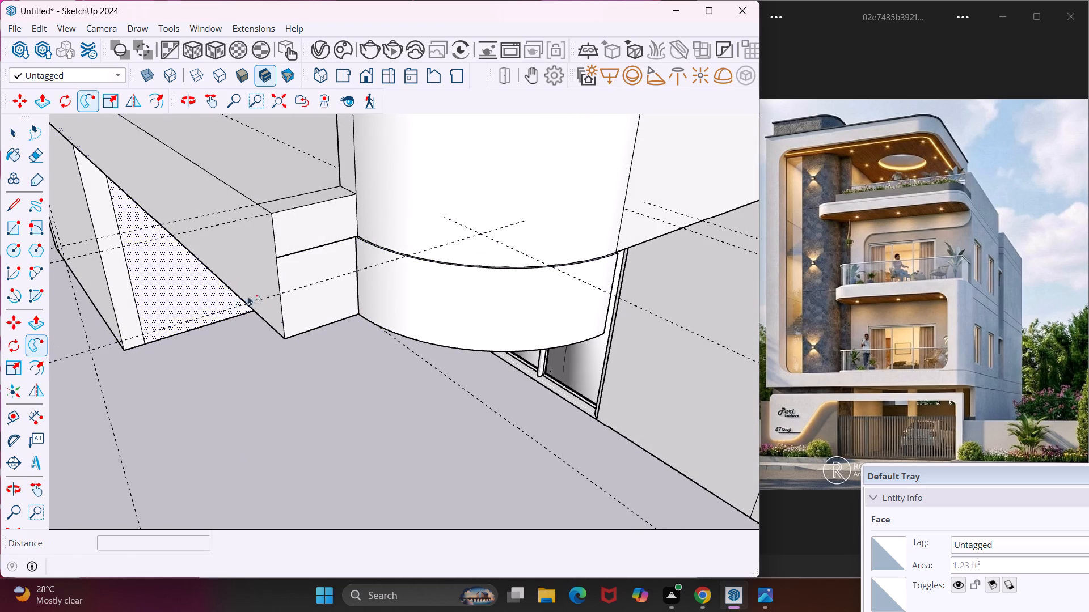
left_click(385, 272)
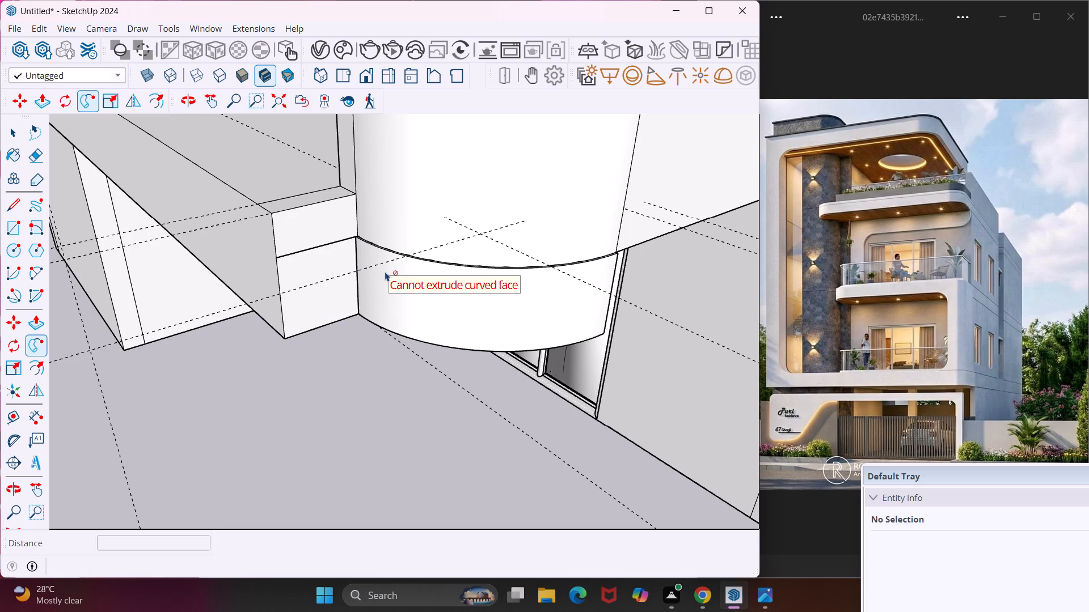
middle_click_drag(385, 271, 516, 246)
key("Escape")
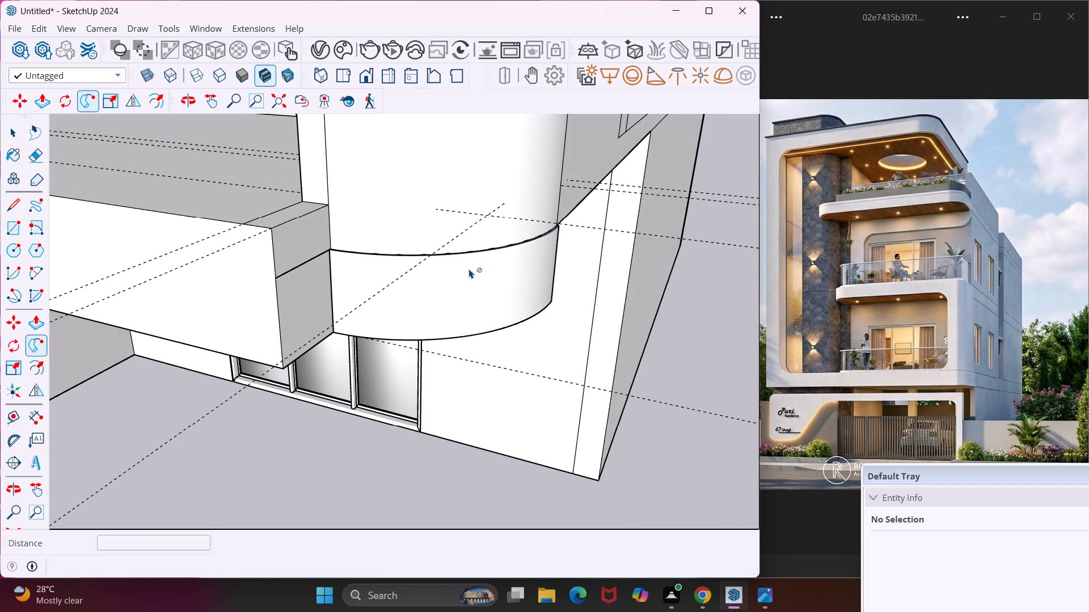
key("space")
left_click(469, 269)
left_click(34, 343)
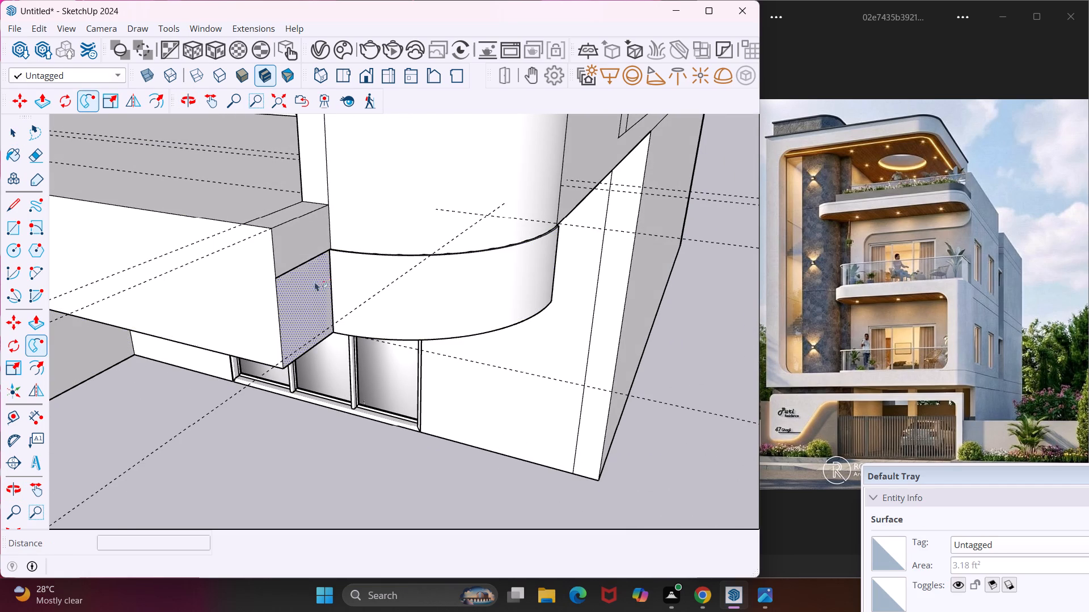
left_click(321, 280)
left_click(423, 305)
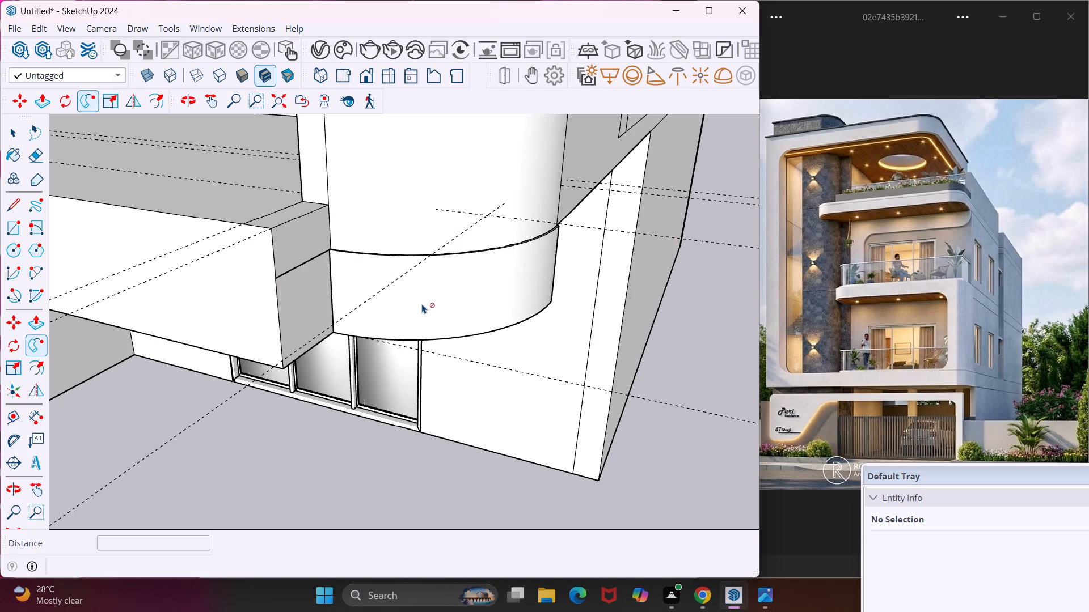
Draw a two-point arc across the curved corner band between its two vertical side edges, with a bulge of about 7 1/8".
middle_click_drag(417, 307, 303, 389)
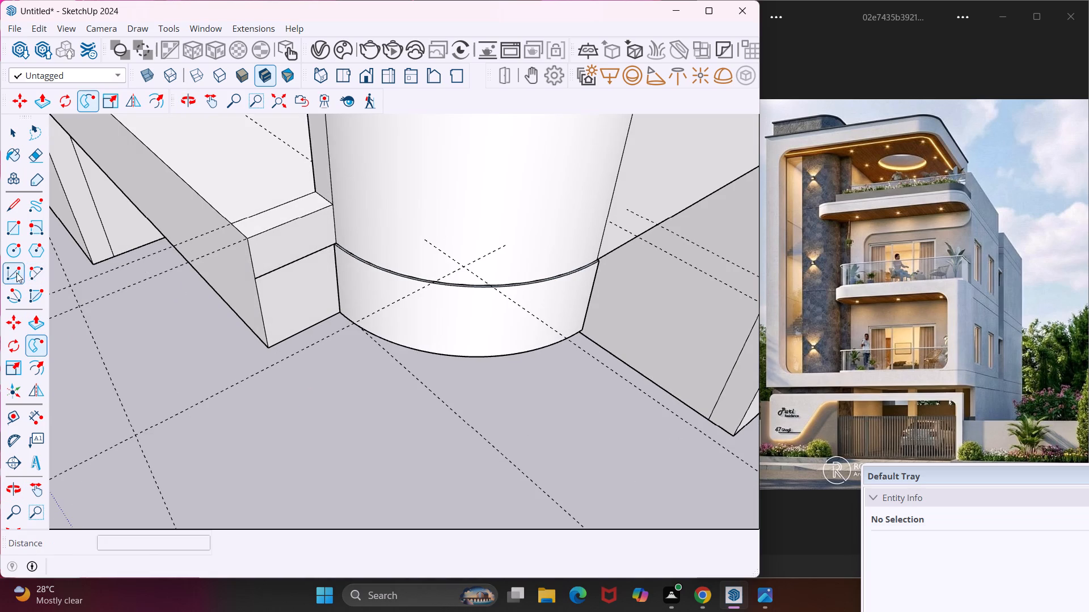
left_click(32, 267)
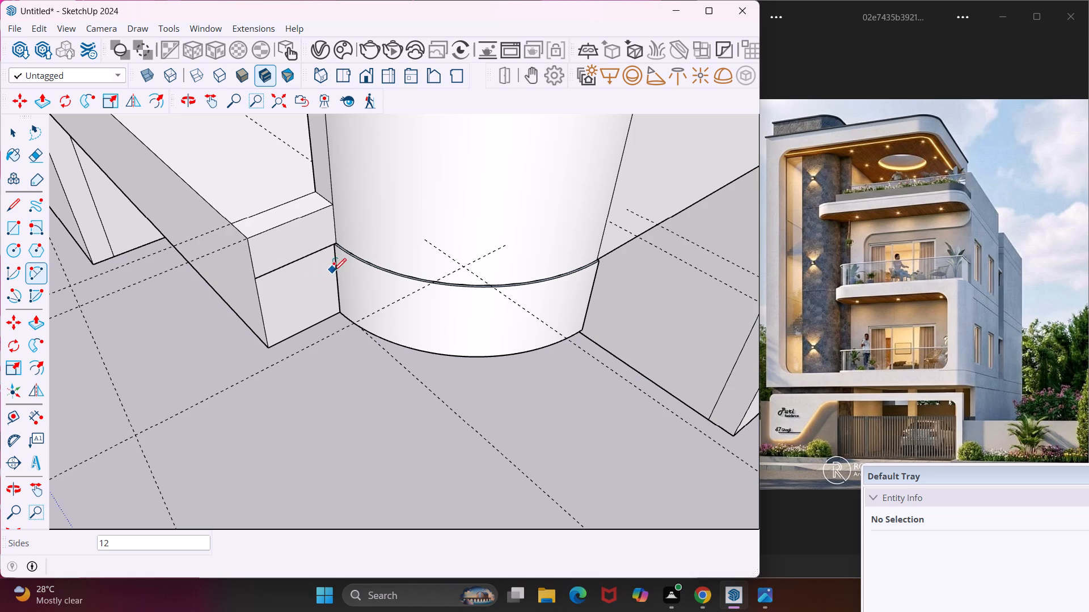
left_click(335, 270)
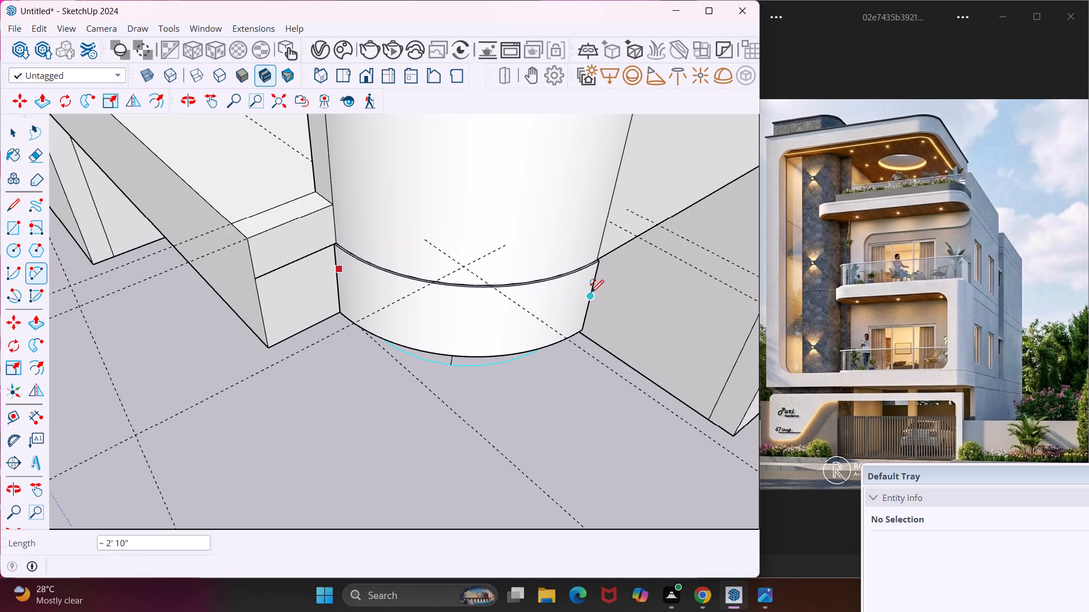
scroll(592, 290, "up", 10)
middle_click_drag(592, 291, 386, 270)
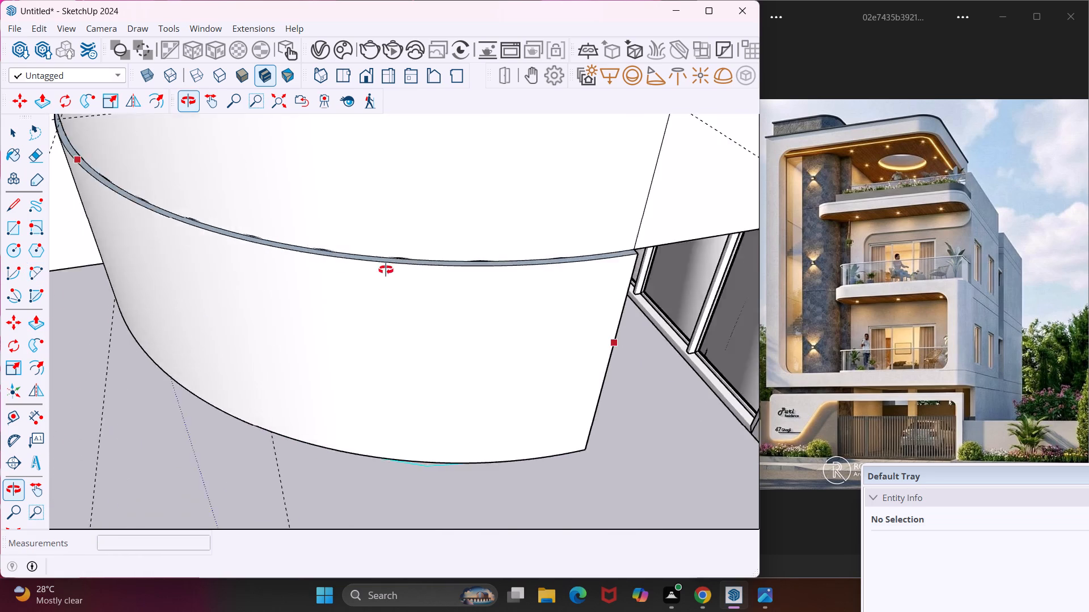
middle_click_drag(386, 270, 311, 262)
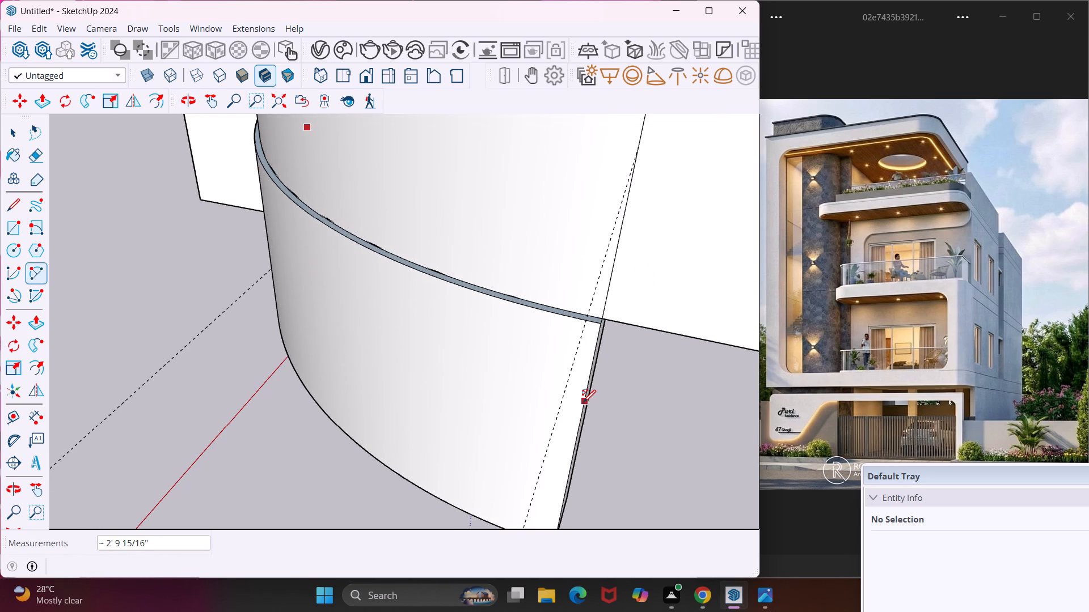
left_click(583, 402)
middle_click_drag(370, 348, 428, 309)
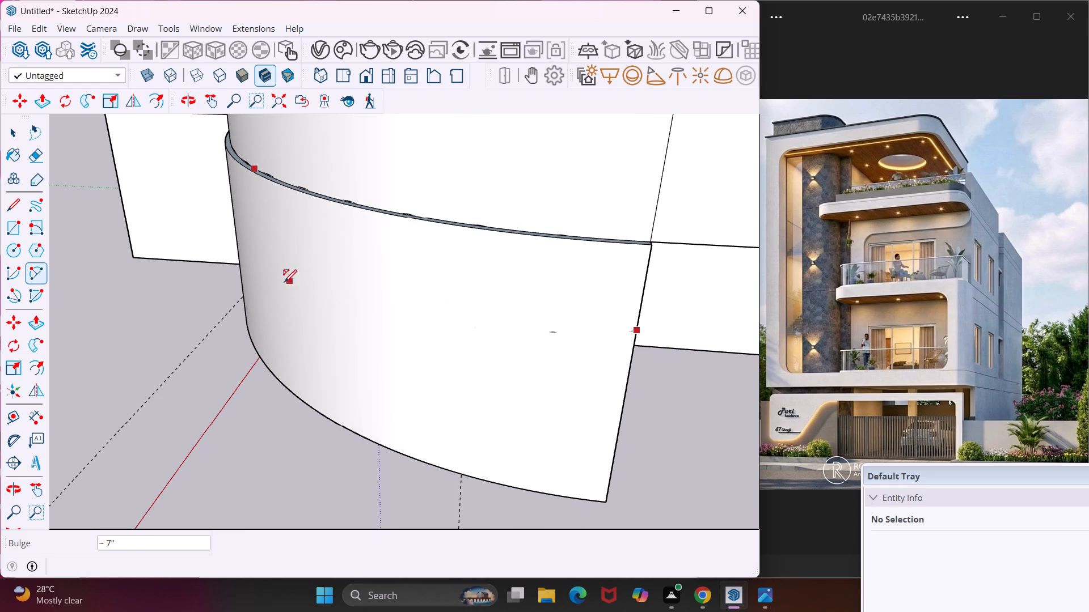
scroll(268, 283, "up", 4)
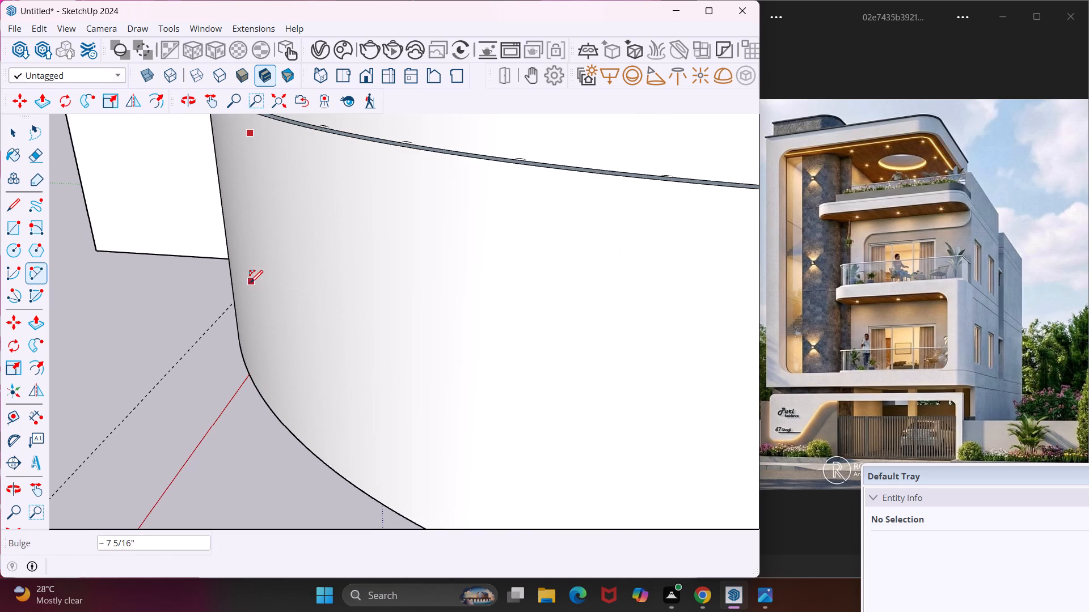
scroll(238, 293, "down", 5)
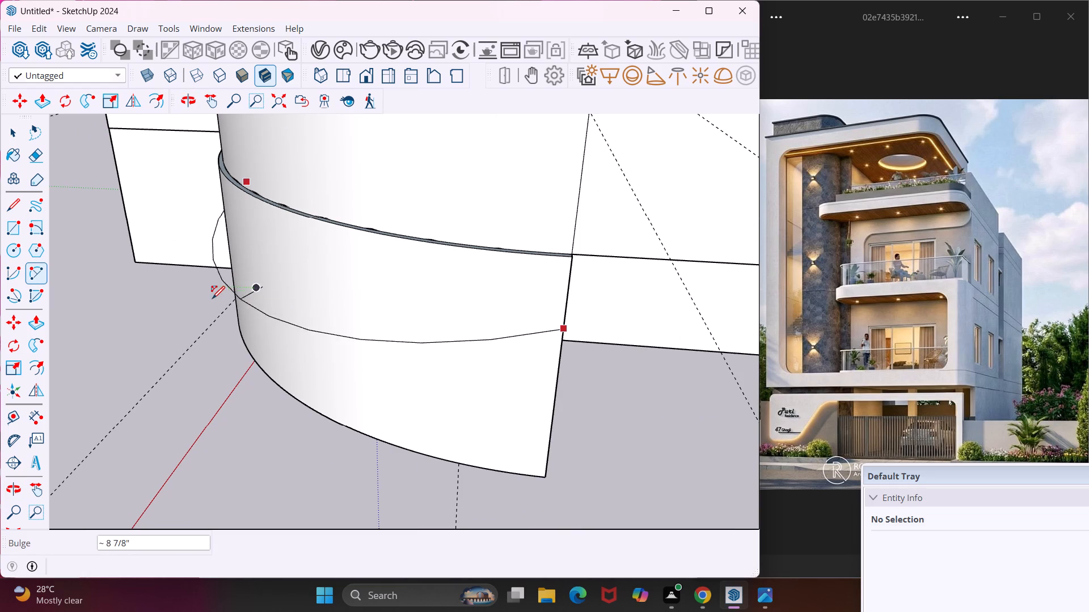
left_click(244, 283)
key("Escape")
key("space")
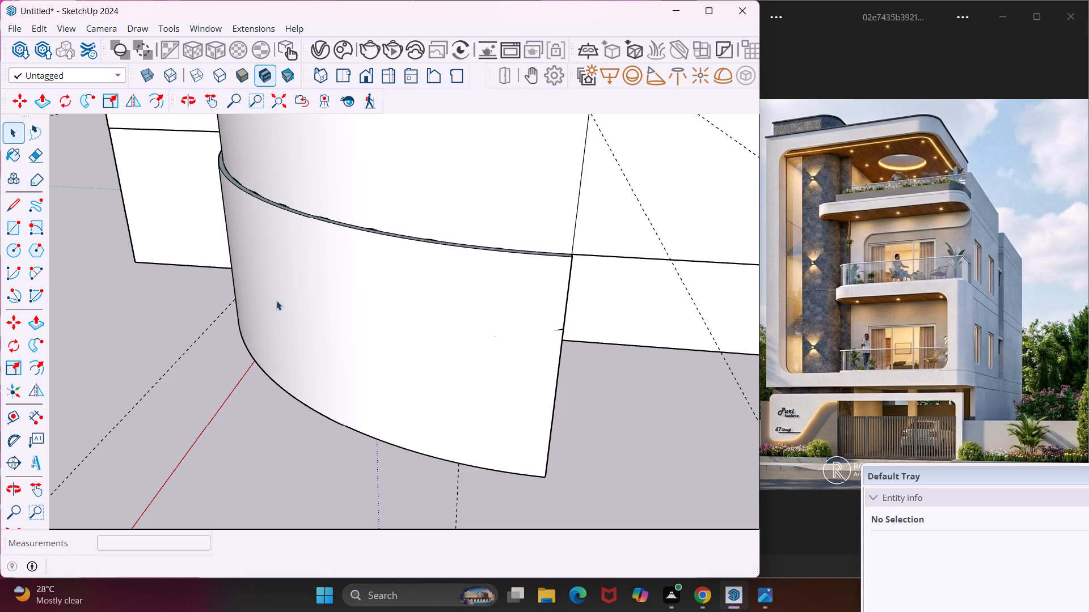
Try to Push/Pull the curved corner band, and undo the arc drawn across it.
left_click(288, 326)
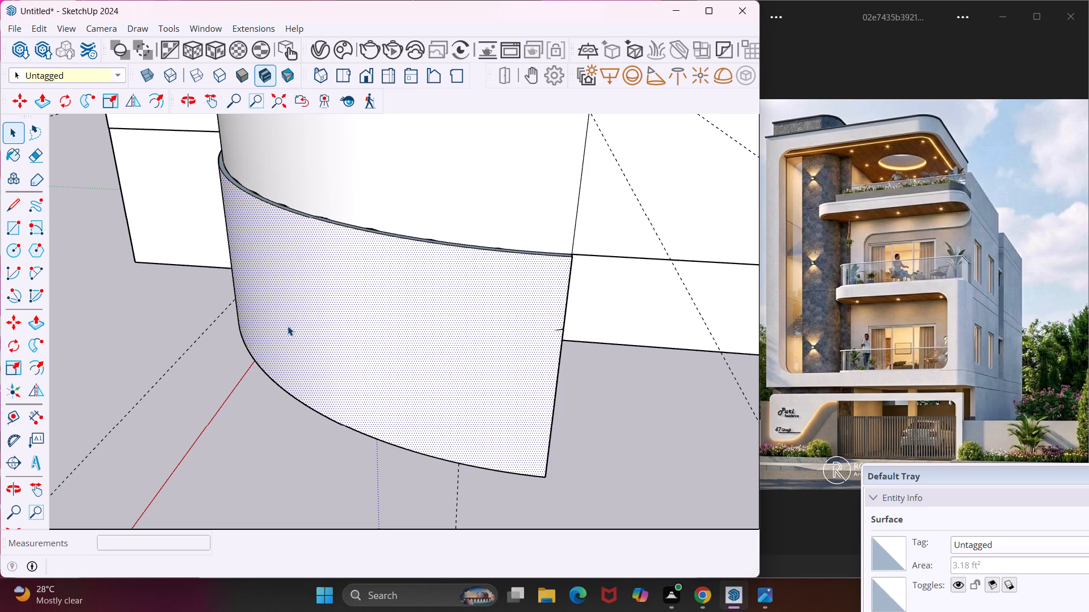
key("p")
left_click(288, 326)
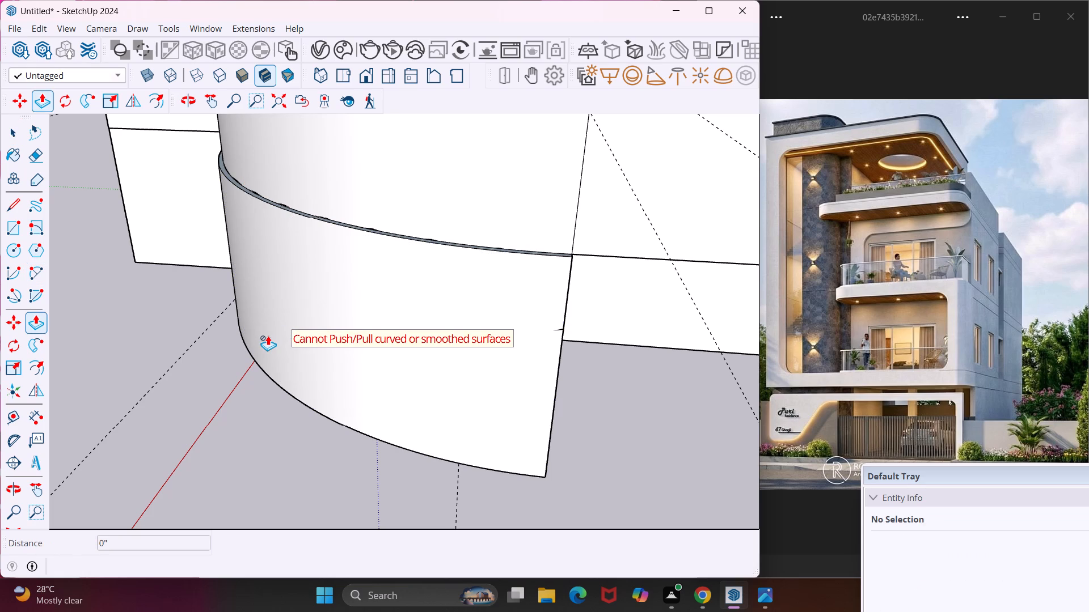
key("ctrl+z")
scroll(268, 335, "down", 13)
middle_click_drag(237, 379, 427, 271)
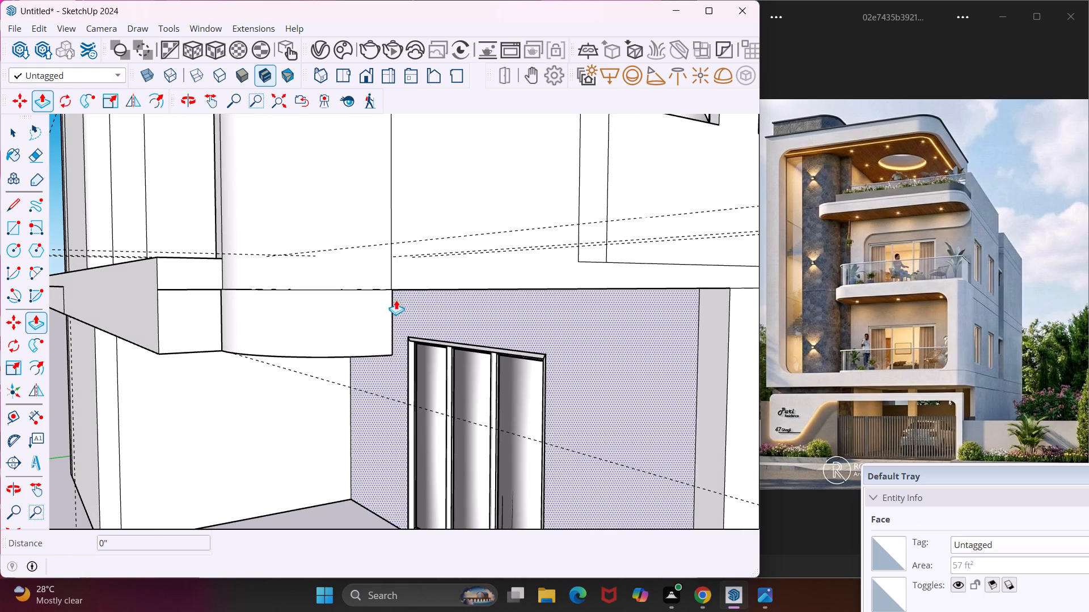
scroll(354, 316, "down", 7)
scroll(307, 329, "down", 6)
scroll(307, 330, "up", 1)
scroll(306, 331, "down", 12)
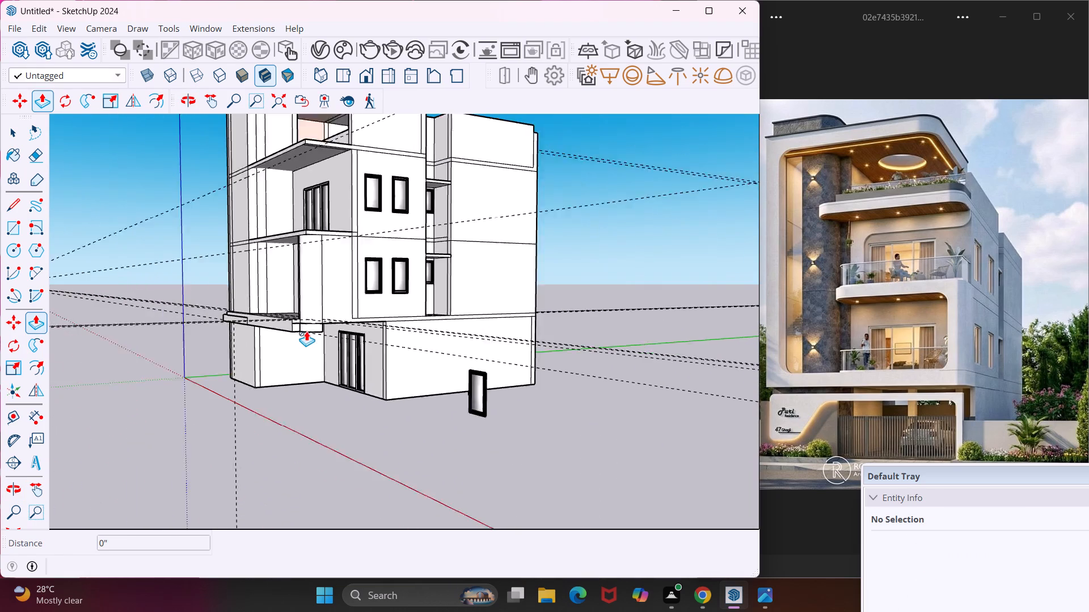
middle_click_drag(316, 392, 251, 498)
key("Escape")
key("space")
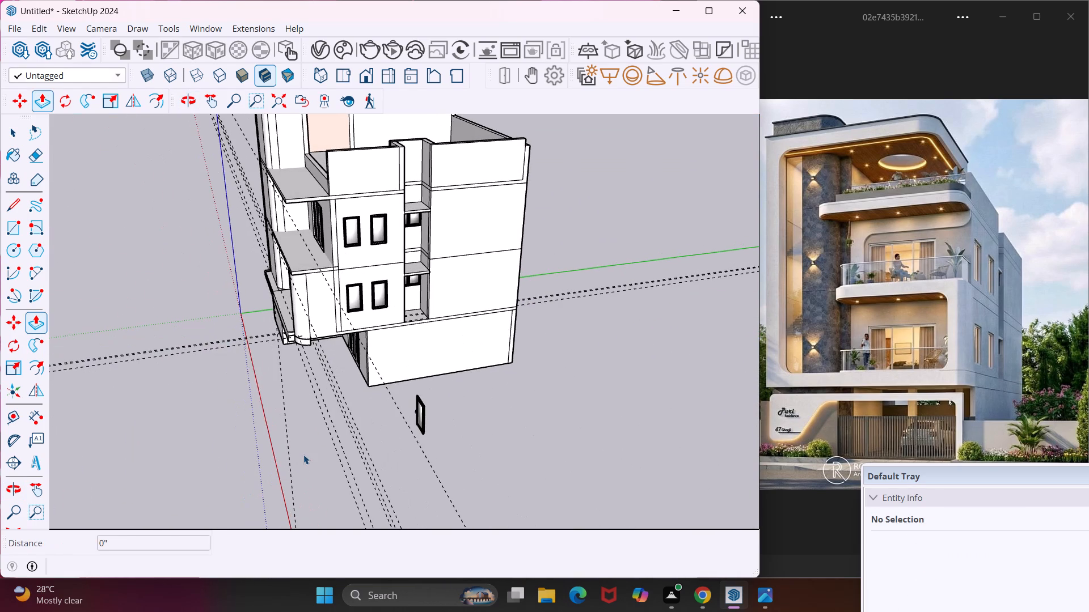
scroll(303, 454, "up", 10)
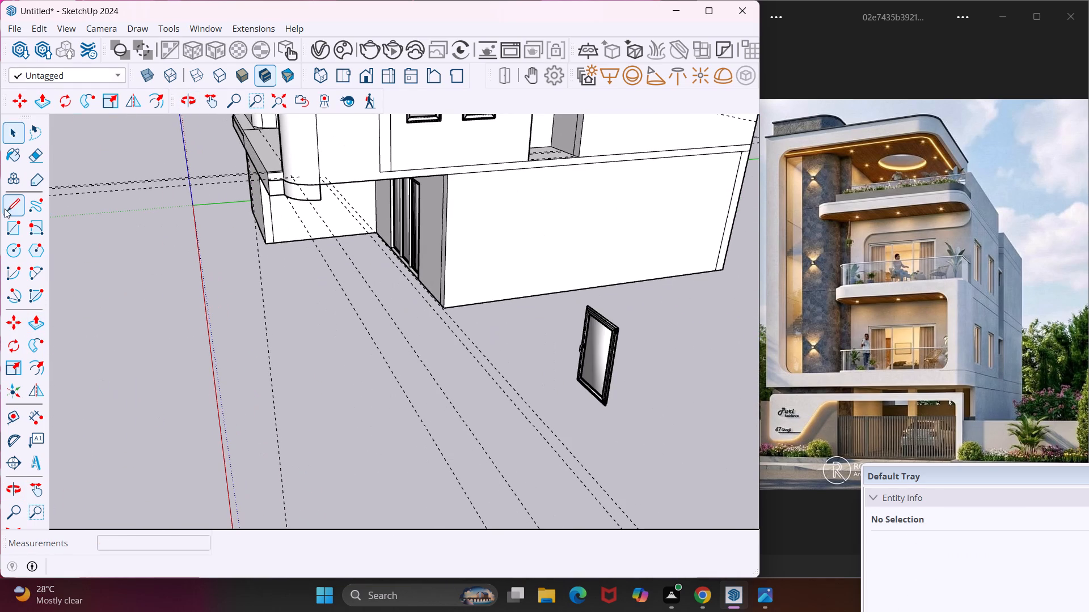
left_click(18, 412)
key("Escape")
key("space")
Draw a rectangle about 7' 4" by 5' 10" on the open ground in front of the house.
left_click(11, 225)
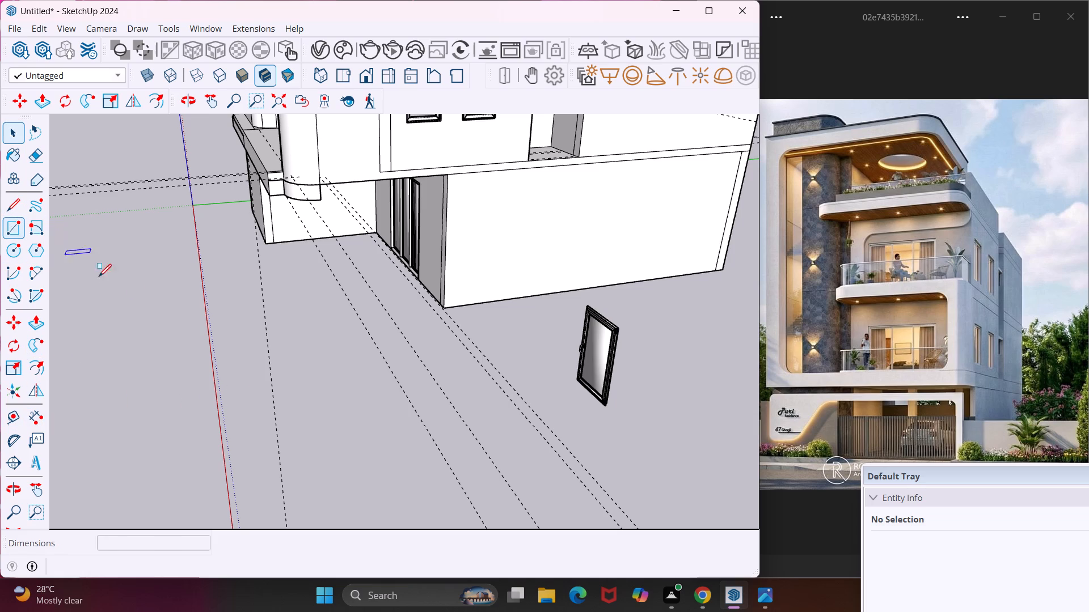
left_click(265, 351)
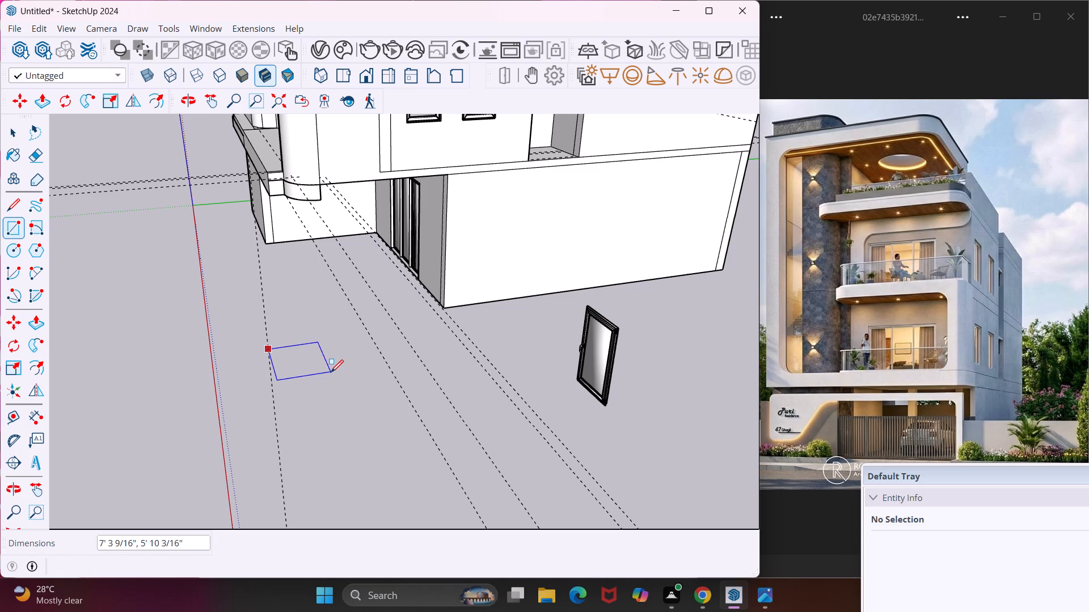
left_click(331, 372)
key("Escape")
key("space")
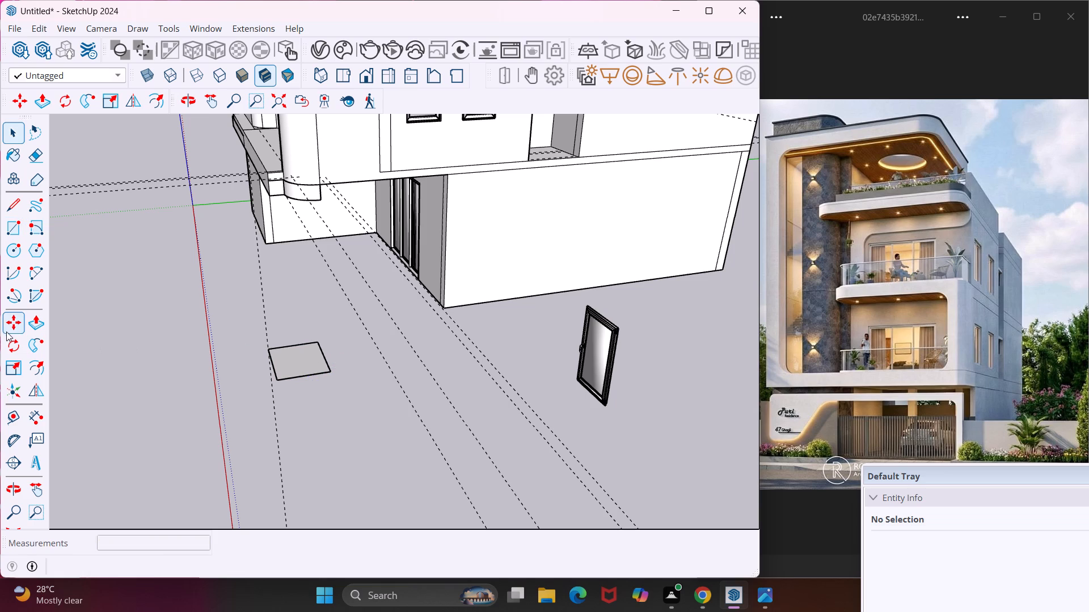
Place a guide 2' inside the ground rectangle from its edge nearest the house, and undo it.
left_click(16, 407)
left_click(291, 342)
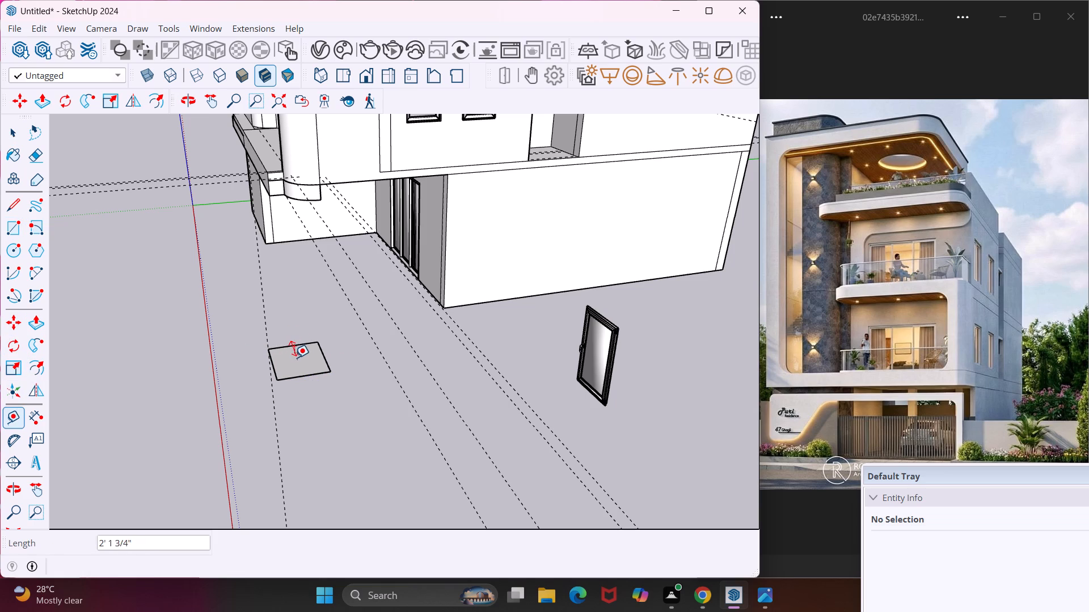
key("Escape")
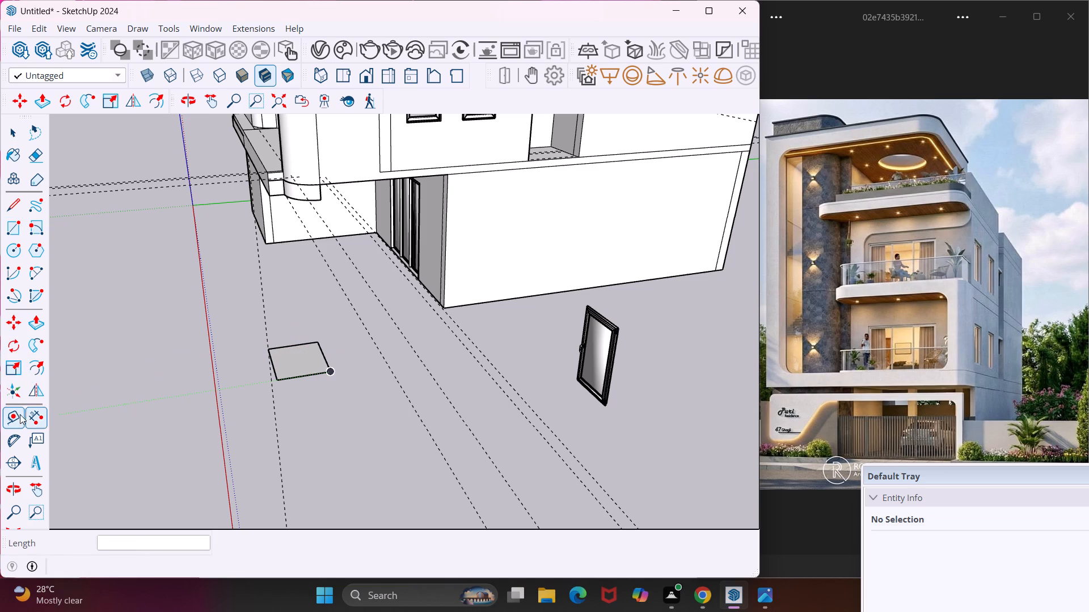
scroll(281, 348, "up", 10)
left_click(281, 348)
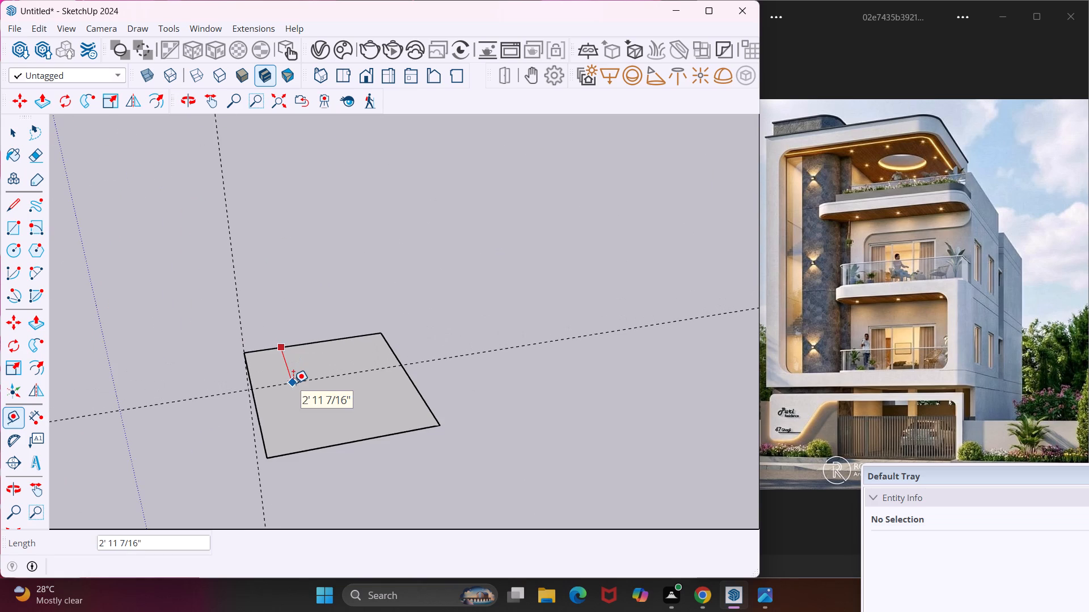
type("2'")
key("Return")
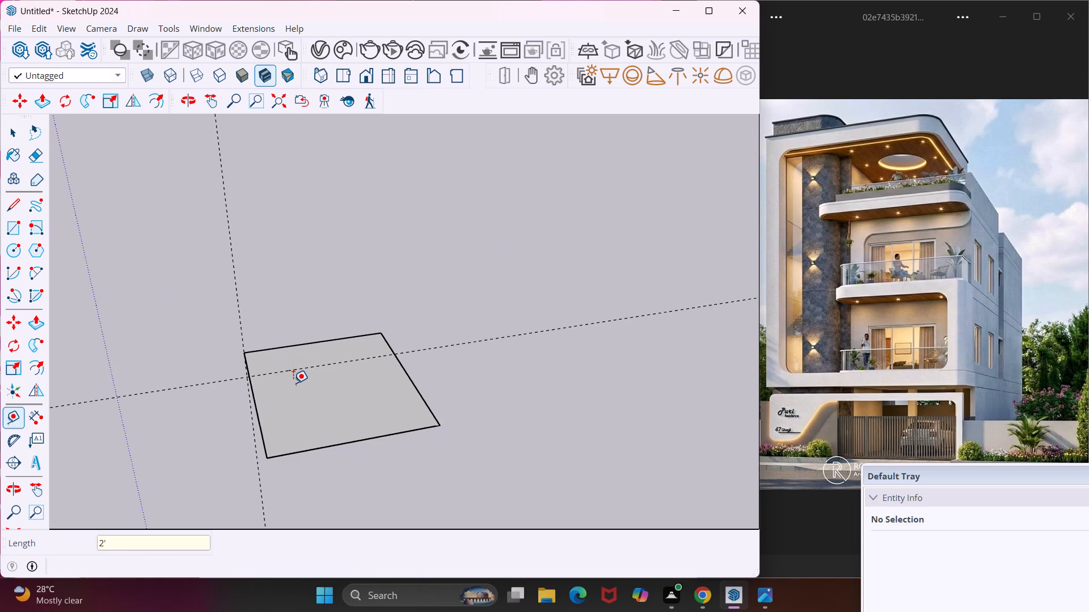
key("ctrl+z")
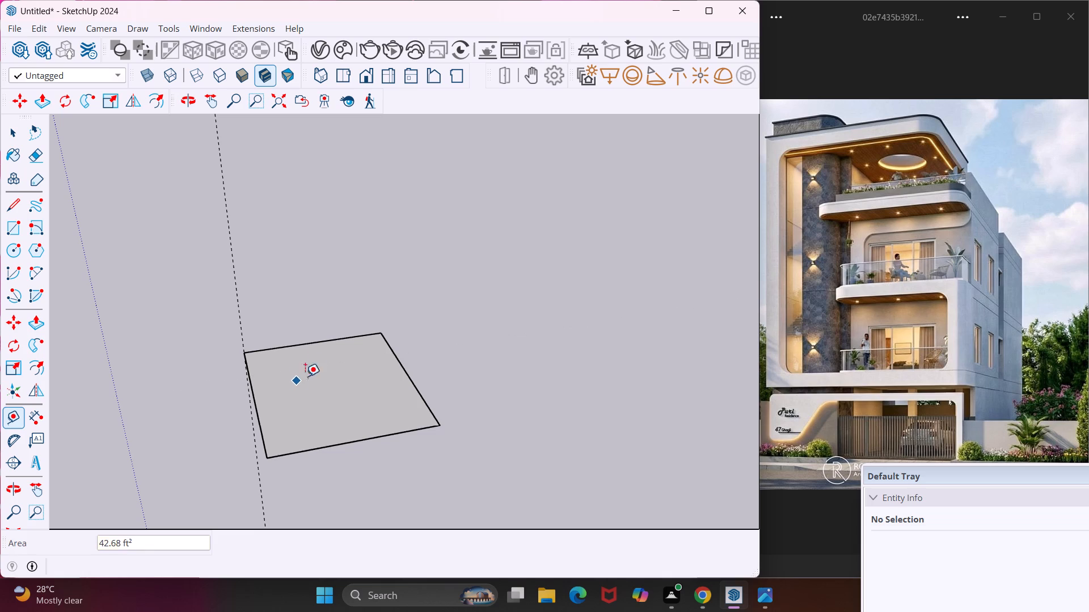
Place a guide 4' inside the ground rectangle, parallel to its edge nearest the house.
left_click(309, 343)
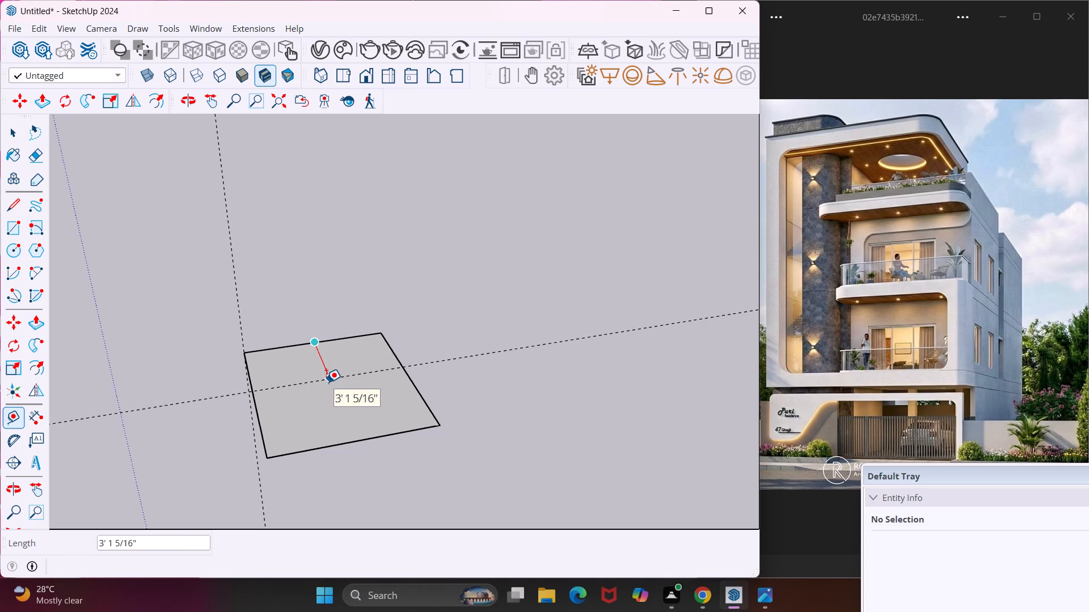
type("4'")
key("Return")
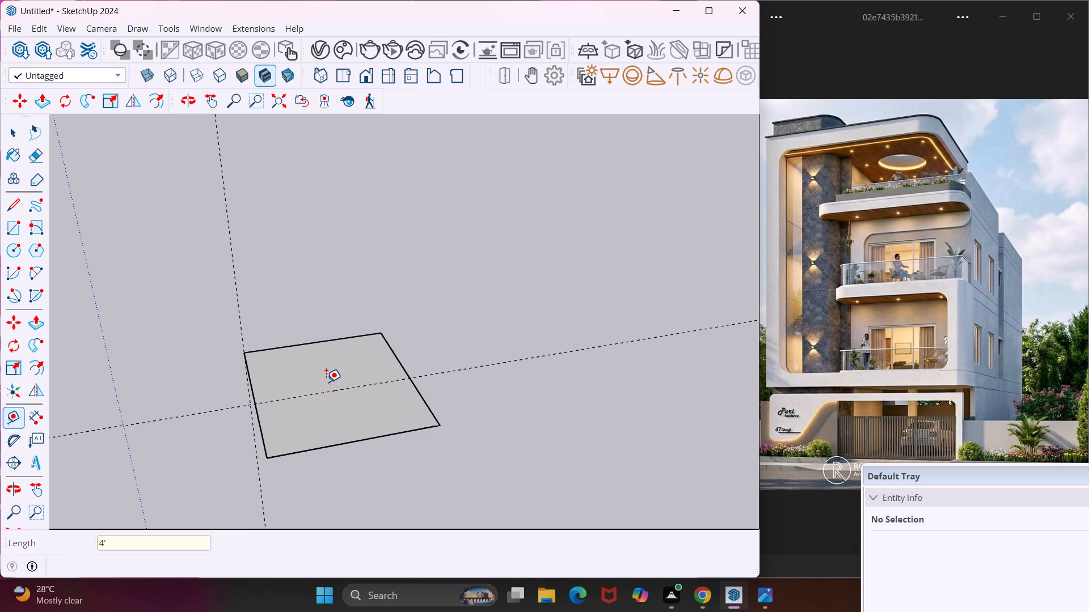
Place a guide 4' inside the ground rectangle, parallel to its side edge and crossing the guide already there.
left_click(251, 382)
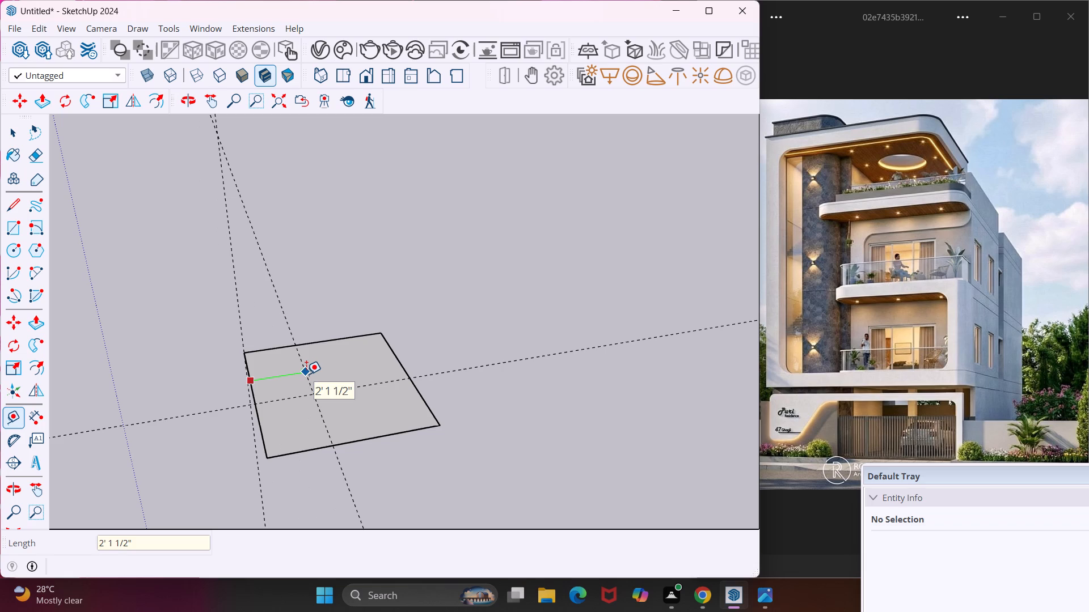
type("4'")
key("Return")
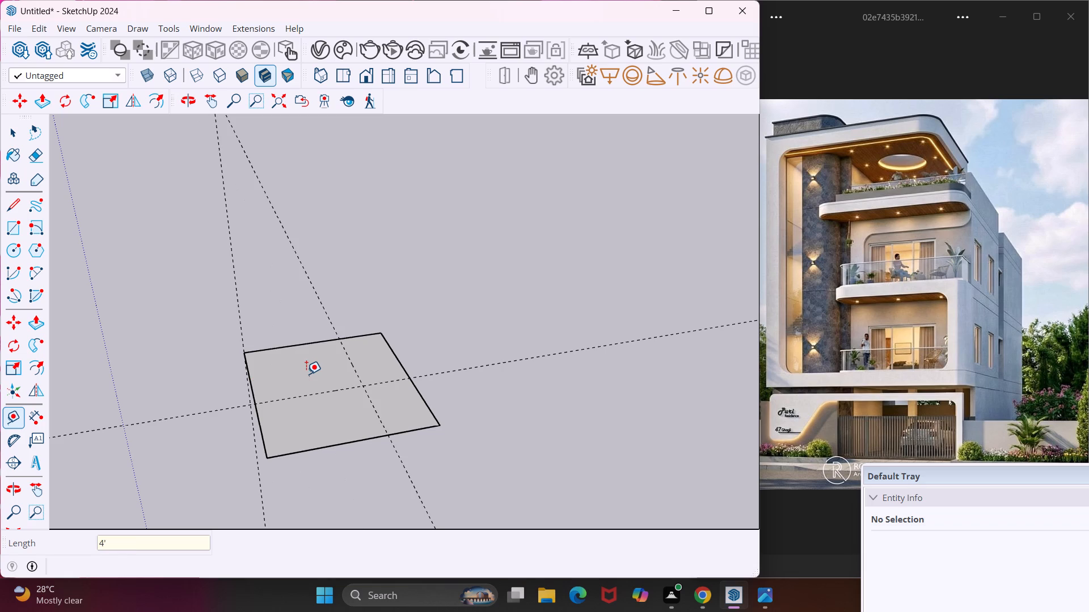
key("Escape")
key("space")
Delete the spare window frame standing beside the house and the ground rectangle, together with the guides crossing them.
scroll(233, 337, "down", 10)
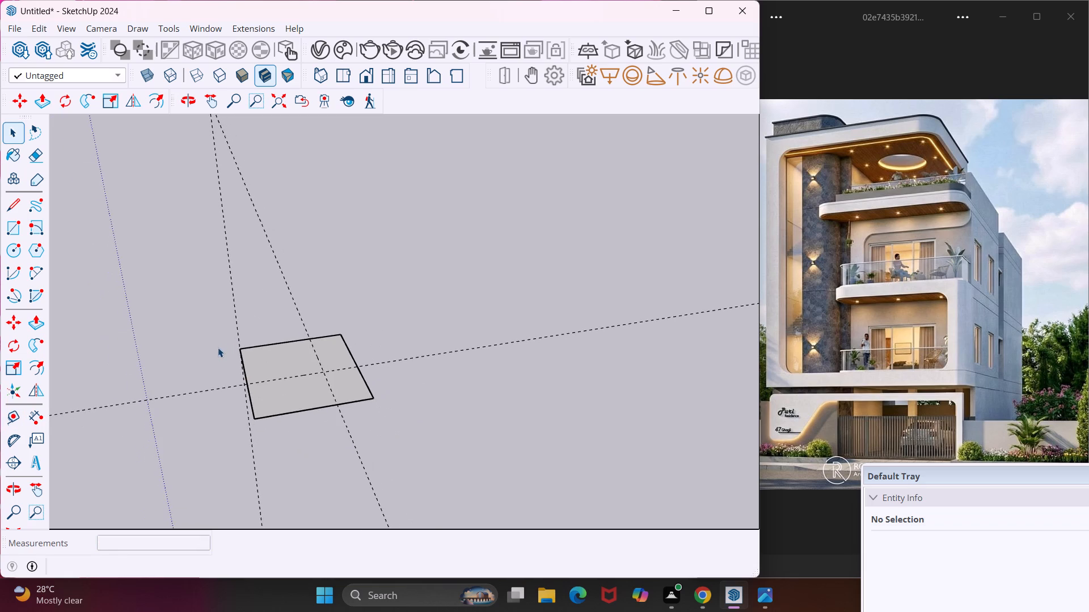
scroll(218, 347, "down", 20)
scroll(218, 347, "down", 18)
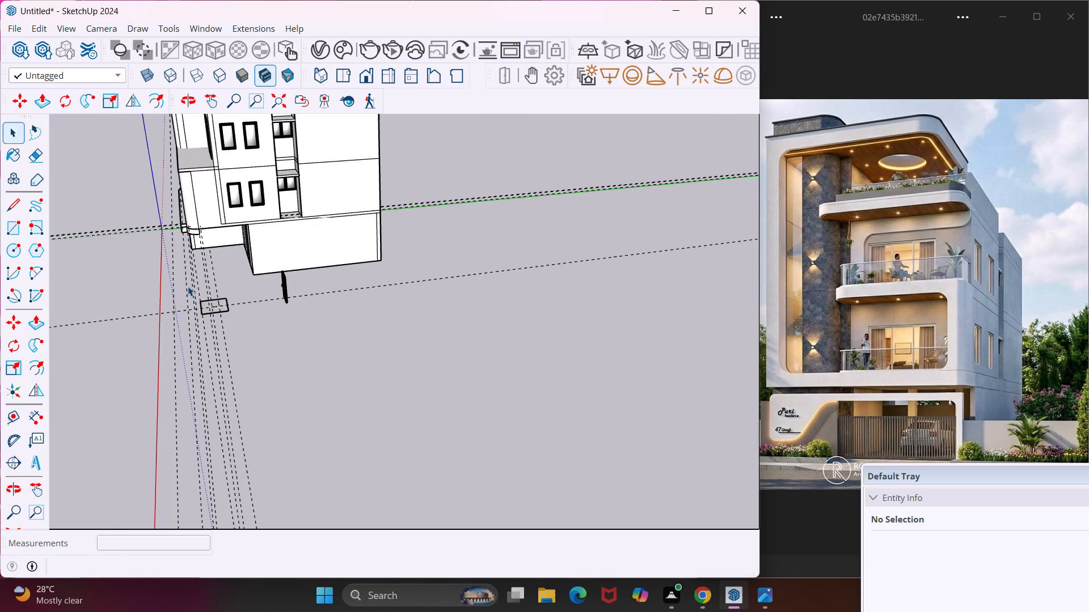
middle_click_drag(176, 214, 493, 150)
scroll(430, 182, "down", 6)
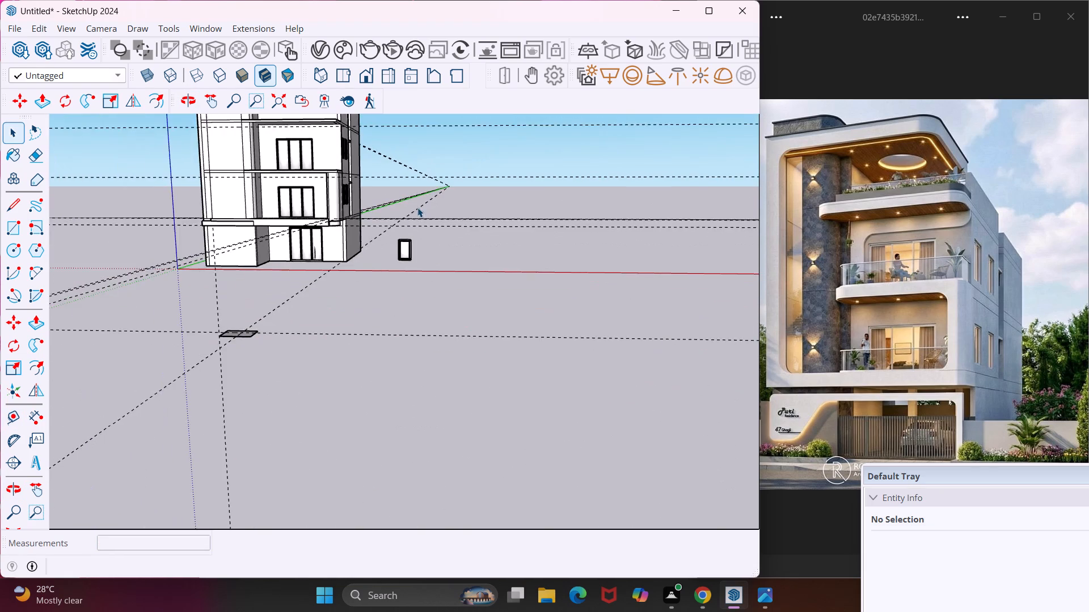
scroll(406, 219, "down", 4)
middle_click_drag(409, 233, 482, 259)
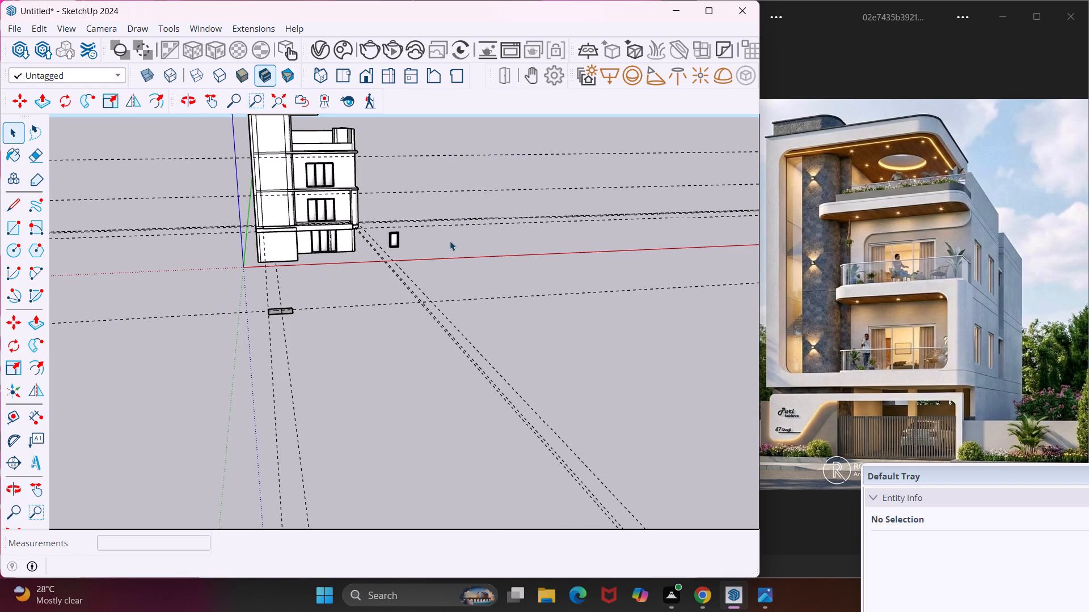
left_click_drag(424, 203, 374, 267)
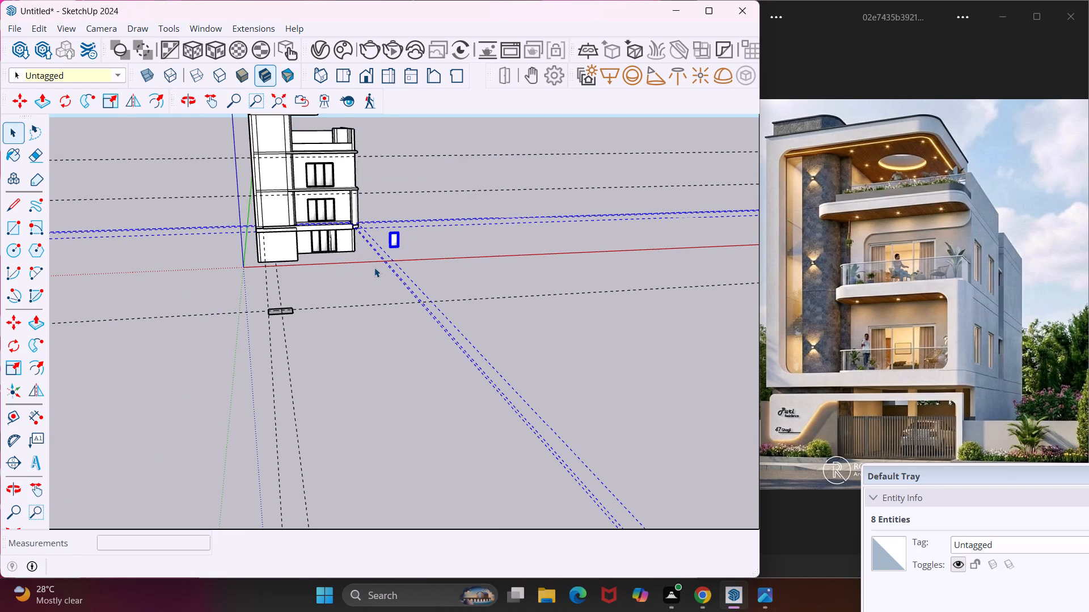
key("Delete")
left_click_drag(302, 295, 242, 337)
key("Delete")
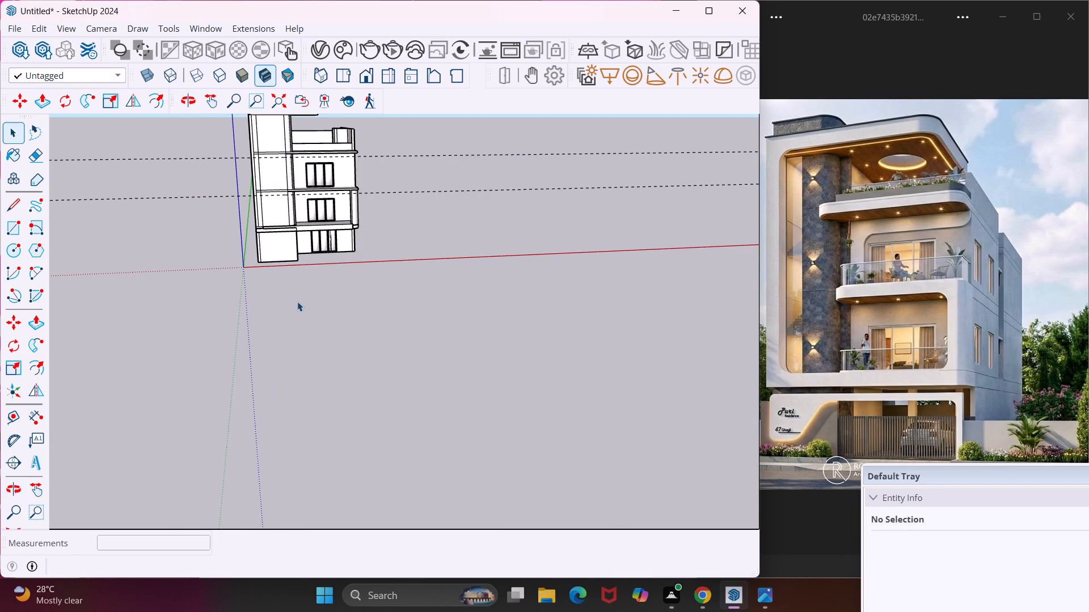
Delete all remaining guides from the model at once.
scroll(297, 301, "down", 1)
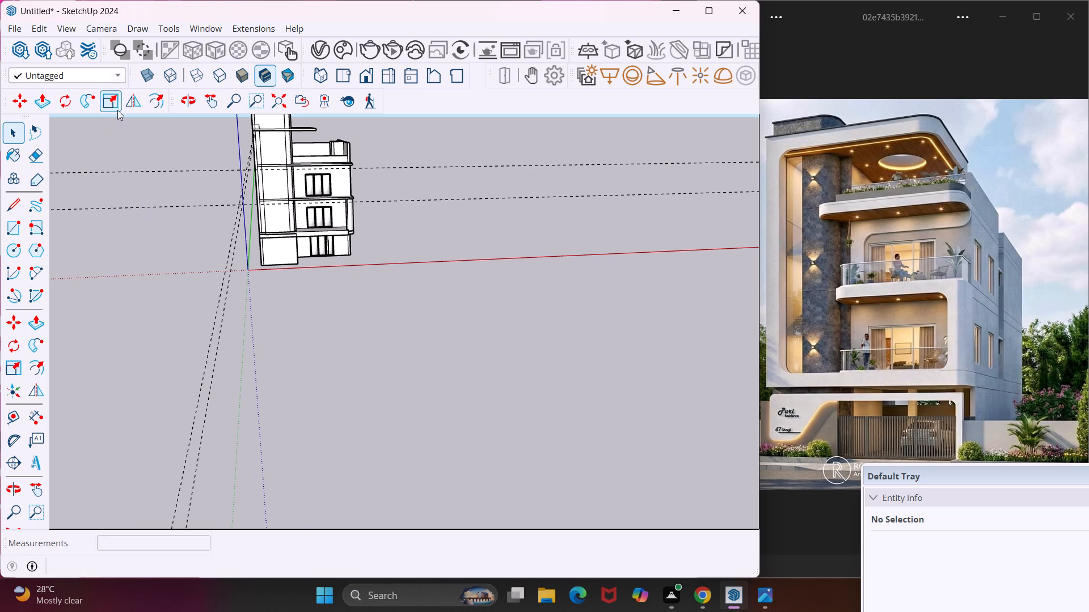
left_click(64, 31)
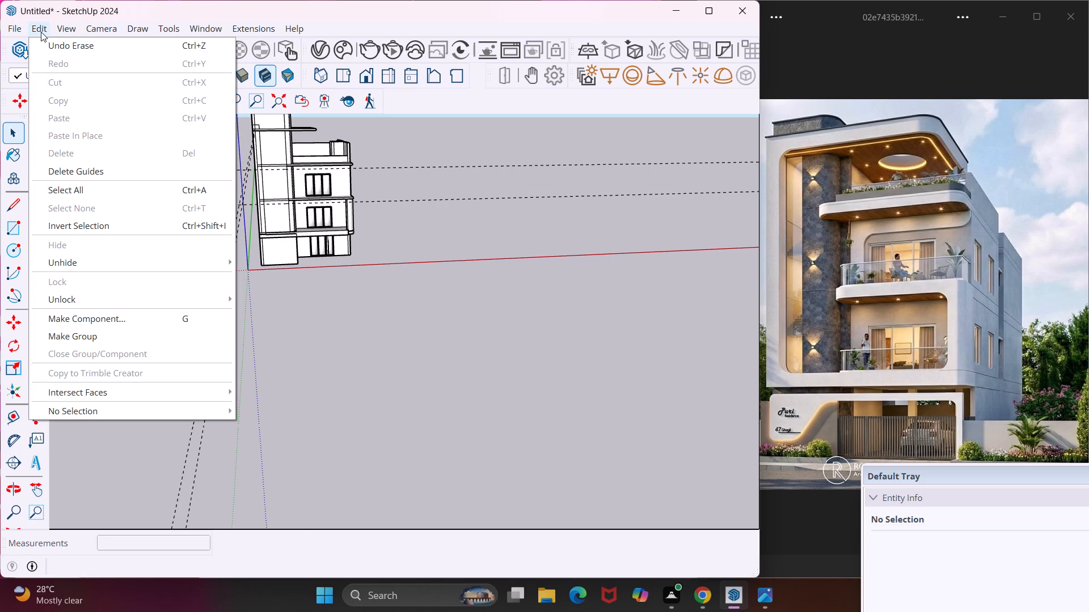
left_click(92, 171)
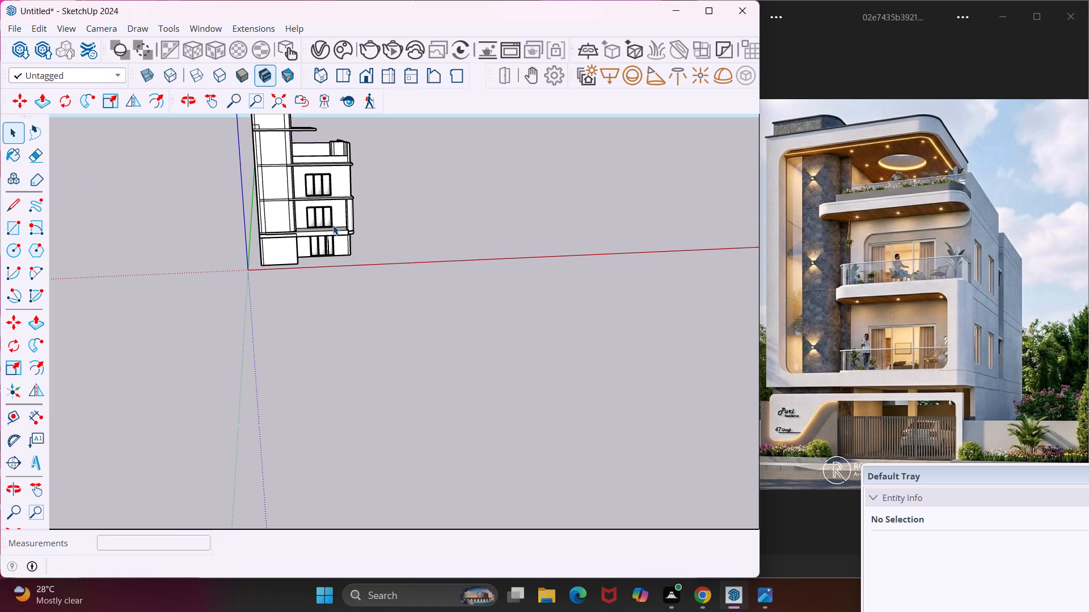
Push/Pull the side face of the pink top roof slab outward by about 7' 3" over the terrace.
middle_click_drag(332, 223, 70, 308)
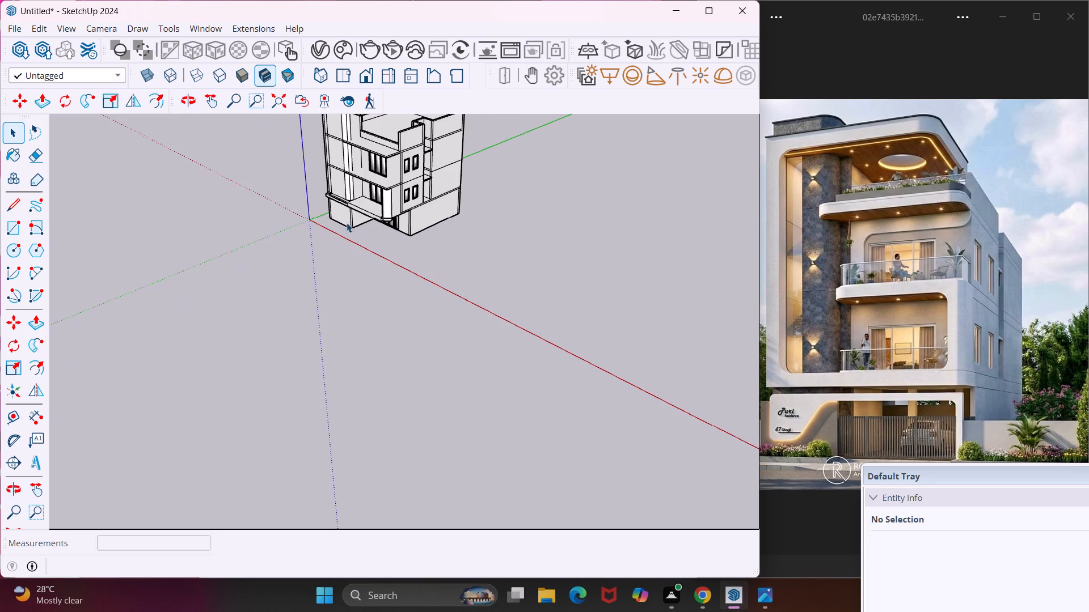
scroll(345, 222, "down", 5)
scroll(362, 151, "up", 10)
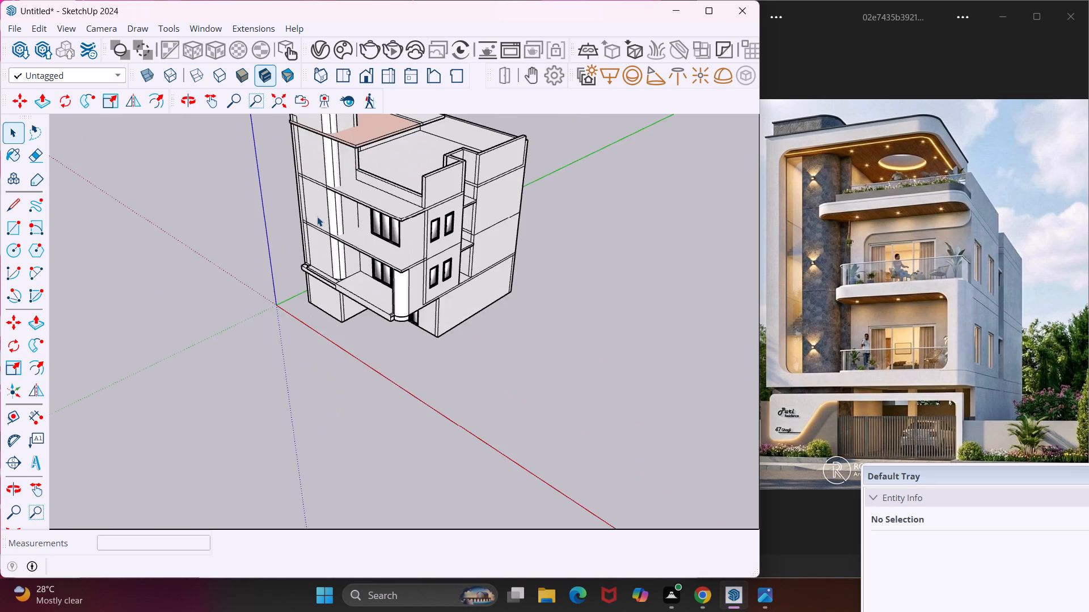
scroll(317, 216, "up", 4)
left_click(213, 92)
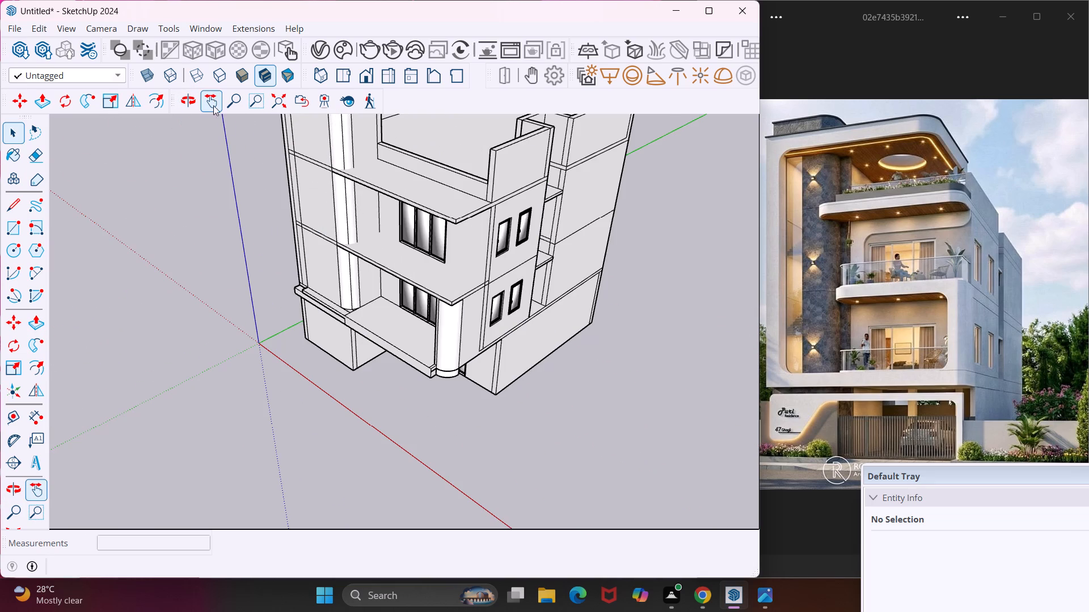
left_click_drag(382, 157, 247, 331)
middle_click_drag(278, 318, 214, 256)
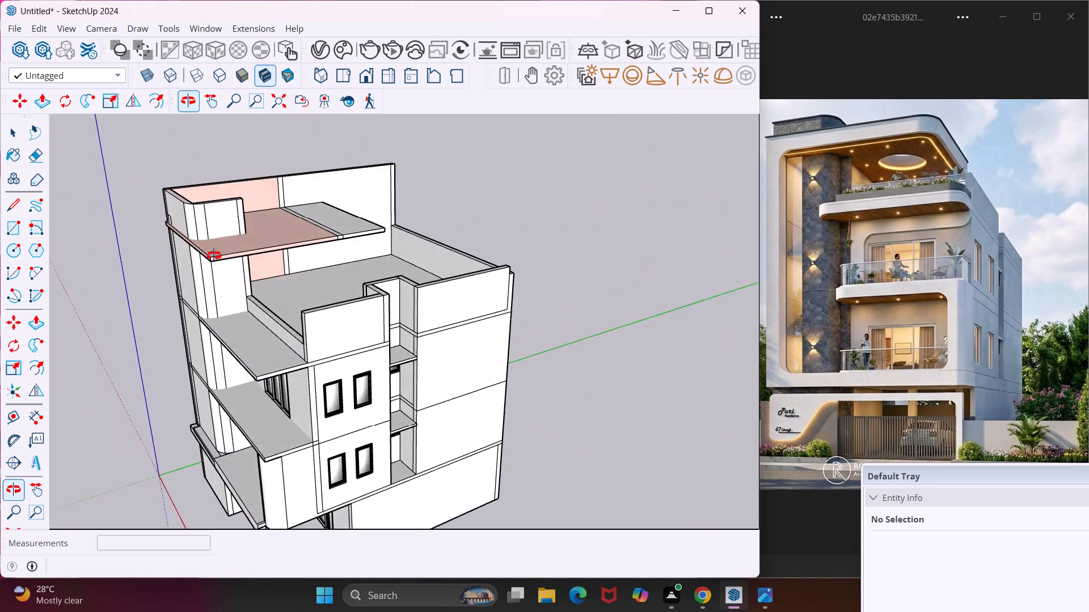
middle_click_drag(214, 256, 172, 225)
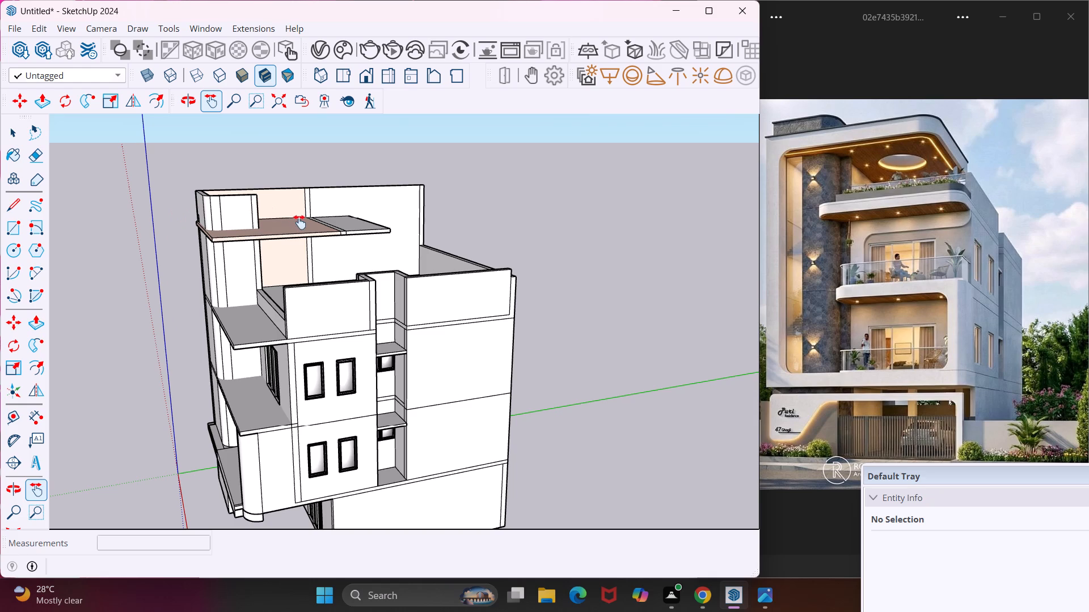
key("Escape")
key("space")
scroll(243, 244, "up", 10)
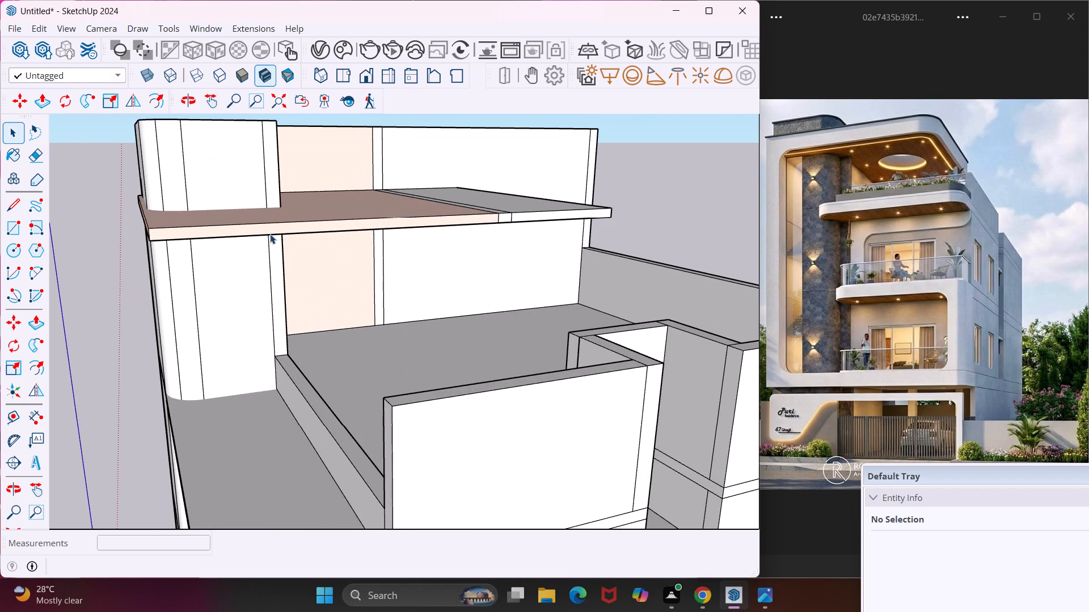
left_click(272, 229)
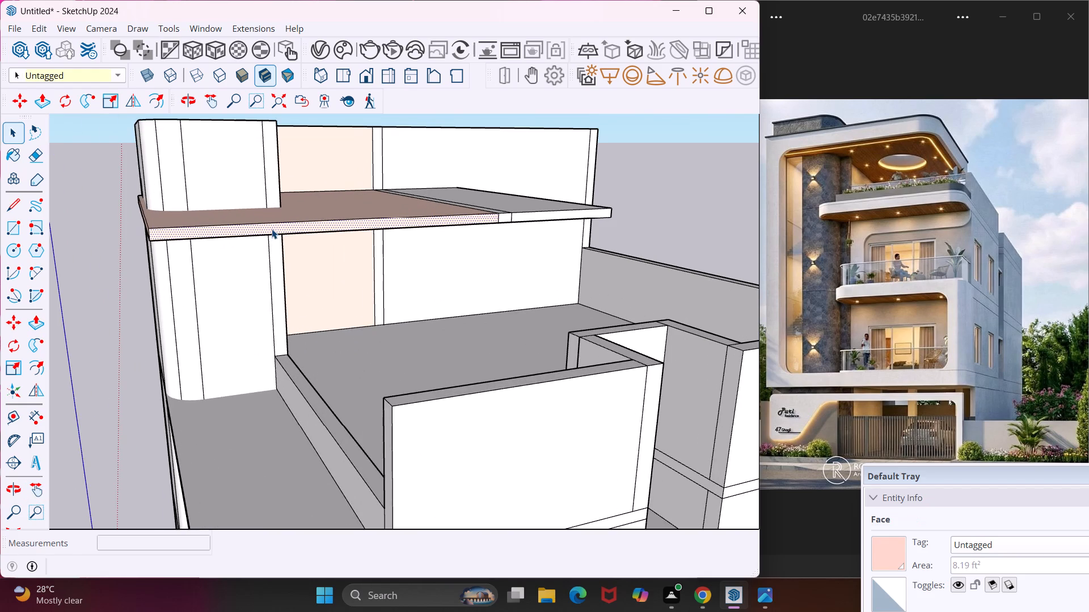
key("p")
left_click(272, 229)
middle_click_drag(288, 239, 467, 215)
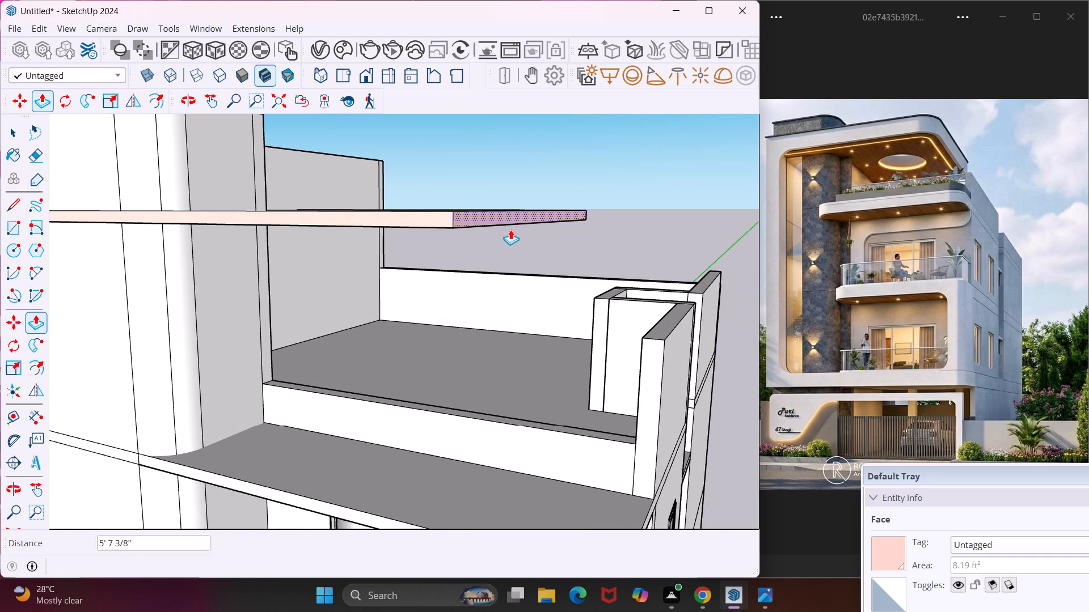
left_click(554, 253)
key("Escape")
key("space")
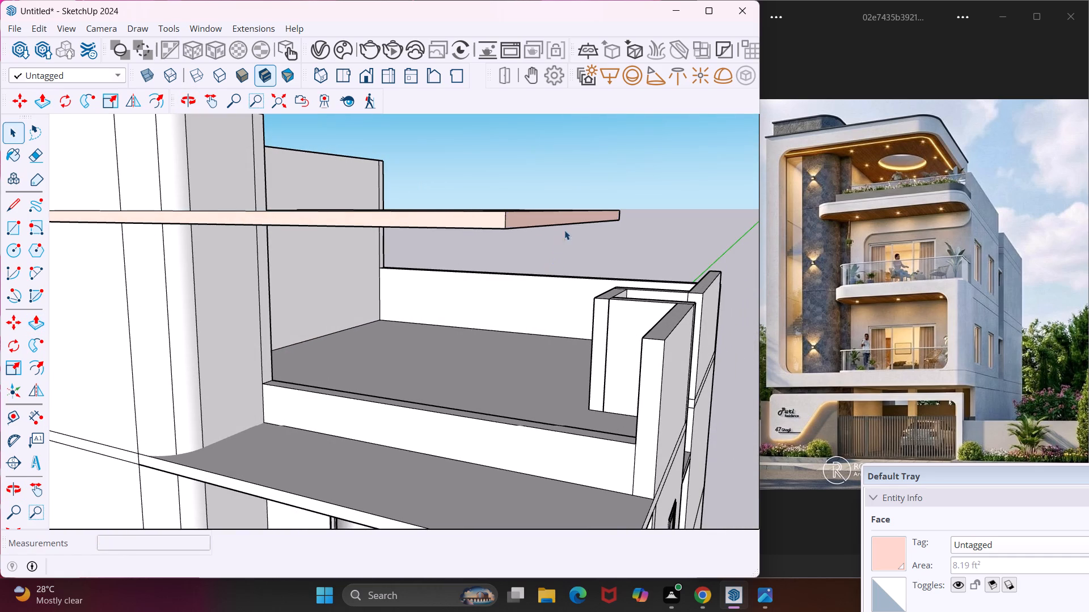
Push/Pull the narrow strip and the adjoining white part of the top roof slab out flush with the extended pink section.
middle_click_drag(577, 219, 318, 273)
scroll(534, 239, "up", 1)
scroll(474, 236, "up", 5)
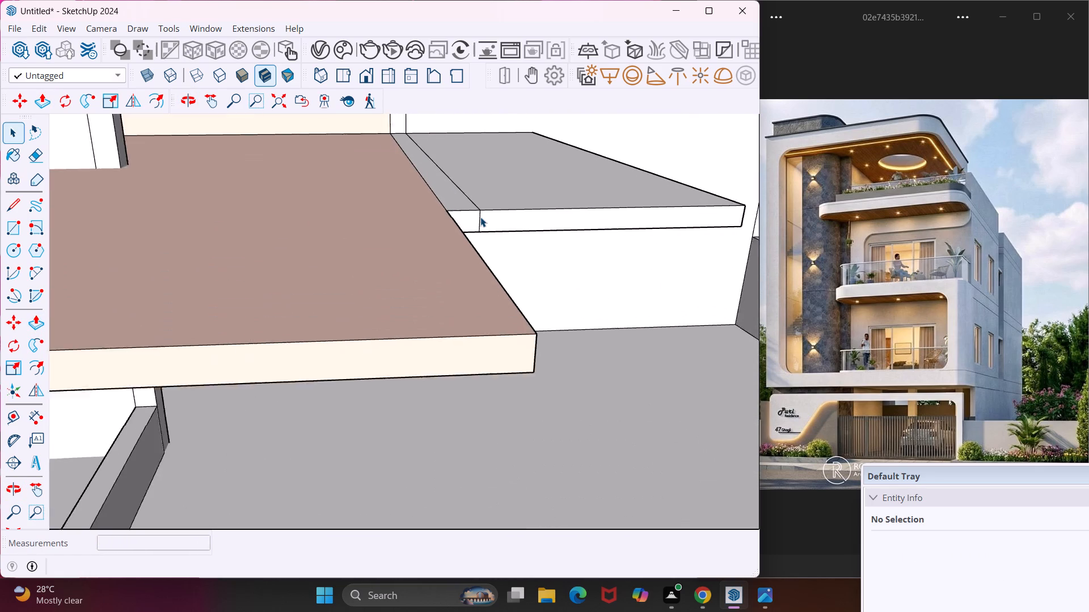
left_click(470, 219)
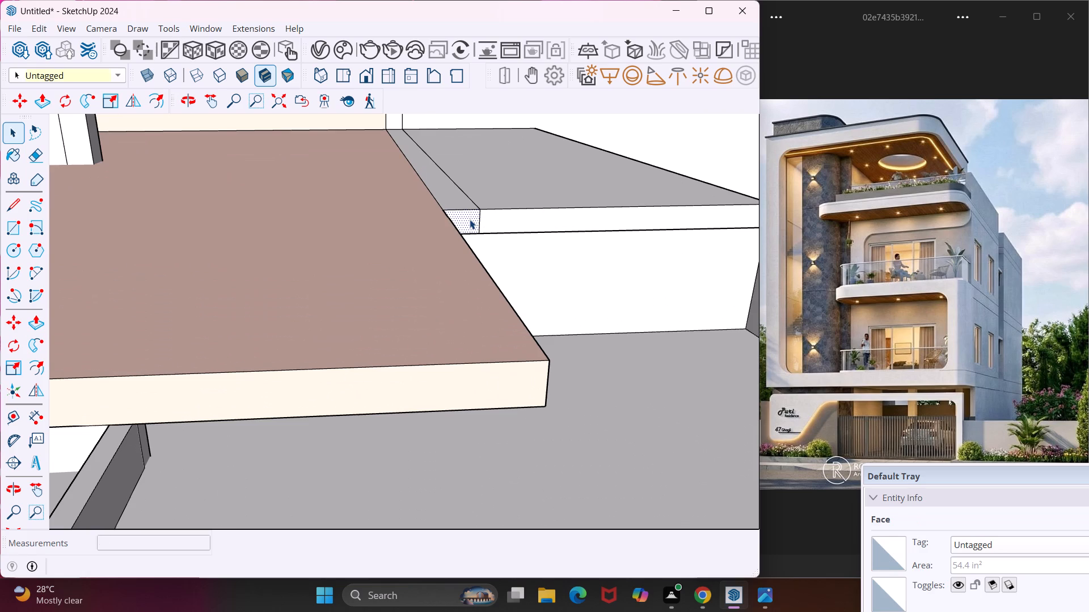
key("p")
left_click(470, 219)
left_click(506, 369)
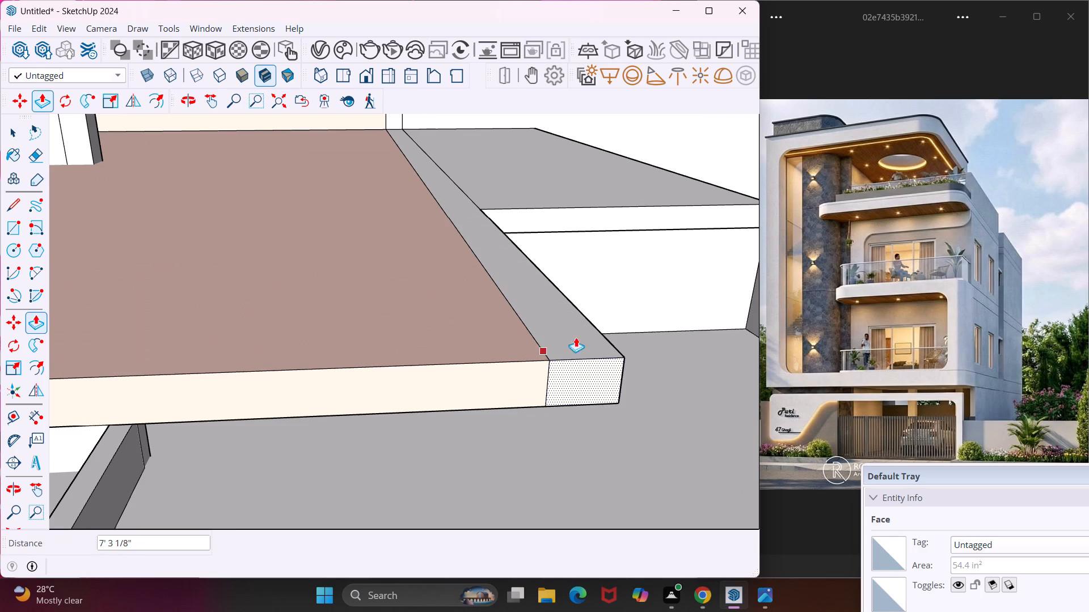
key("Escape")
left_click(606, 211)
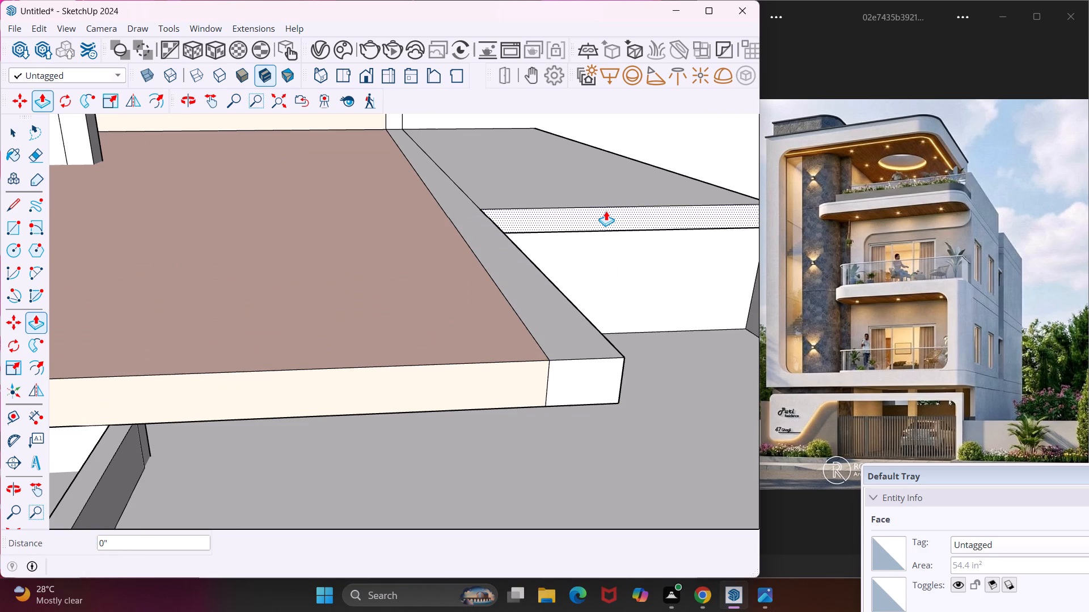
left_click(598, 365)
scroll(518, 347, "down", 17)
middle_click_drag(453, 345, 559, 278)
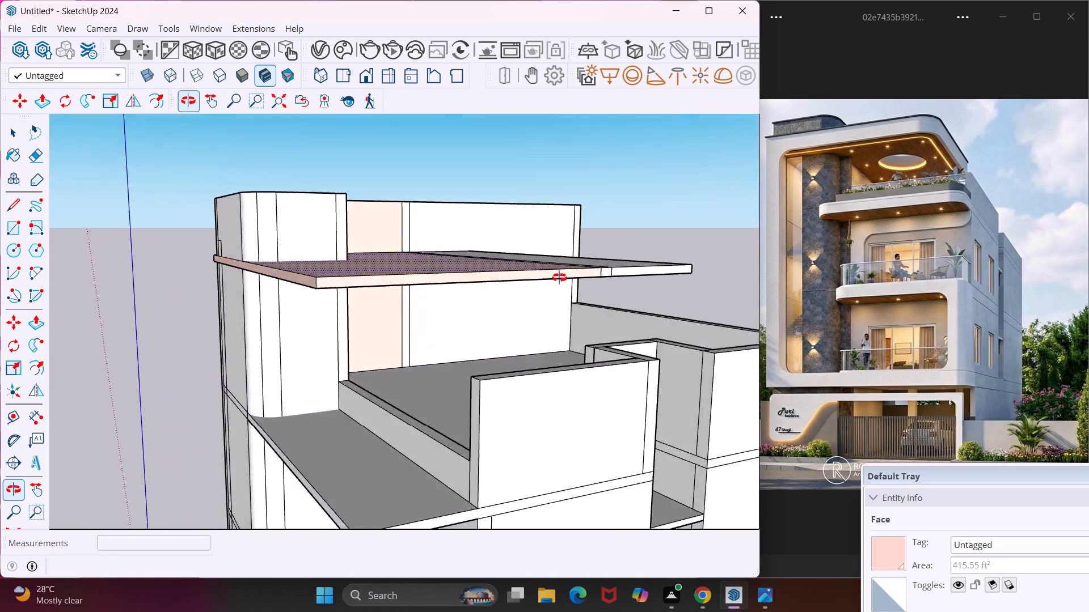
middle_click_drag(559, 278, 648, 219)
key("Escape")
key("space")
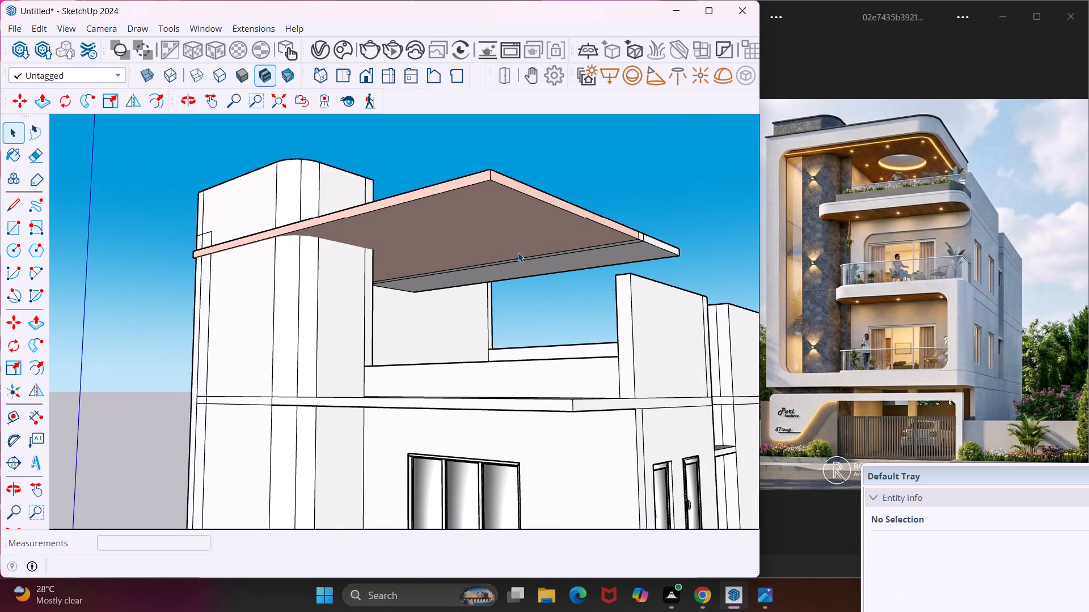
Draw a circle with a radius of about 4' 2" on the underside of the top roof slab.
scroll(518, 252, "up", 5)
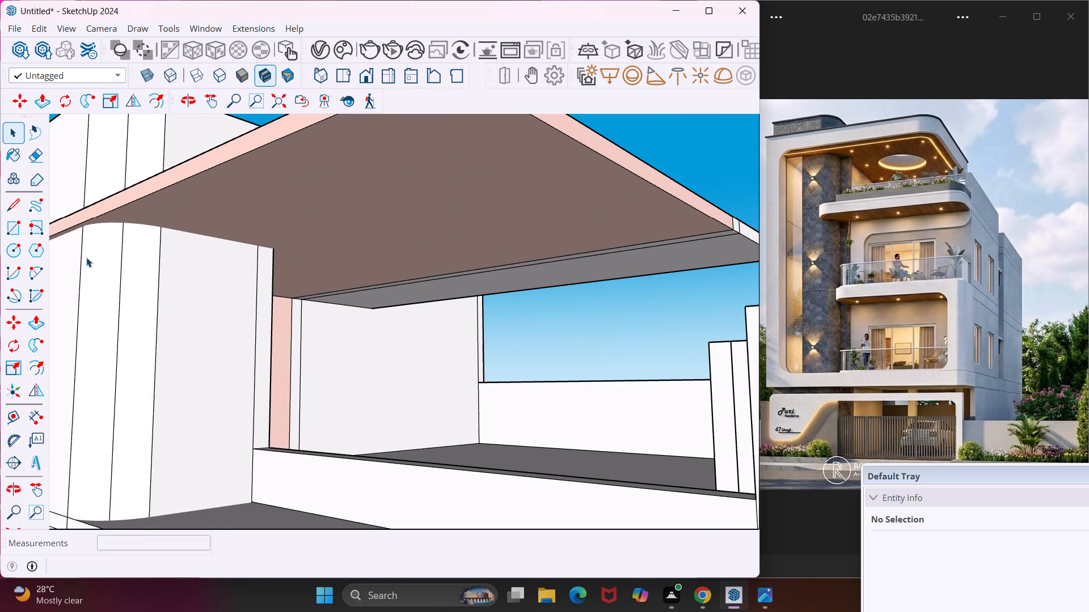
left_click(16, 256)
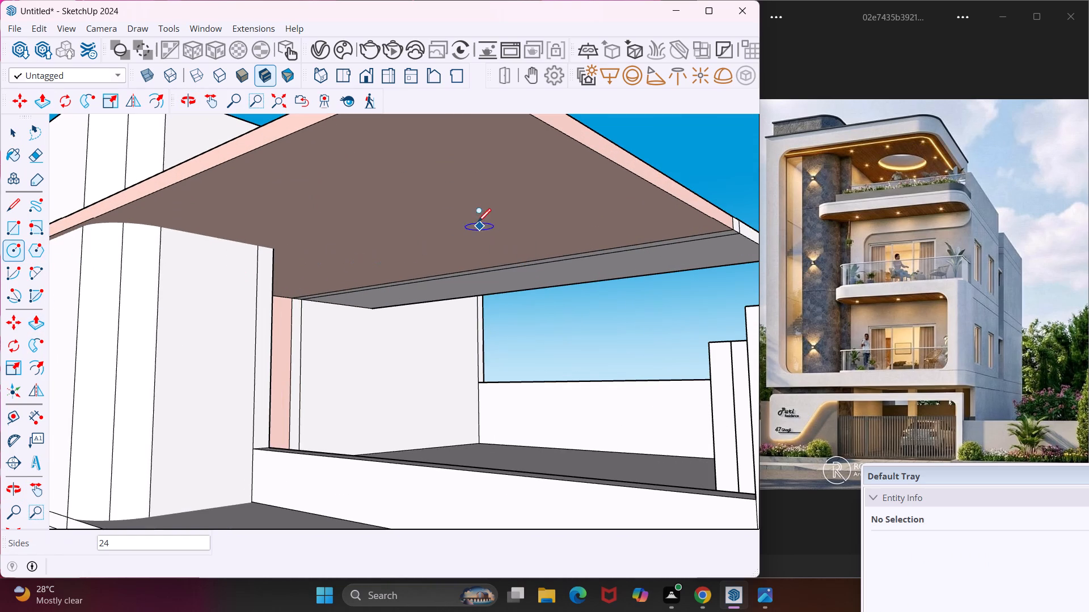
middle_click_drag(476, 217, 478, 180)
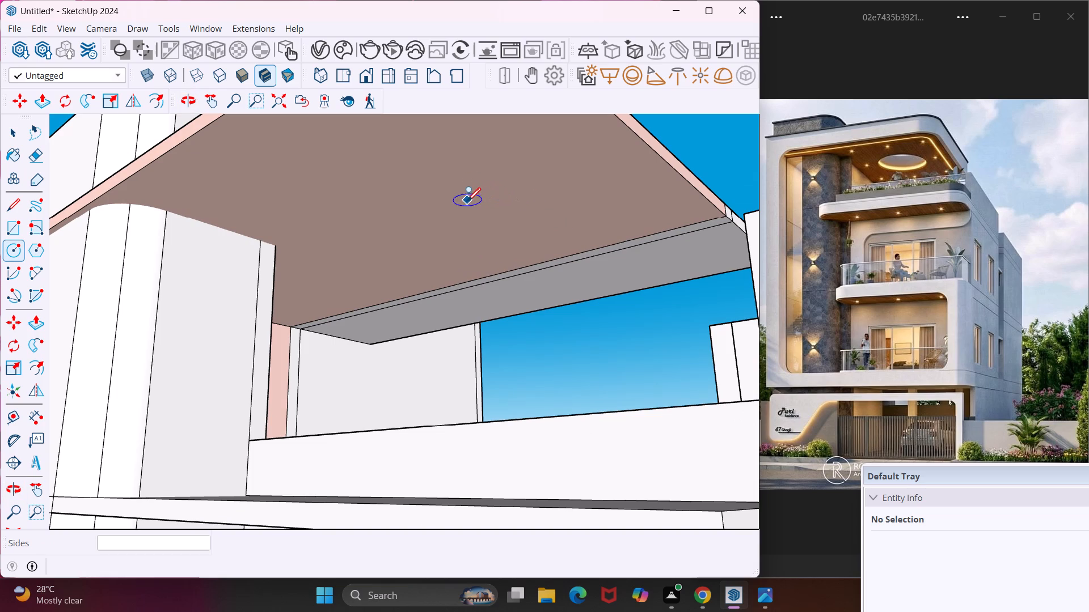
left_click(445, 213)
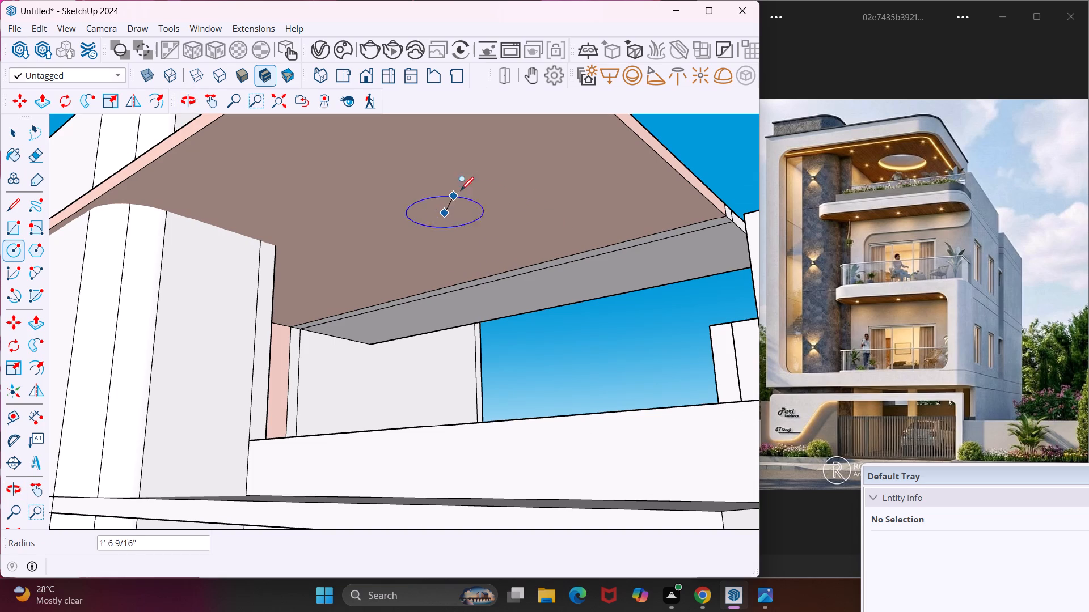
left_click(508, 163)
key("Escape")
key("space")
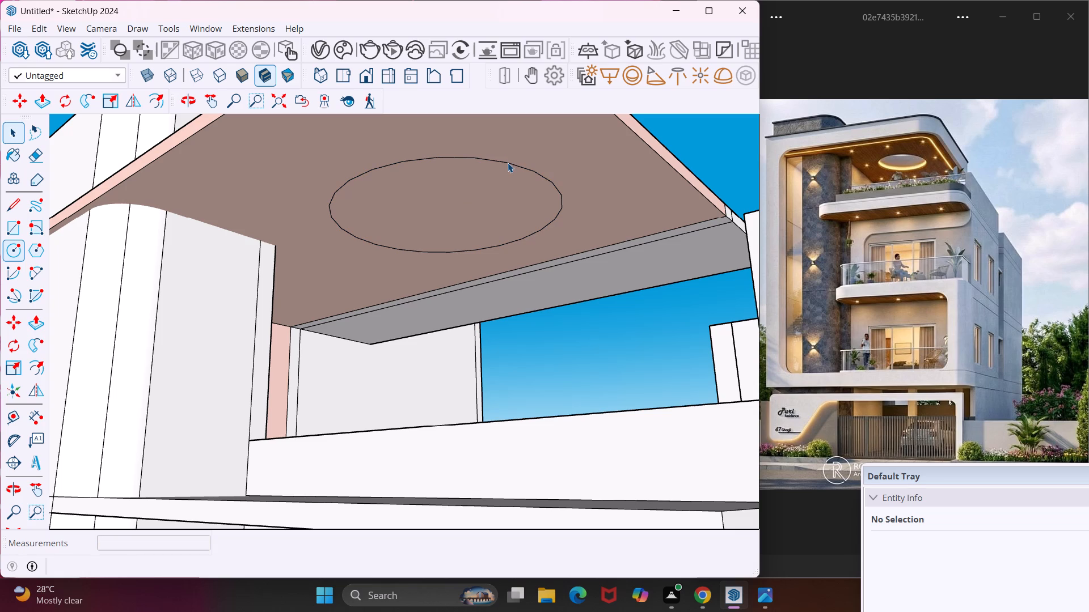
Set the number of segments of the circle under the roof slab to 60.
left_click(508, 163)
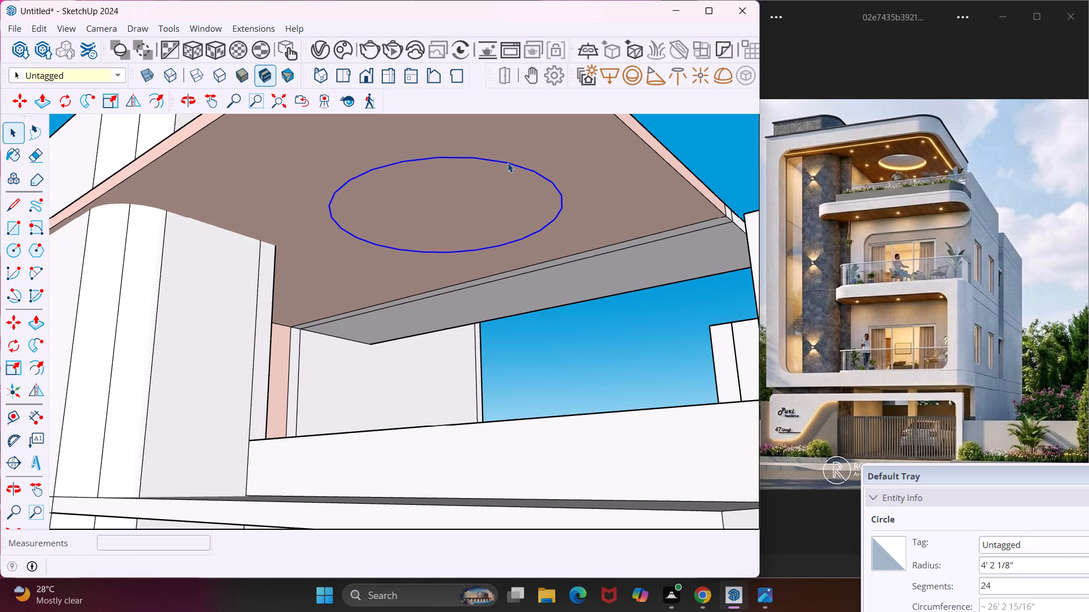
left_click(996, 586)
key("BackSpace")
key("BackSpace")
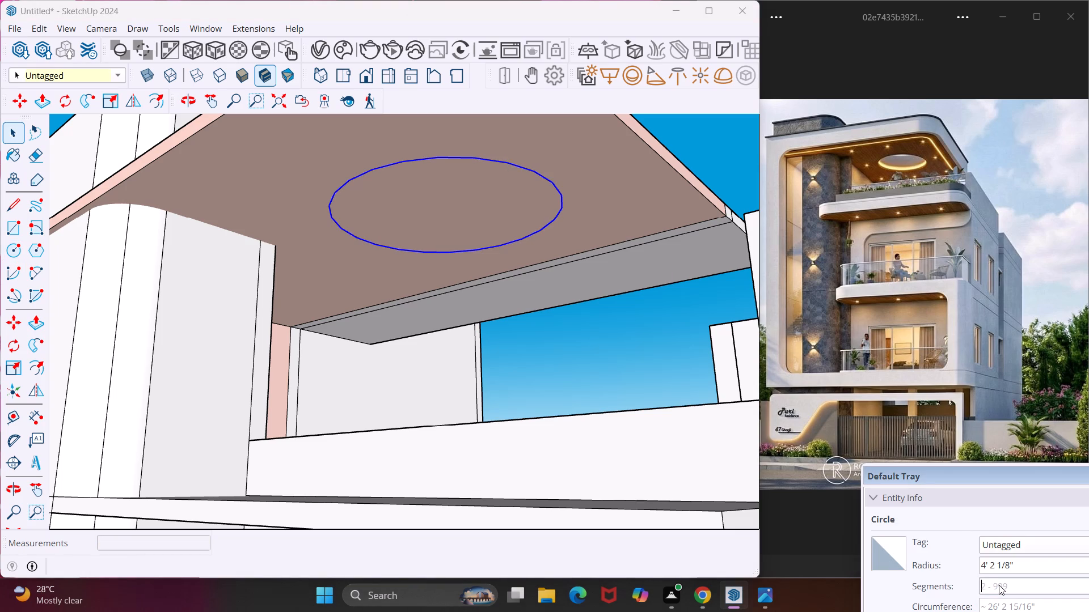
type("60")
key("Return")
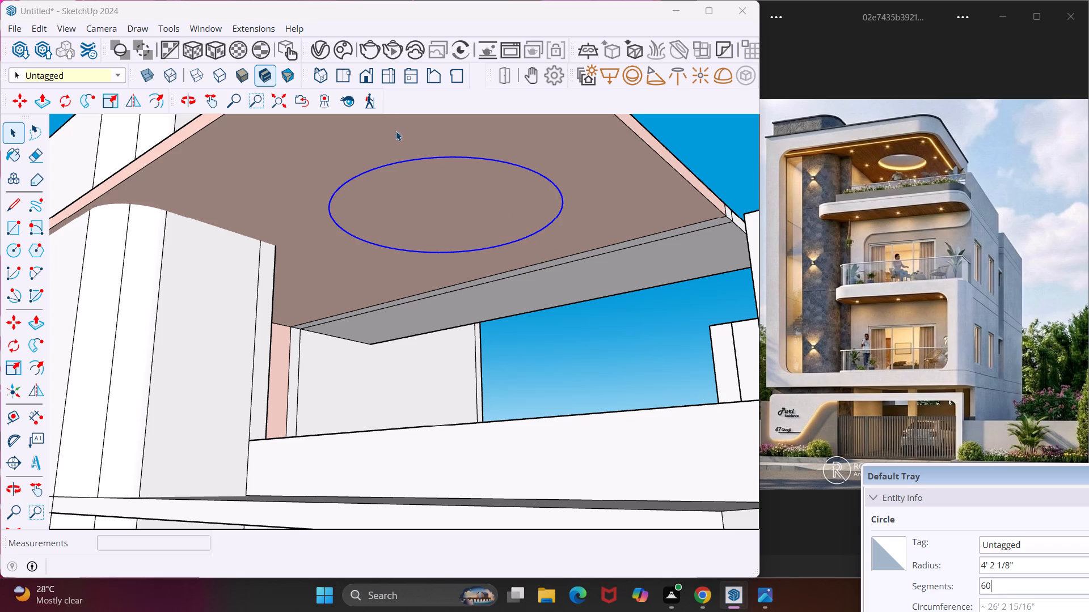
Push/Pull the circular face on the underside of the top roof slab 4" upward into the slab.
left_click(433, 185)
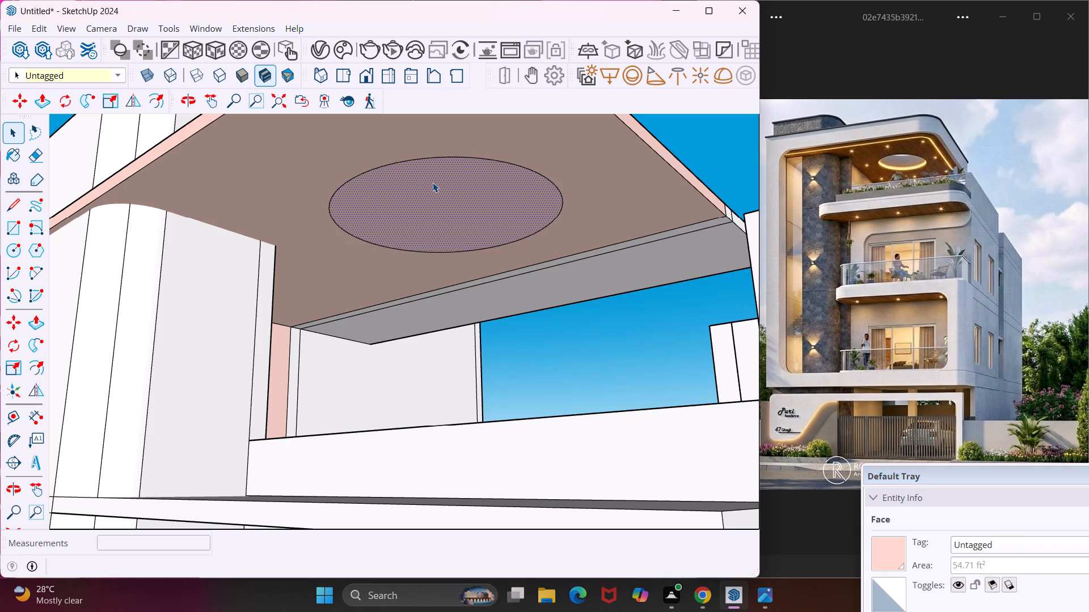
key("p")
left_click(433, 182)
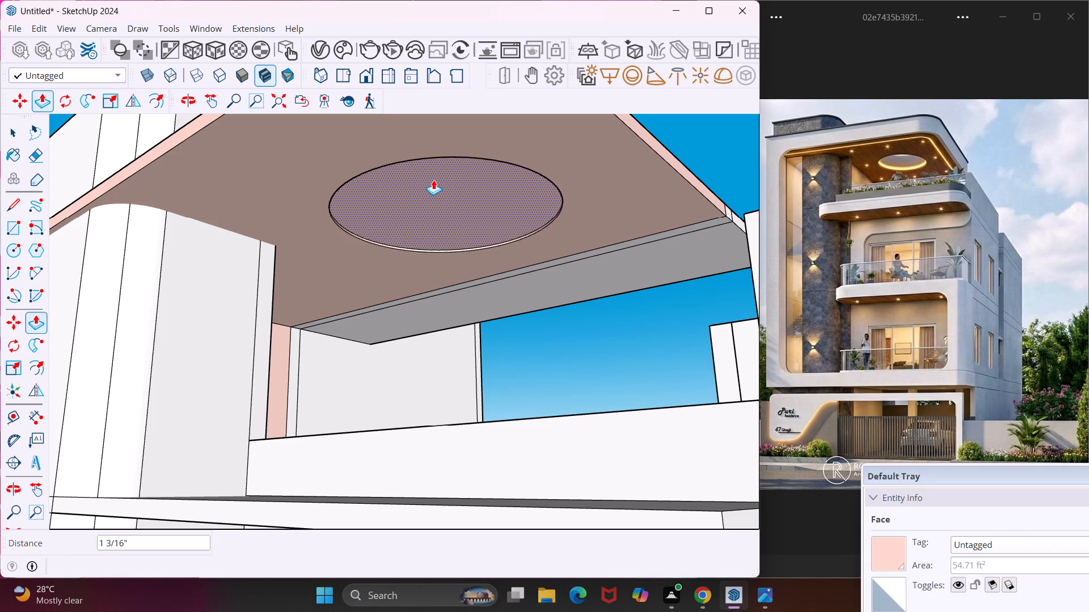
key("4")
key("shift+quotedbl")
key("Return")
key("Escape")
key("space")
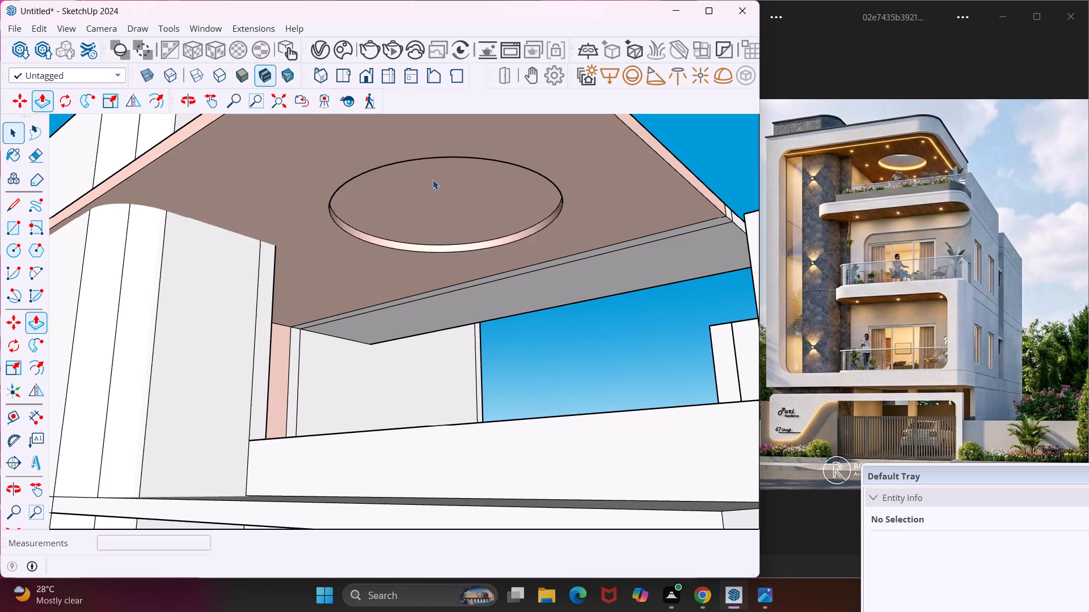
Draw a 2 Point Arc on the terrace floor slab from the curved wall's end edge to the slab's outer edge, tangent, bulging about 6".
scroll(429, 182, "down", 4)
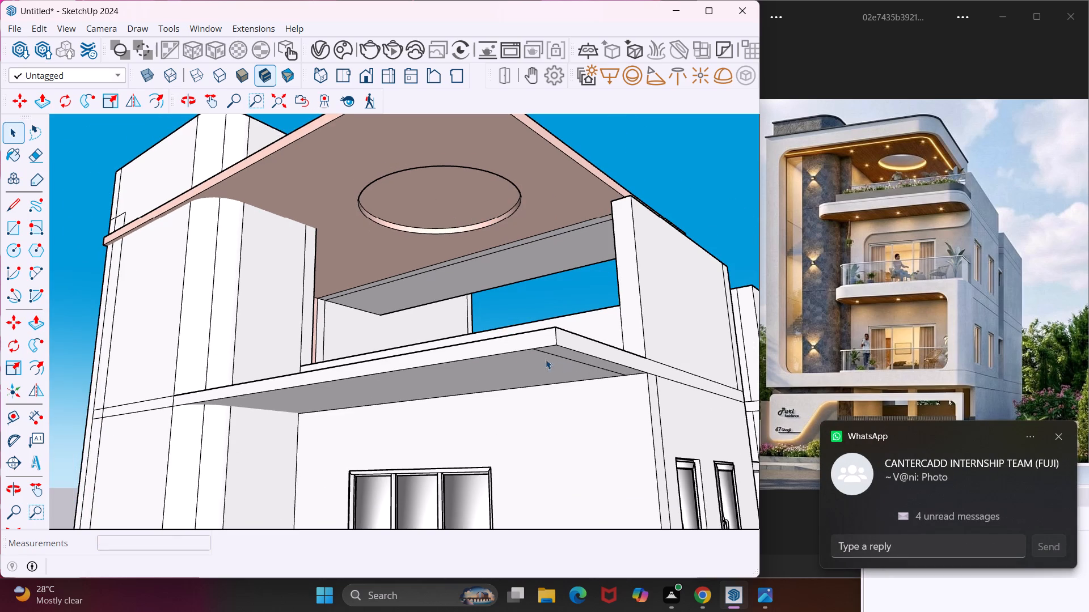
middle_click_drag(319, 343, 382, 483)
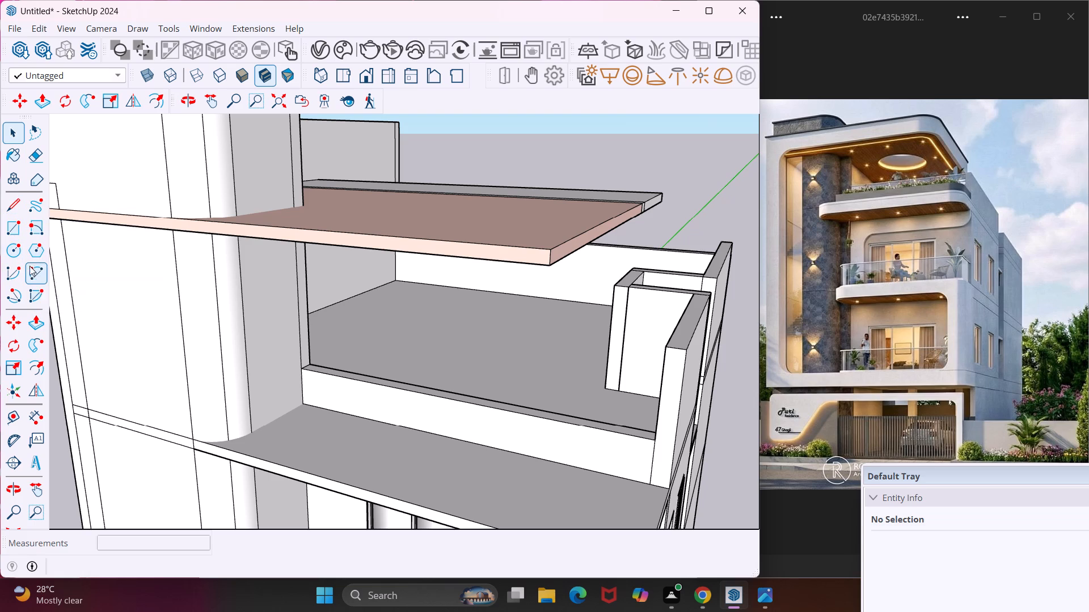
left_click(33, 271)
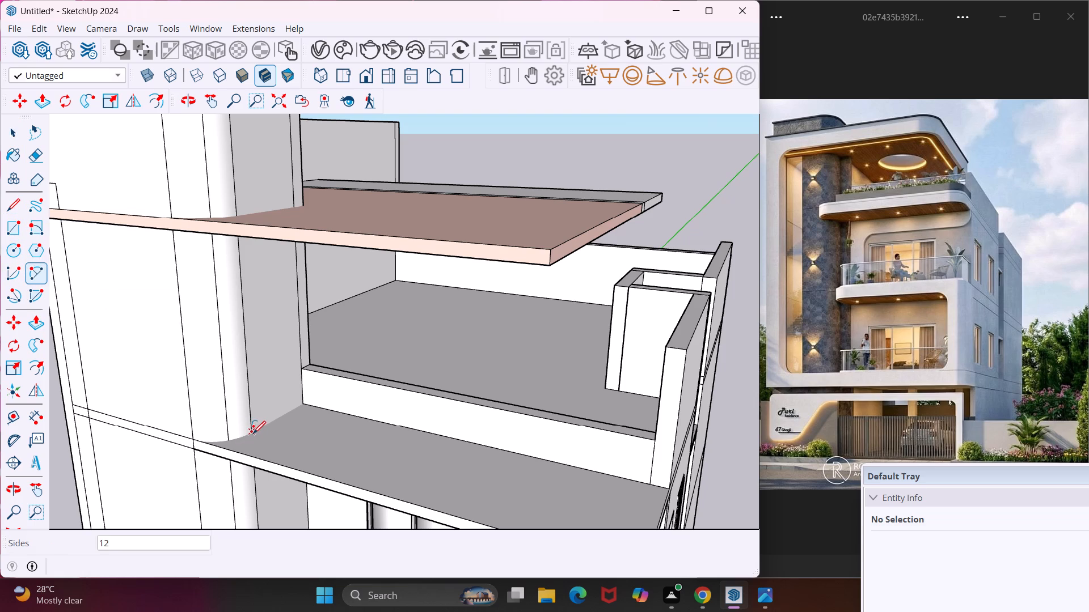
scroll(253, 432, "up", 10)
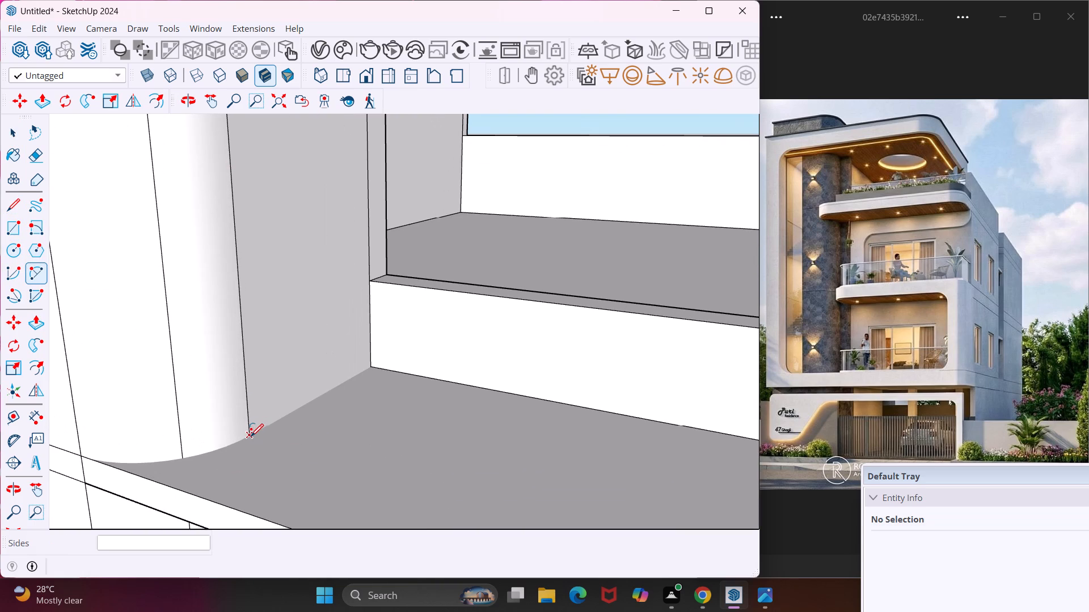
left_click(251, 436)
scroll(248, 473, "down", 6)
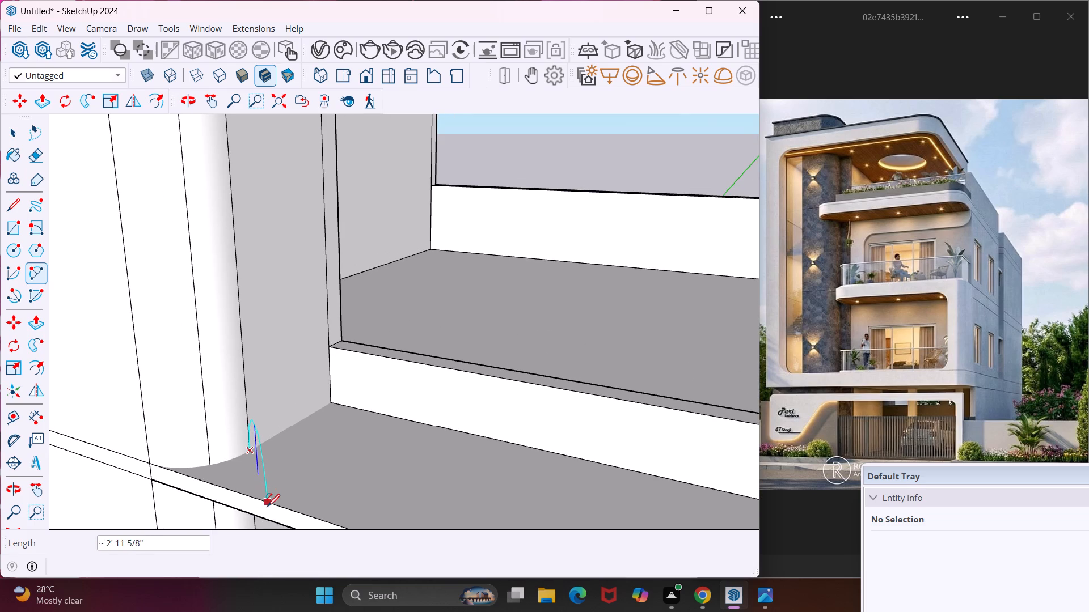
middle_click_drag(268, 506, 108, 493)
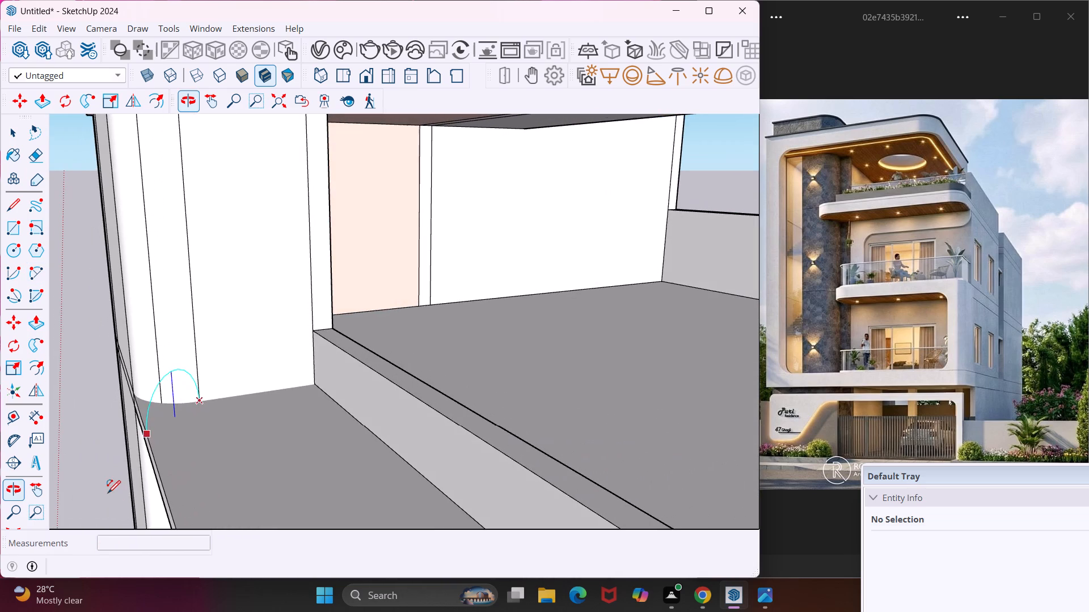
scroll(168, 437, "up", 4)
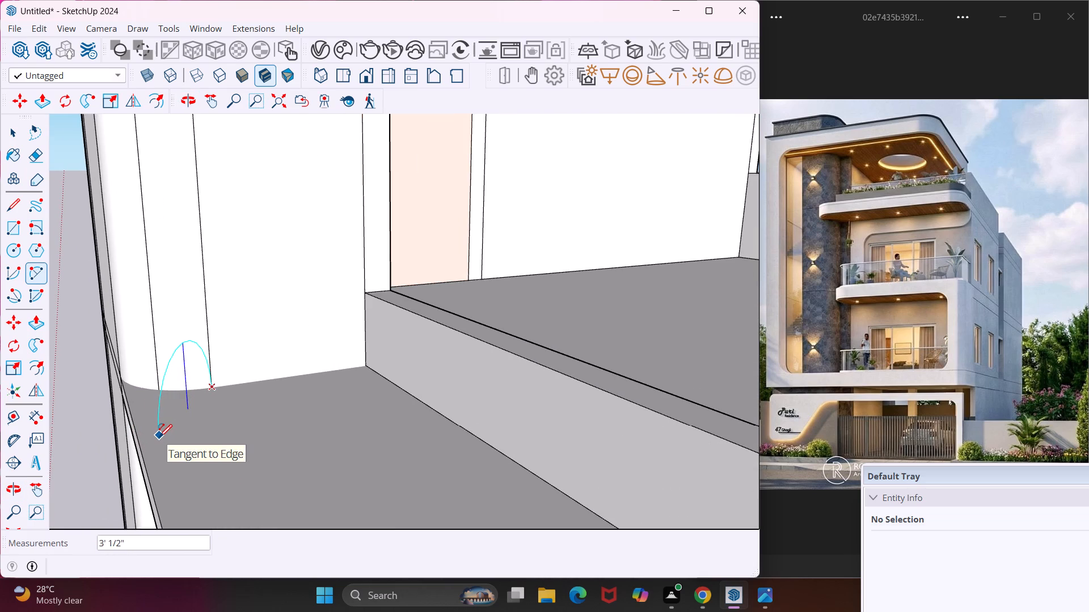
key("Left")
key("Left")
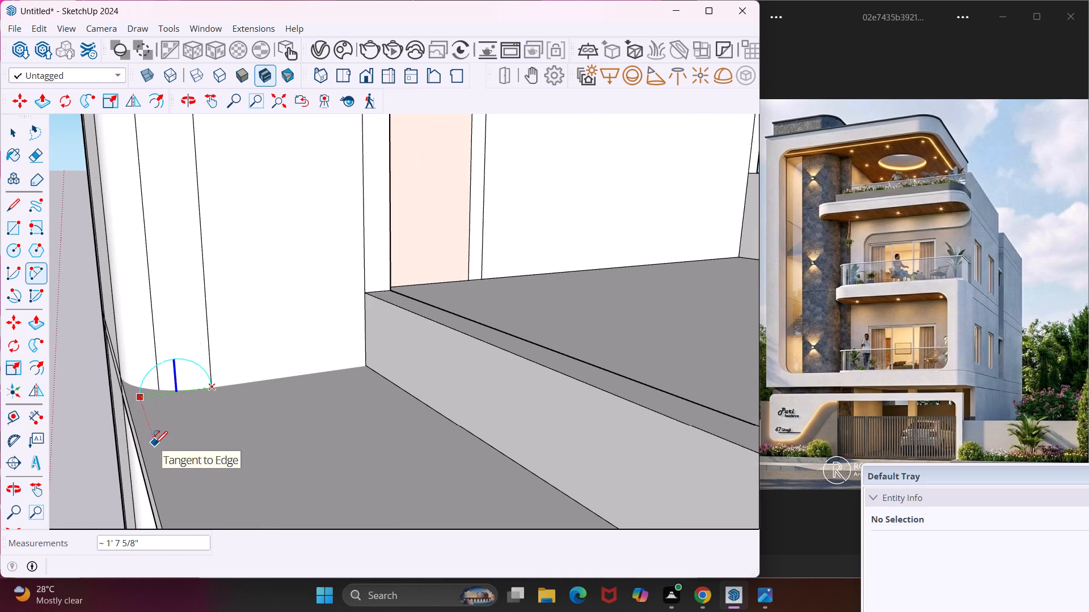
key("Down")
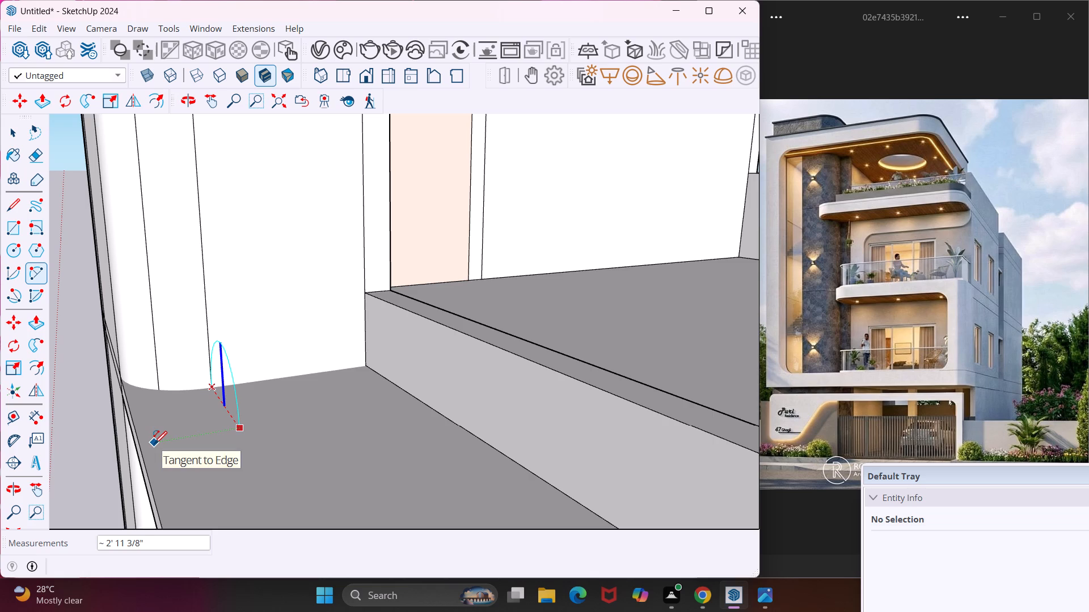
key("Down")
key("Right")
key("Left")
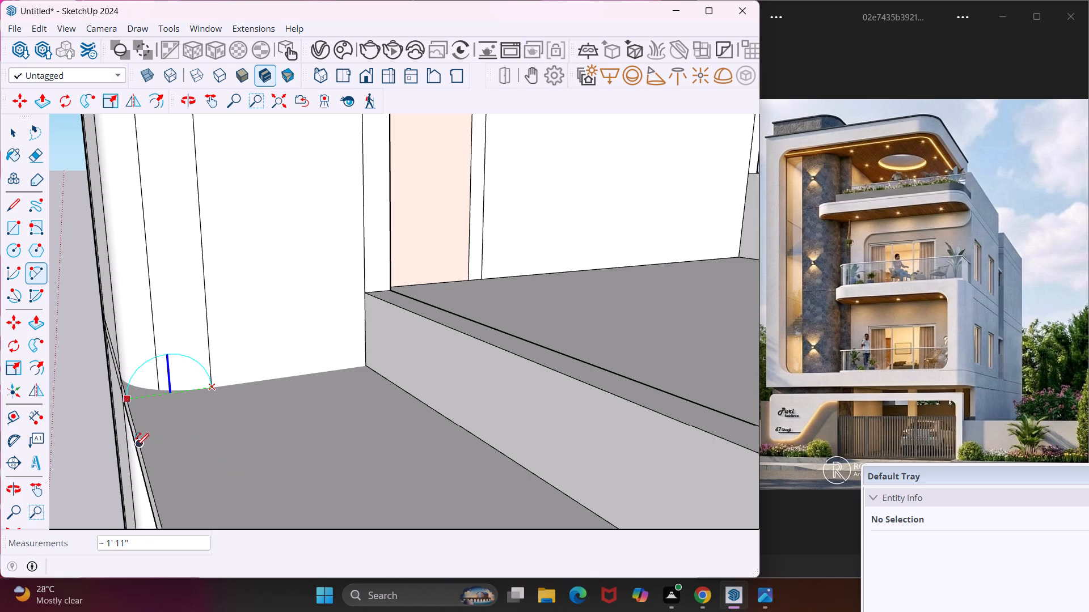
key("Left")
scroll(137, 445, "up", 3)
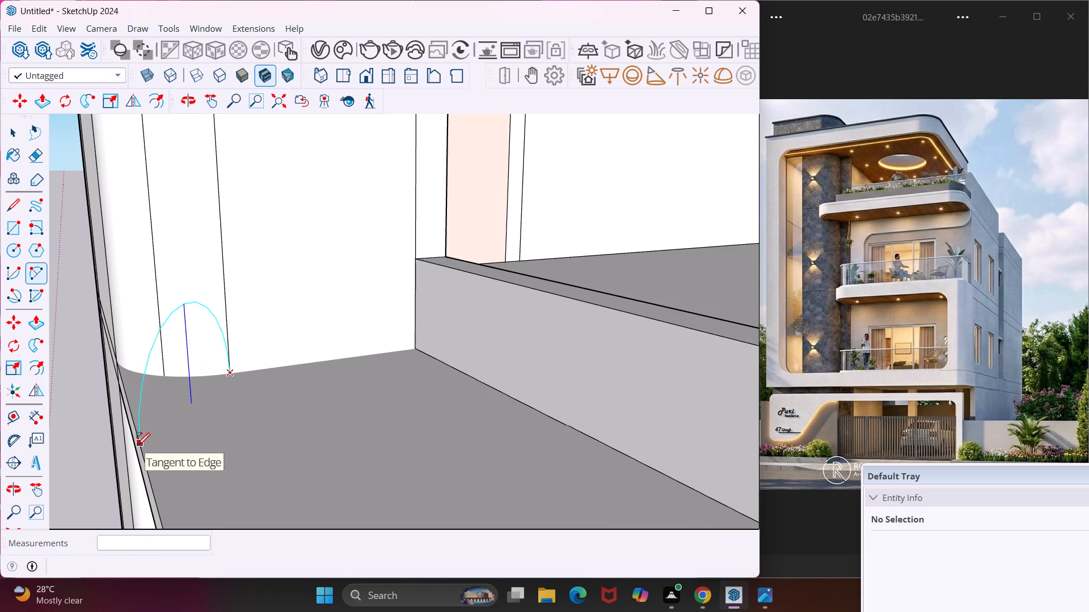
left_click(140, 453)
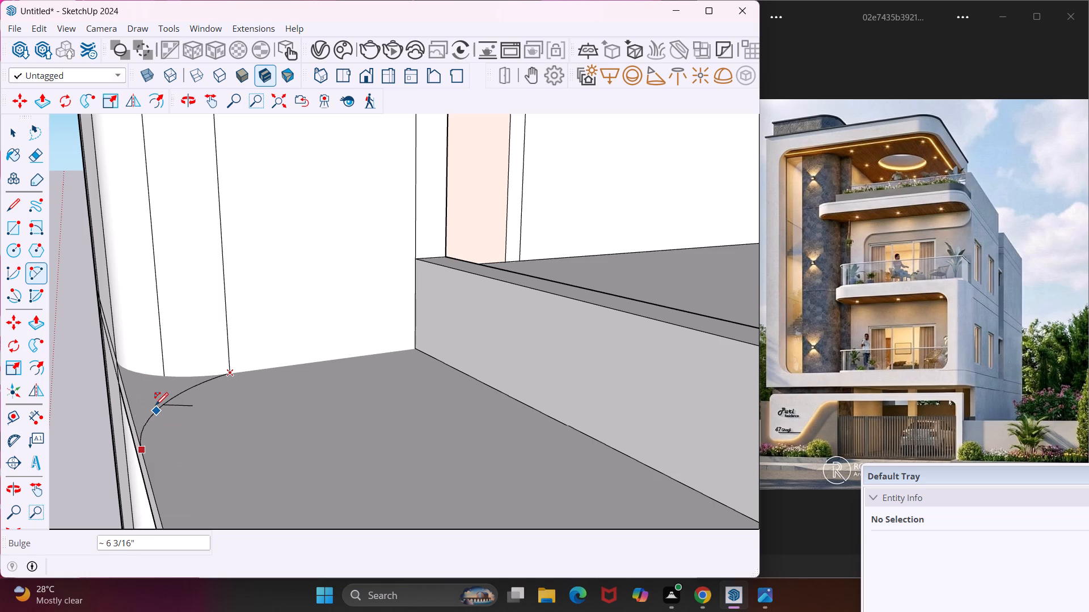
scroll(155, 405, "up", 4)
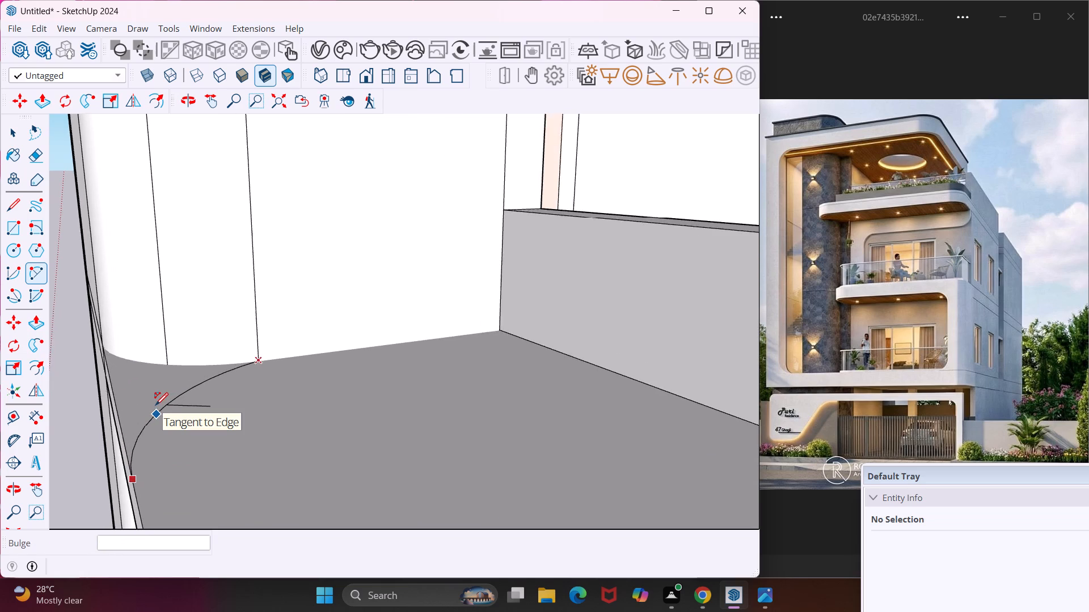
scroll(155, 405, "up", 3)
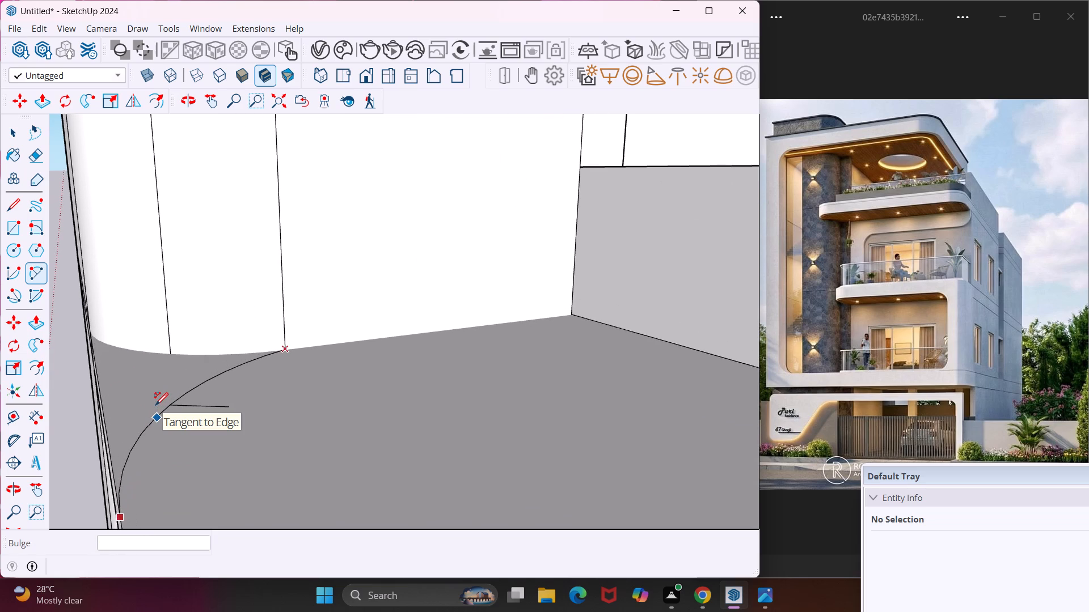
left_click(155, 405)
key("Escape")
key("space")
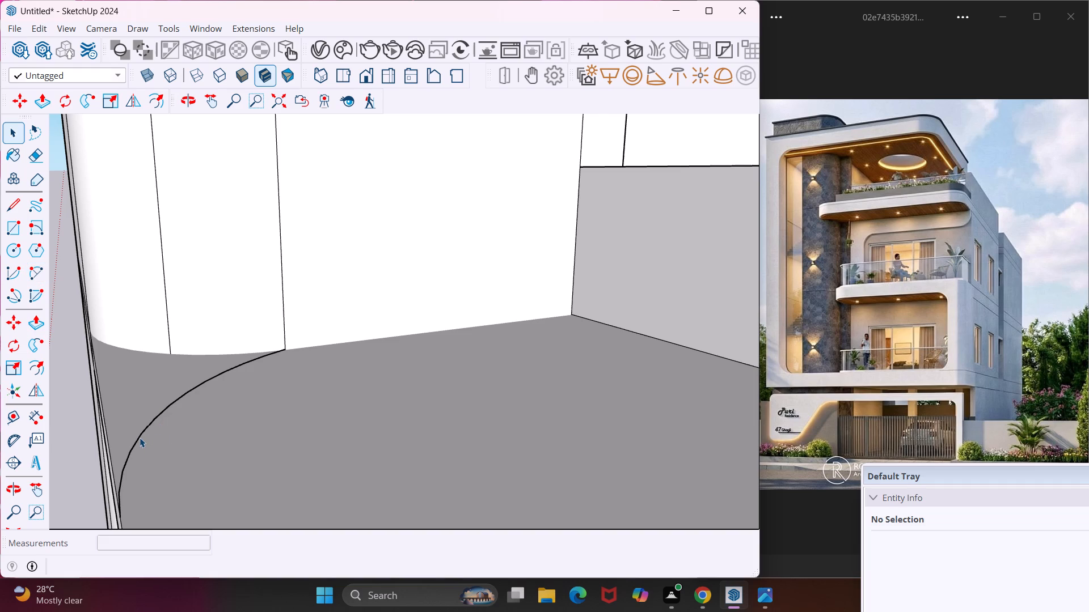
Examine the terrace slab's face around the new arc and the curved wall corner, from above and below.
left_click(140, 437)
left_click(129, 432)
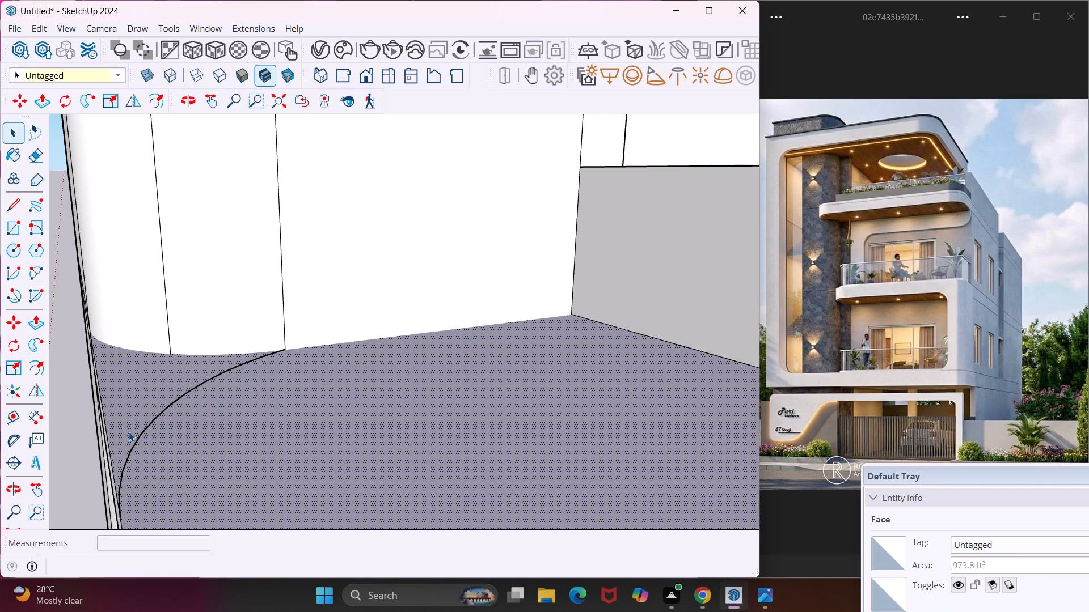
middle_click_drag(129, 432, 313, 447)
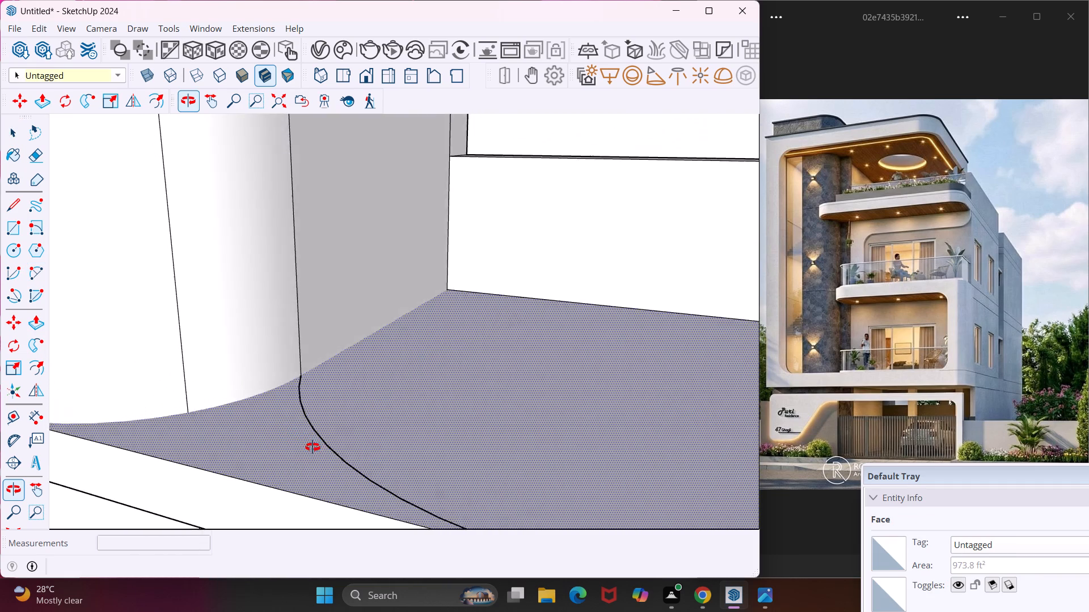
middle_click_drag(313, 447, 367, 428)
scroll(342, 411, "down", 5)
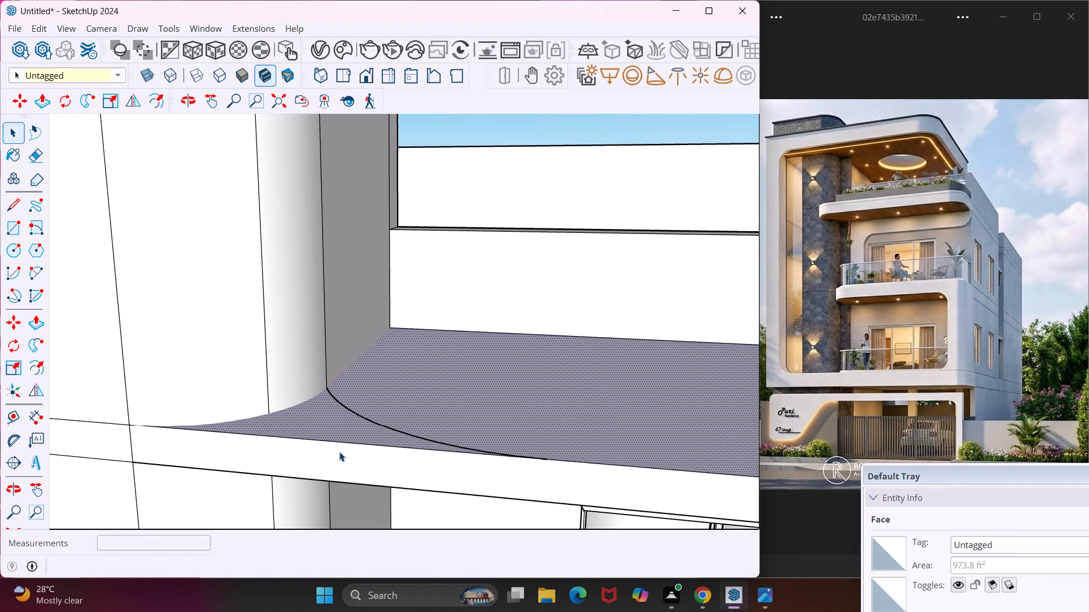
middle_click_drag(339, 452, 433, 255)
scroll(433, 254, "up", 1)
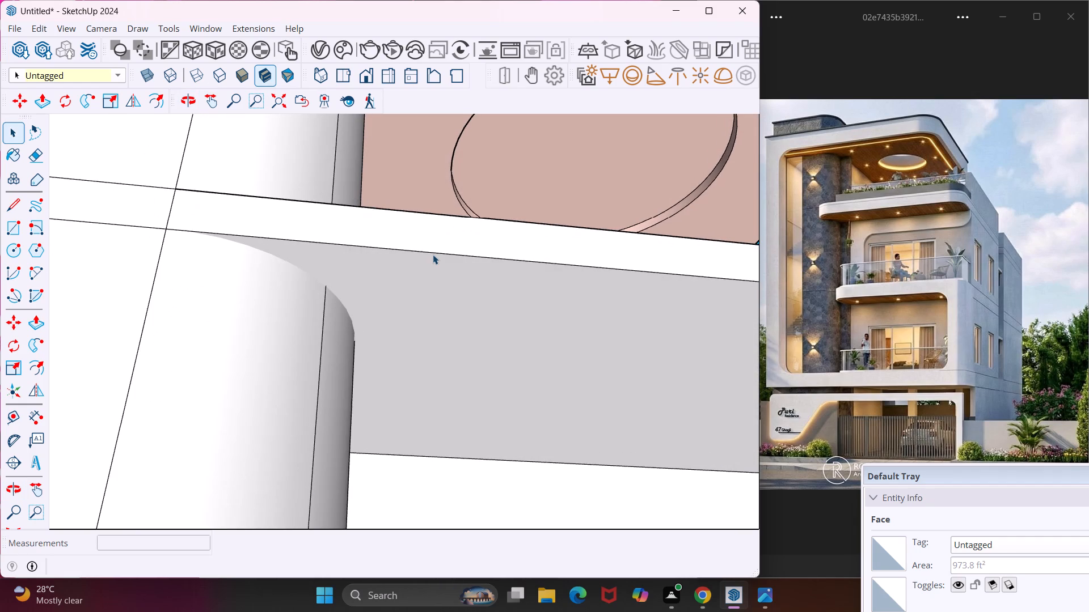
scroll(433, 254, "up", 3)
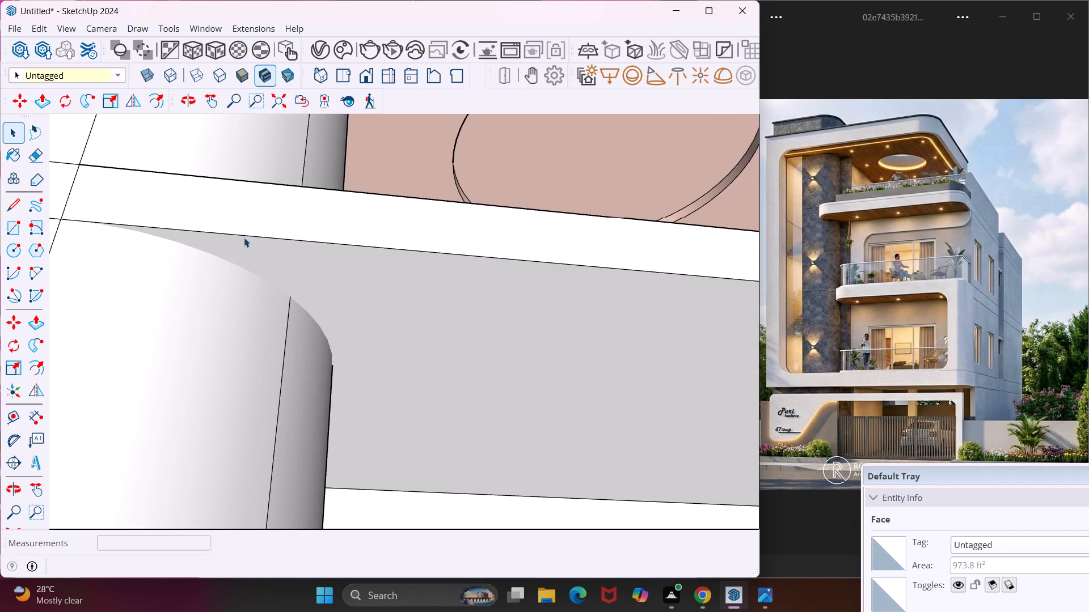
middle_click_drag(244, 237, 244, 503)
middle_click_drag(311, 296, 311, 348)
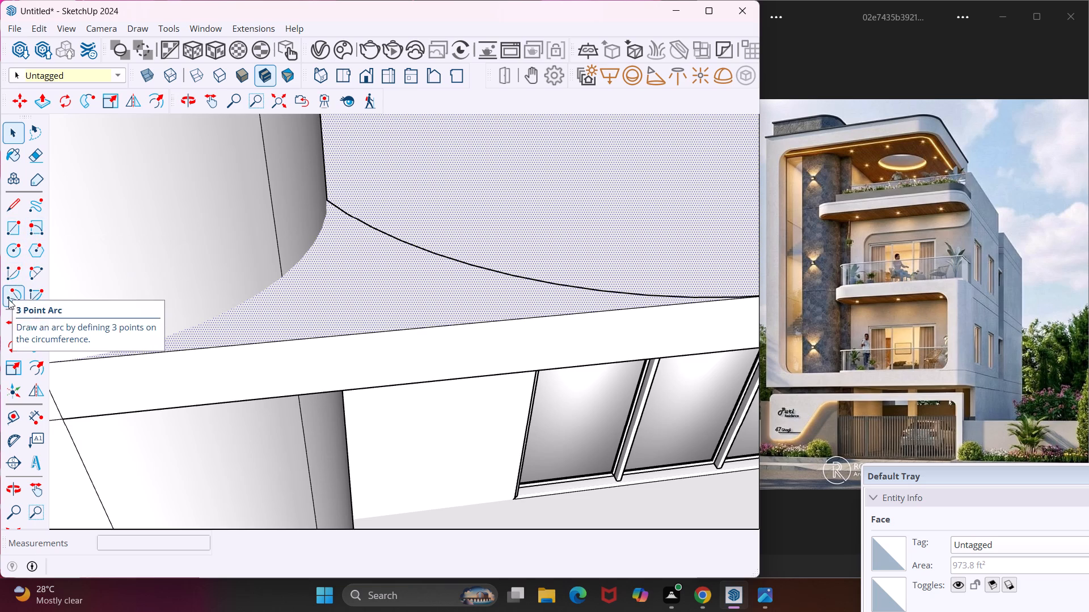
Draw a line about 1' 11" long from the arc's end at the curved wall straight out to the terrace slab's outer edge.
left_click(3, 212)
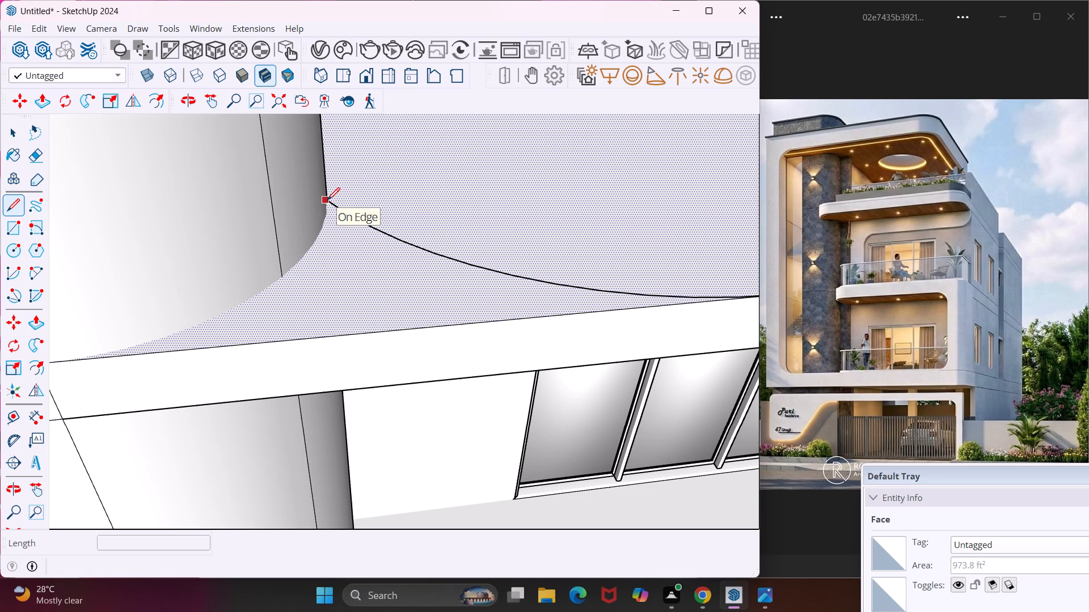
scroll(326, 199, "up", 19)
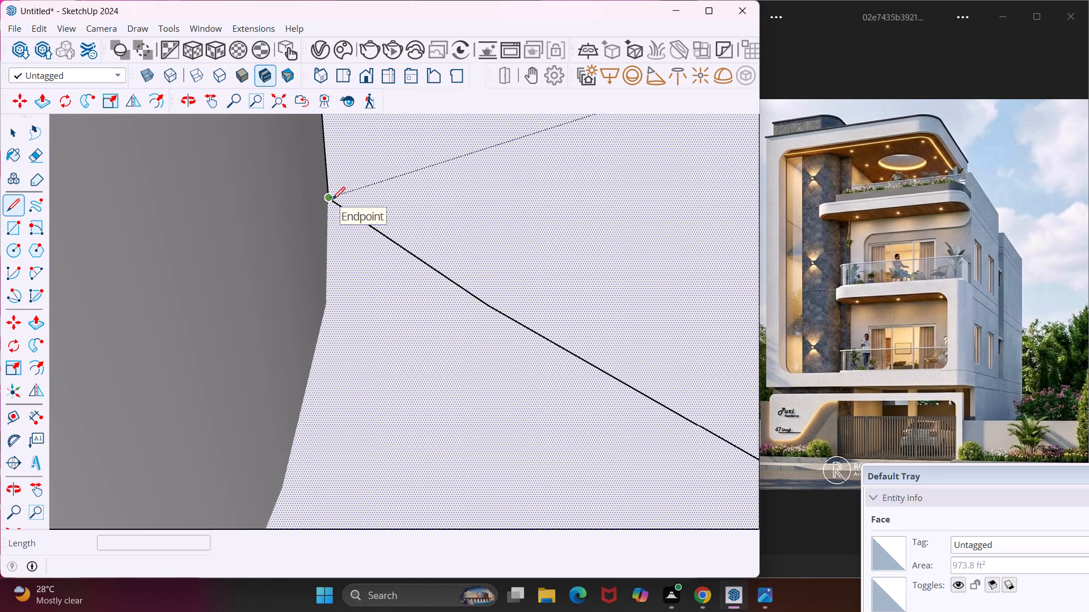
left_click(332, 199)
scroll(332, 245, "down", 17)
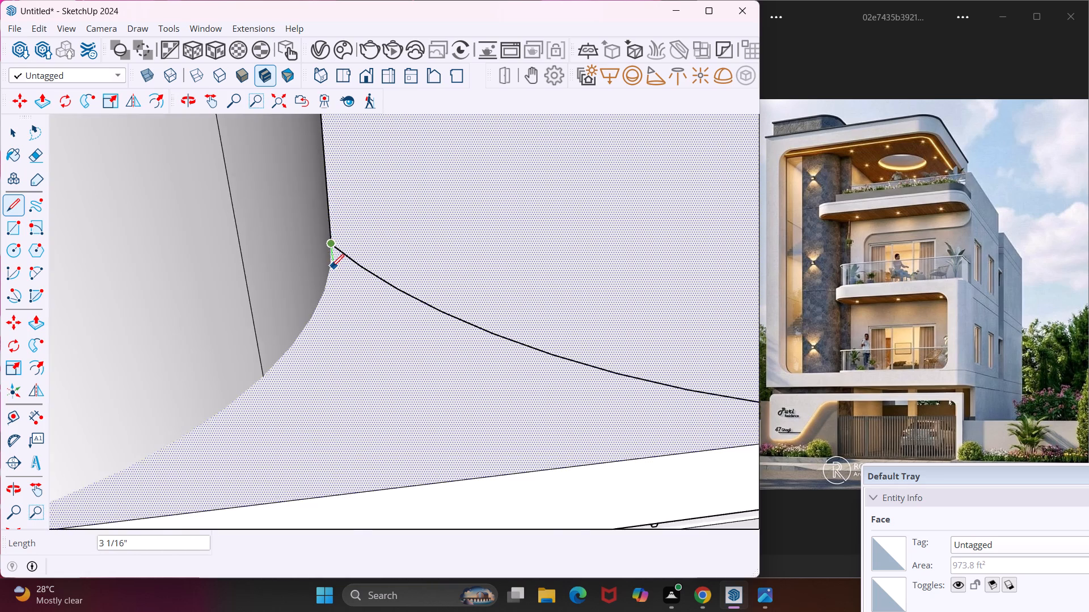
scroll(331, 267, "down", 5)
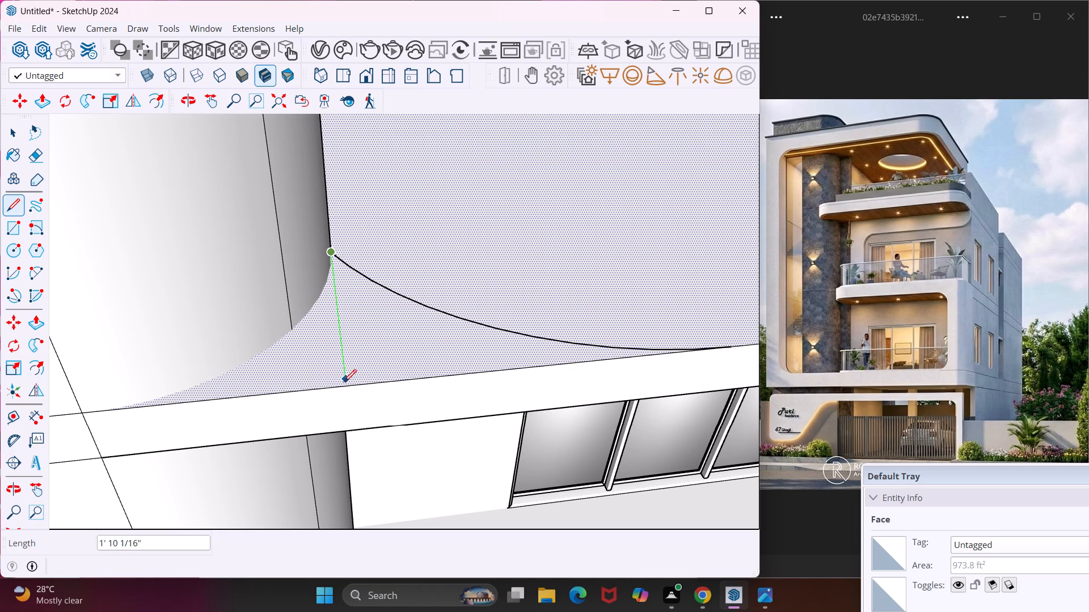
left_click(347, 386)
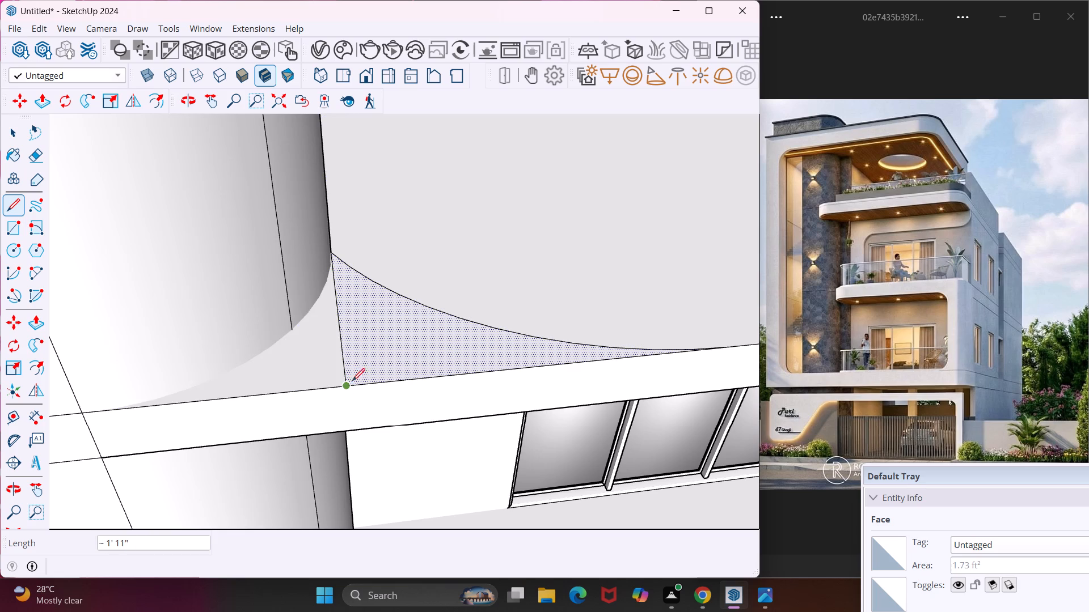
Push the curved corner wedge of the balcony slab beside the rounded column down 6 inches to cut it away.
key("Escape")
key("space")
left_click(368, 347)
middle_click_drag(368, 346, 362, 296)
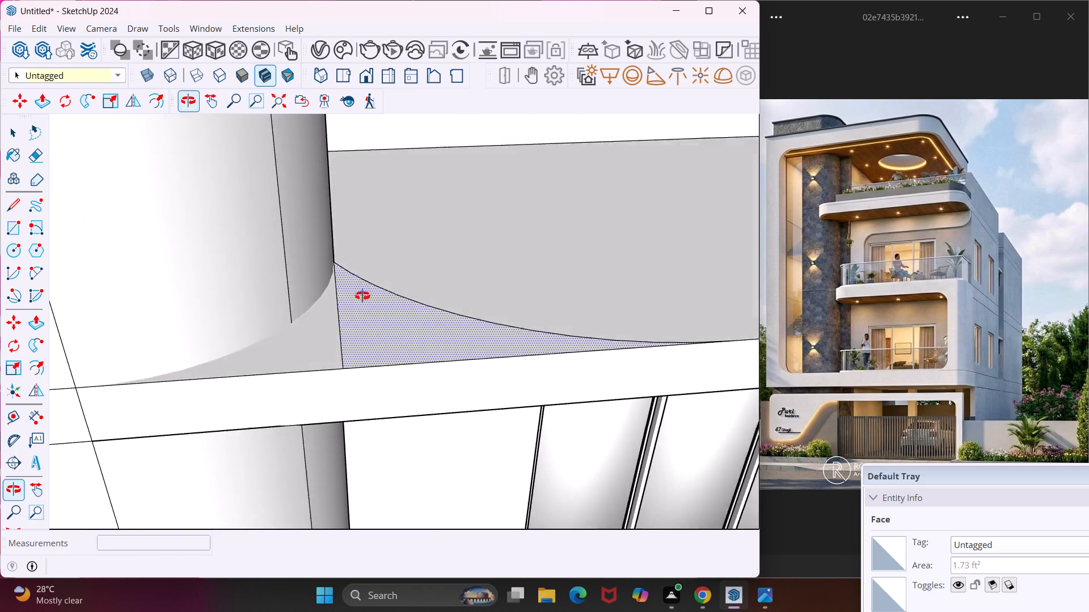
middle_click_drag(362, 296, 362, 268)
key("p")
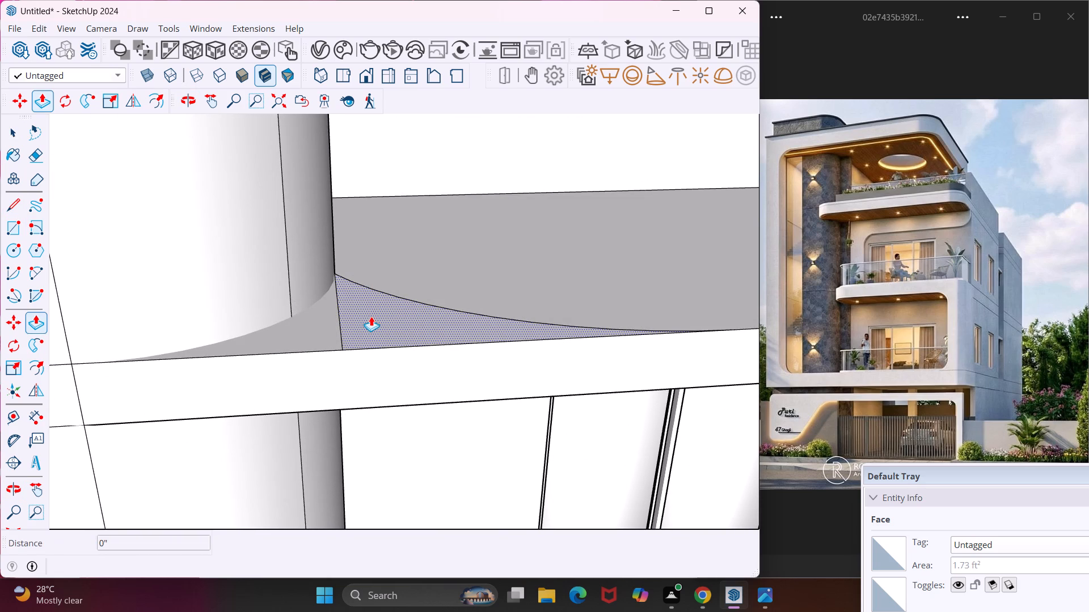
left_click(371, 316)
left_click(372, 404)
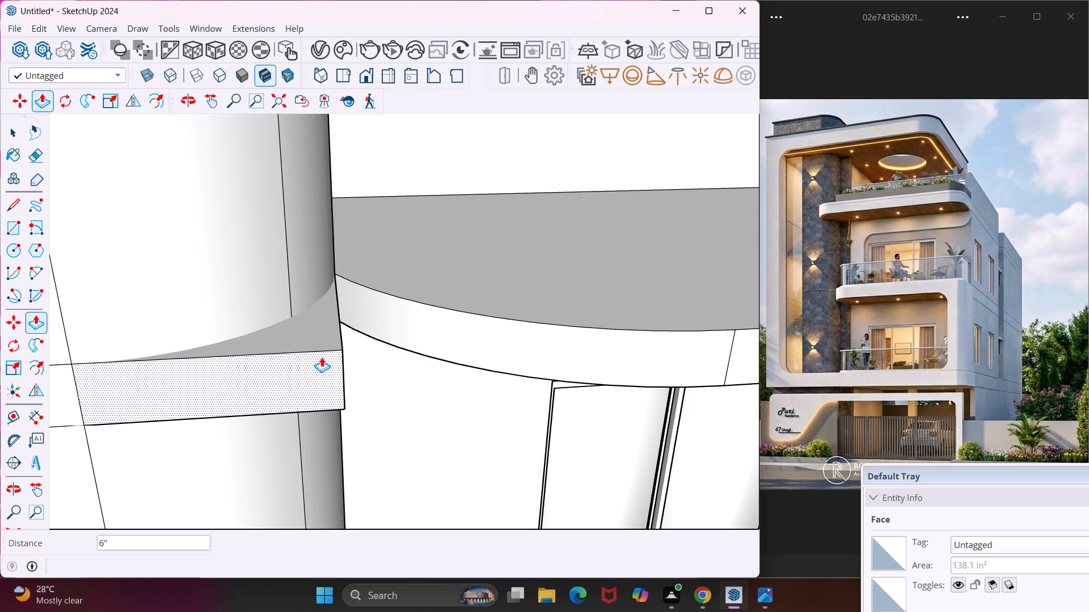
key("Escape")
key("space")
Examine the front facade's floor slabs and balcony corners where they meet the rounded column.
scroll(300, 322, "down", 10)
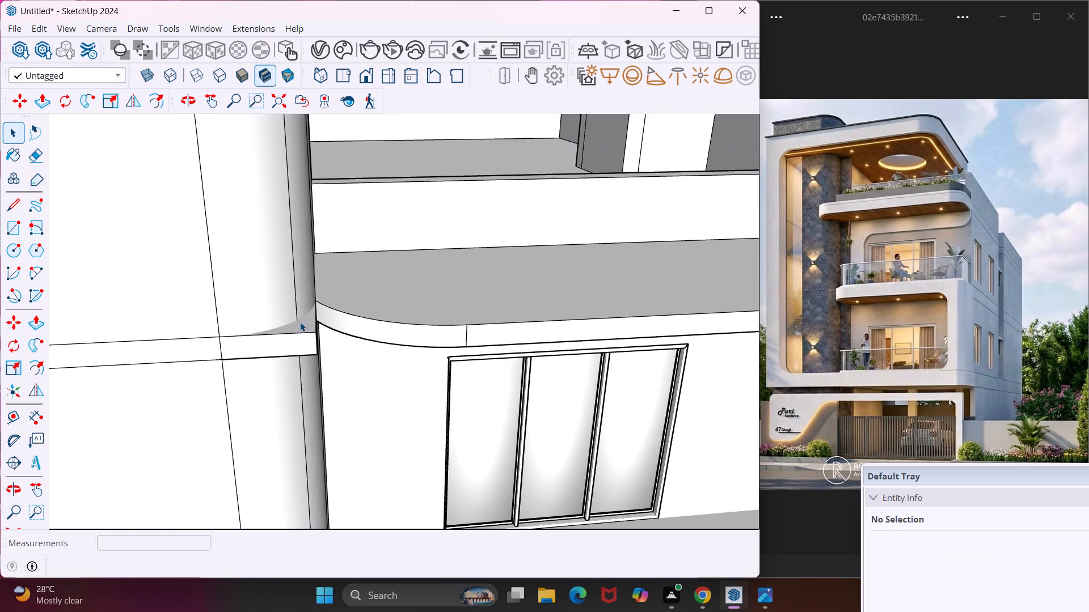
scroll(300, 322, "down", 18)
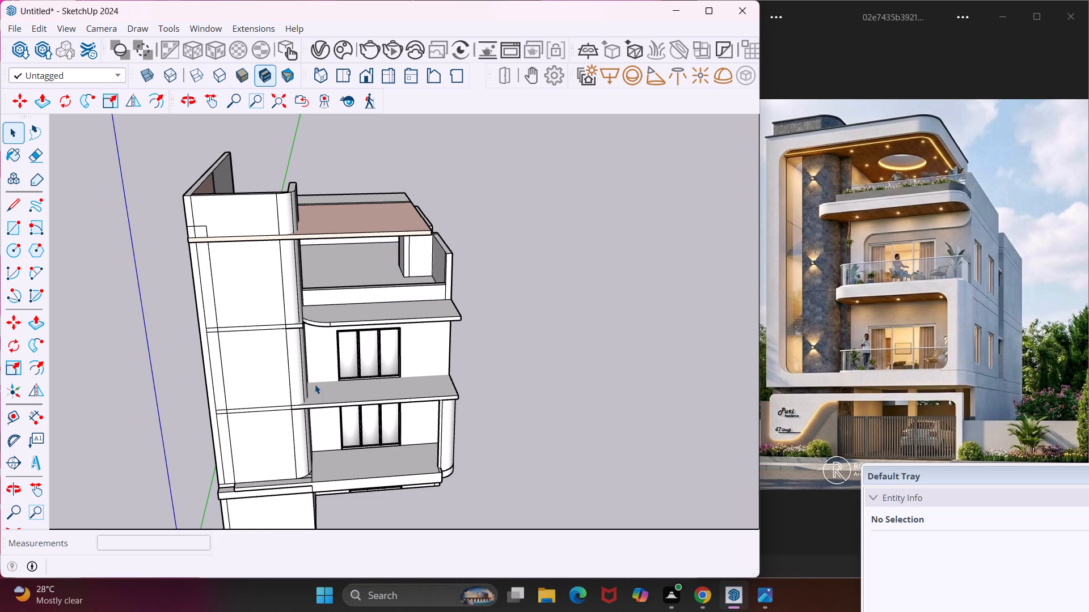
scroll(318, 486, "up", 9)
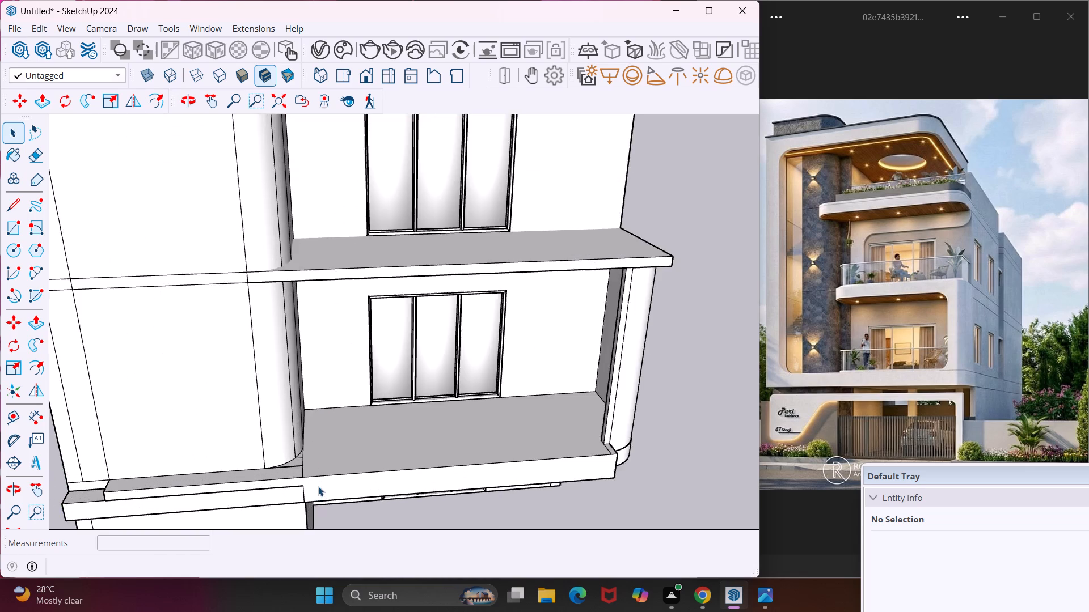
scroll(318, 486, "up", 4)
middle_click_drag(302, 468, 303, 525)
scroll(300, 499, "up", 5)
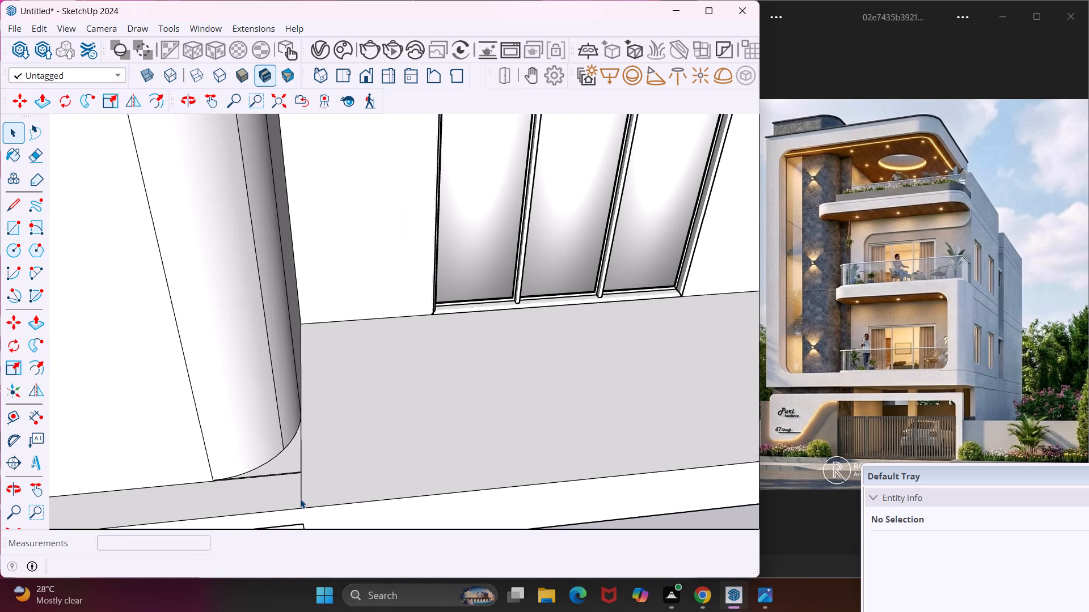
scroll(301, 409, "down", 11)
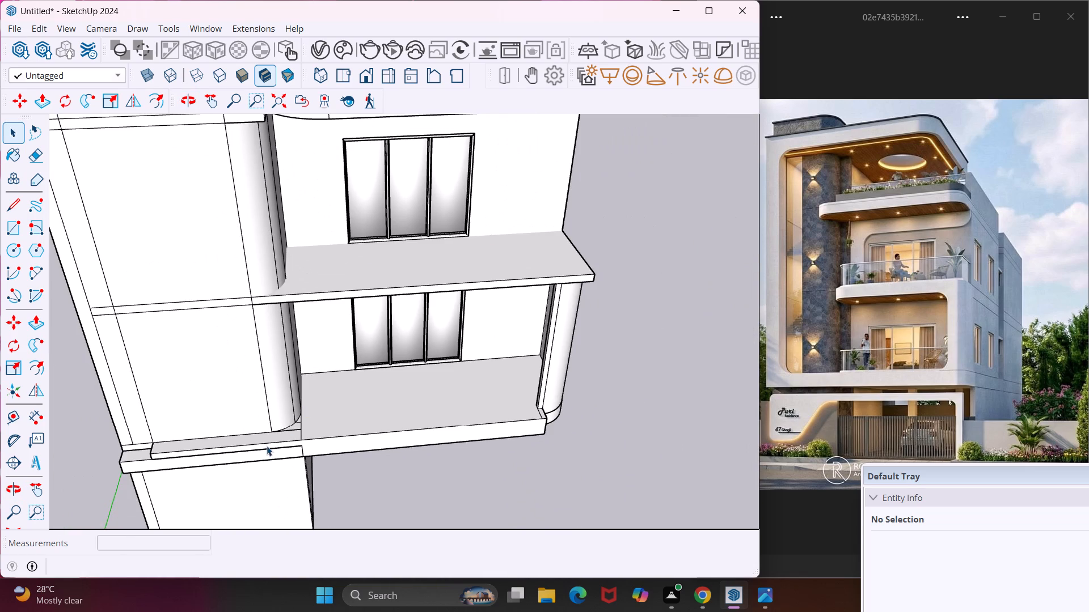
middle_click_drag(243, 449, 332, 380)
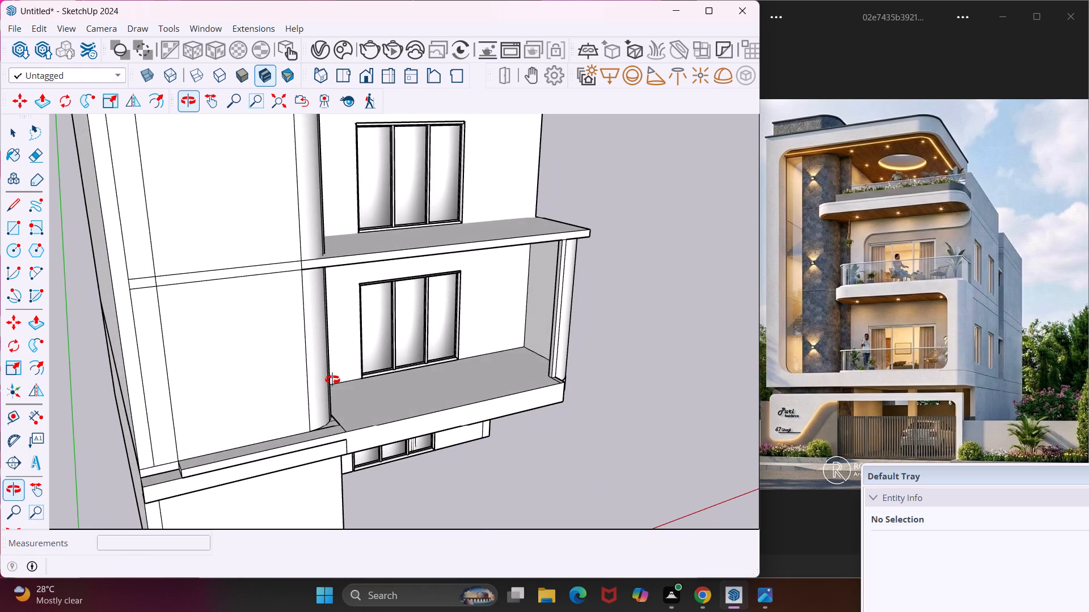
middle_click_drag(332, 380, 225, 403)
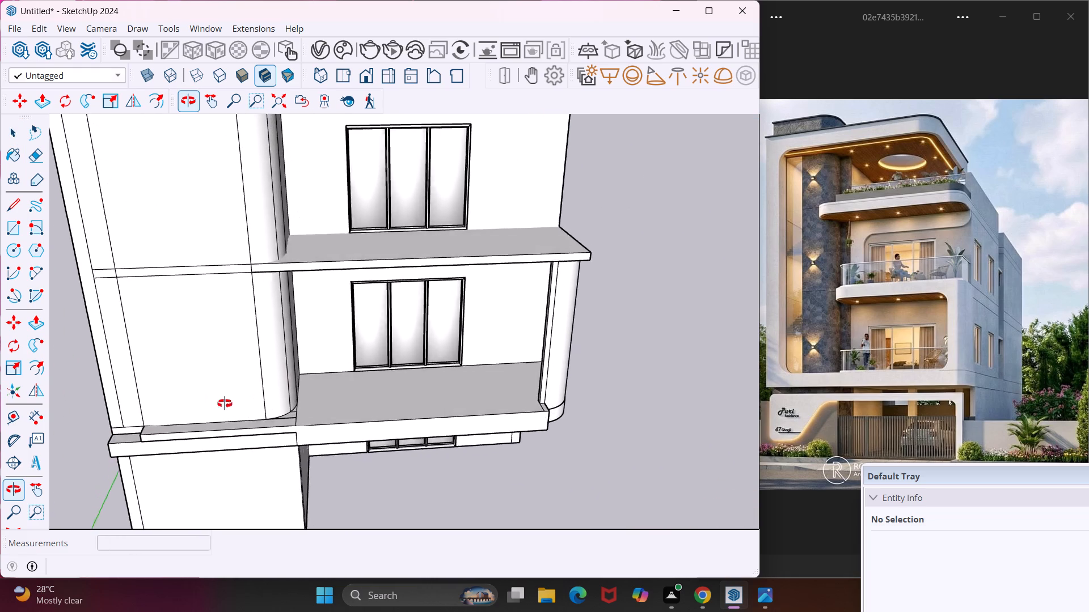
middle_click_drag(225, 403, 150, 420)
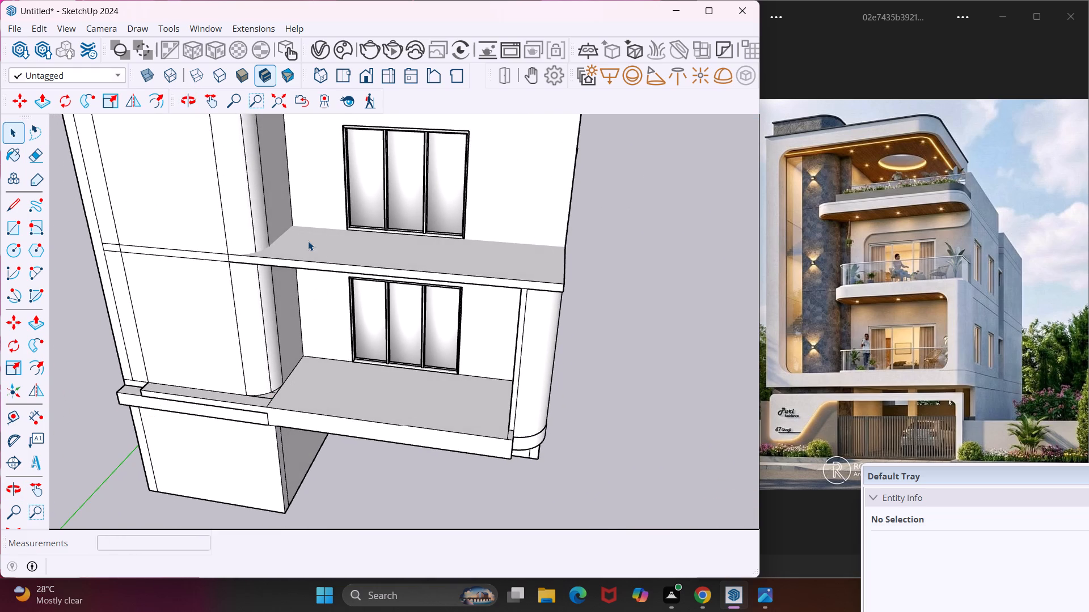
scroll(308, 241, "down", 5)
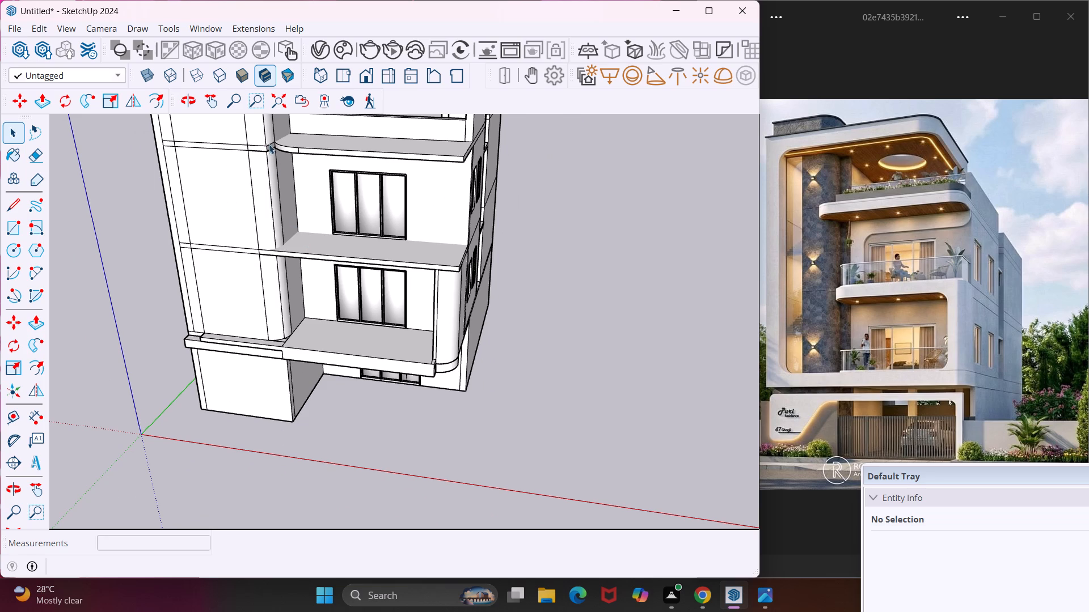
middle_click_drag(267, 141, 476, 205)
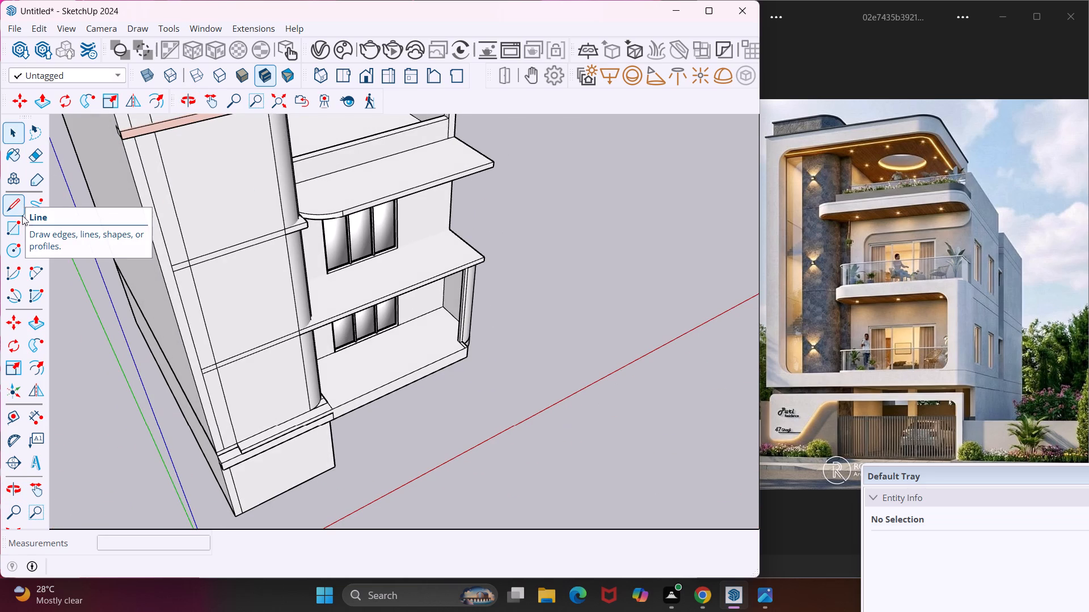
Draw a two-point arc across the projecting slab corner, following the rounded column, with a bulge of about 5 7/16 inches.
left_click(28, 269)
scroll(292, 224, "up", 1)
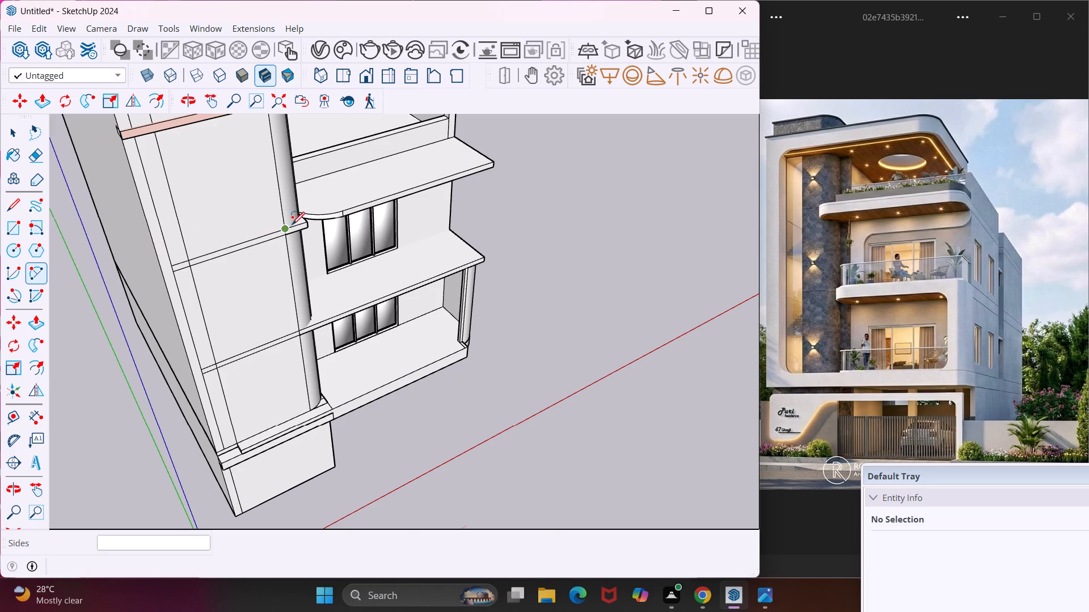
scroll(292, 224, "up", 13)
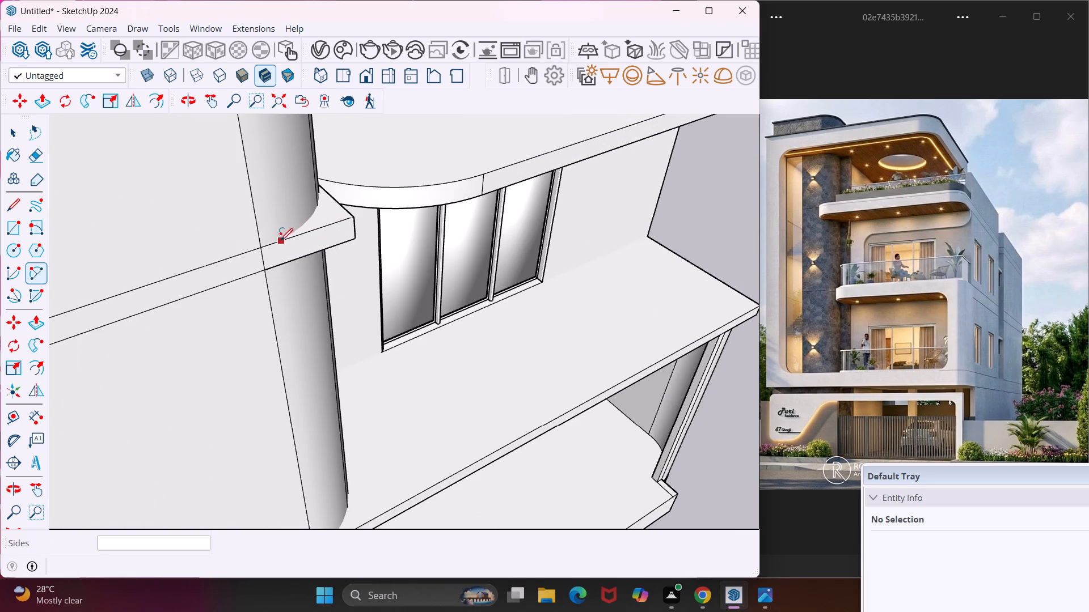
left_click(278, 243)
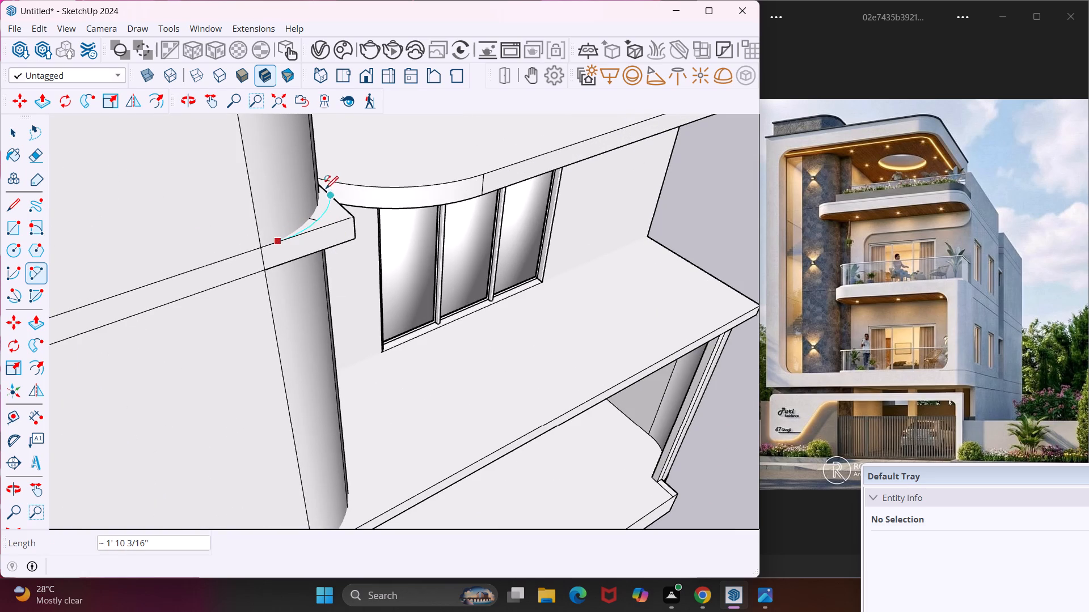
scroll(323, 185, "up", 11)
middle_click_drag(322, 187, 278, 211)
scroll(322, 187, "up", 1)
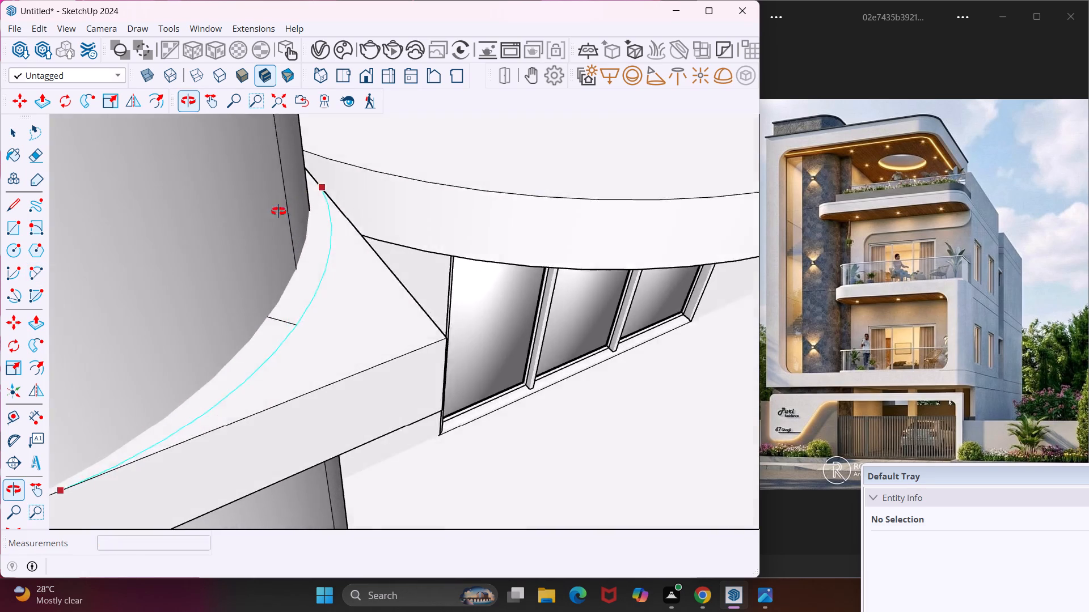
middle_click_drag(278, 211, 172, 239)
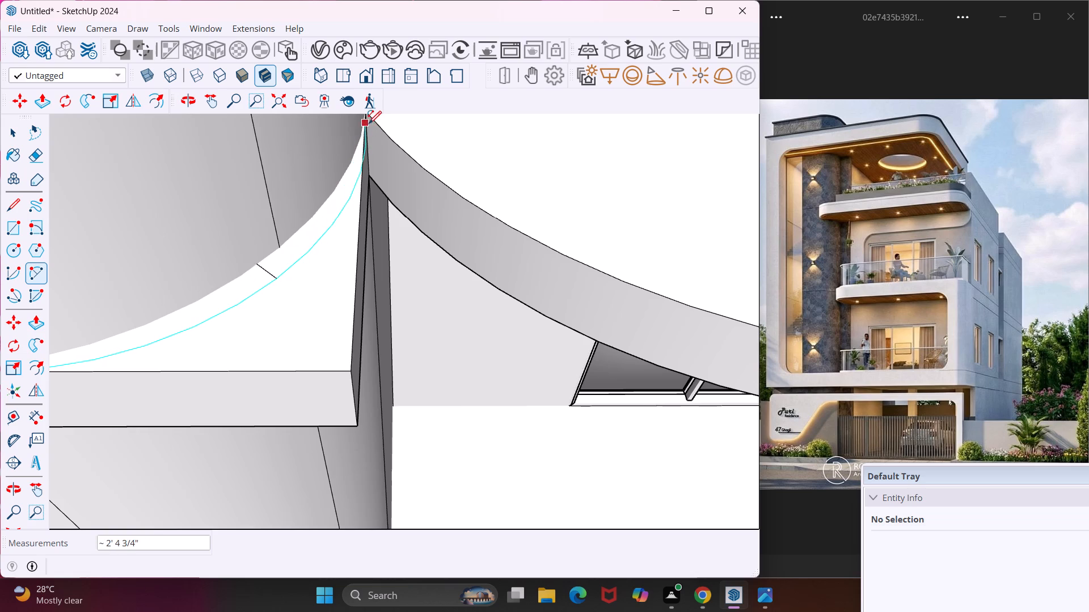
middle_click_drag(366, 124, 202, 164)
scroll(202, 165, "down", 3)
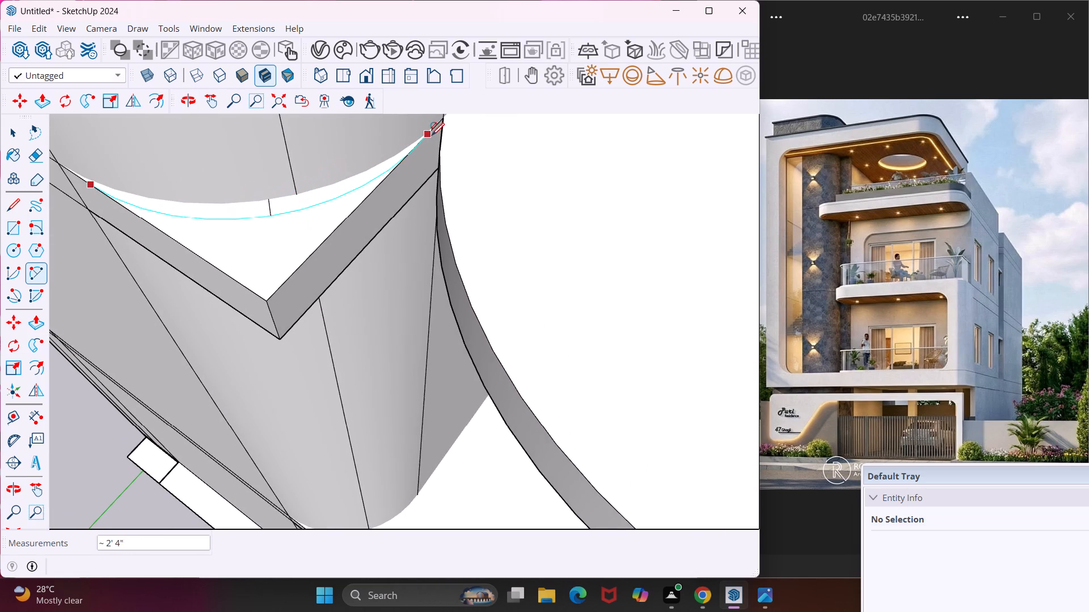
scroll(438, 123, "up", 3)
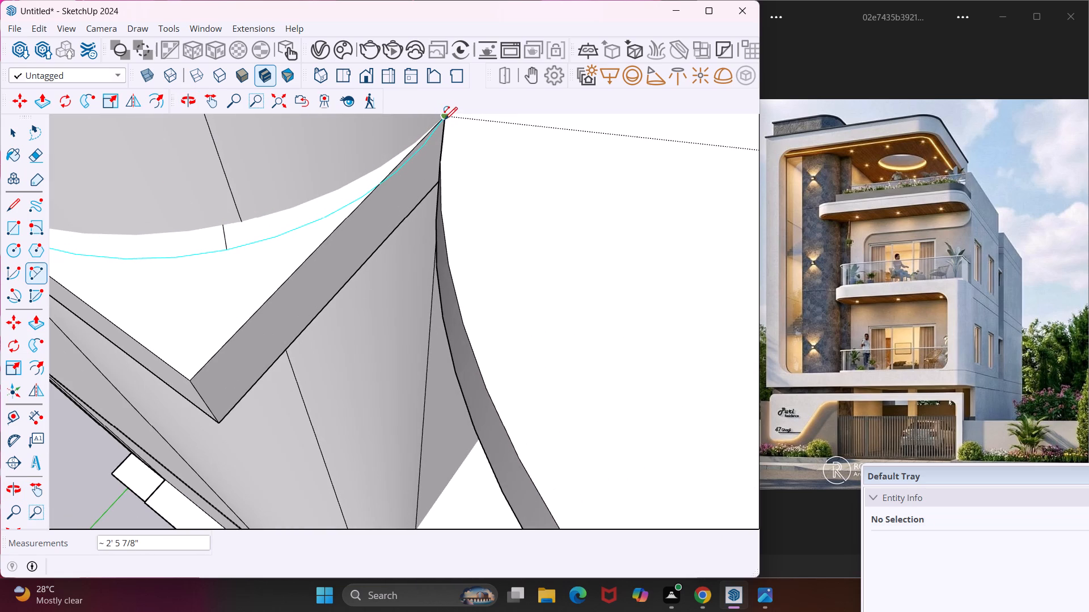
left_click(445, 120)
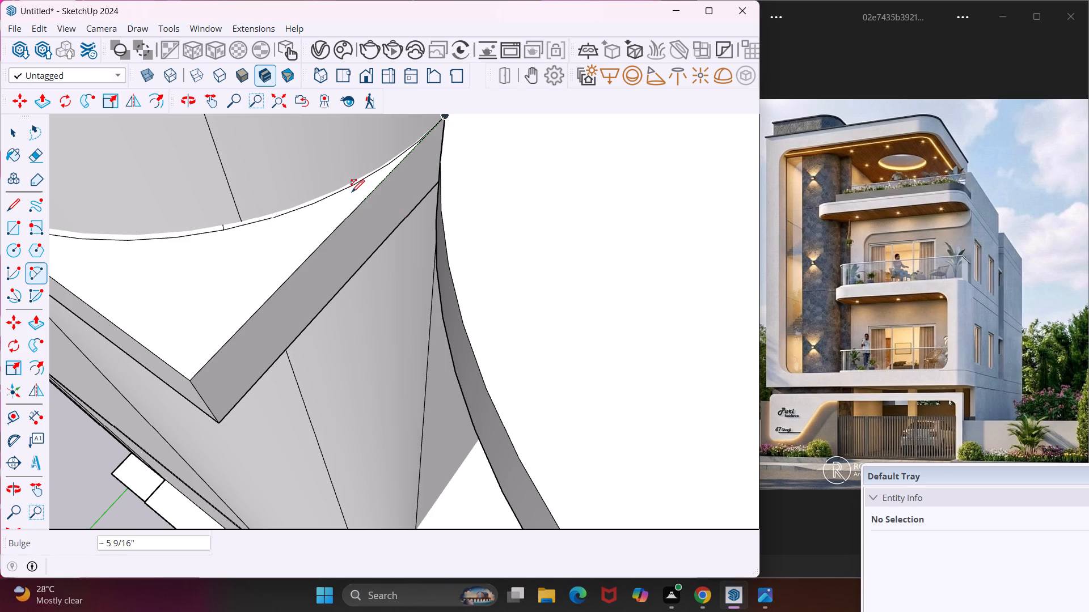
scroll(350, 191, "up", 4)
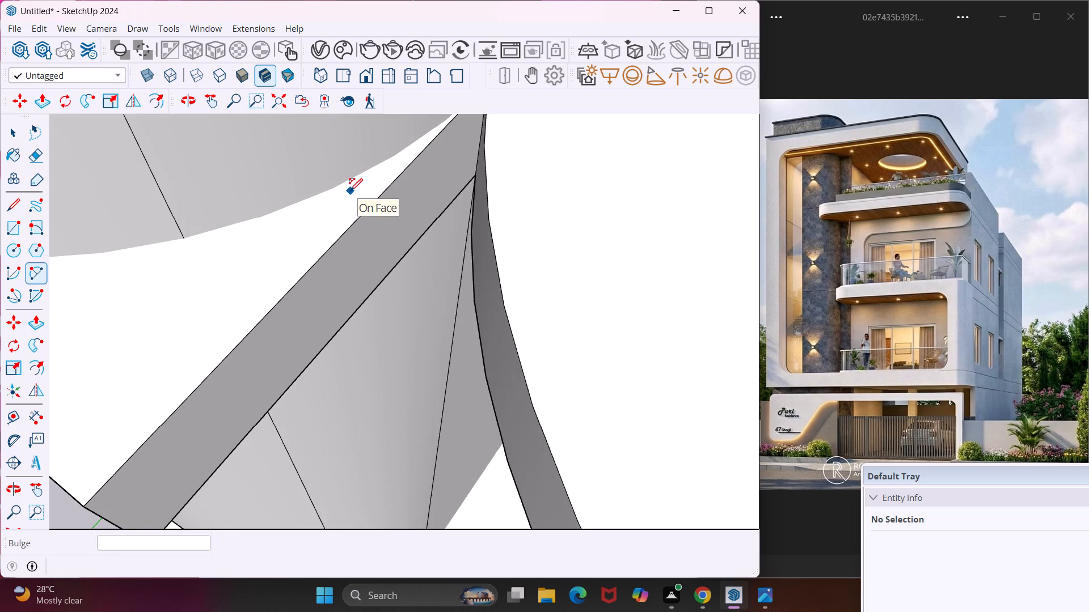
left_click(328, 212)
key("Escape")
key("space")
Set the new slab-corner arc to 30 segments.
scroll(303, 203, "up", 2)
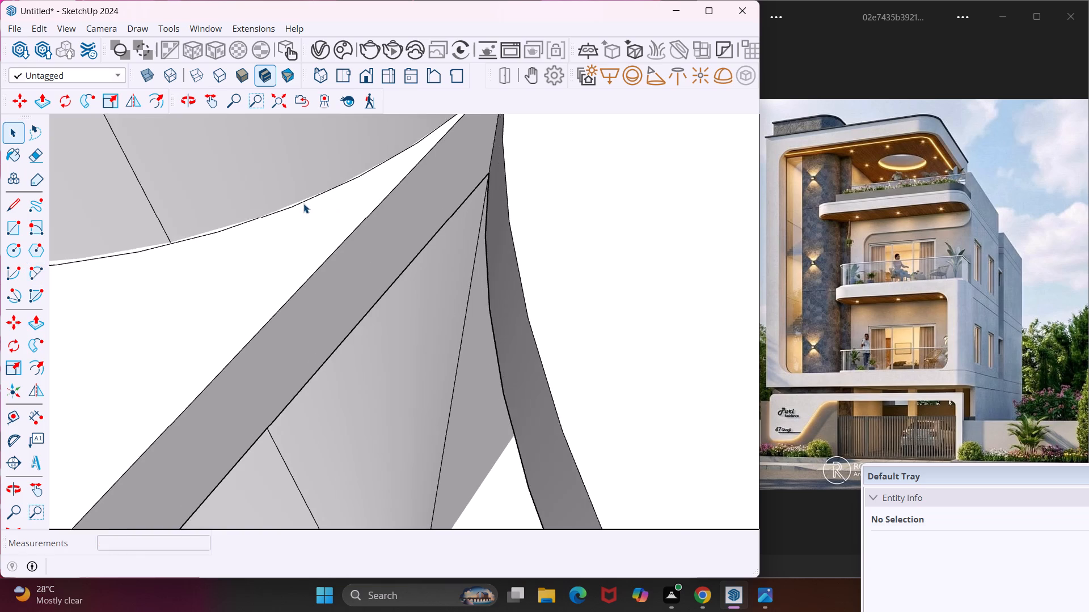
scroll(303, 203, "up", 2)
left_click(290, 207)
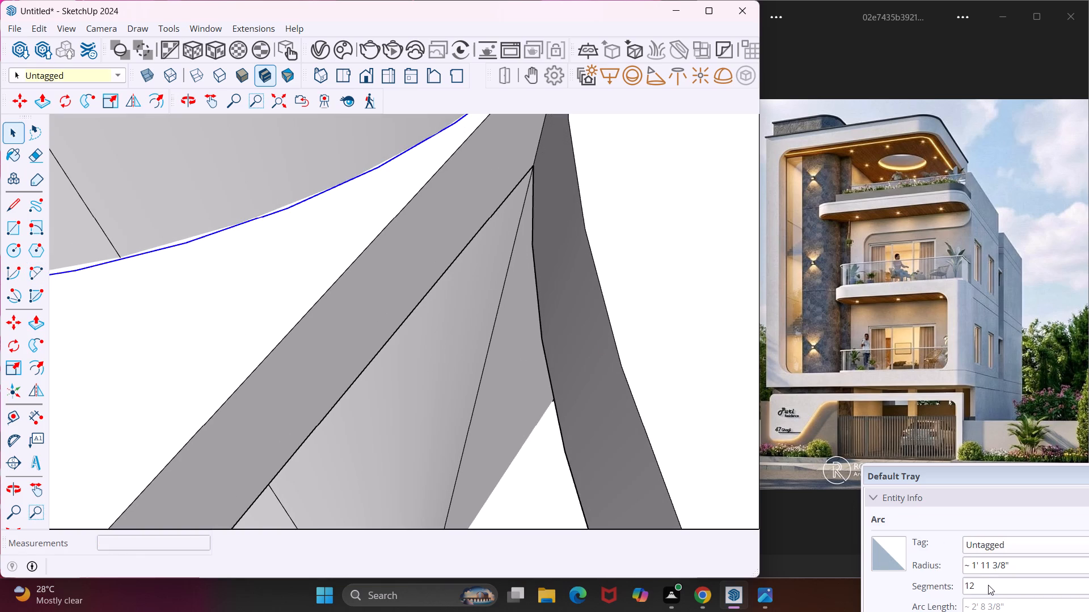
left_click(988, 585)
key("BackSpace")
key("BackSpace")
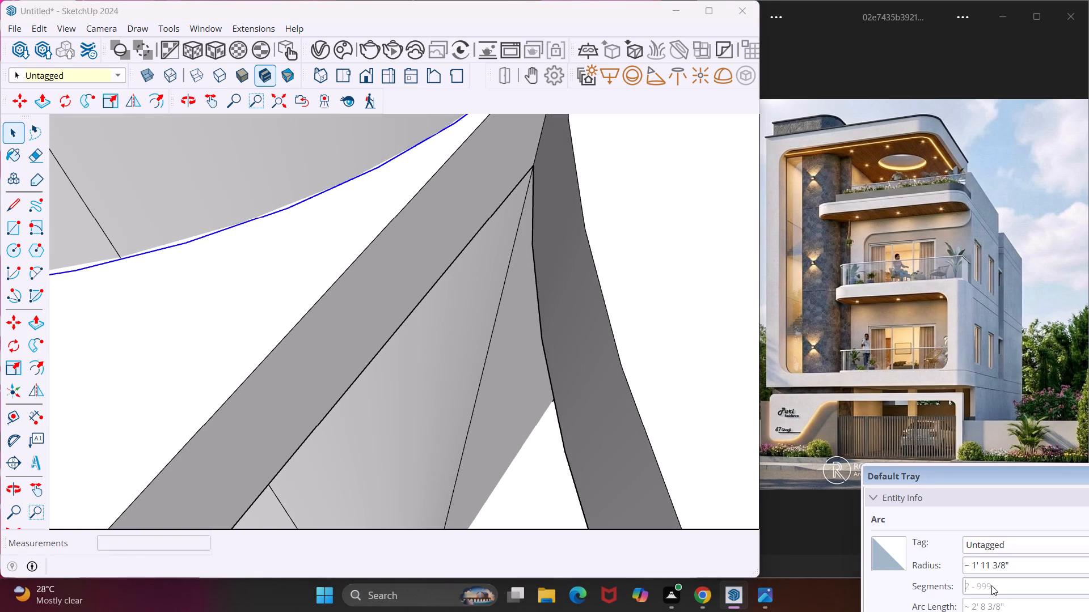
type("30")
key("Return")
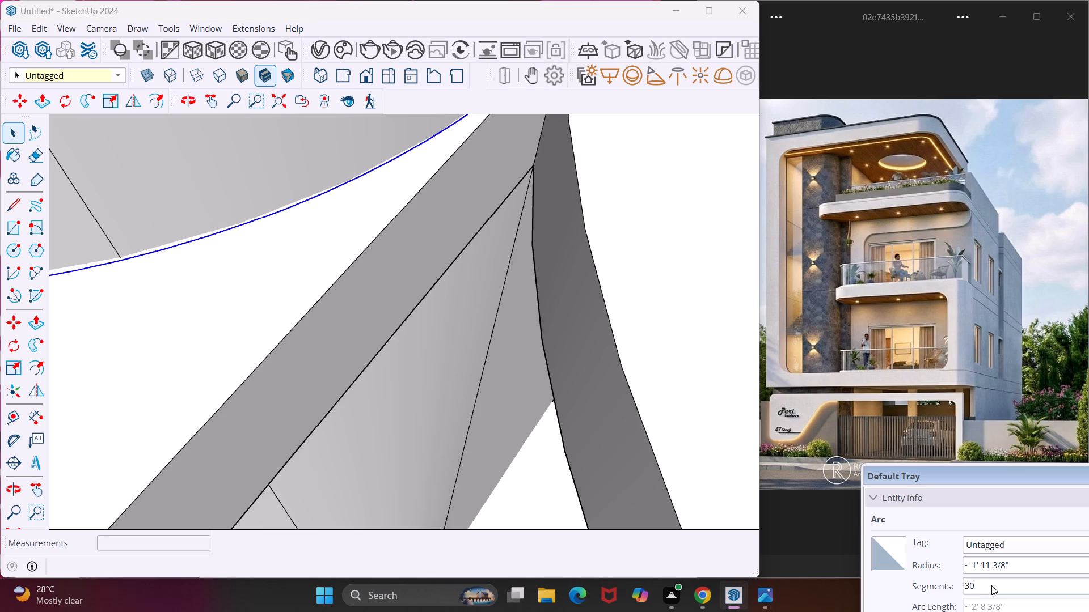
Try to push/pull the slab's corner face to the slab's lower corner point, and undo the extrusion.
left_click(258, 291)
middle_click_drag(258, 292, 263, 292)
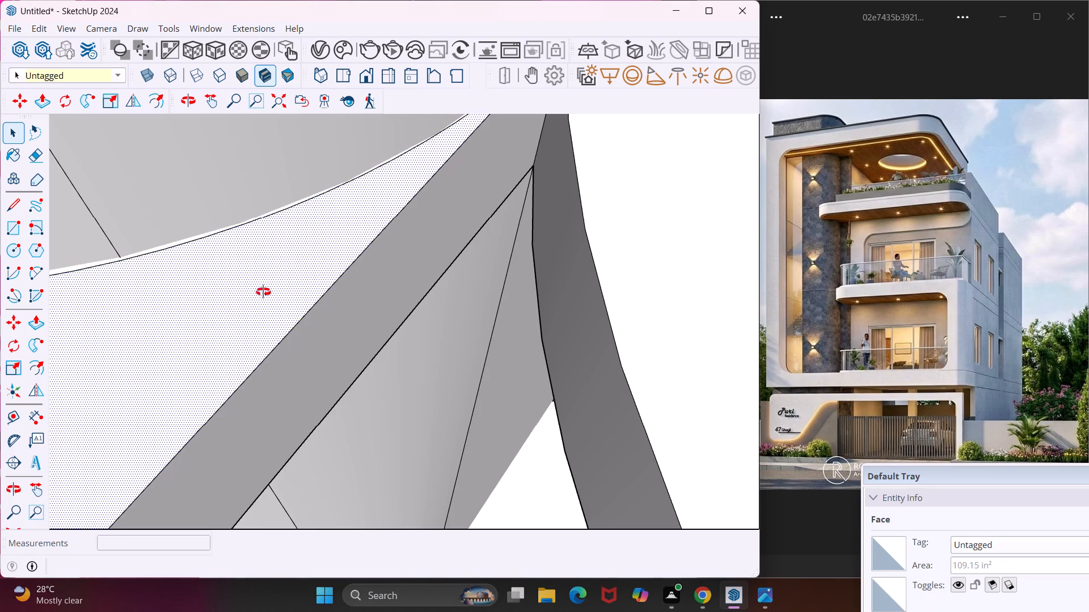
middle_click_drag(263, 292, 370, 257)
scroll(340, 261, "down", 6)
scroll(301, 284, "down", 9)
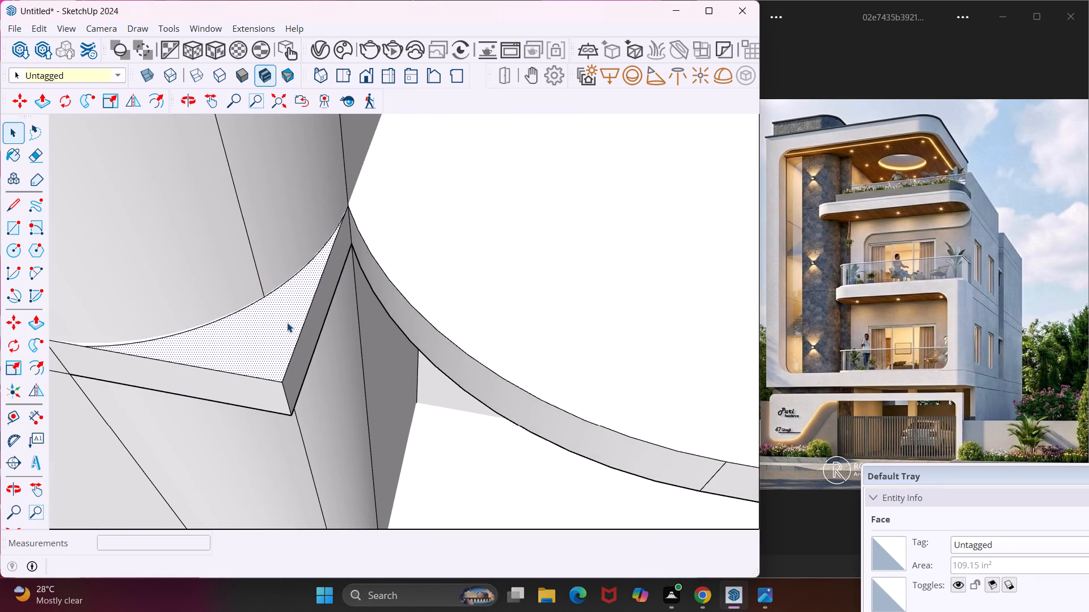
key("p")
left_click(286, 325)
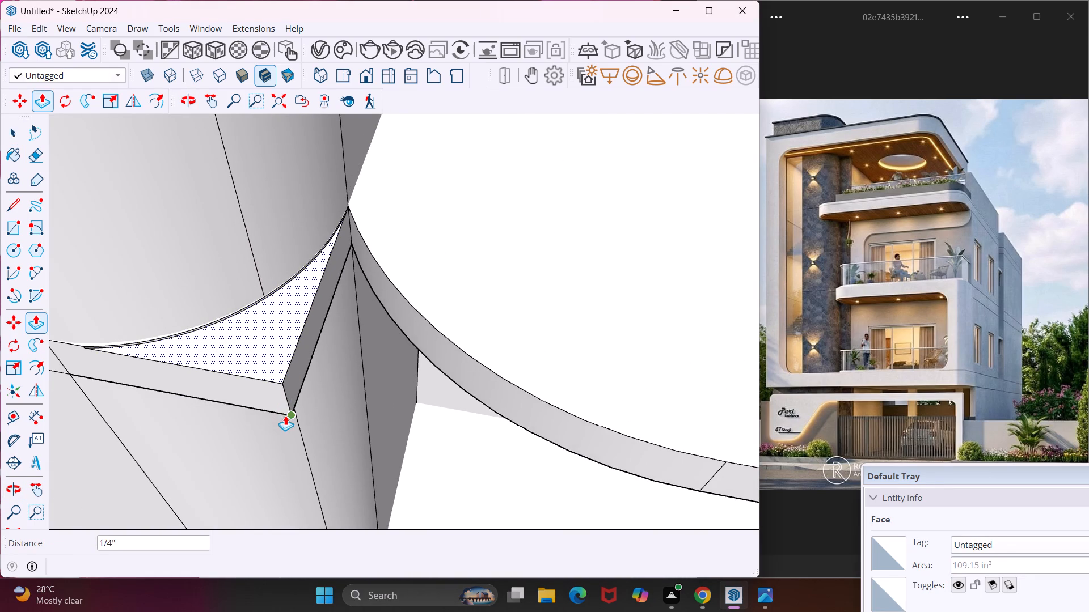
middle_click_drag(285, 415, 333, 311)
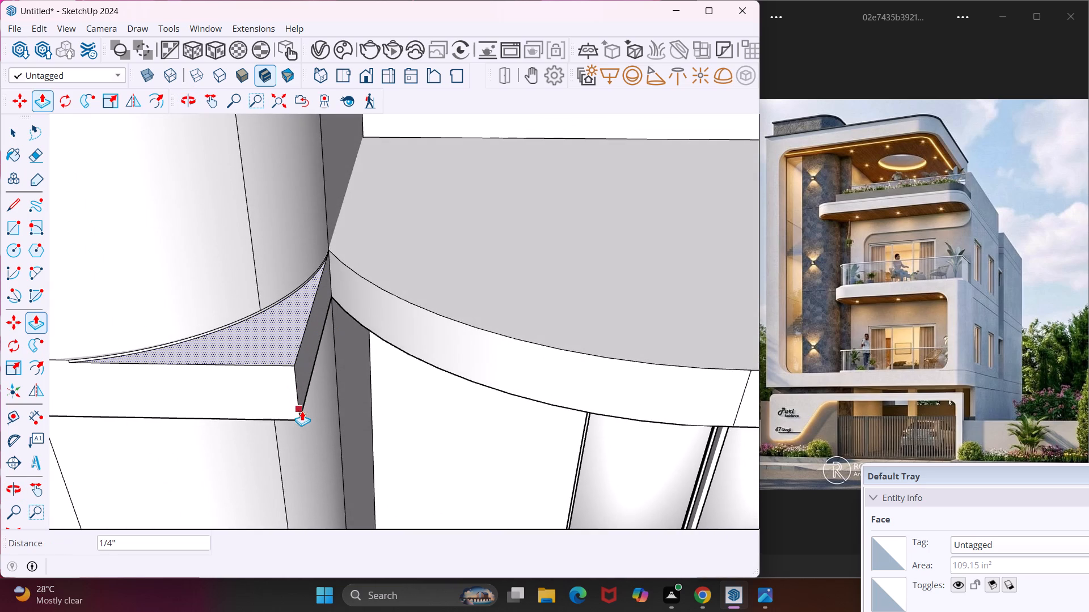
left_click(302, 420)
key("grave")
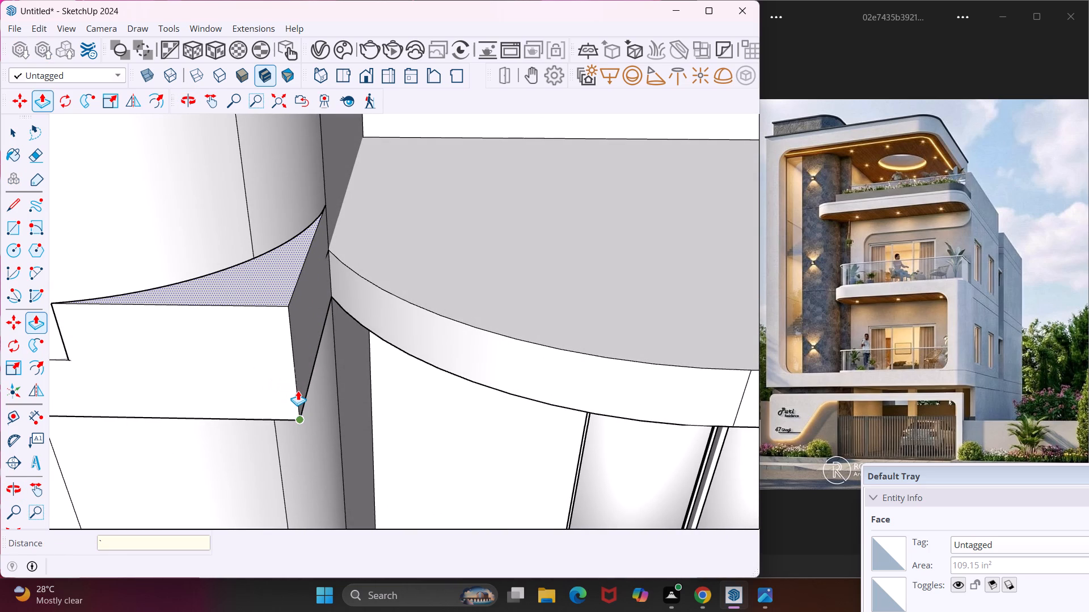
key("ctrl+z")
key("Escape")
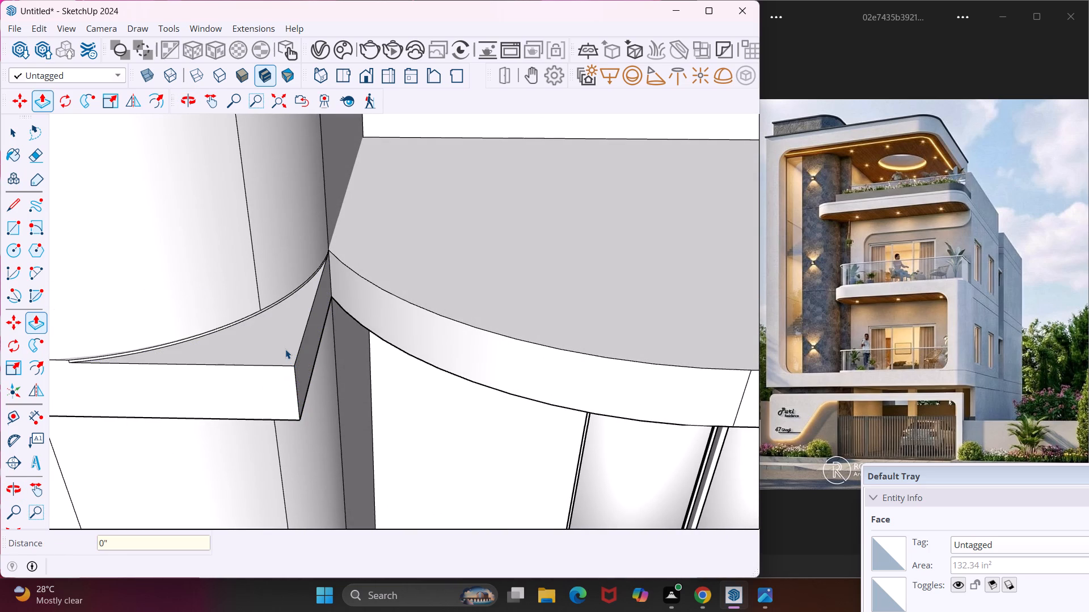
Push the corner face outside the arc down 5 3/4 inches to cut the slab corner round along the column.
key("space")
left_click(284, 347)
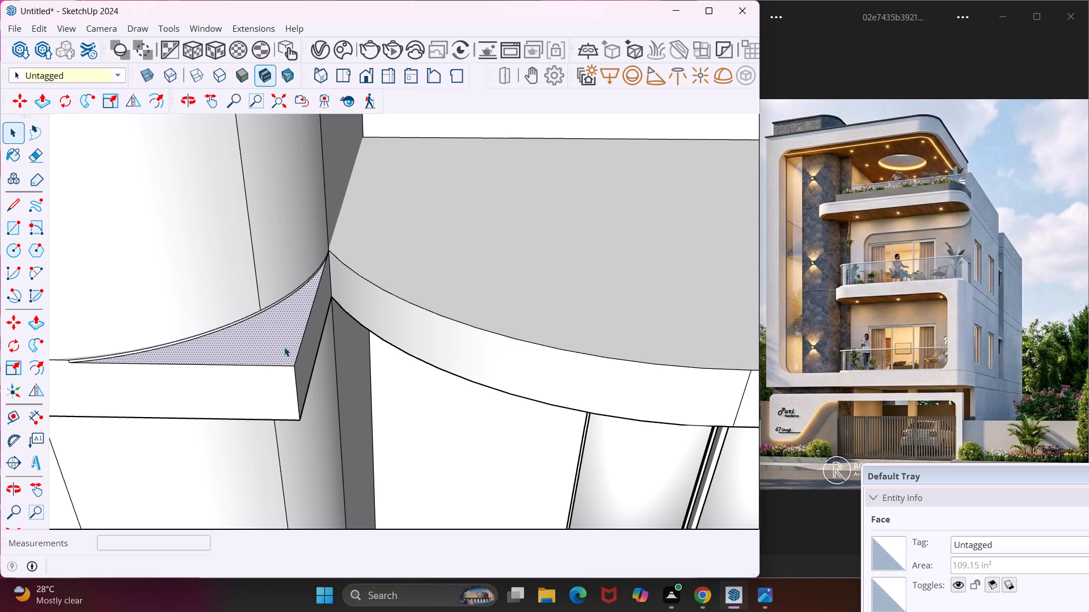
key("p")
left_click(284, 347)
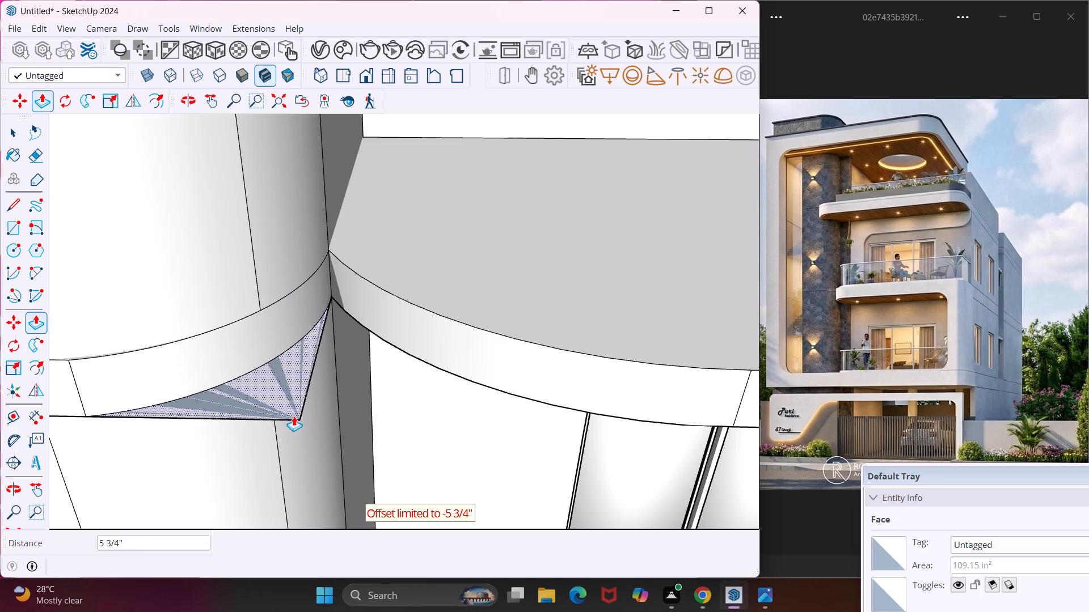
left_click(294, 416)
key("Escape")
key("space")
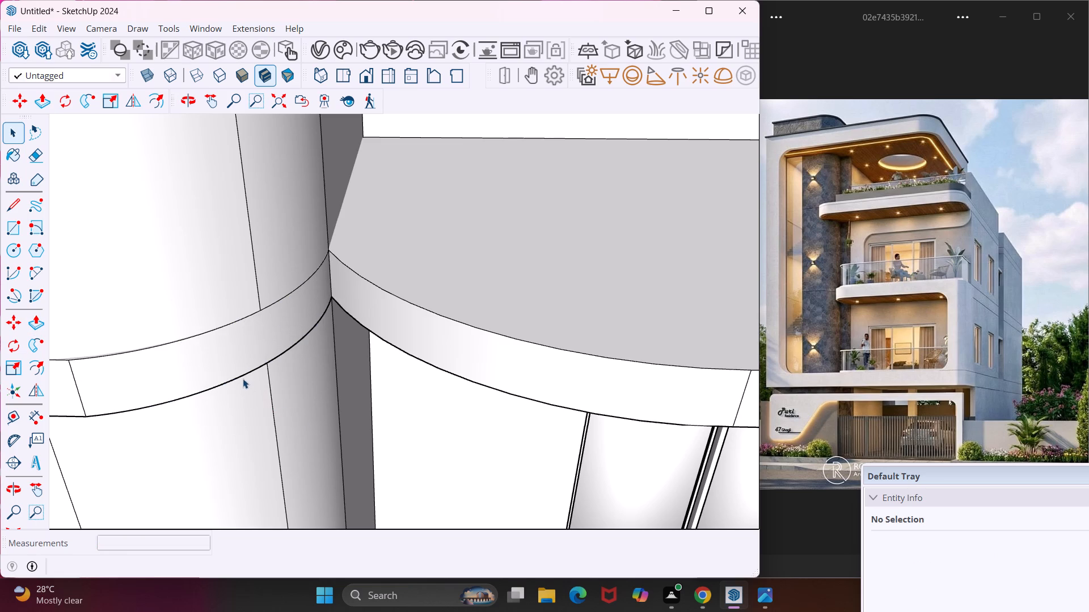
Examine the house's front and side from above and below, comparing the rounded slab corner with the remaining floor slabs.
scroll(243, 379, "down", 16)
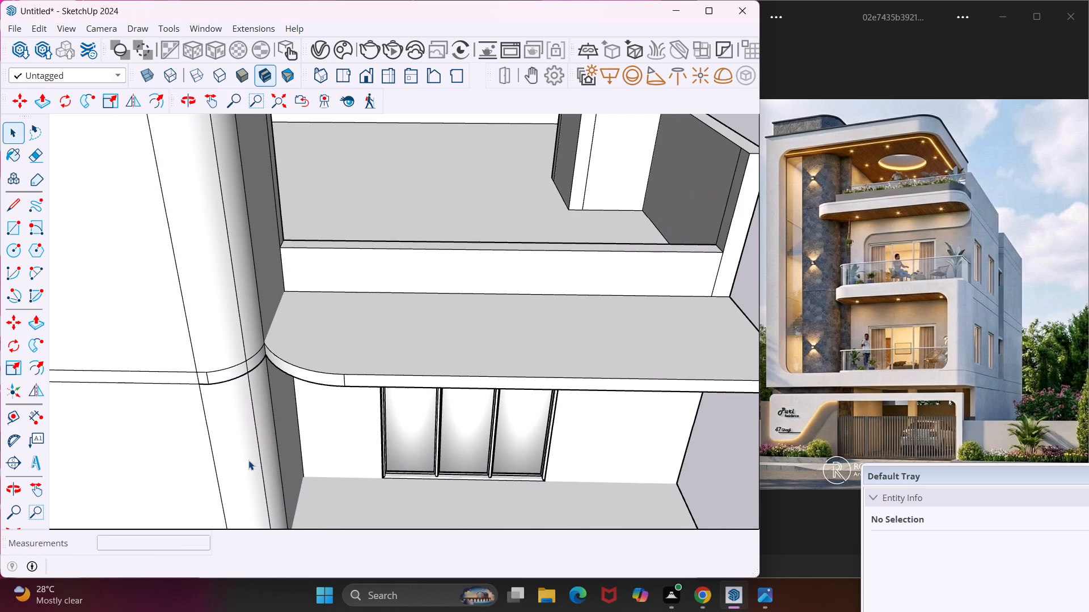
middle_click_drag(248, 460, 296, 403)
scroll(288, 398, "down", 7)
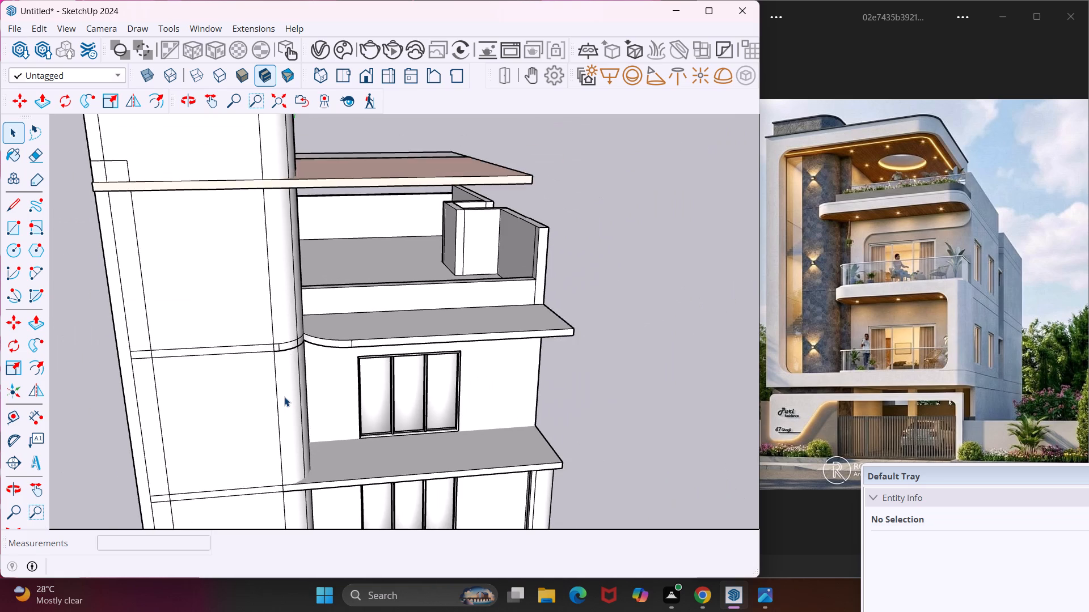
scroll(284, 397, "down", 3)
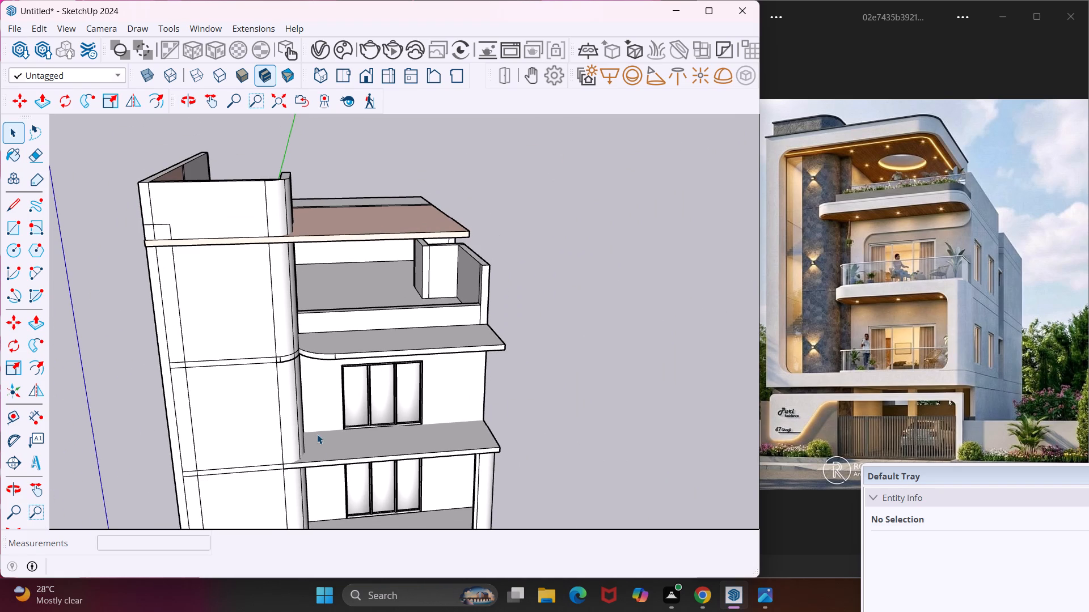
middle_click_drag(314, 458, 338, 322)
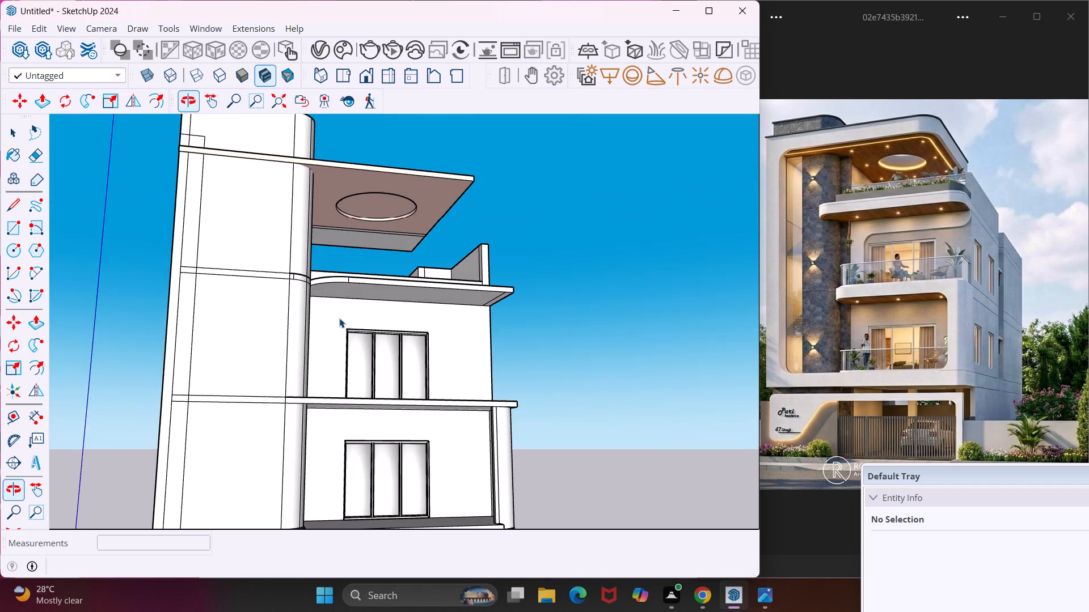
scroll(320, 350, "down", 4)
middle_click_drag(320, 377, 185, 504)
scroll(326, 388, "up", 4)
middle_click_drag(325, 388, 236, 441)
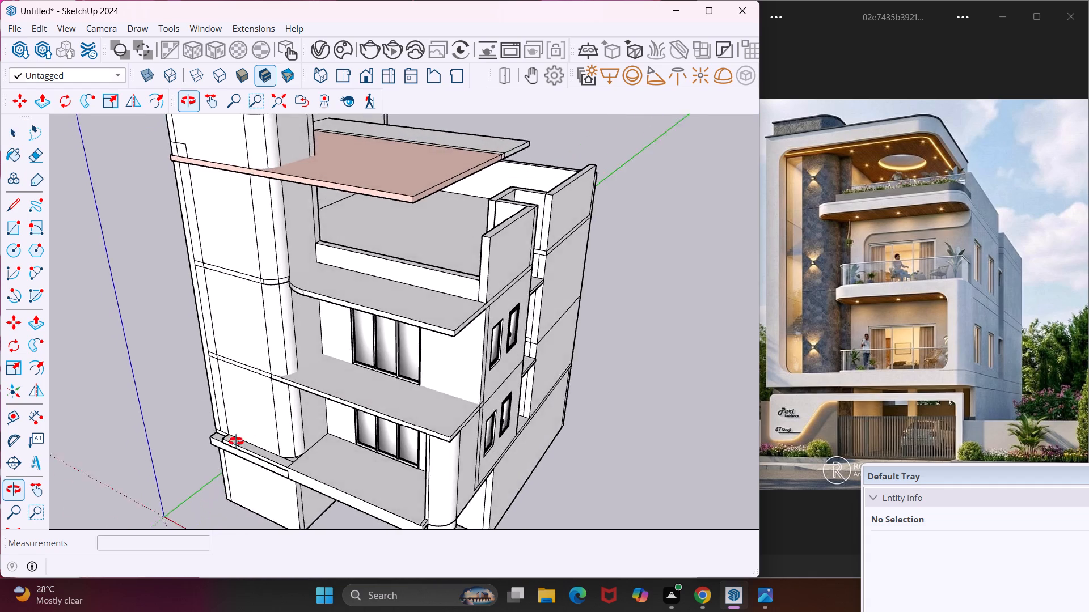
middle_click_drag(236, 441, 191, 449)
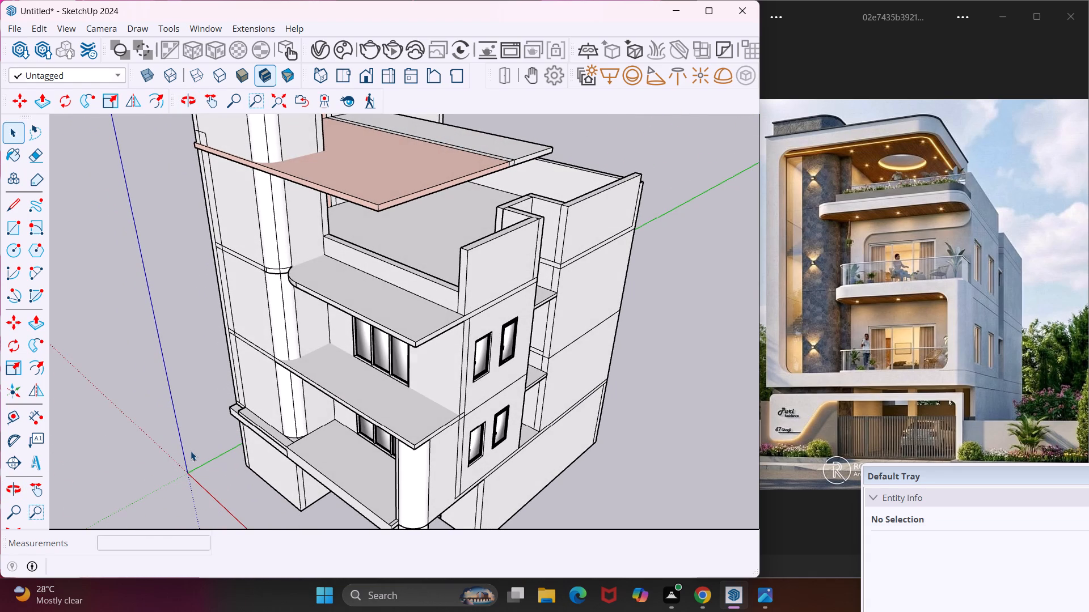
Draw a two-point arc about 2' 3" long on the slab one floor below, from the column's inner edge to the slab's front edge.
scroll(307, 377, "up", 5)
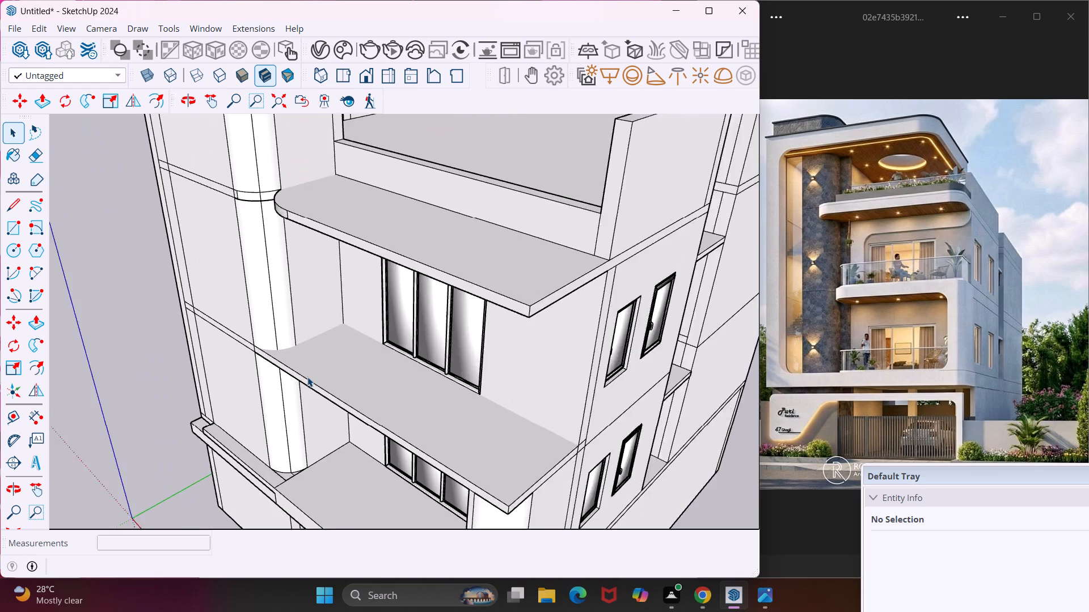
scroll(308, 377, "up", 4)
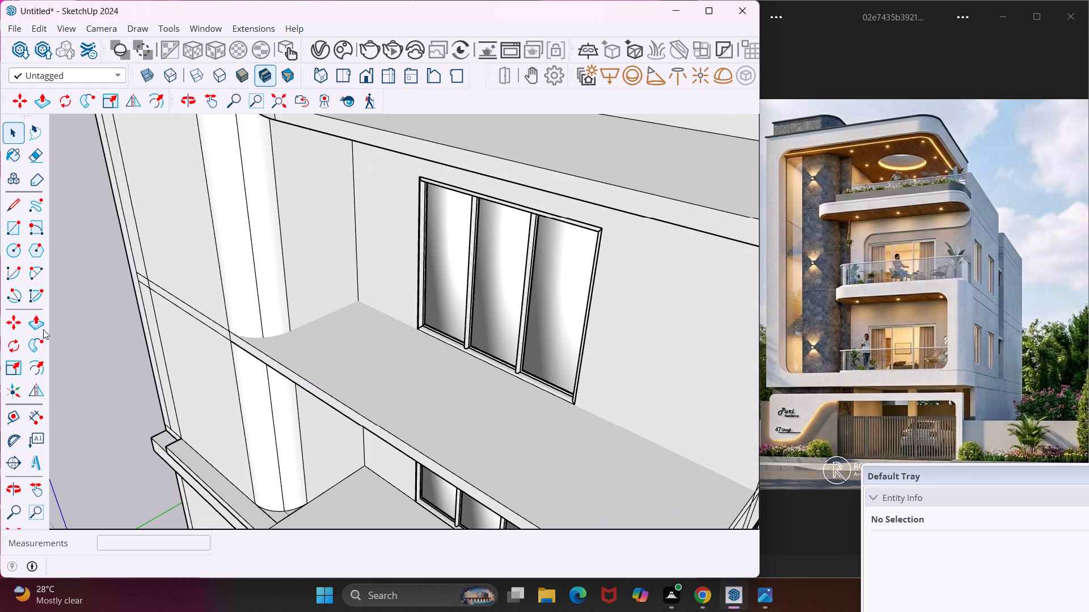
left_click(33, 265)
scroll(267, 339, "up", 2)
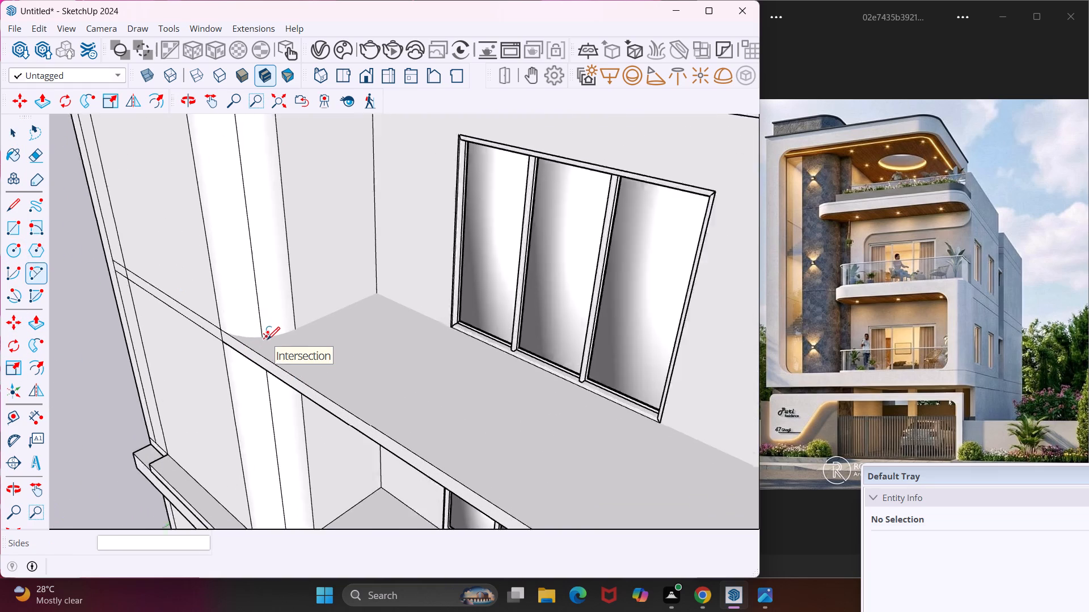
scroll(267, 339, "up", 4)
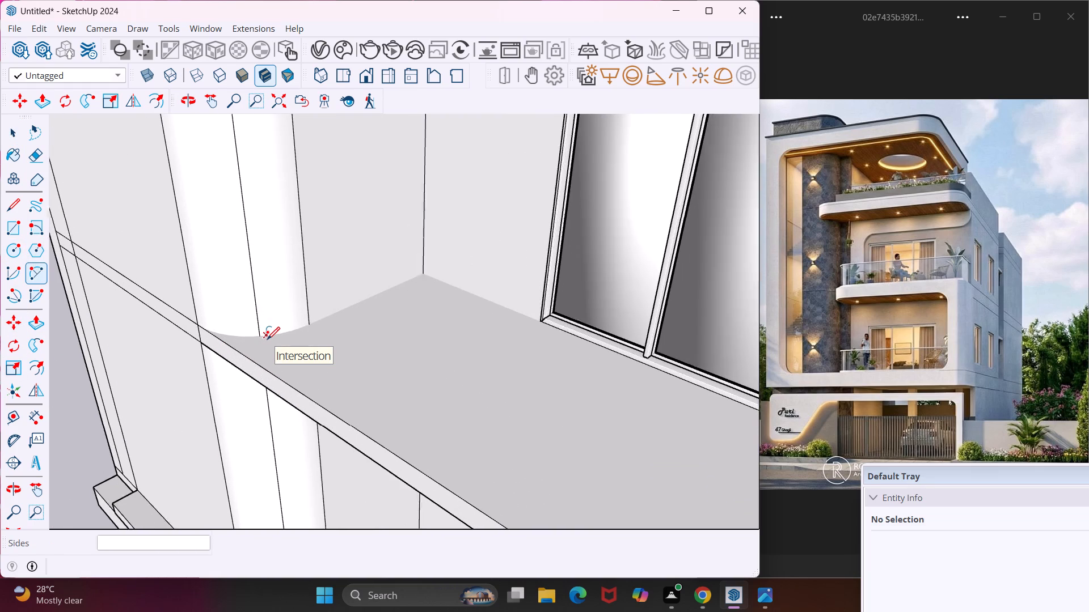
scroll(267, 339, "up", 1)
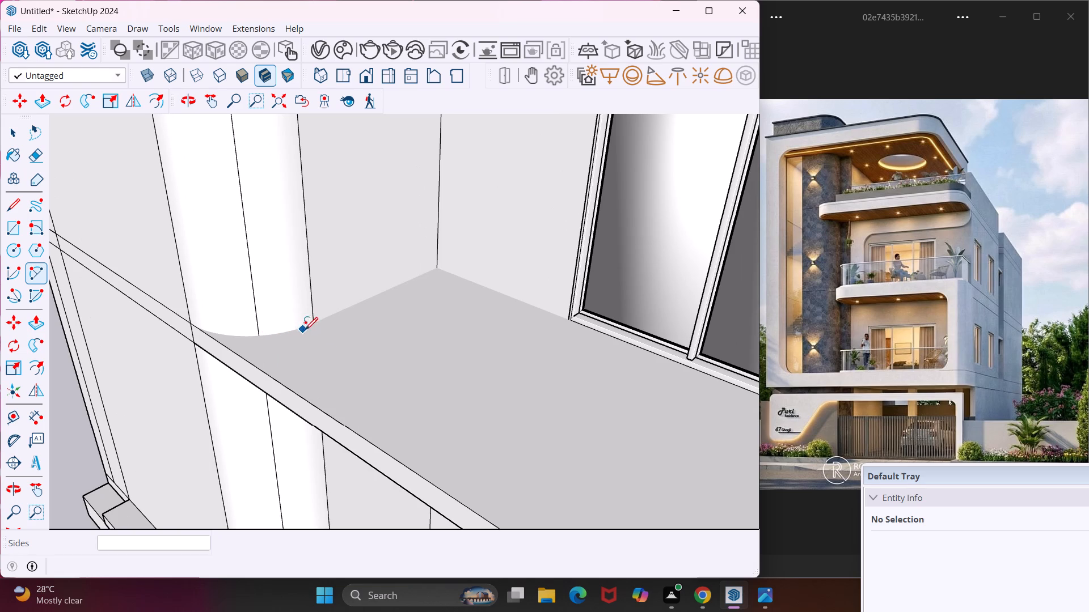
scroll(314, 320, "up", 2)
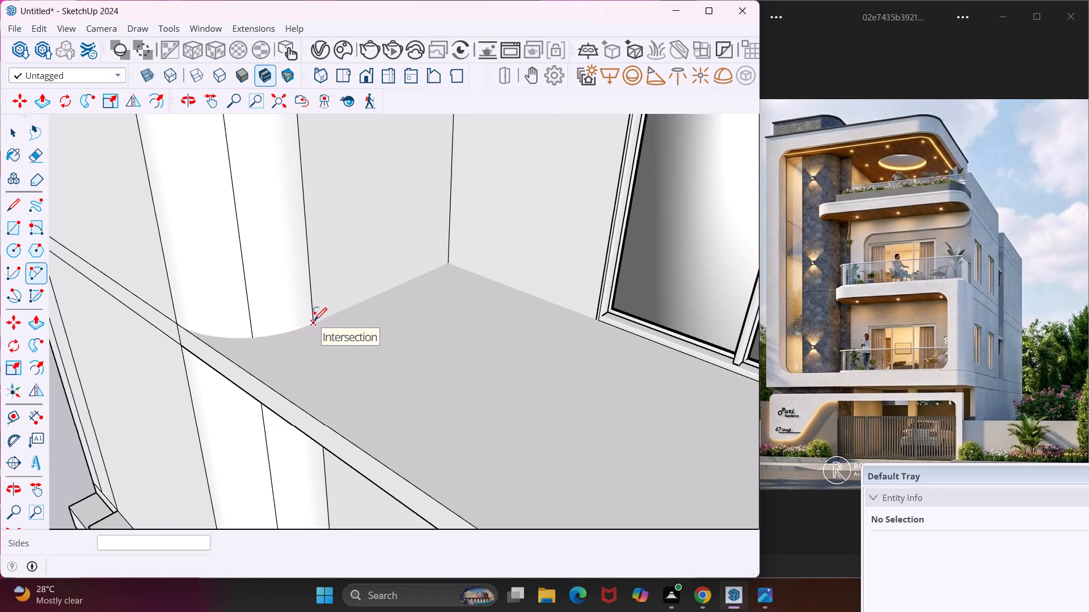
scroll(314, 320, "up", 1)
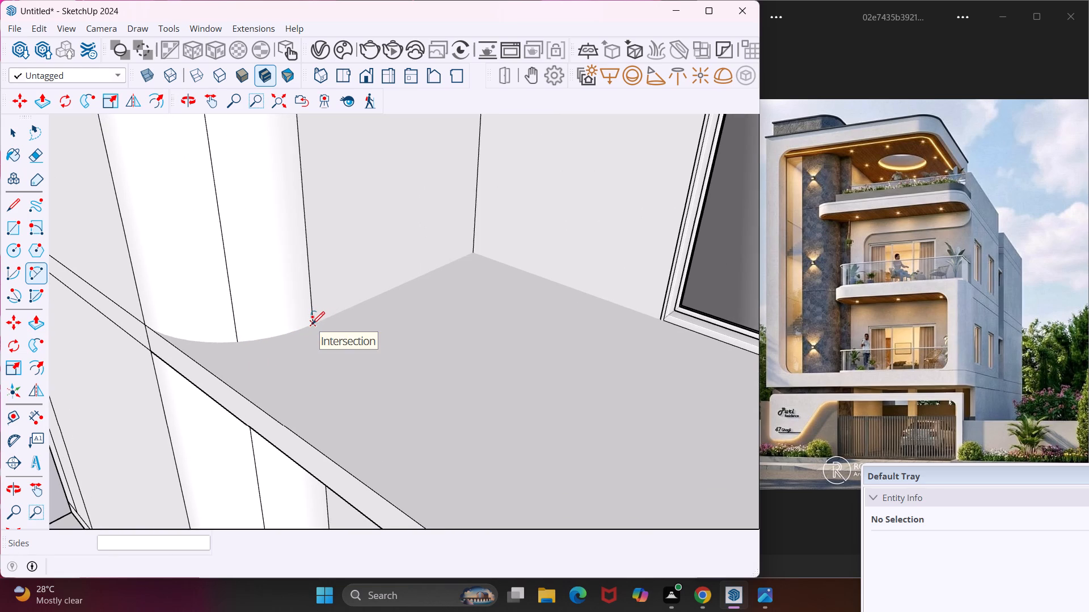
left_click(312, 324)
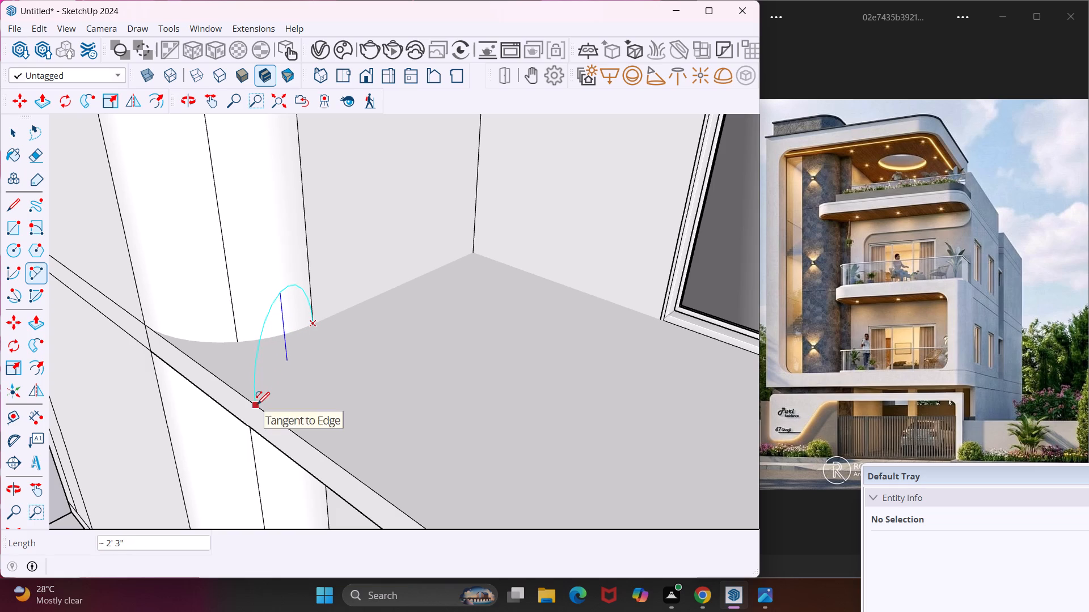
left_click(261, 409)
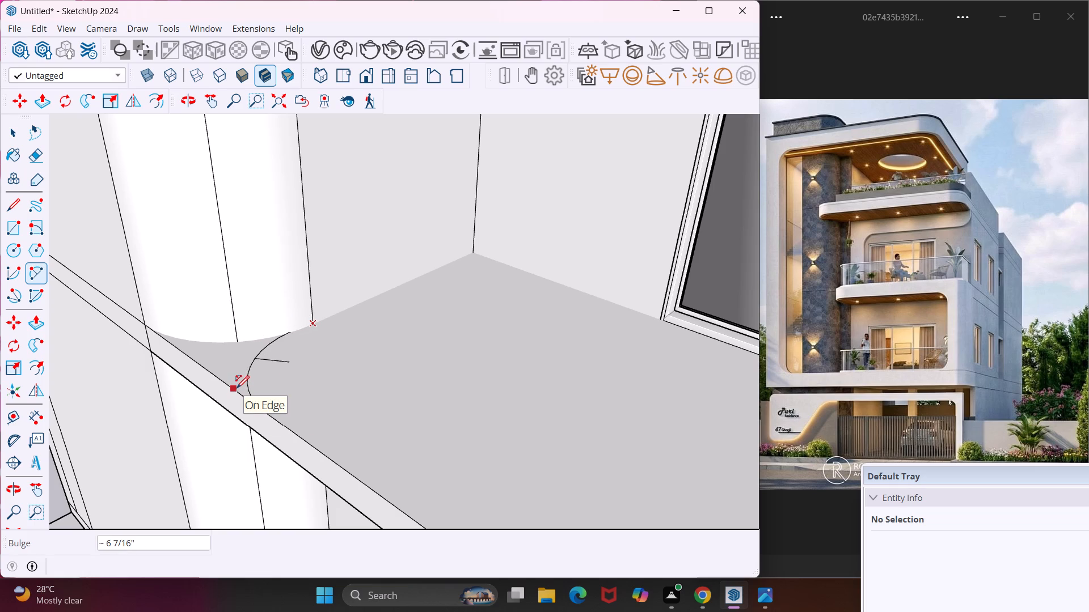
left_click(244, 395)
middle_click_drag(241, 393, 242, 393)
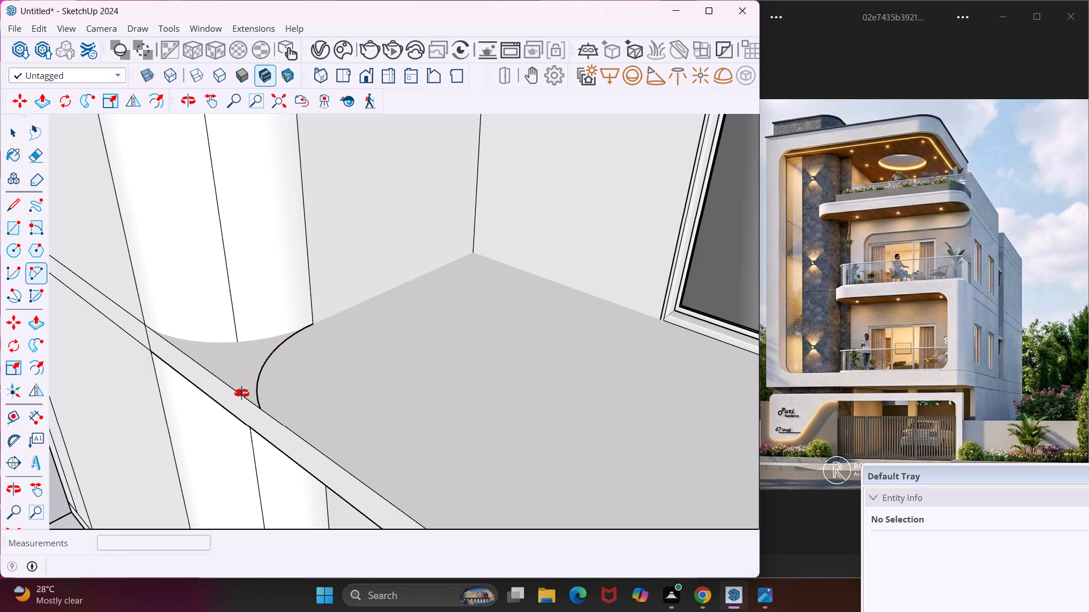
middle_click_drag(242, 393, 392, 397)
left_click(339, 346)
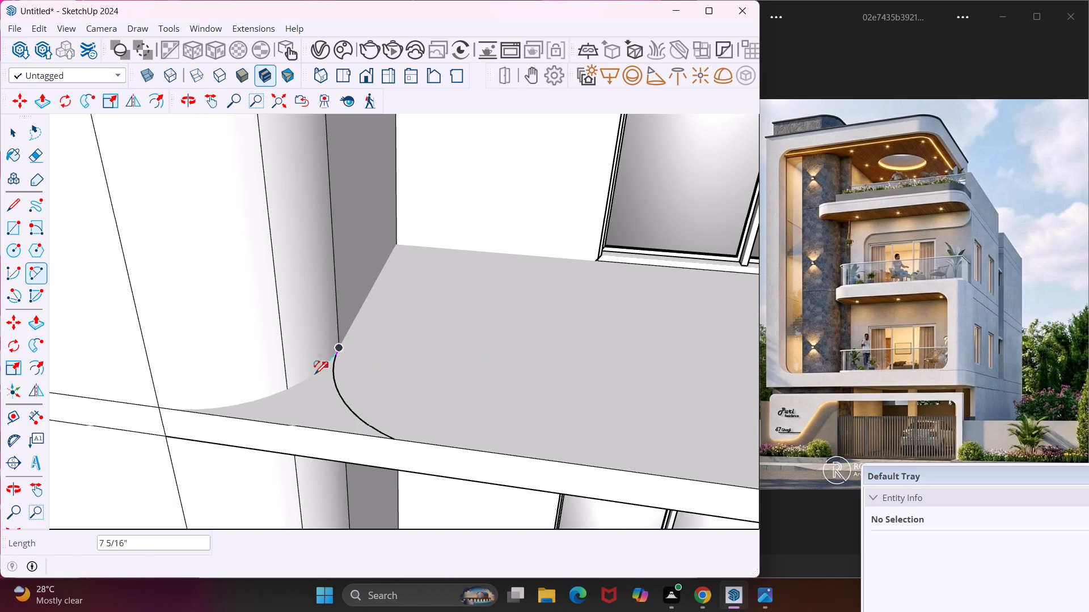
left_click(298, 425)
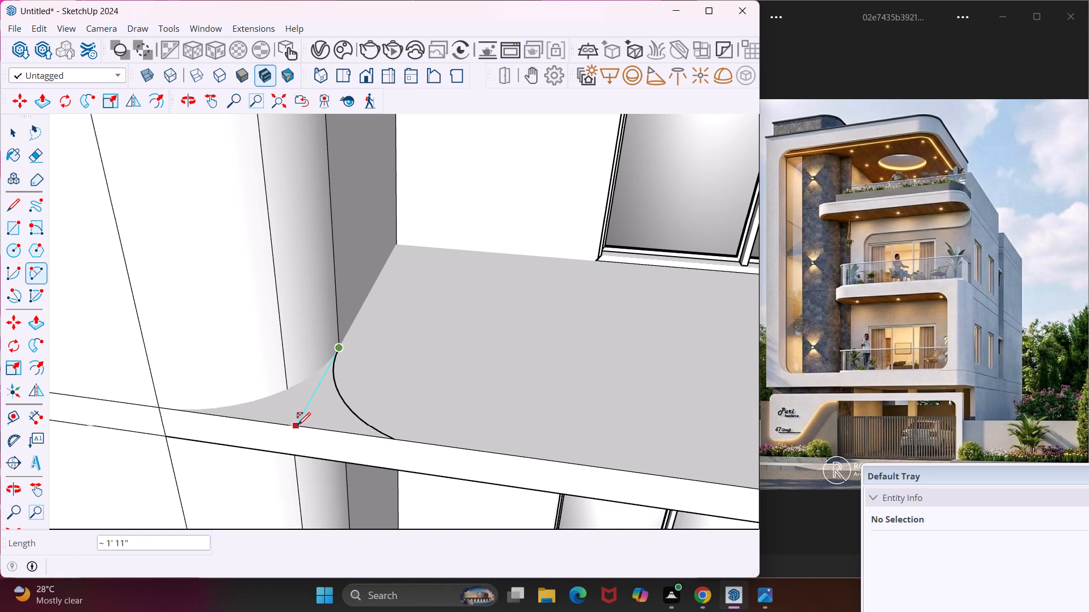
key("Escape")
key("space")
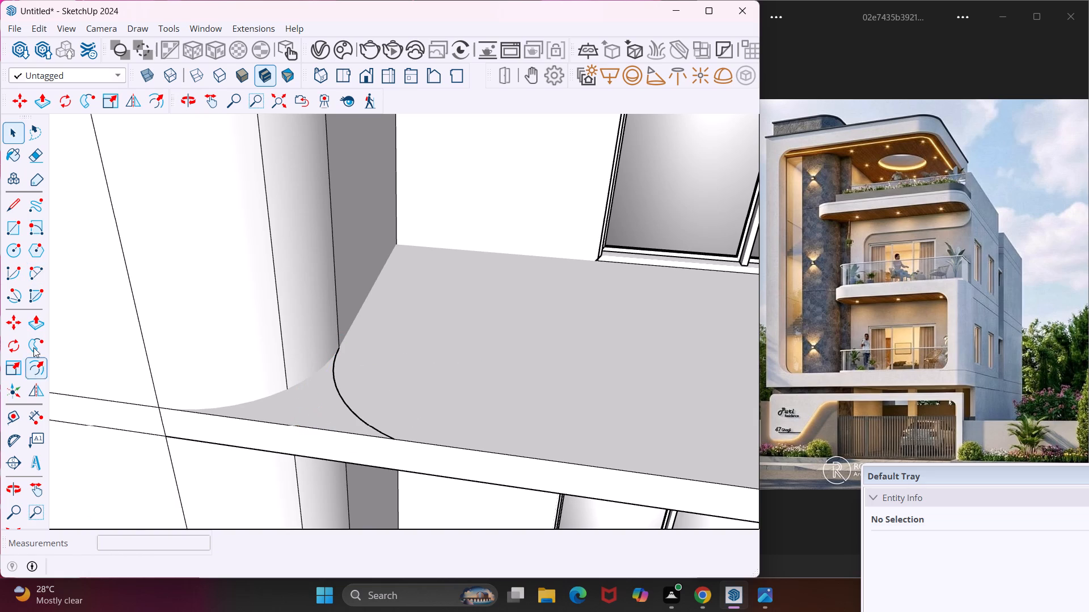
Draw a line about 1' 11" long from the arc's column end straight out to the slab's front edge.
left_click(11, 209)
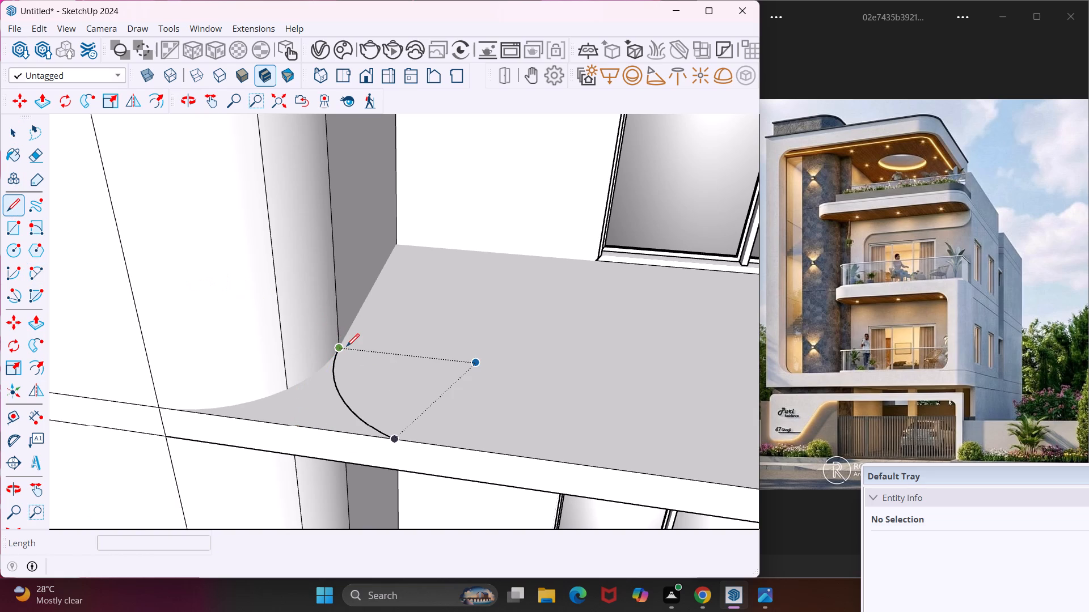
left_click(343, 345)
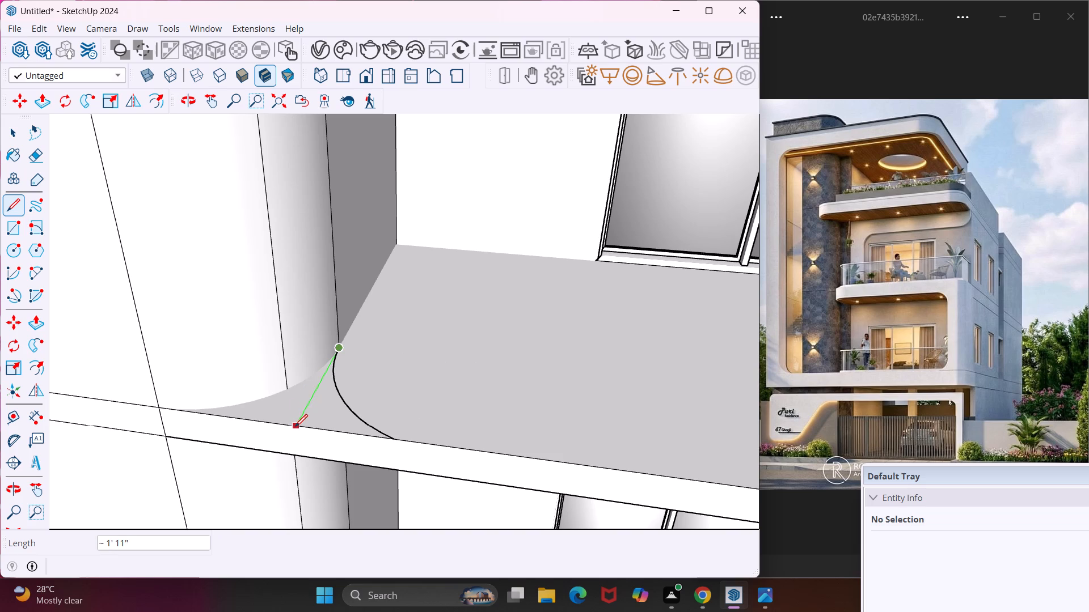
left_click(295, 427)
key("Escape")
key("space")
Push the face between the line and the arc down 6" to cut away that part of the slab corner.
left_click(319, 418)
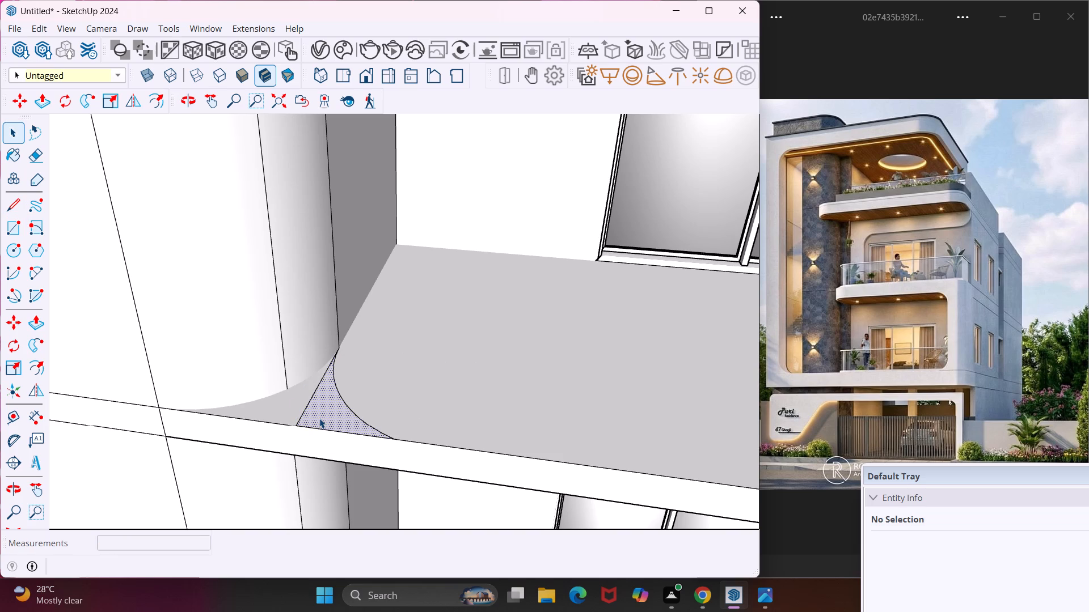
key("p")
left_click(319, 418)
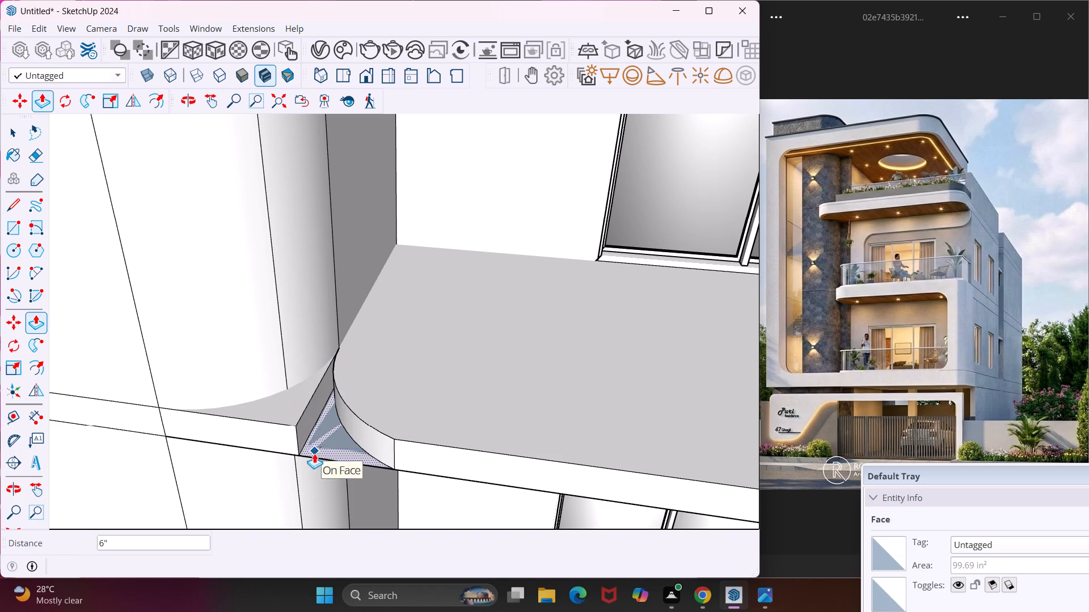
left_click(314, 457)
key("Escape")
key("space")
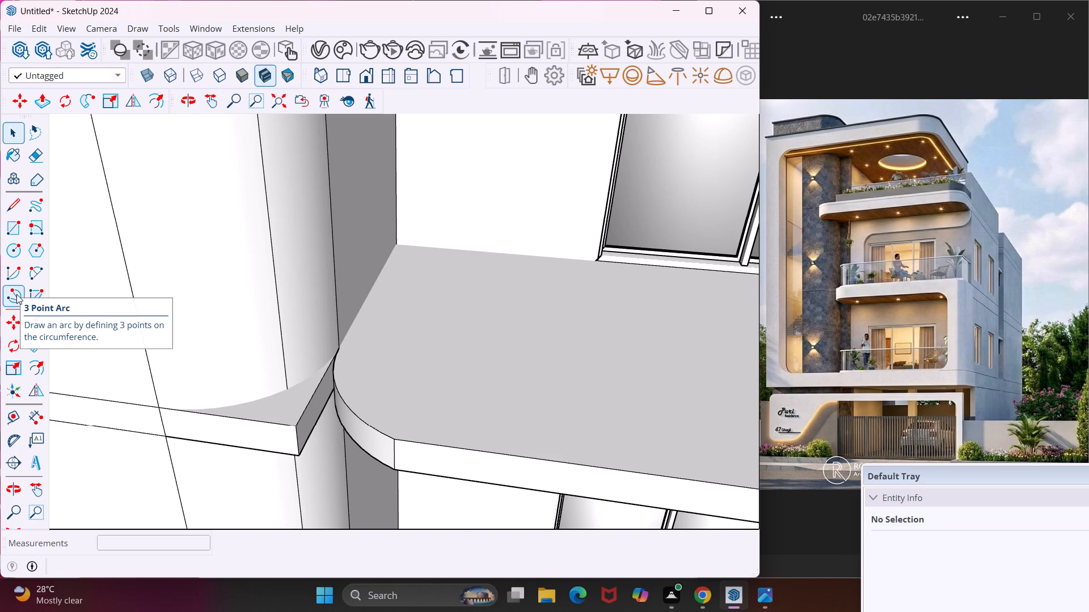
Draw a two-point arc along the rounded column on the remaining slab corner, about 2' 6 3/8" long with a 6" bulge.
left_click(33, 277)
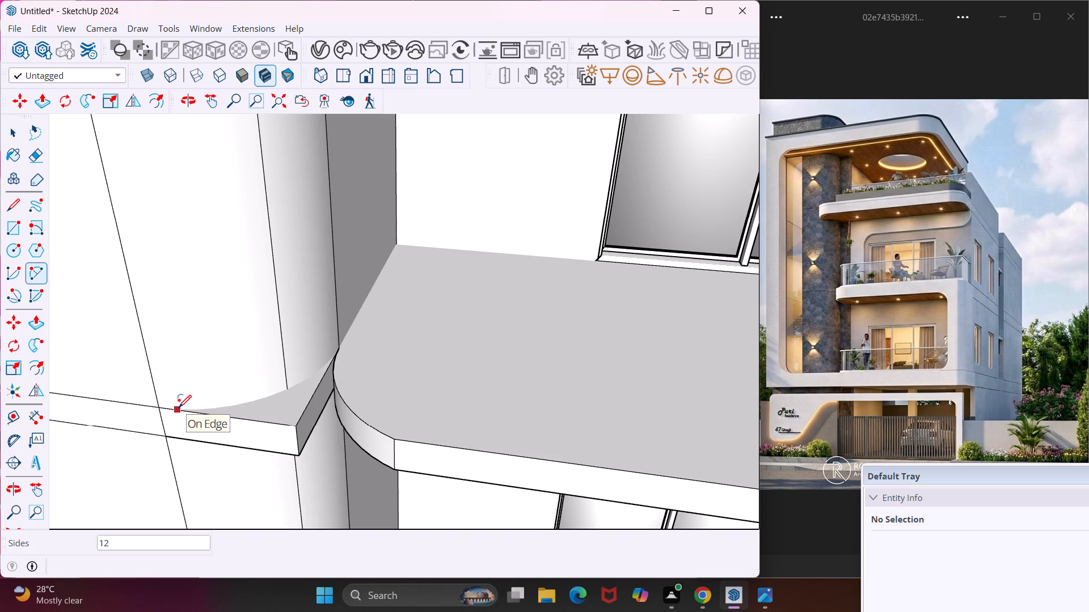
left_click(179, 407)
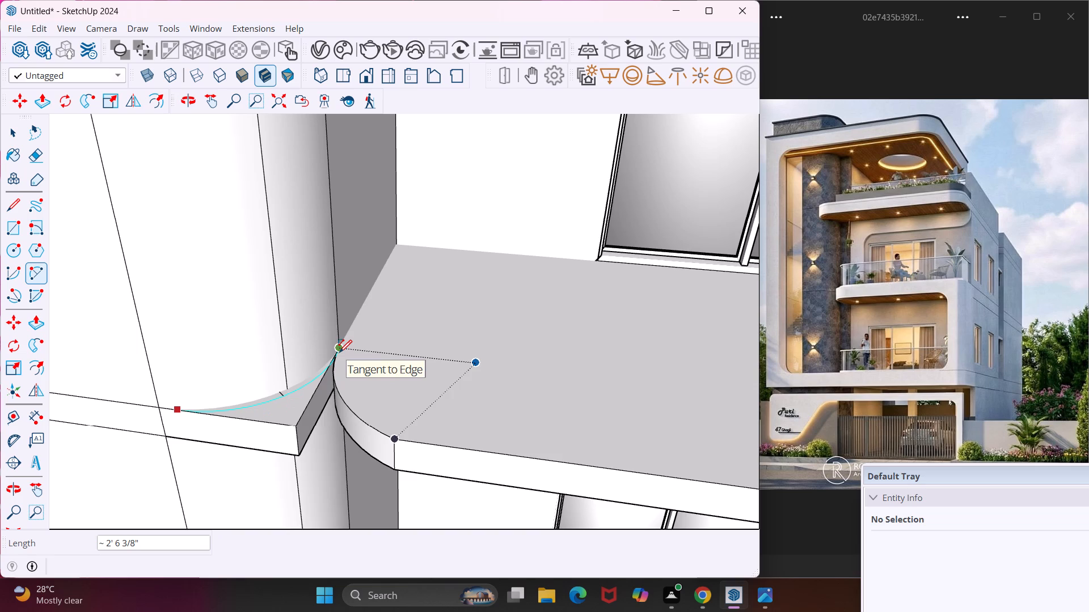
scroll(332, 348, "up", 5)
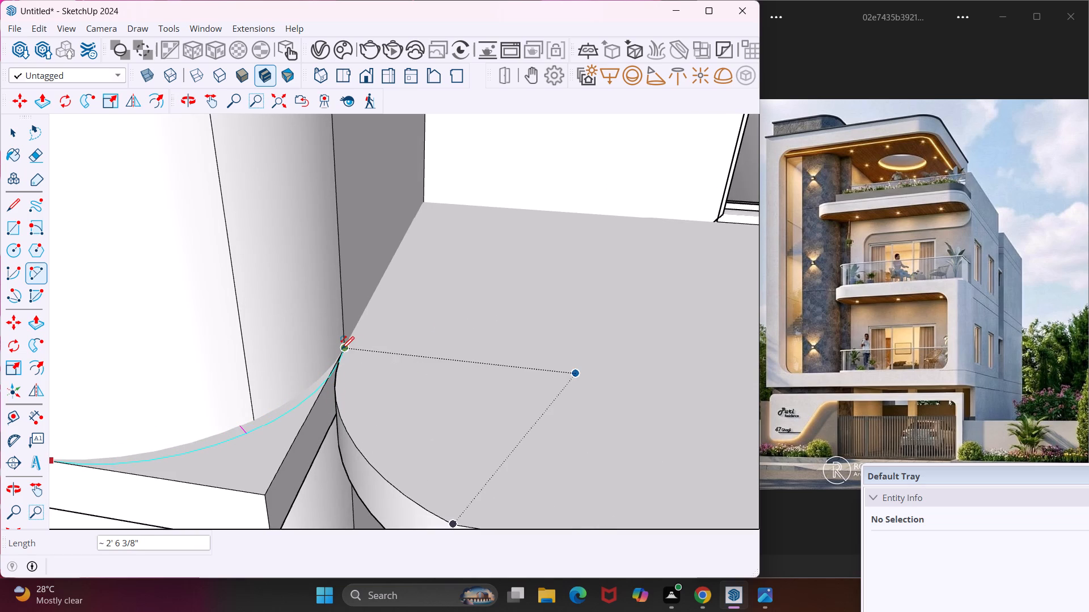
left_click(341, 349)
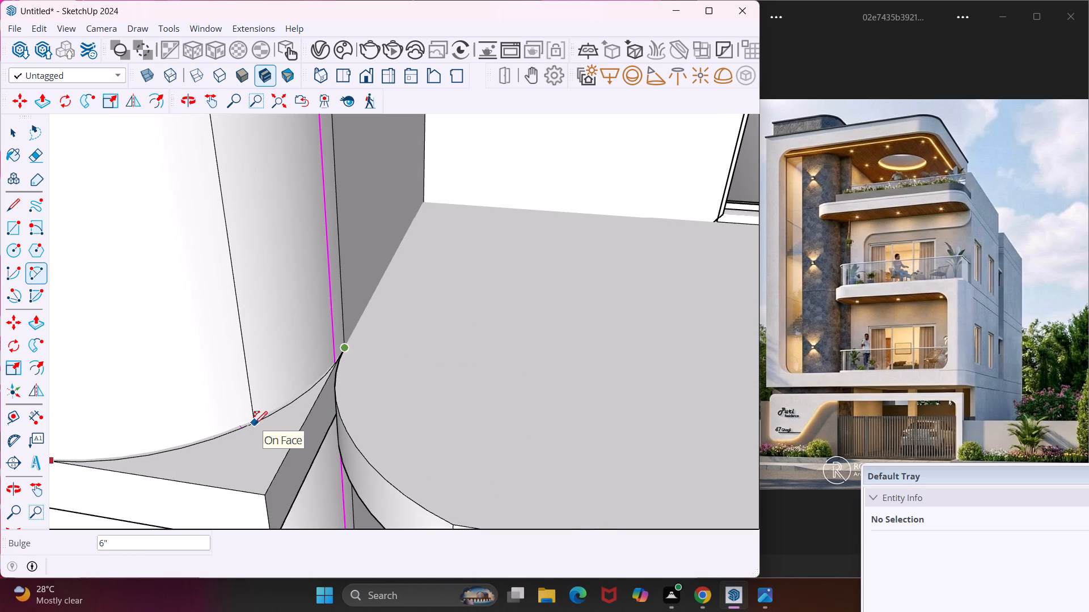
left_click(255, 424)
key("Escape")
key("space")
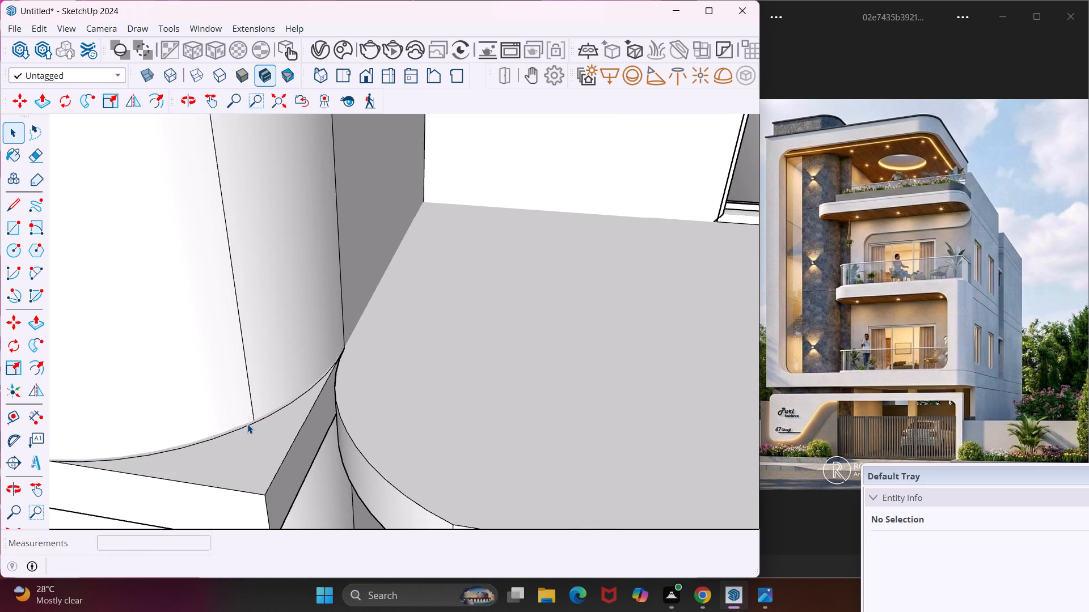
Set the new arc along the column to 30 segments.
left_click(246, 424)
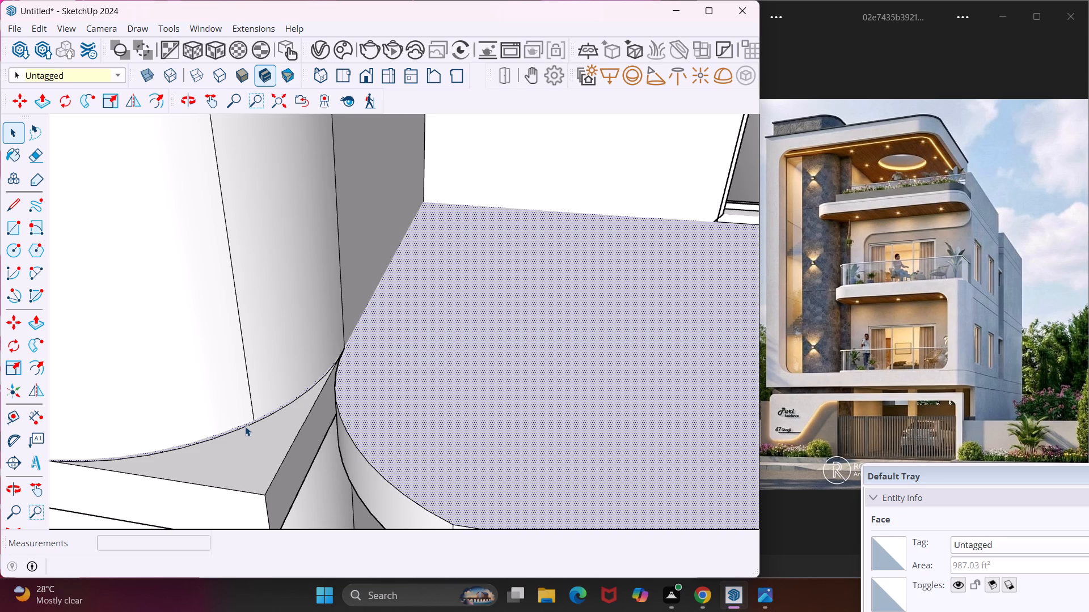
left_click(245, 426)
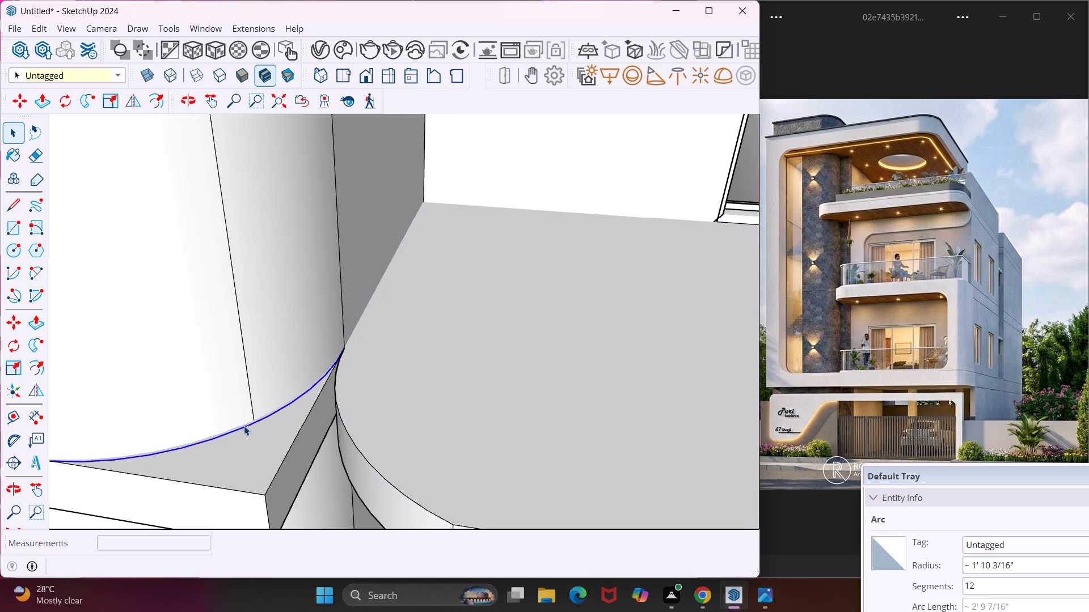
left_click(993, 586)
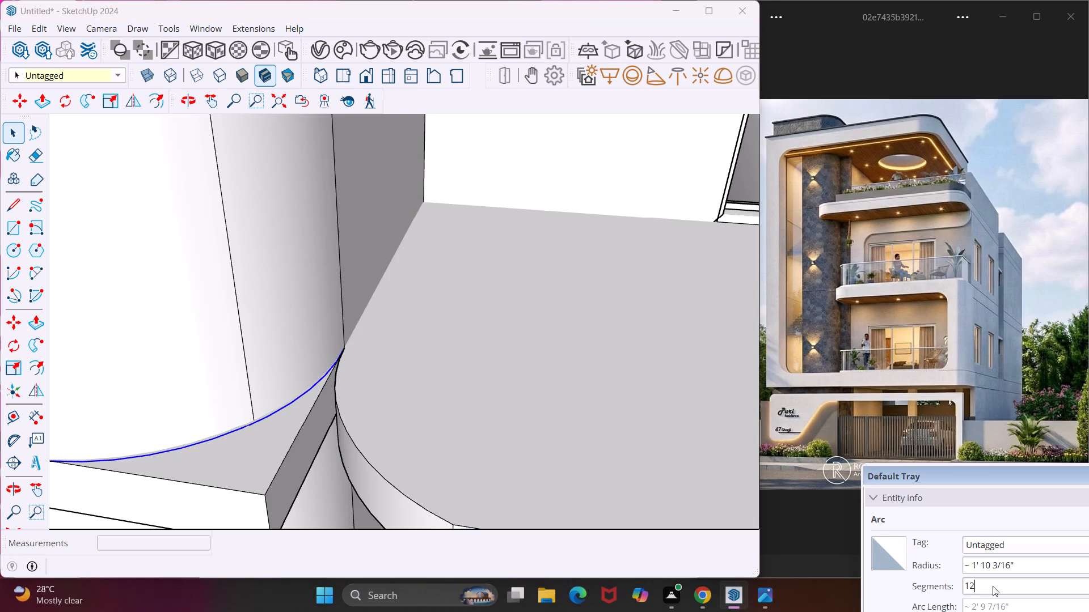
key("BackSpace")
key("BackSpace")
type("30")
key("Return")
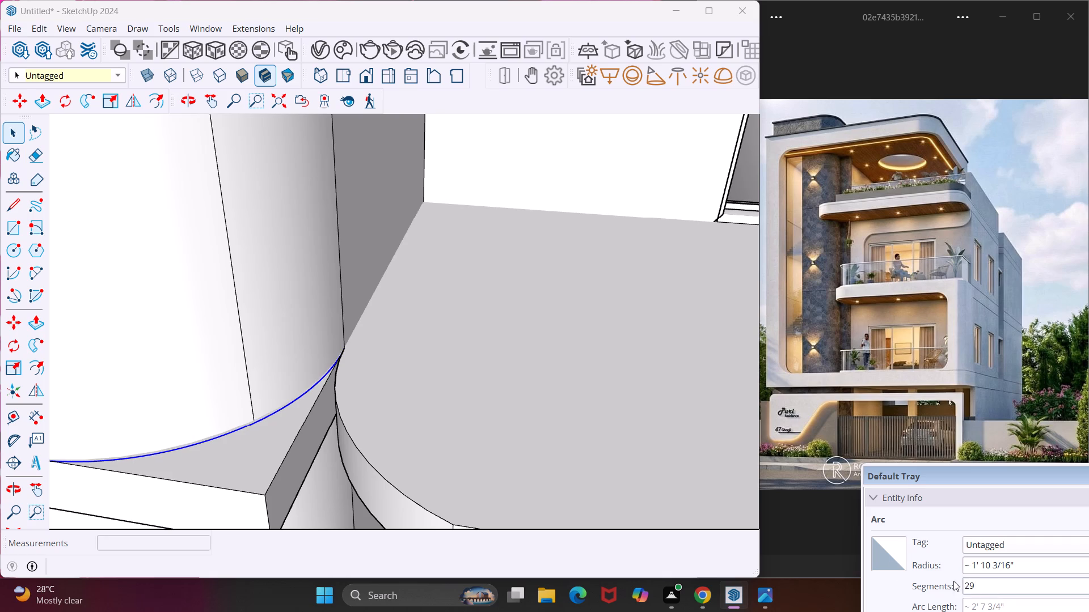
Push the remaining slab corner face beside the column arc down 6" to cut that corner away.
scroll(222, 465, "down", 5)
left_click(227, 465)
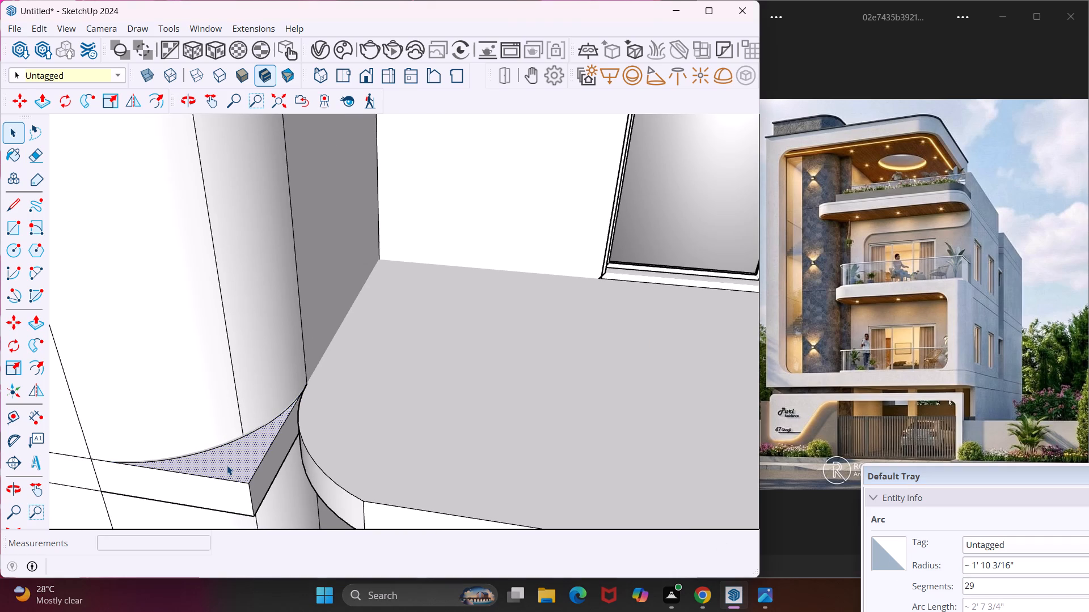
key("p")
left_click(227, 465)
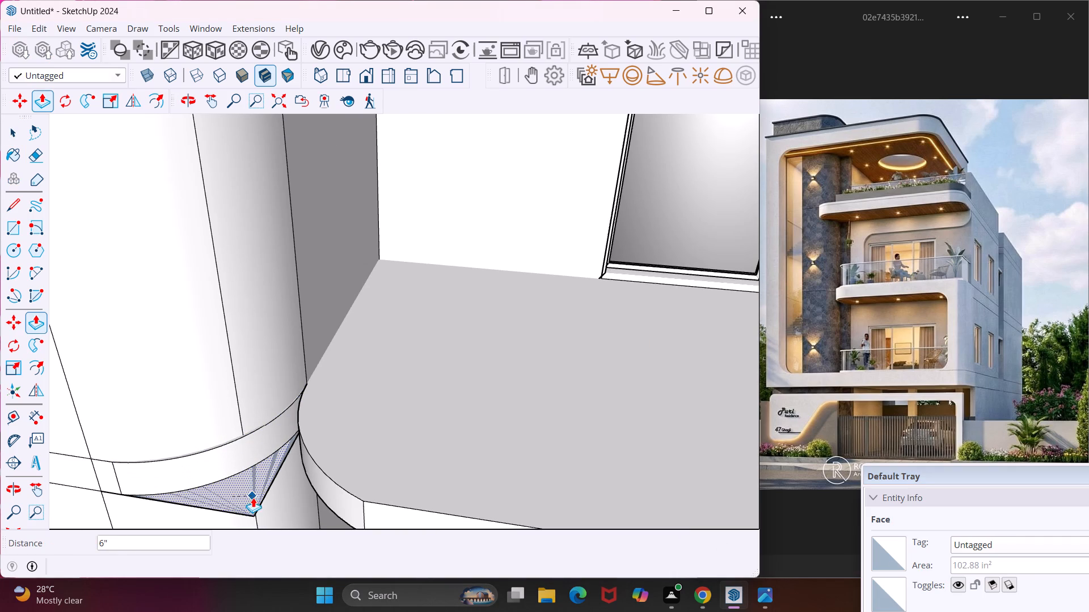
left_click(257, 512)
middle_click_drag(255, 513, 358, 441)
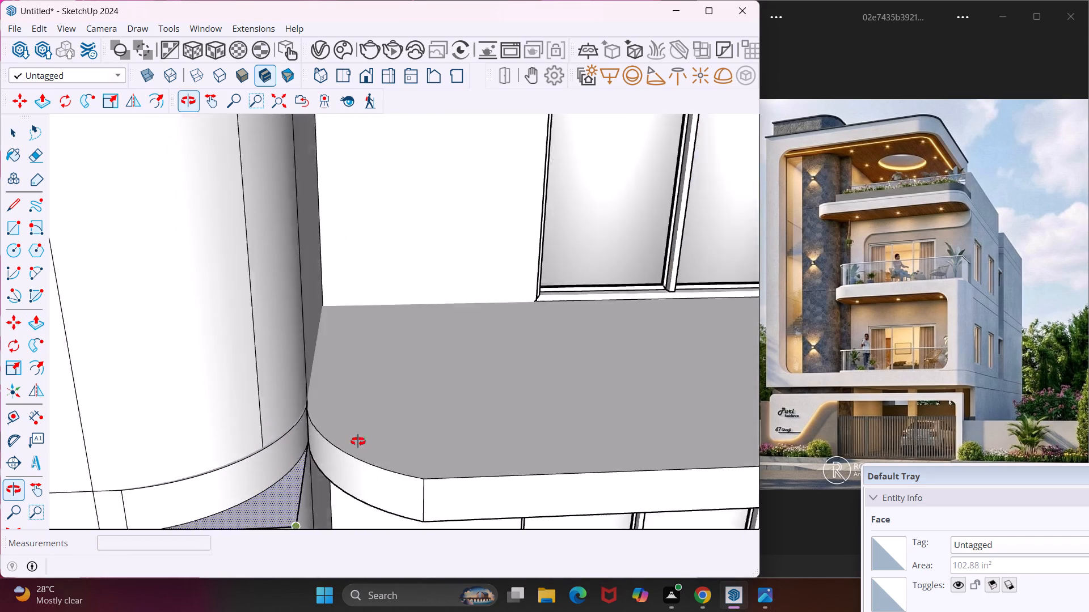
middle_click_drag(358, 441, 461, 339)
key("Escape")
key("space")
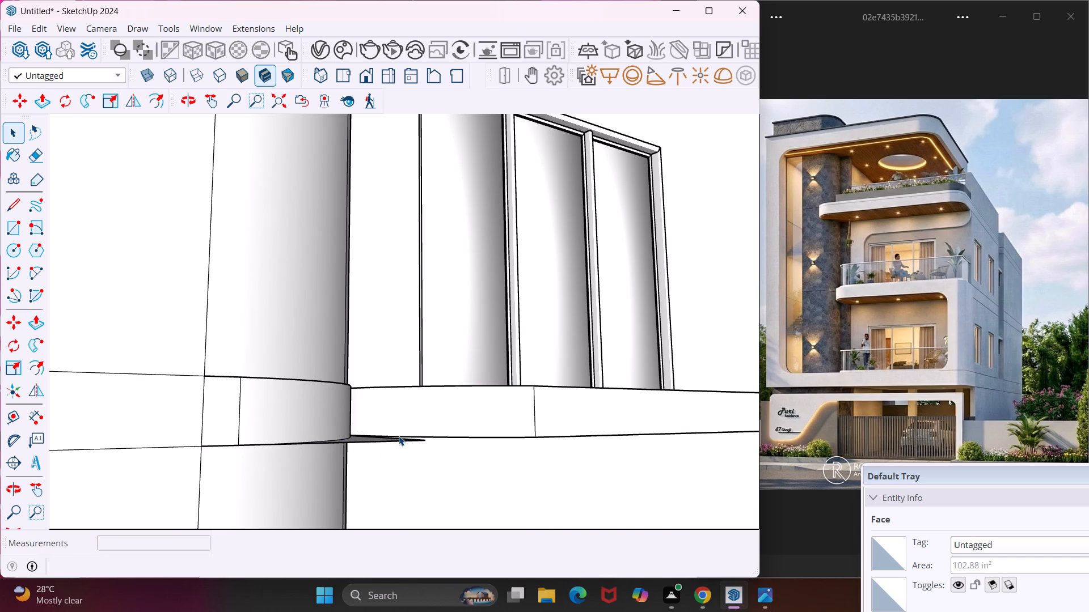
Erase the leftover edges of the cut corner beneath the slab beside the rounded column.
middle_click_drag(399, 436, 297, 478)
scroll(399, 436, "up", 1)
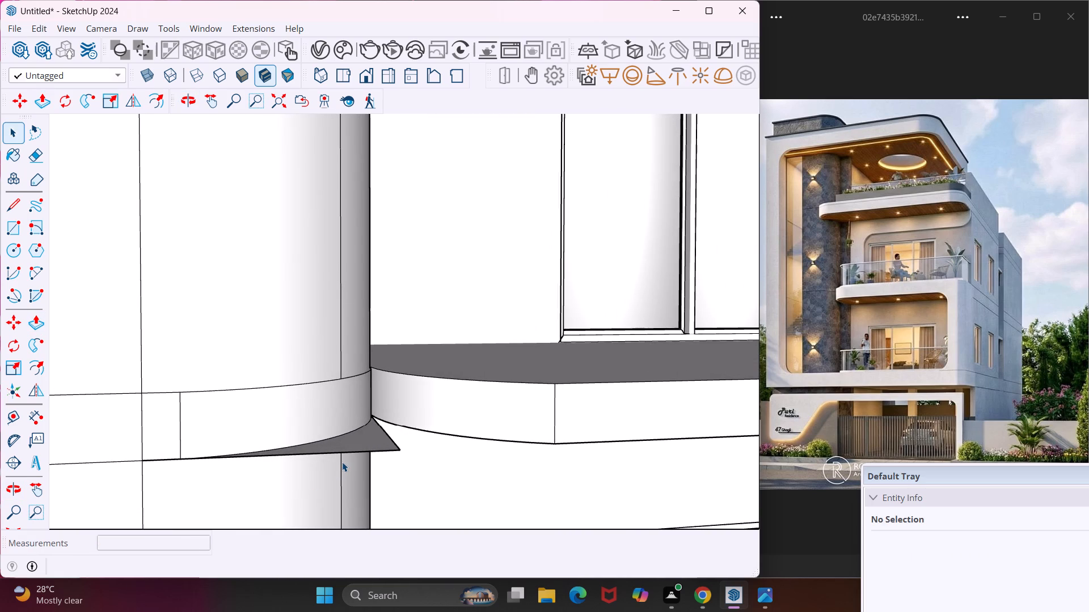
key("e")
left_click(368, 452)
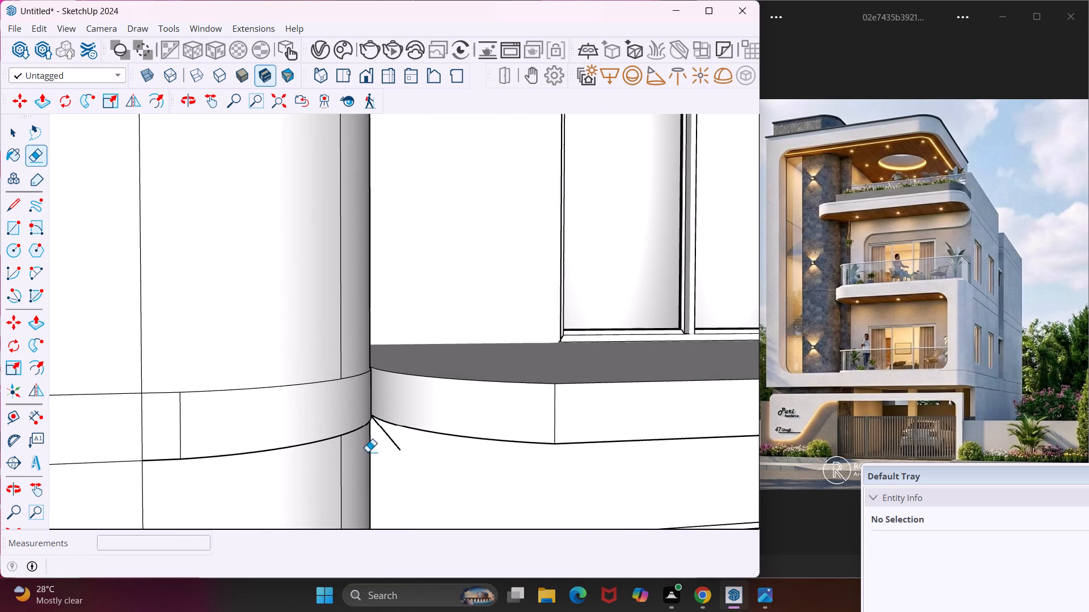
left_click(394, 445)
key("Escape")
key("space")
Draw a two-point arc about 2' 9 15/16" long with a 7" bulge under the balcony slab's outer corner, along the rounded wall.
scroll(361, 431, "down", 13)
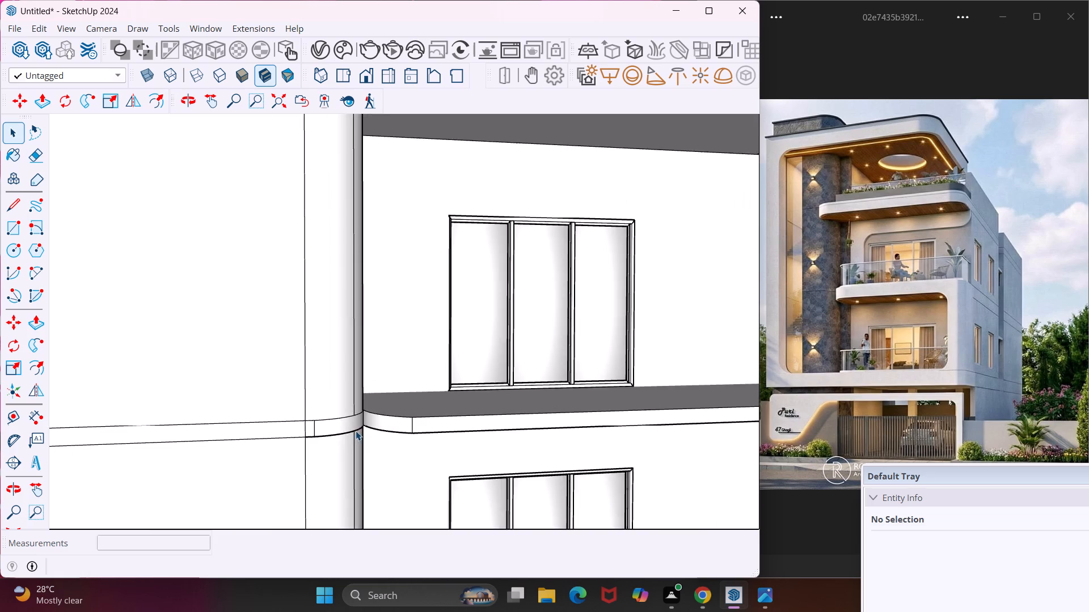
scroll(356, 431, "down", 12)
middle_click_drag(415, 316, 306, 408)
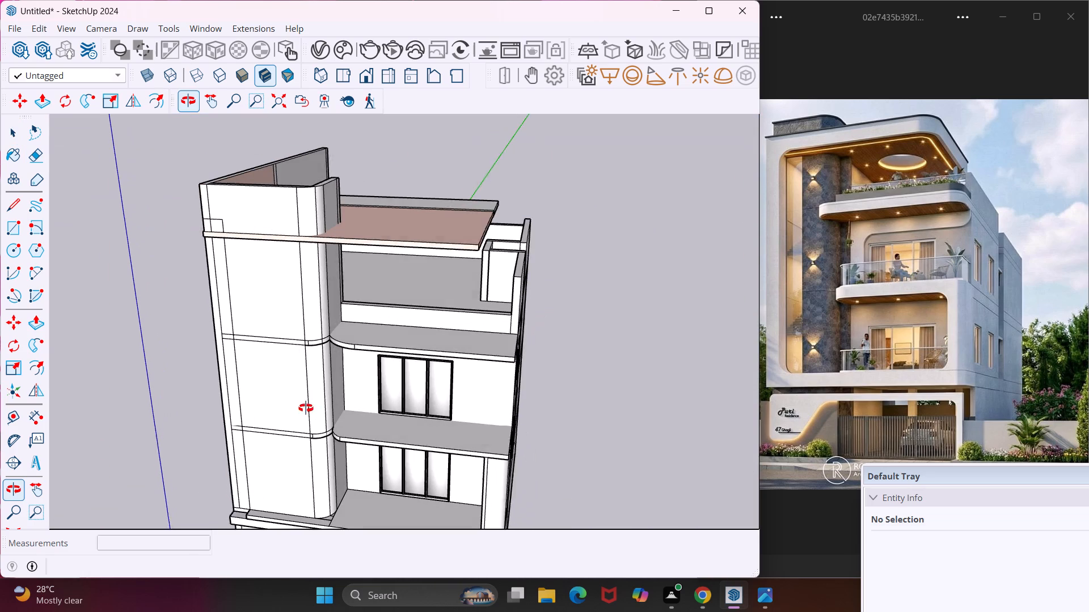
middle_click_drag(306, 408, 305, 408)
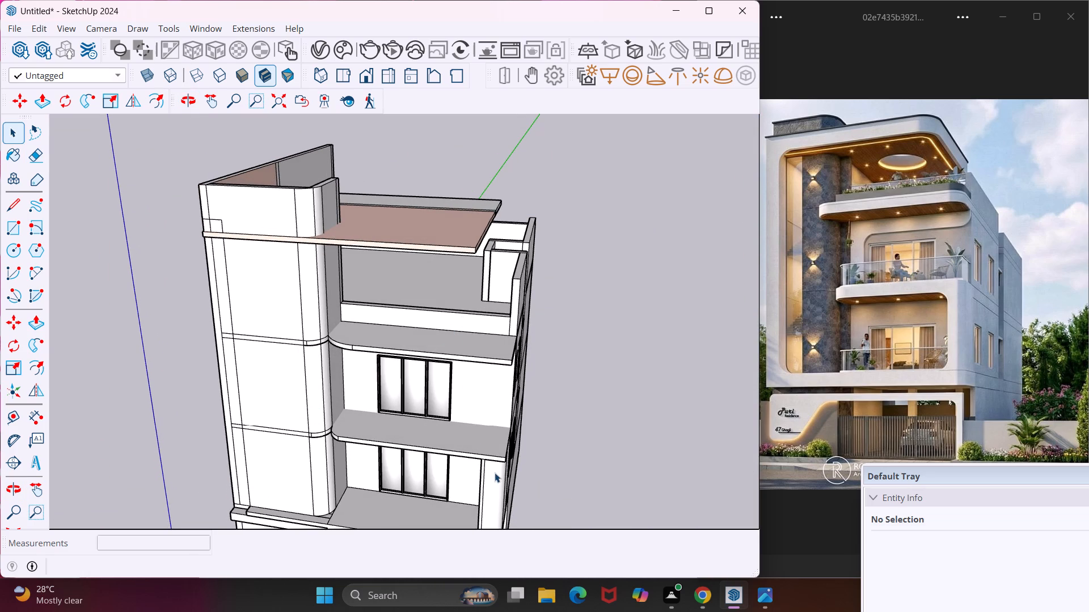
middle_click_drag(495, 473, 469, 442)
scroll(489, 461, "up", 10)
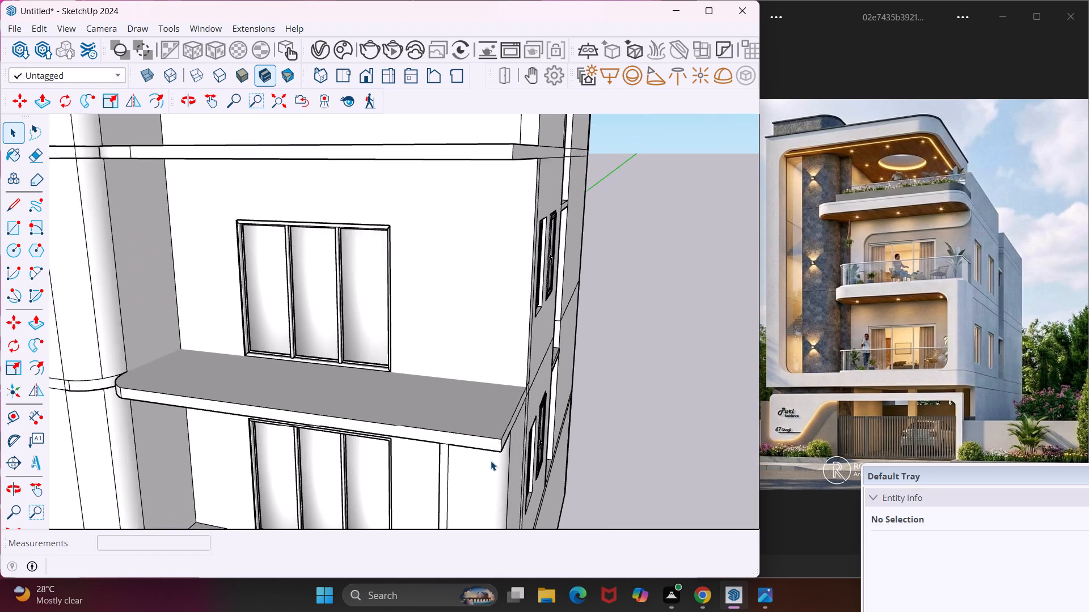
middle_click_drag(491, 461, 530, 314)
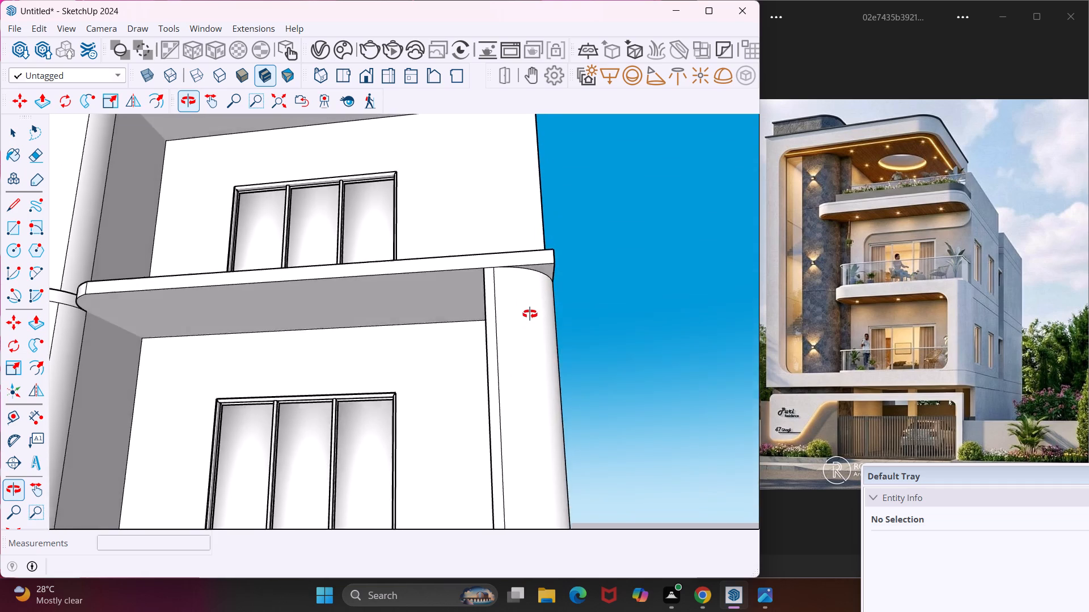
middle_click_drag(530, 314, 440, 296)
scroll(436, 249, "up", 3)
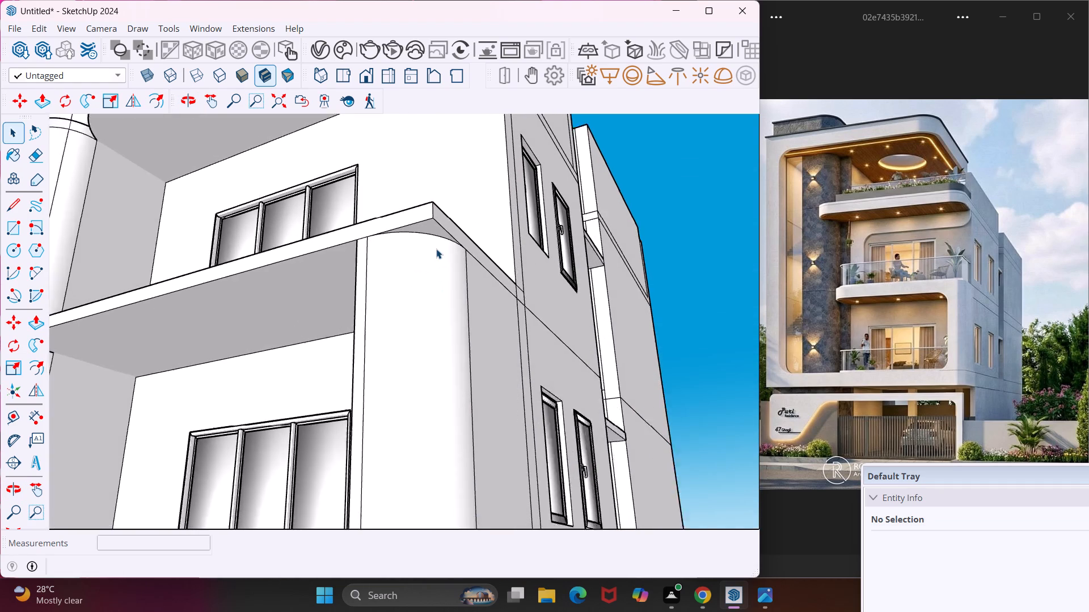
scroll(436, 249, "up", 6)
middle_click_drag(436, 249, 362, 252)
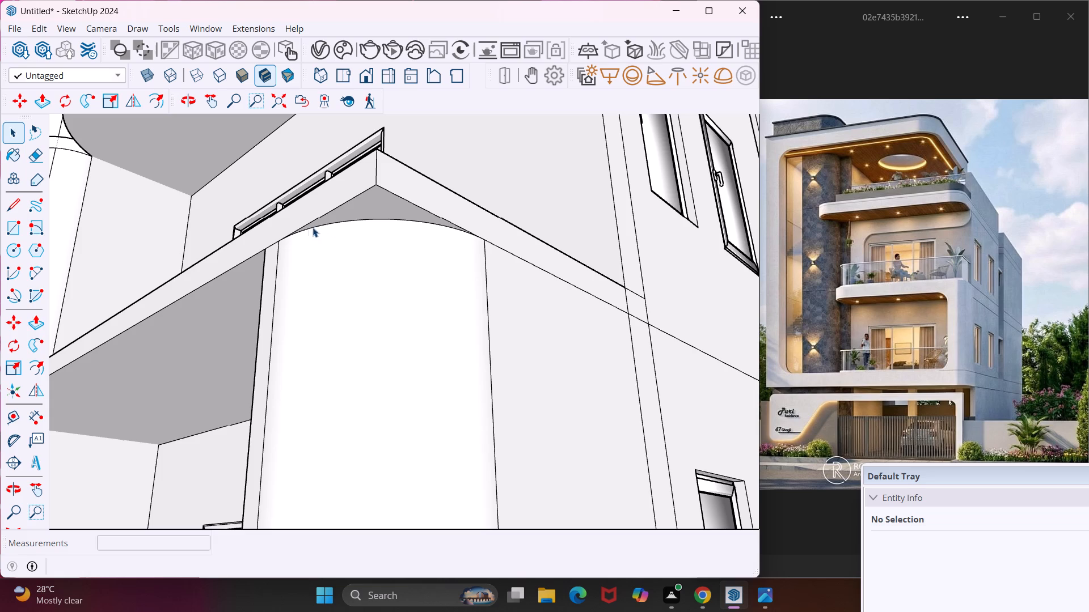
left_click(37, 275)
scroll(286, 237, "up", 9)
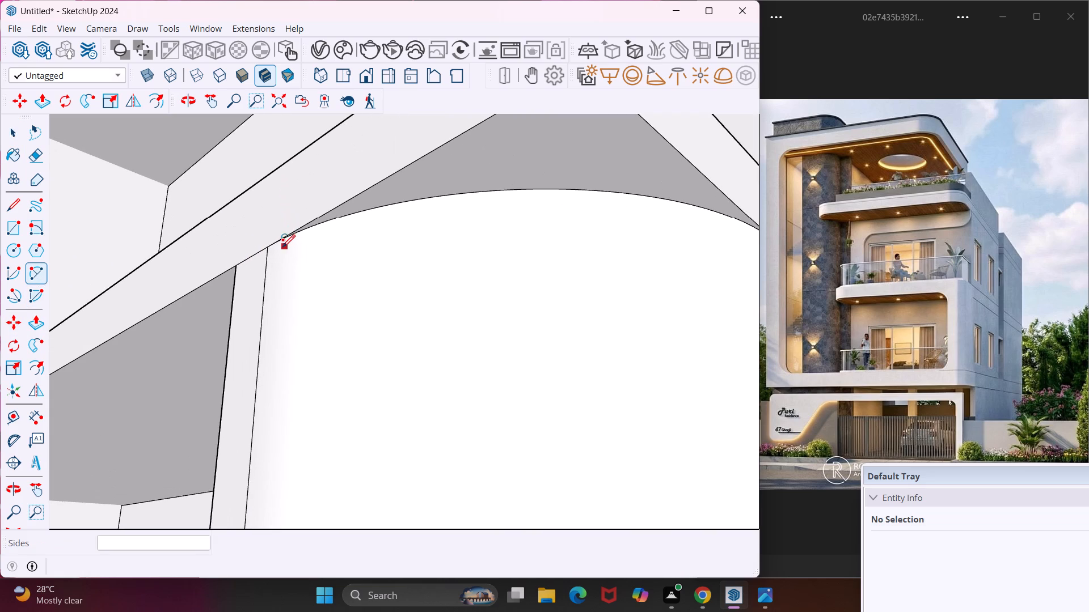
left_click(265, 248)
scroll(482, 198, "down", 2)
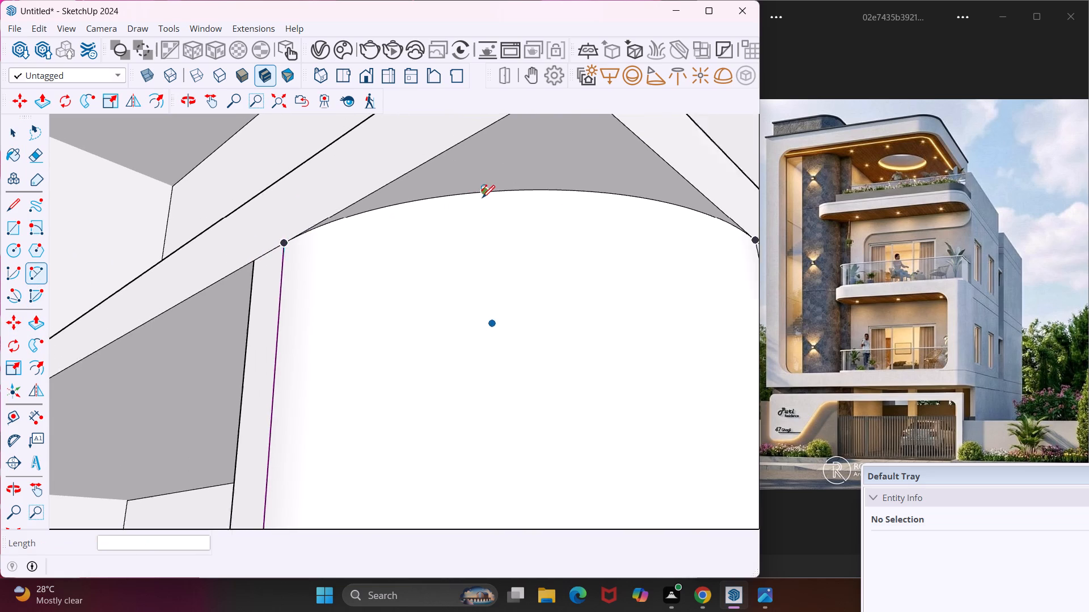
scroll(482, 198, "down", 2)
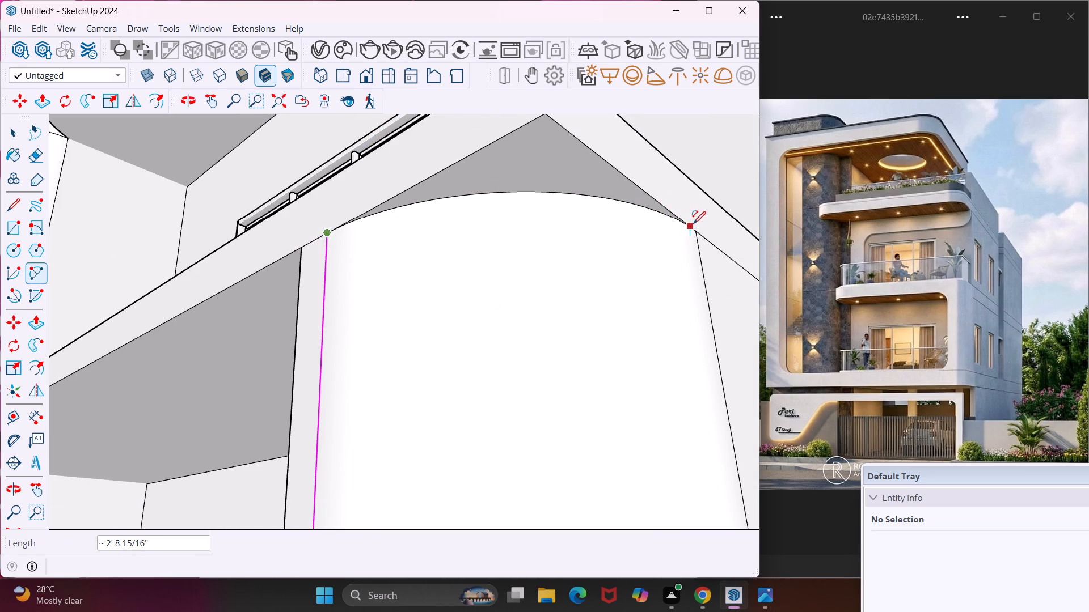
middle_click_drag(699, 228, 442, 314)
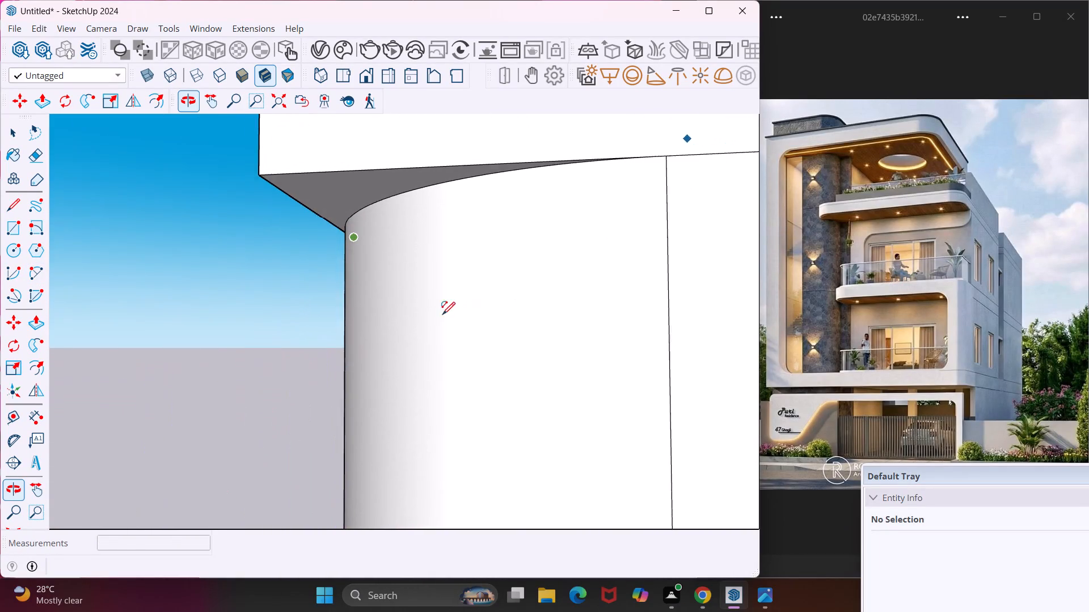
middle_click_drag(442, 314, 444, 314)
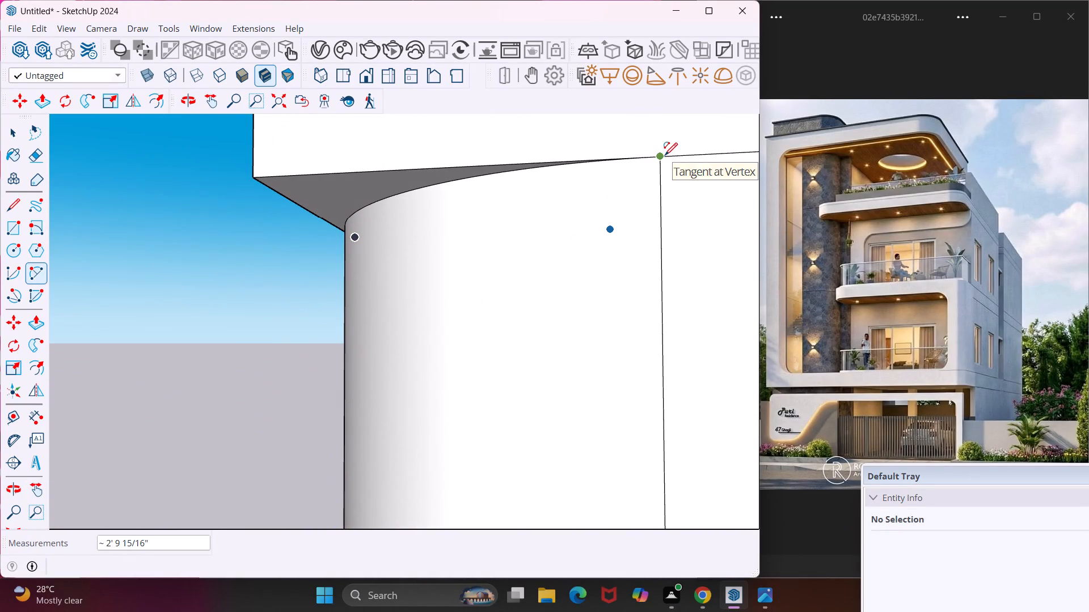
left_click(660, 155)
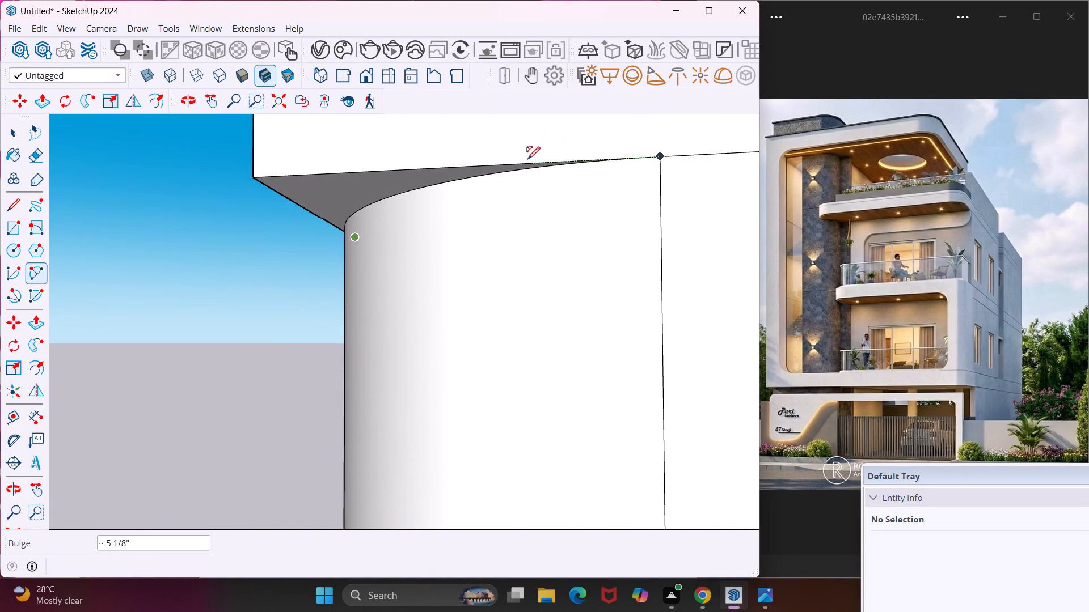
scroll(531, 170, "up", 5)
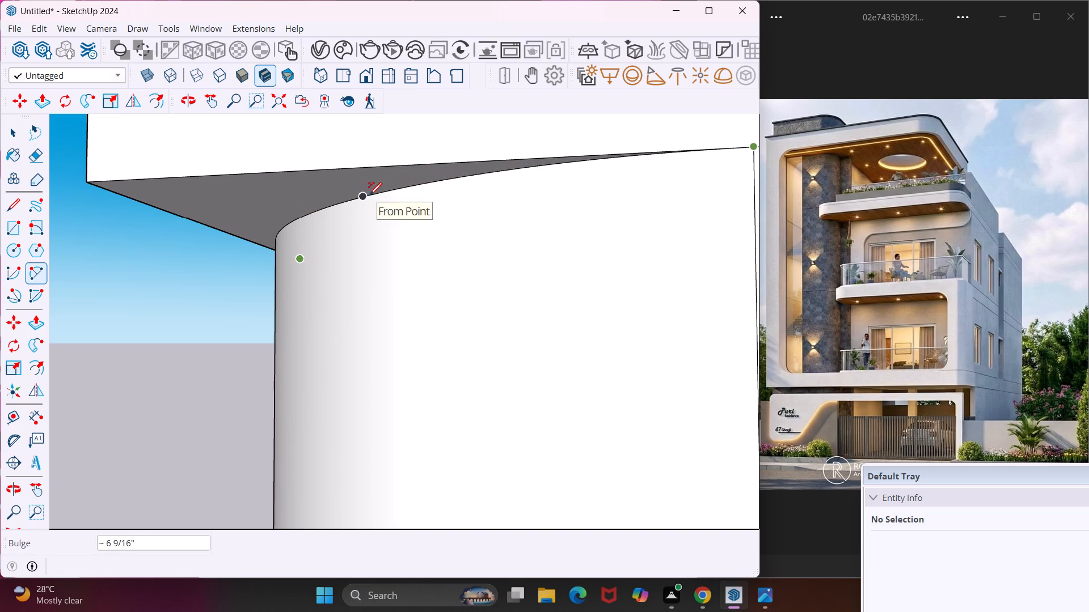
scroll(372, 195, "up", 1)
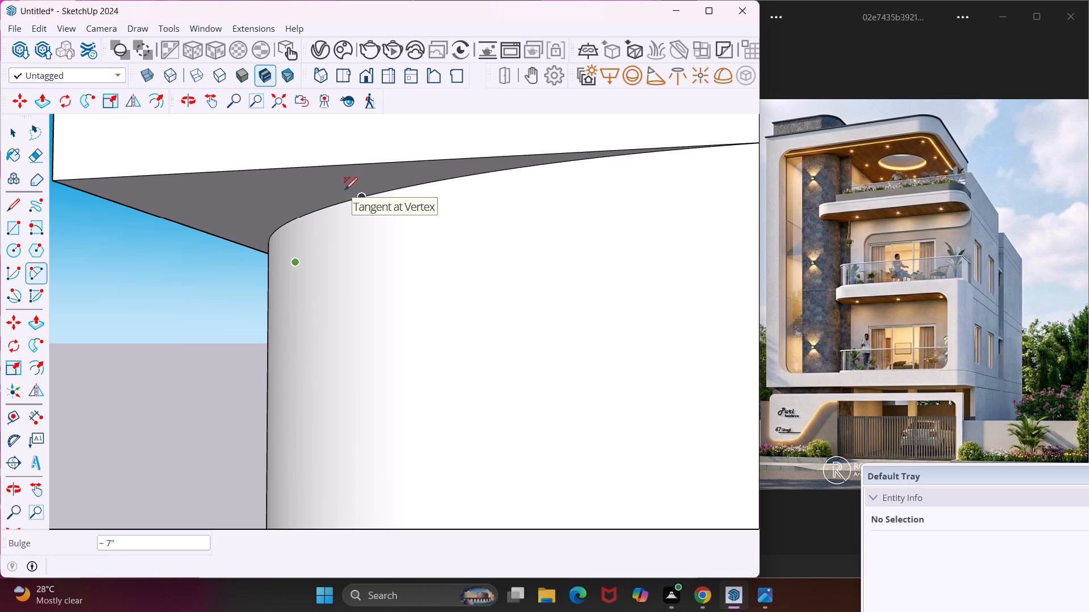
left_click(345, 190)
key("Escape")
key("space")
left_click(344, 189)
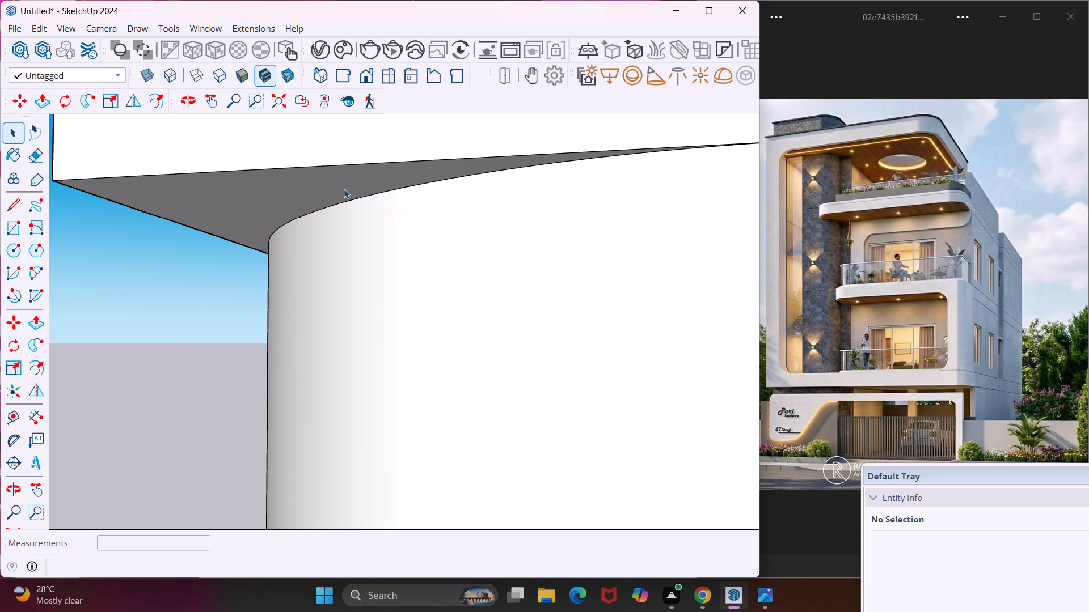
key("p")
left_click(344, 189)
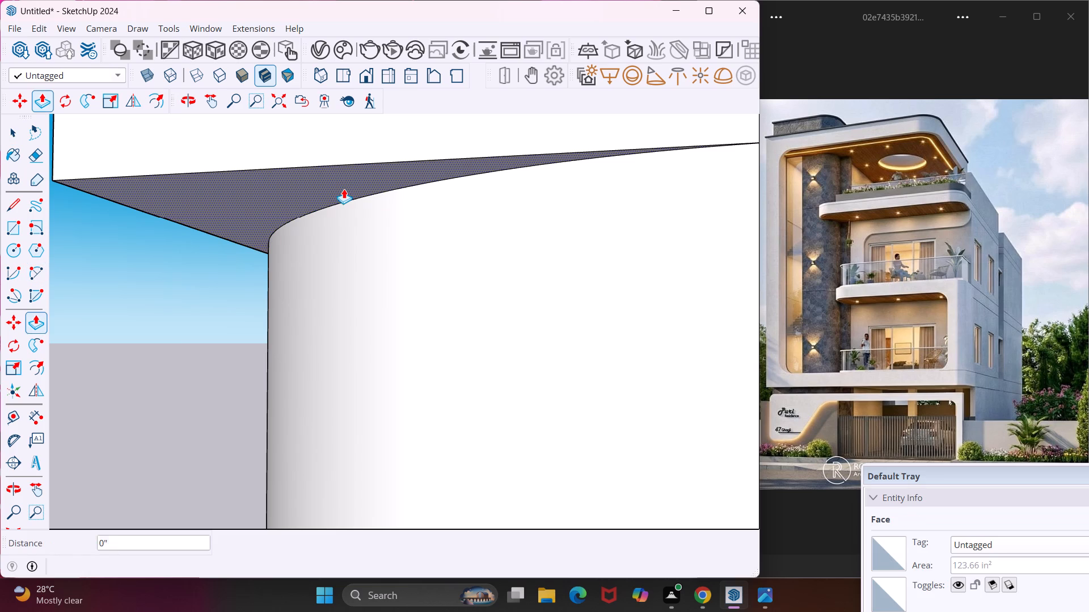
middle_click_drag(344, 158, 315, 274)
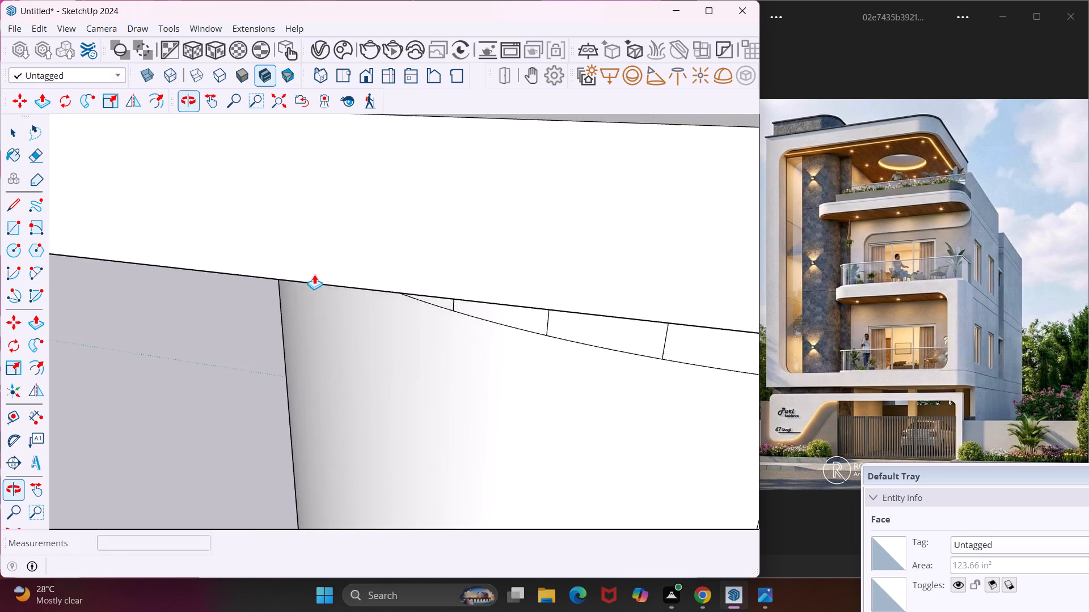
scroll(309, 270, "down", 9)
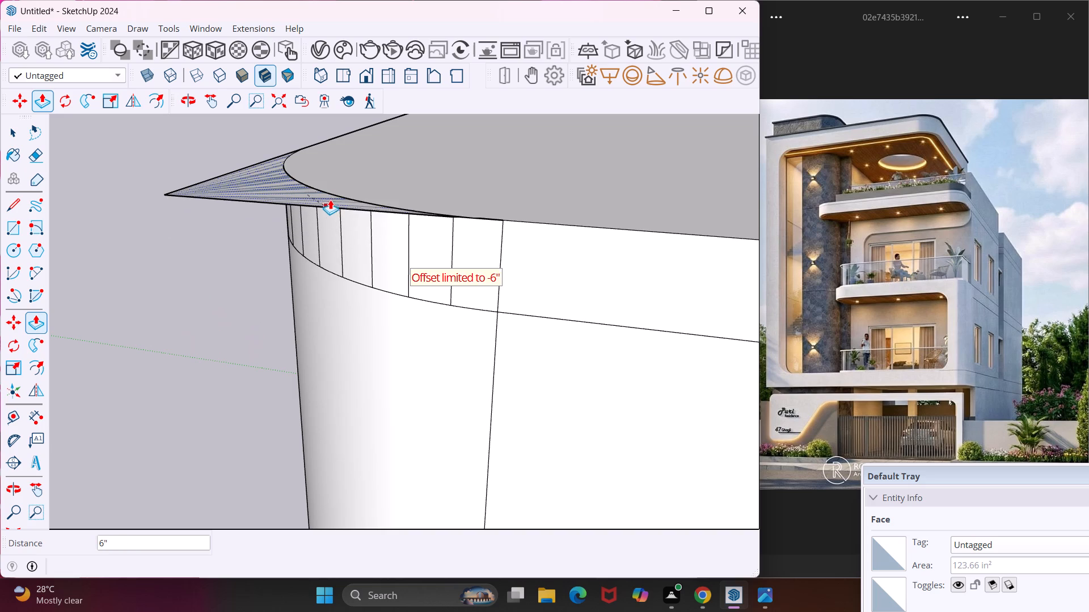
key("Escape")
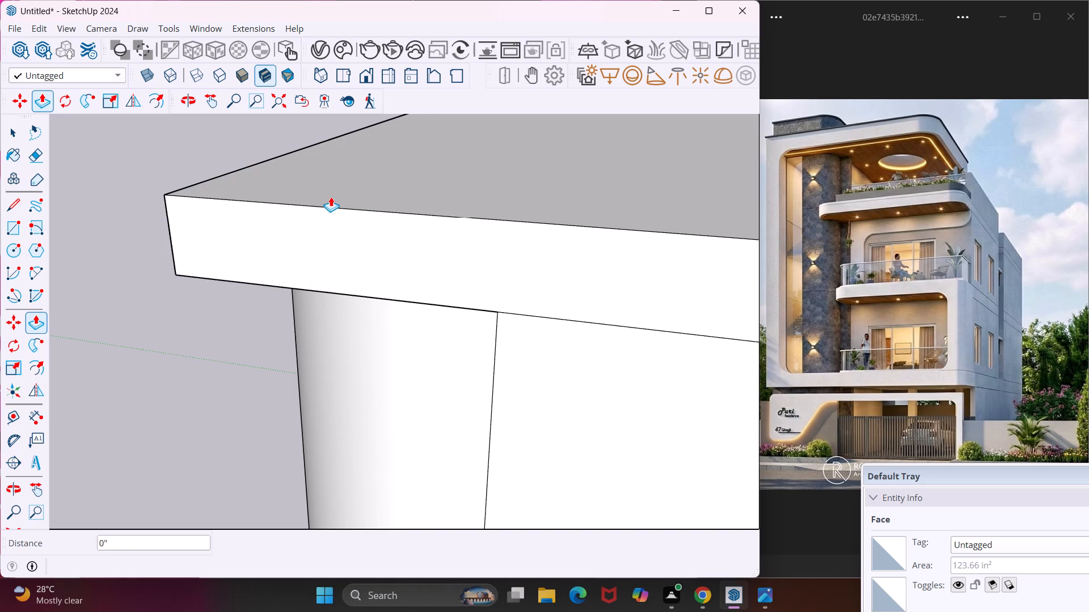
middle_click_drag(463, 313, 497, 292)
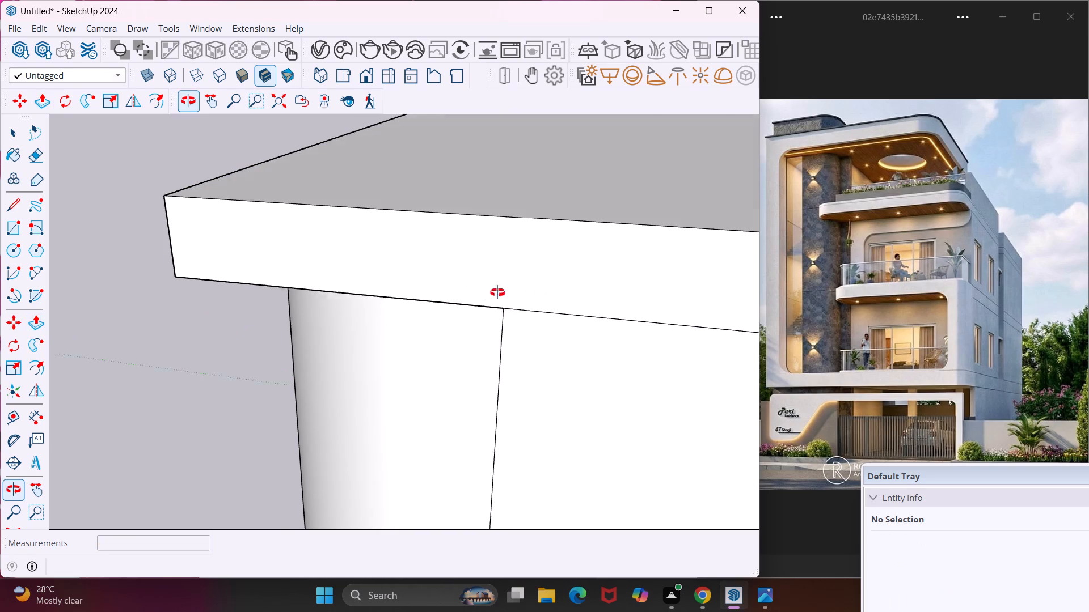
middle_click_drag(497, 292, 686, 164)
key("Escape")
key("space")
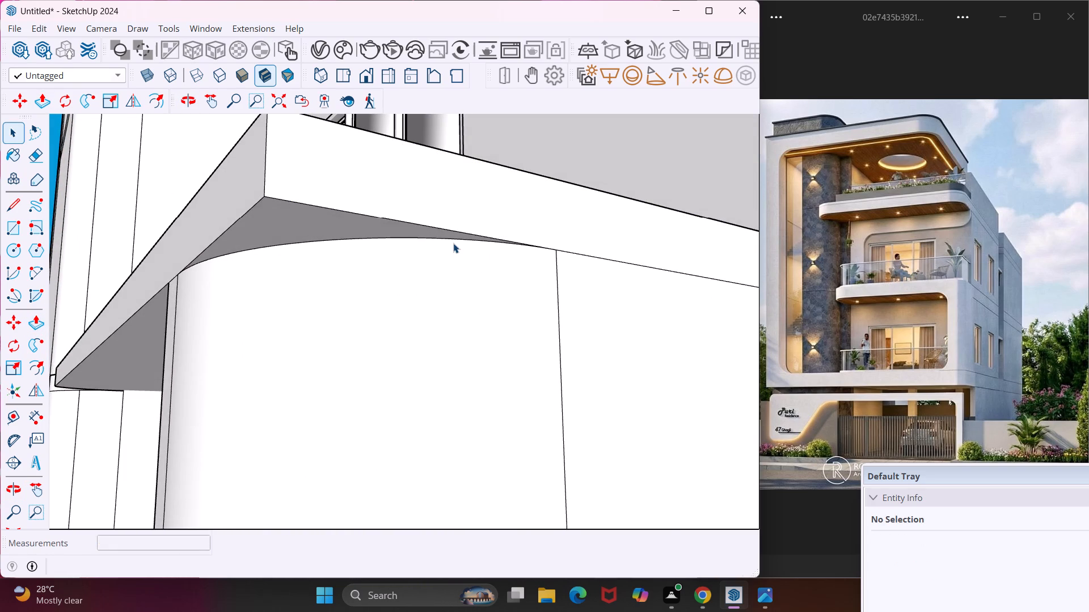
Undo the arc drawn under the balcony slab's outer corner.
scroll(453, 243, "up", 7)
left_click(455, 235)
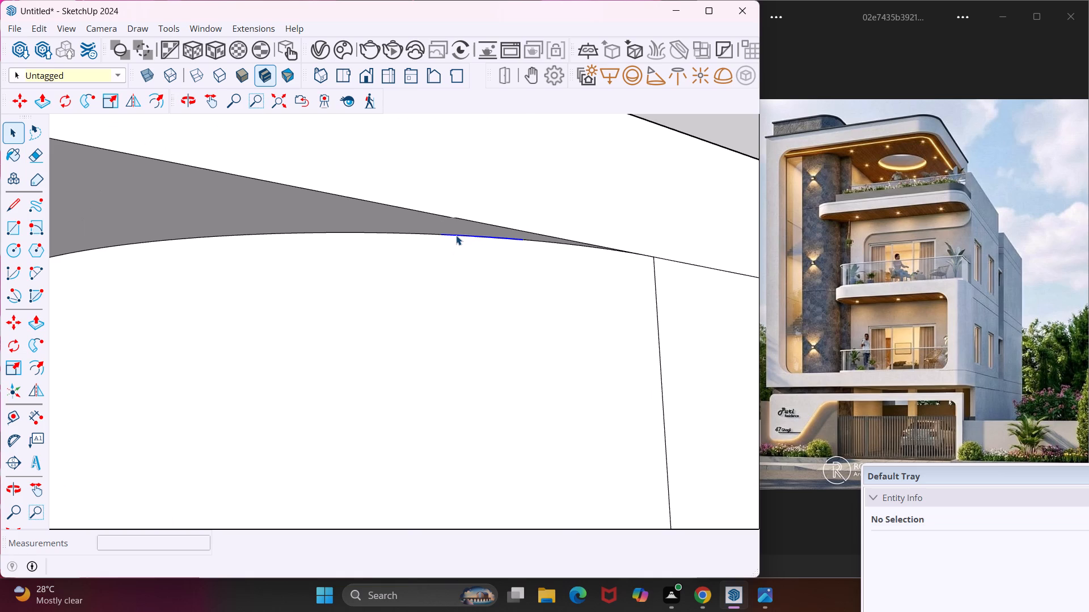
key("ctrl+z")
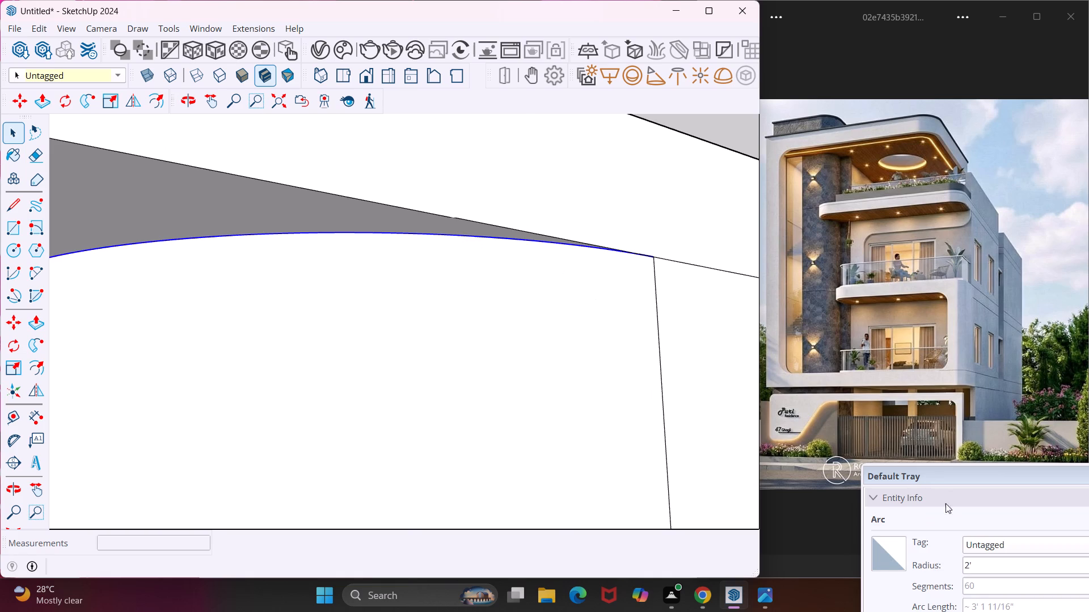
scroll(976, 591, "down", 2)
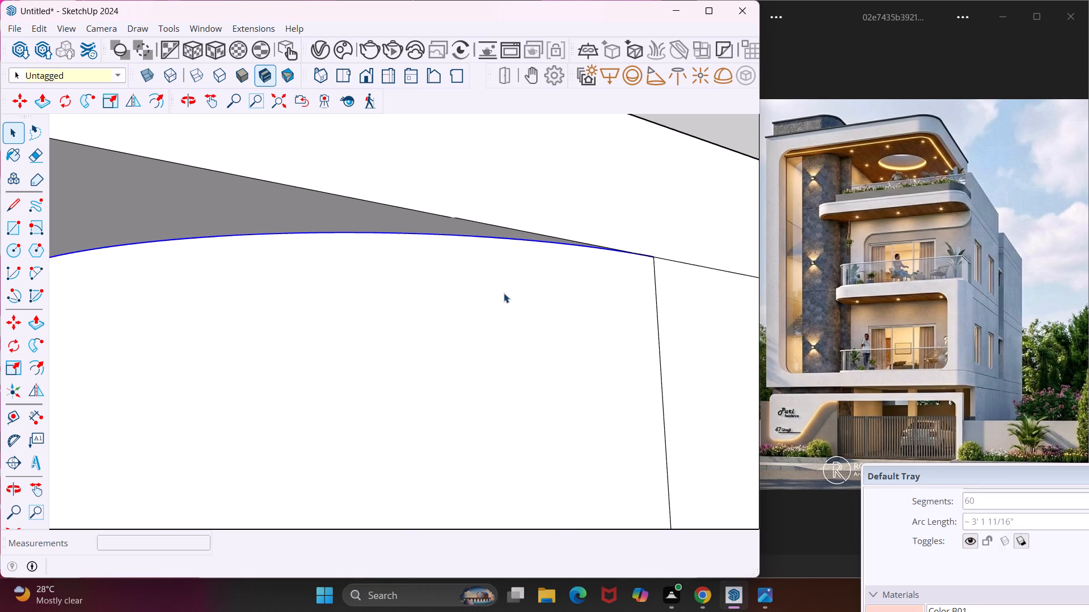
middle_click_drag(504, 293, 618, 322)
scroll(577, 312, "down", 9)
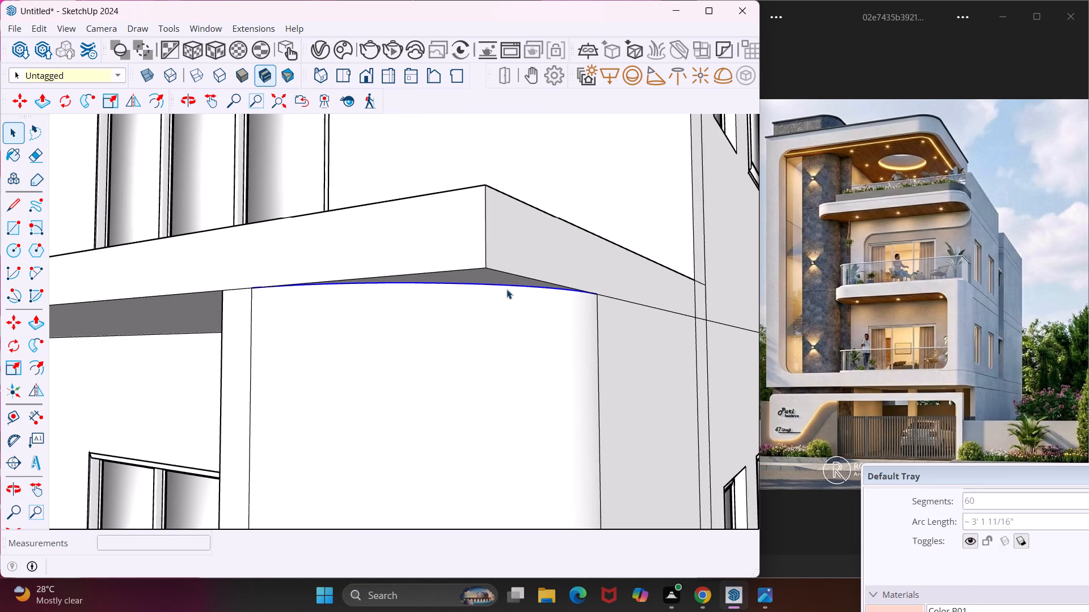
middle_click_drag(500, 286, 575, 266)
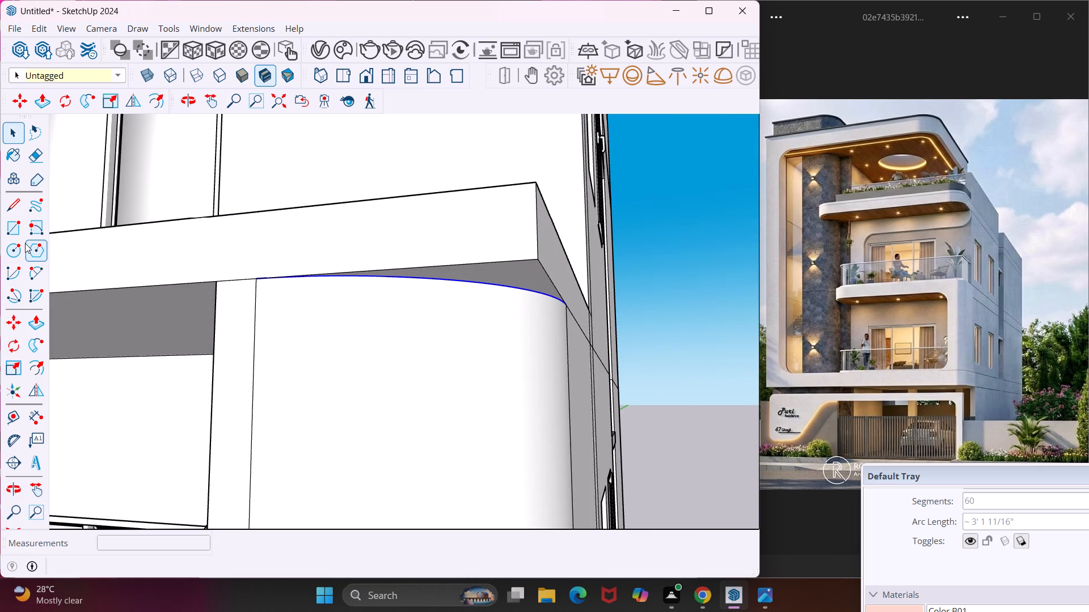
Draw a two-point arc about 2' 9" long with a 7 3/16" bulge under the balcony slab's outer corner, along the rounded wall.
left_click(44, 268)
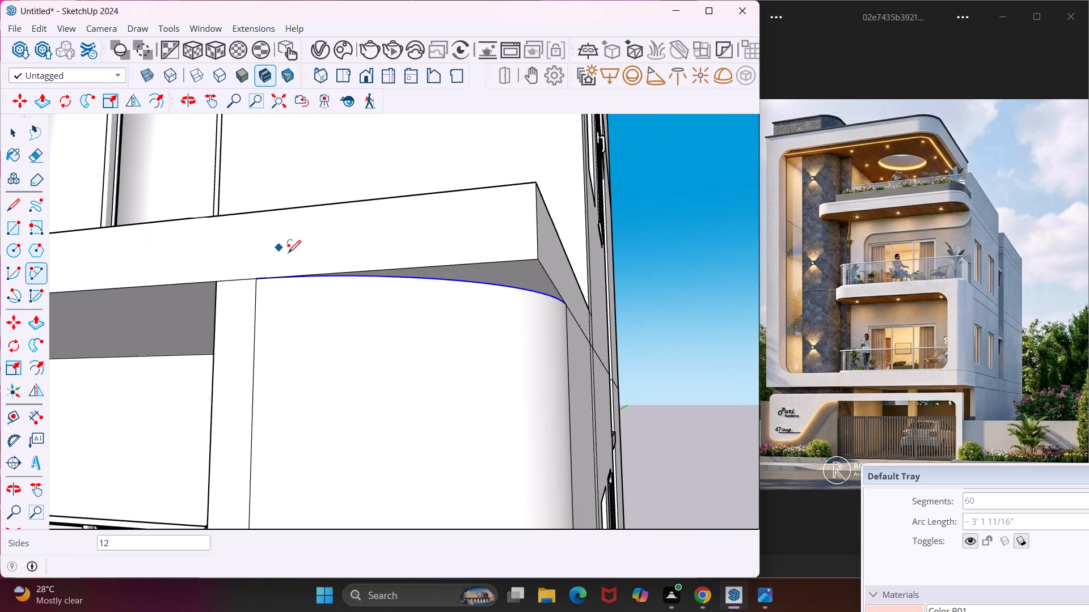
scroll(256, 283, "up", 3)
left_click(256, 278)
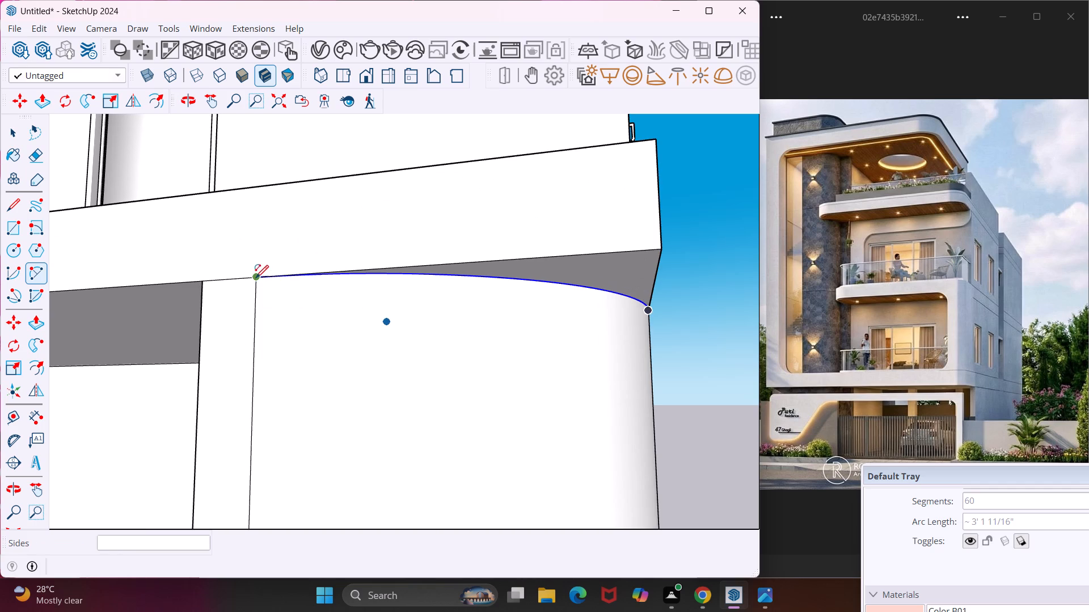
middle_click_drag(666, 260, 455, 284)
scroll(548, 280, "down", 1)
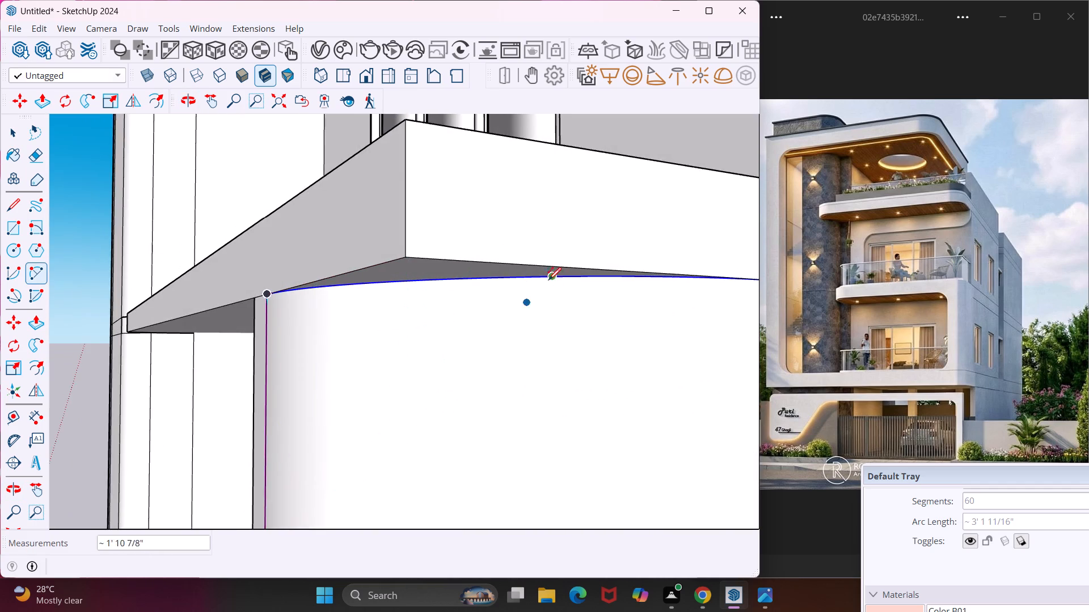
scroll(548, 280, "down", 5)
scroll(682, 283, "up", 3)
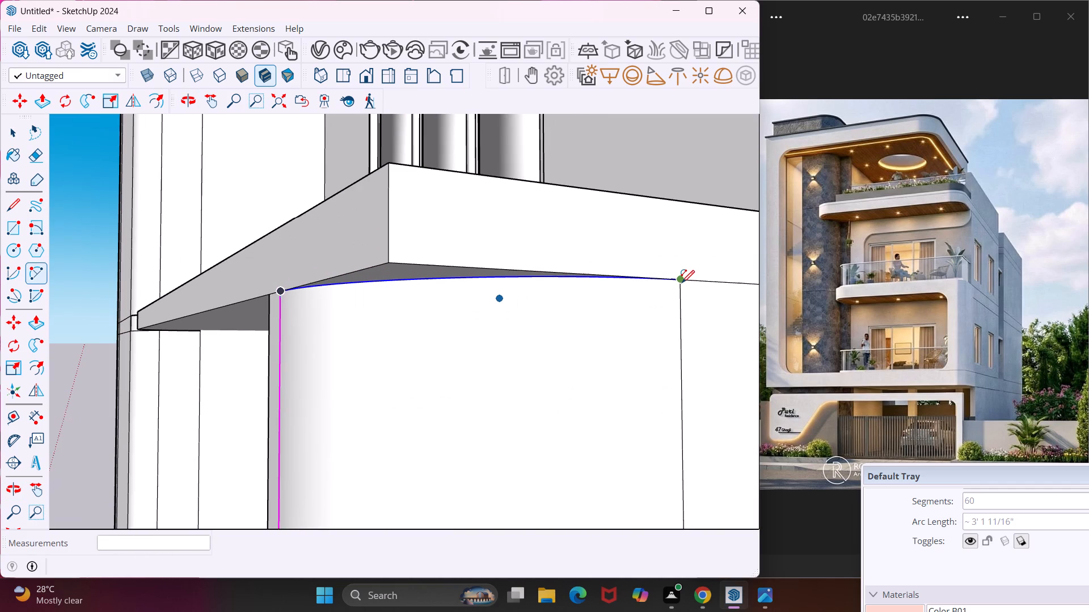
left_click(683, 281)
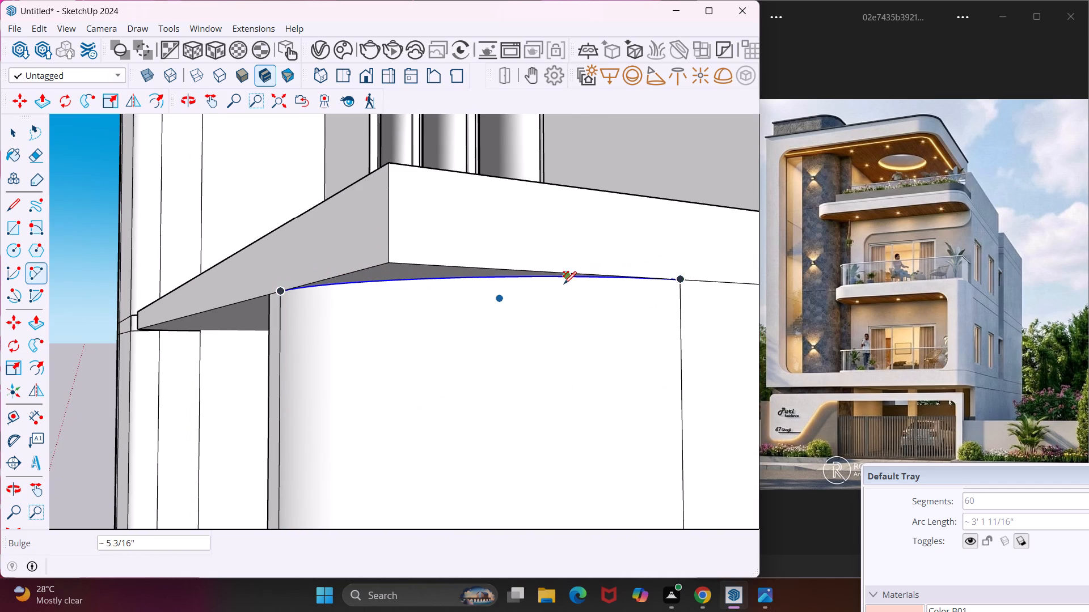
scroll(564, 284, "up", 9)
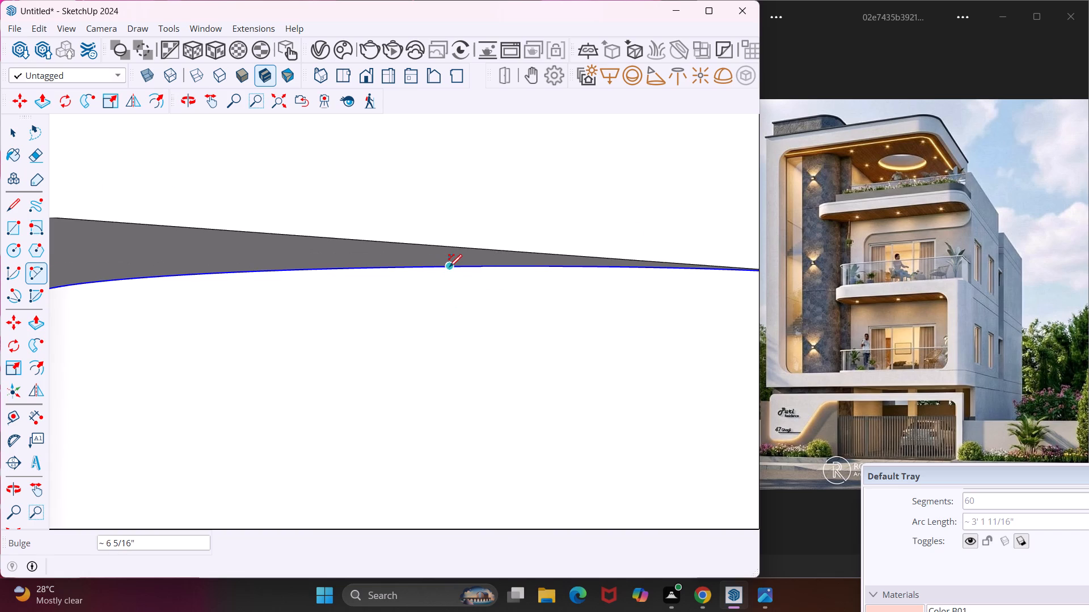
scroll(449, 266, "up", 2)
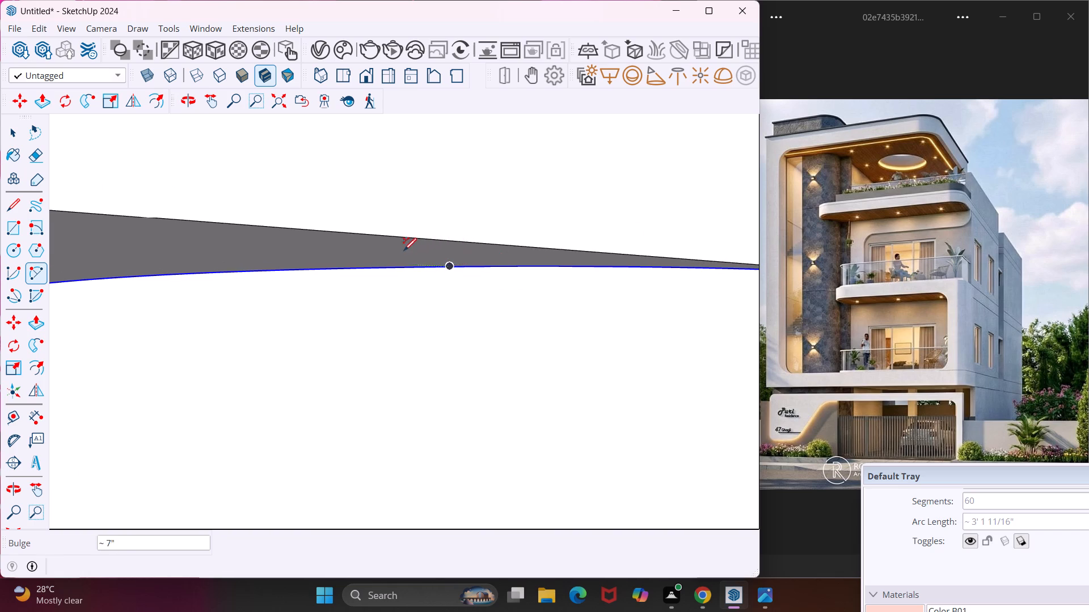
scroll(395, 248, "up", 1)
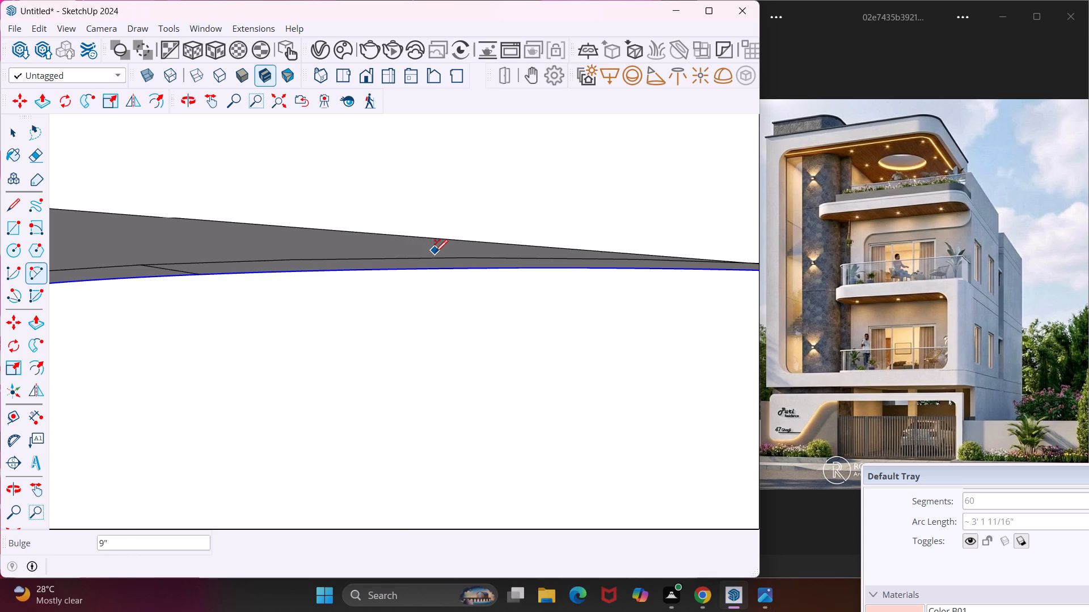
middle_click_drag(436, 252, 250, 244)
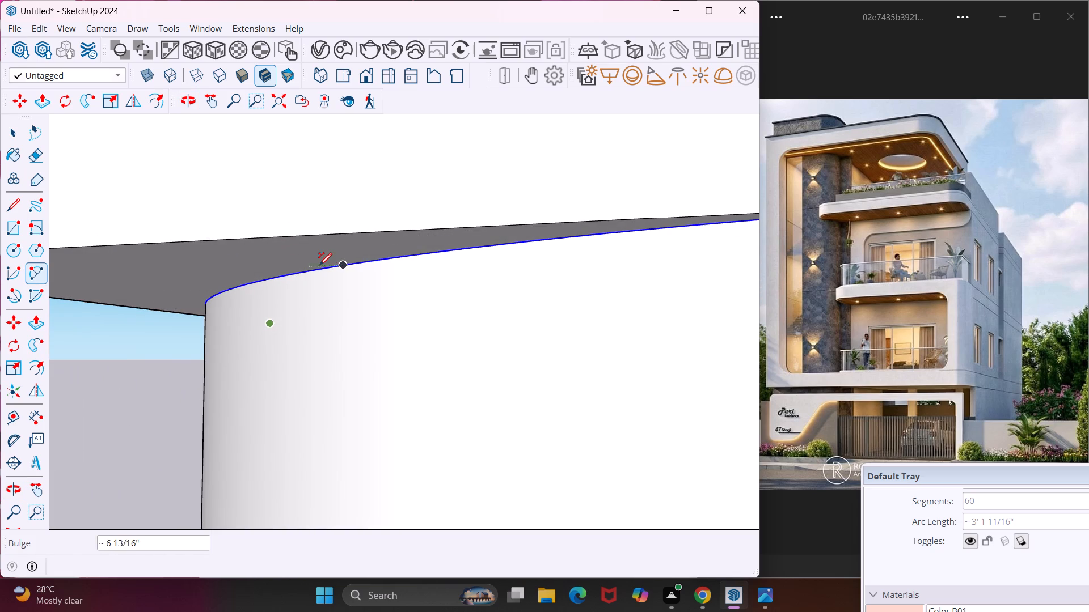
scroll(314, 259, "up", 7)
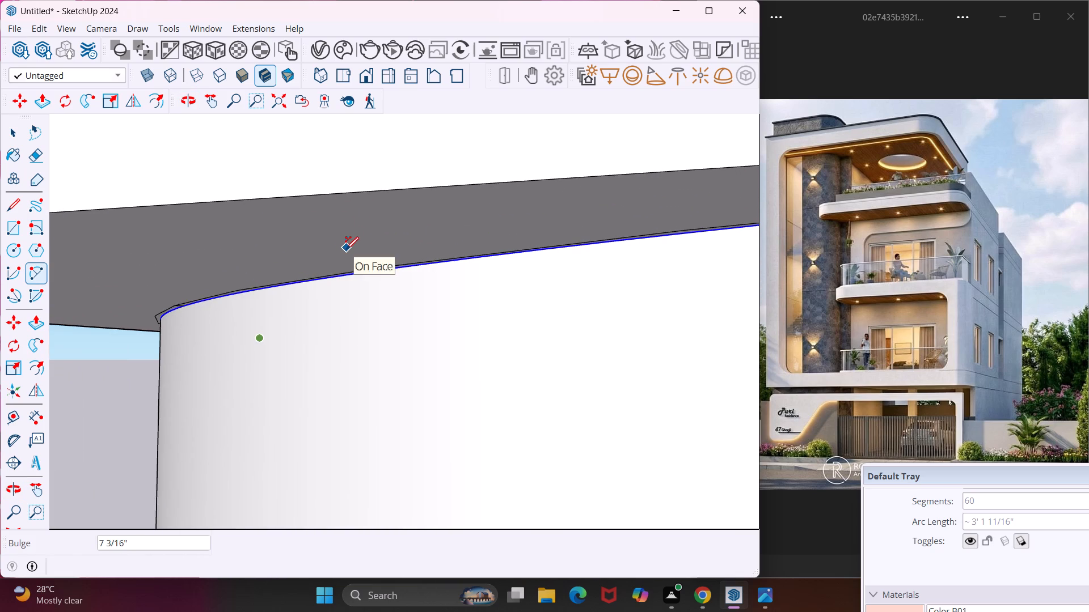
left_click(348, 245)
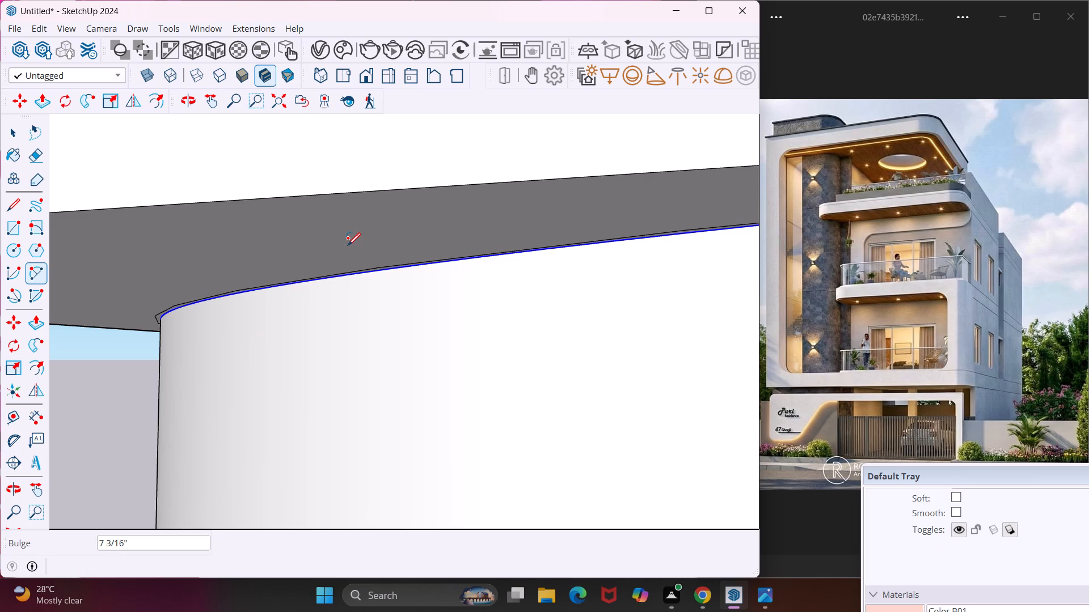
key("Escape")
key("space")
Set the new arc's segments to 70.
scroll(331, 258, "up", 9)
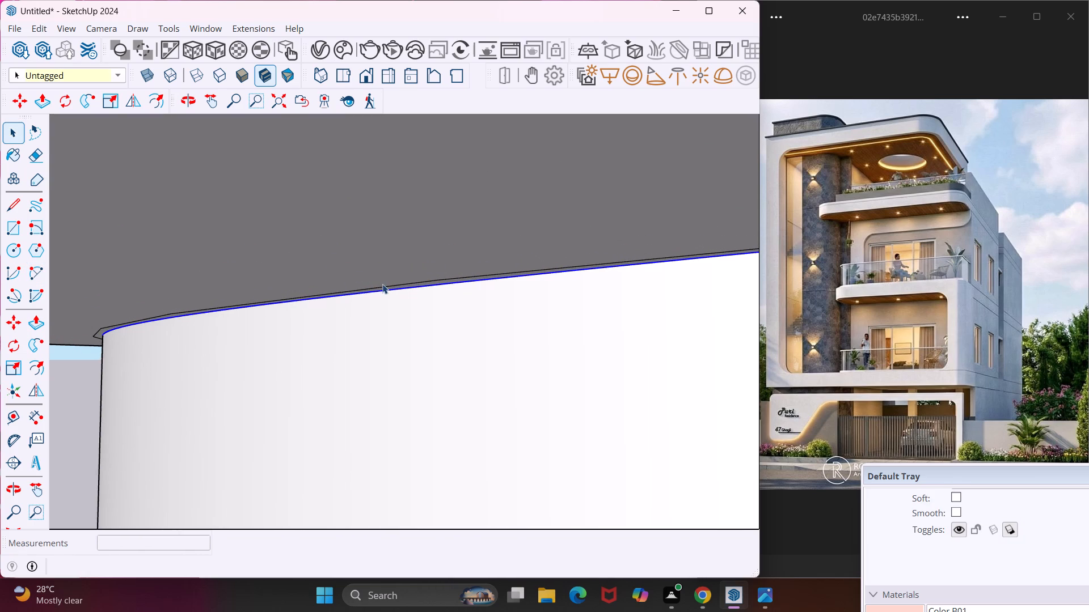
left_click(389, 286)
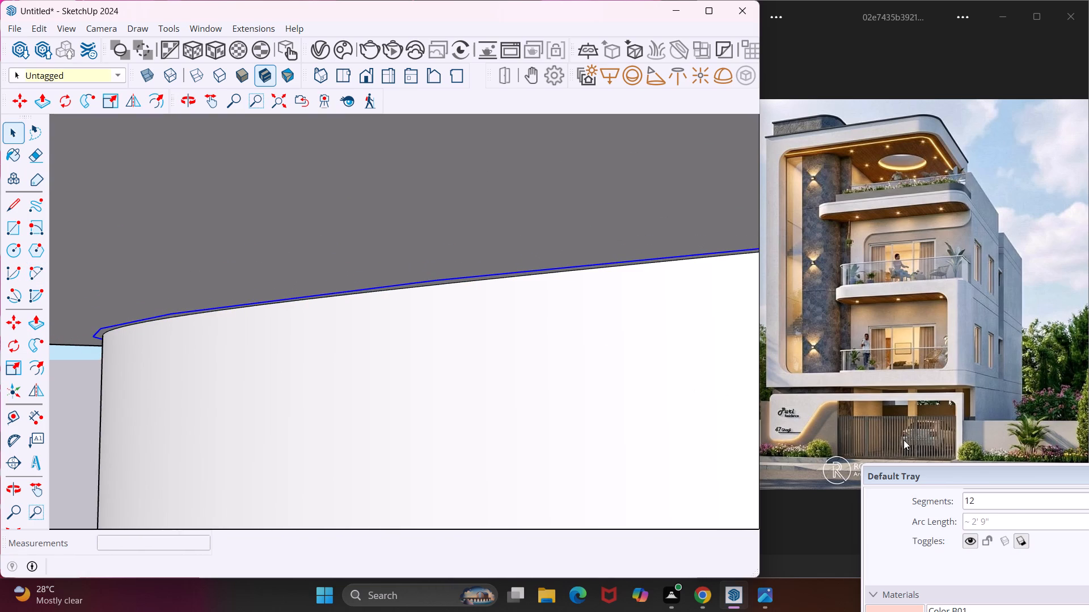
left_click(998, 501)
key("BackSpace")
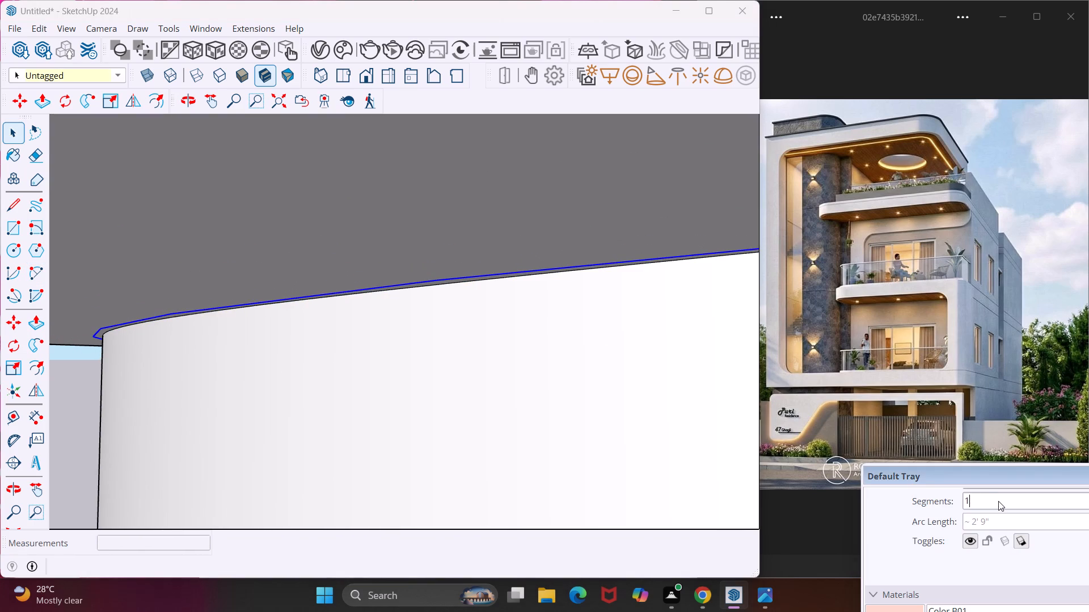
key("BackSpace")
type("70")
key("Return")
Push the slab's underside corner face outside the arc up through the slab, the last push 5 13/16", to cut the corner away.
scroll(539, 223, "down", 2)
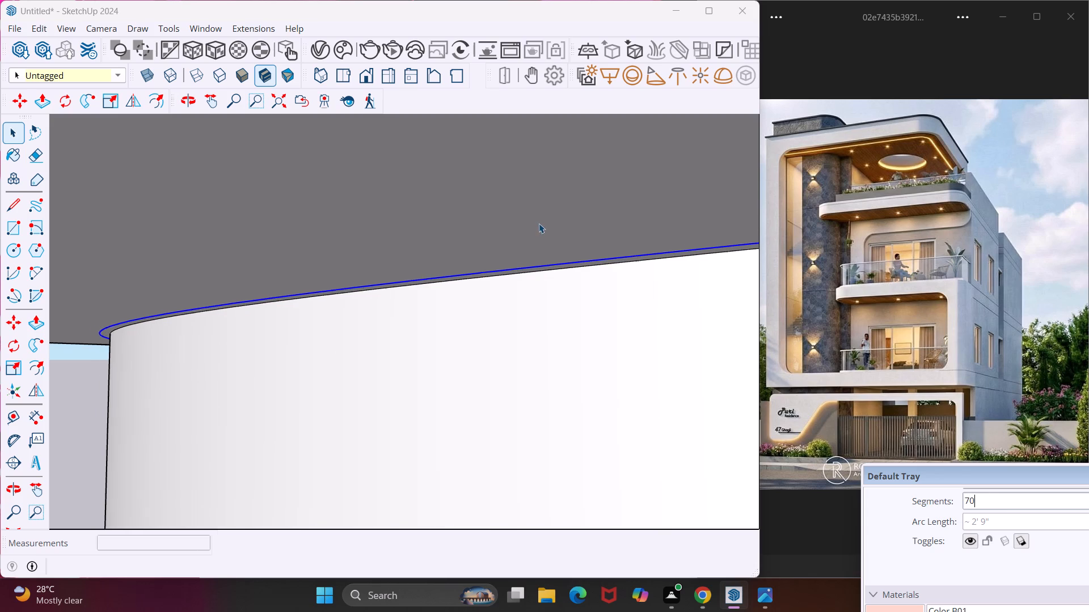
scroll(539, 223, "down", 16)
left_click(504, 231)
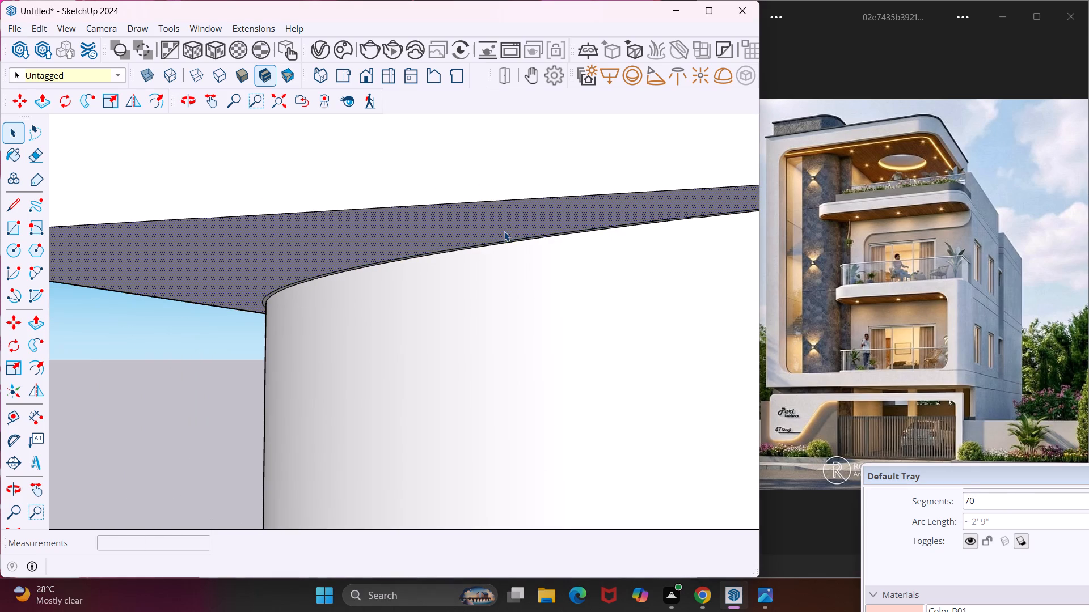
middle_click_drag(504, 231, 461, 295)
key("p")
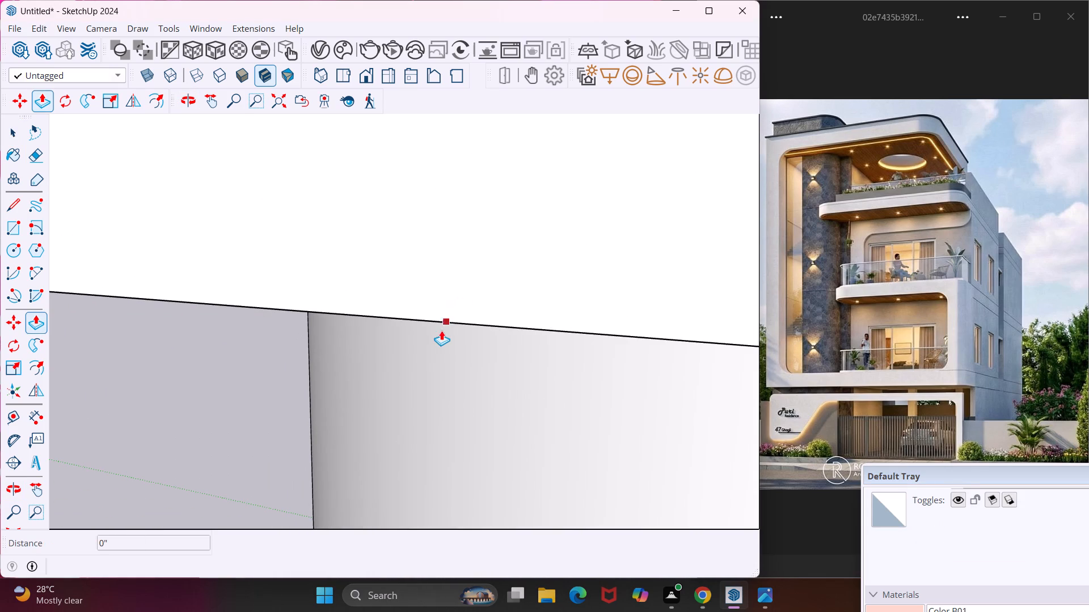
middle_click_drag(439, 334, 518, 249)
left_click_drag(493, 197, 491, 188)
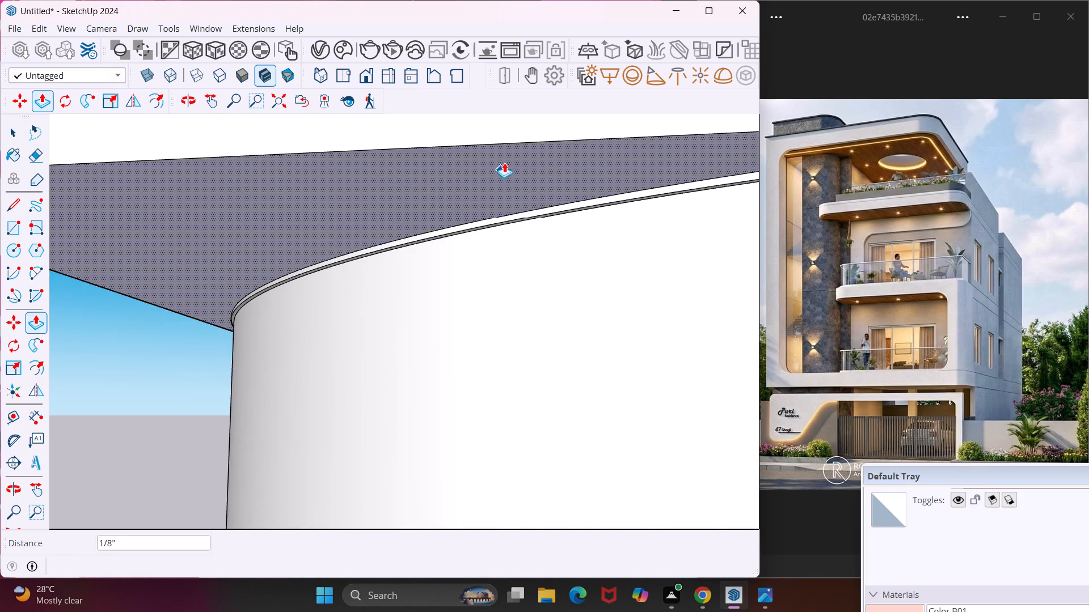
middle_click_drag(503, 157, 432, 267)
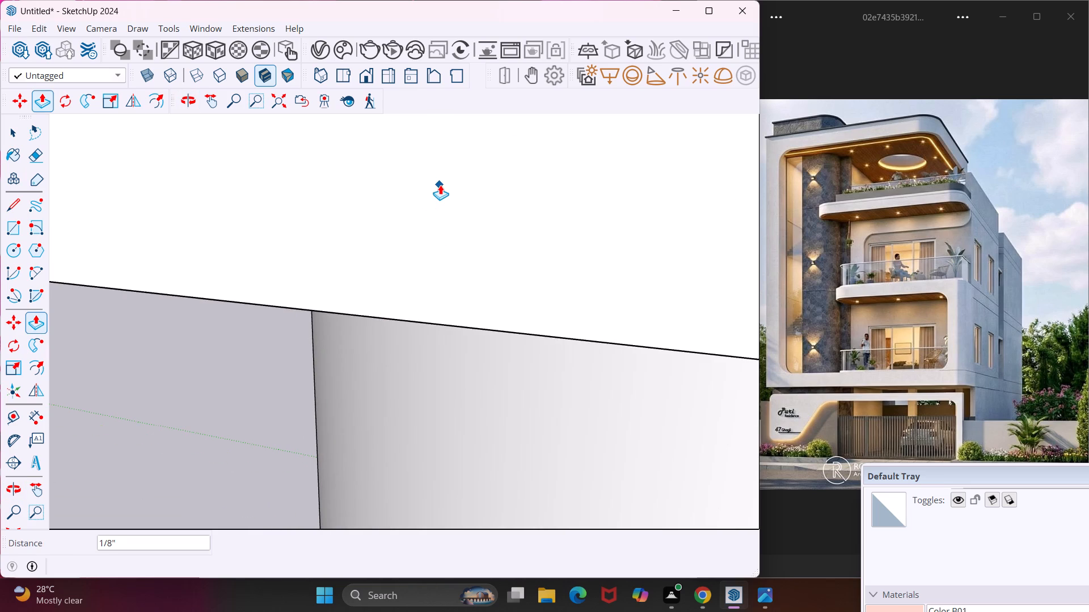
key("Escape")
middle_click_drag(411, 276, 425, 254)
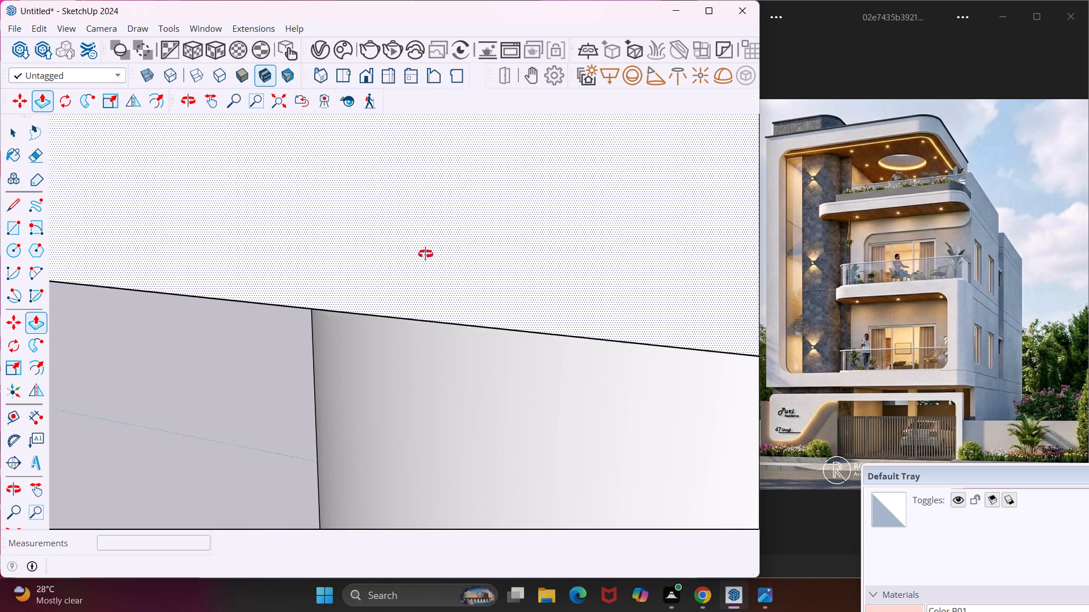
middle_click_drag(425, 254, 543, 163)
left_click(475, 225)
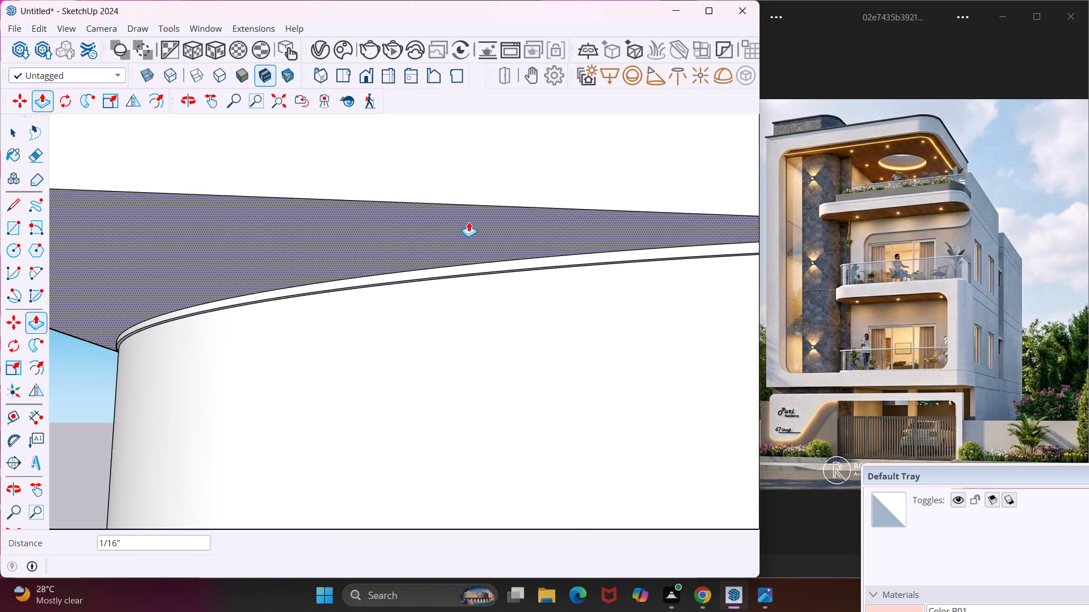
left_click(468, 222)
middle_click_drag(477, 180, 391, 315)
scroll(387, 309, "down", 5)
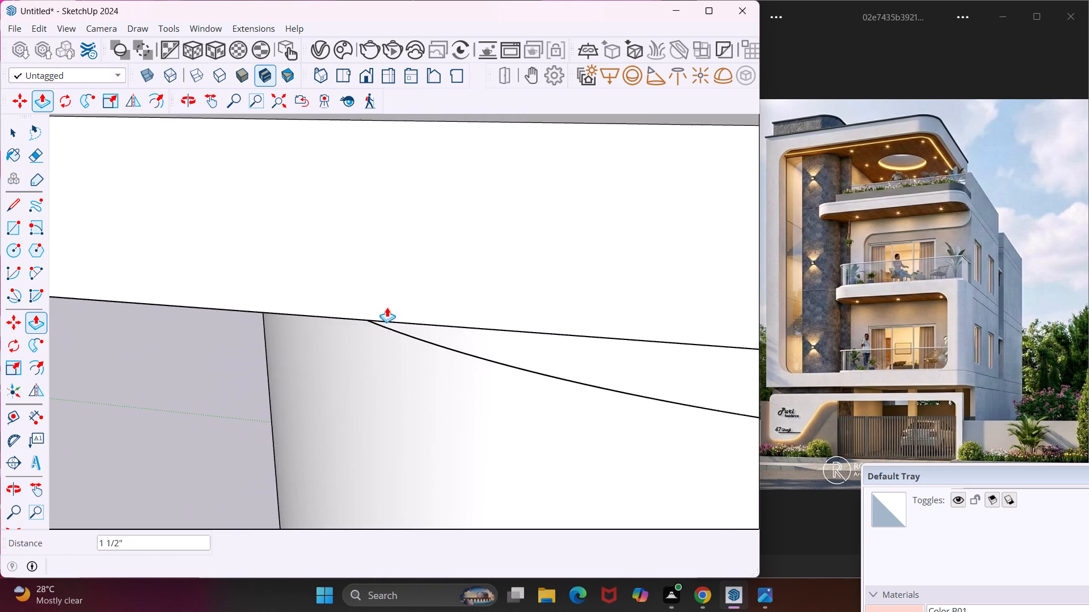
scroll(387, 307, "down", 11)
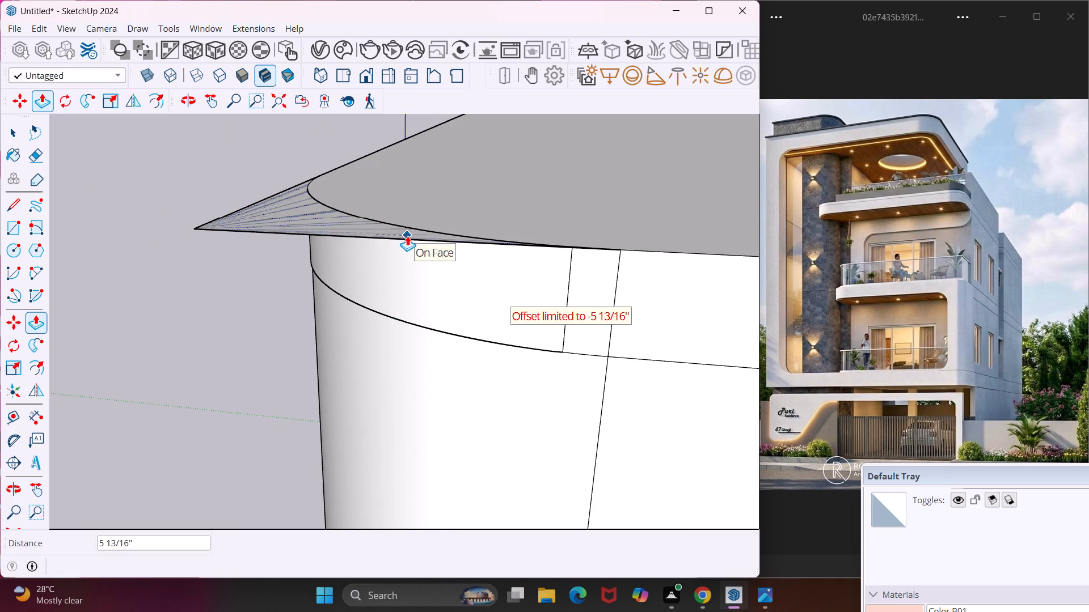
left_click(407, 236)
key("Escape")
key("space")
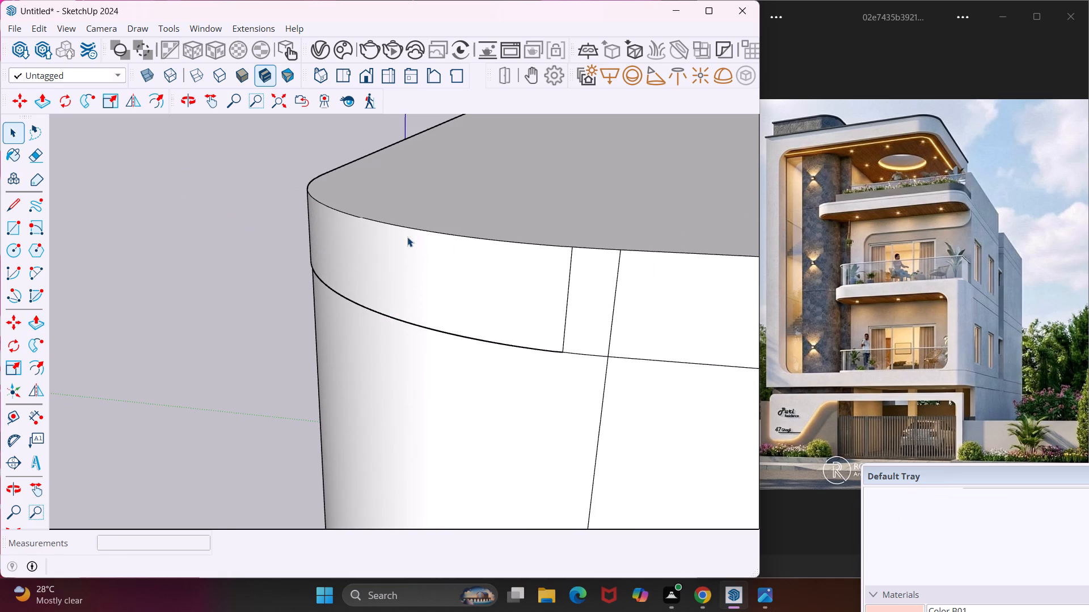
Examine the rounded balcony slab corner and the slabs above it from the side and front of the building.
middle_click_drag(379, 236, 528, 292)
scroll(468, 290, "down", 6)
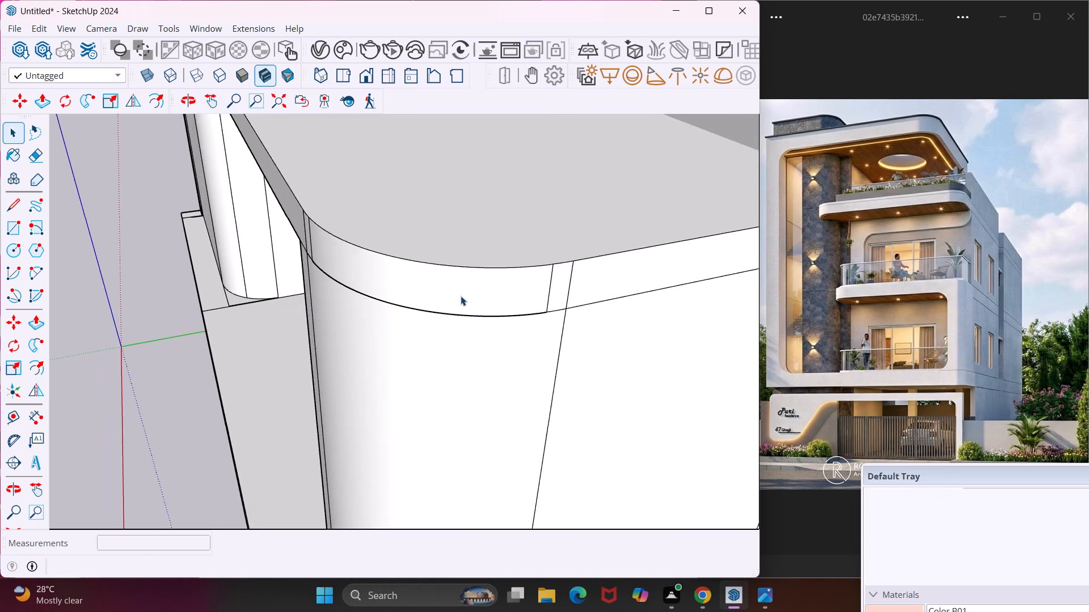
scroll(460, 296, "down", 11)
scroll(454, 301, "down", 13)
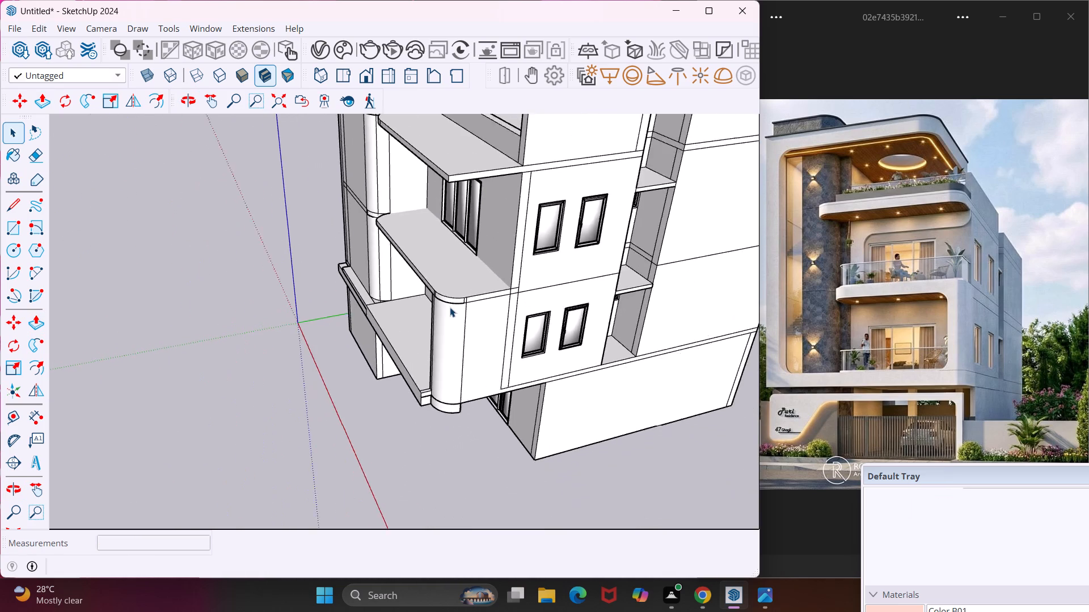
scroll(450, 307, "down", 3)
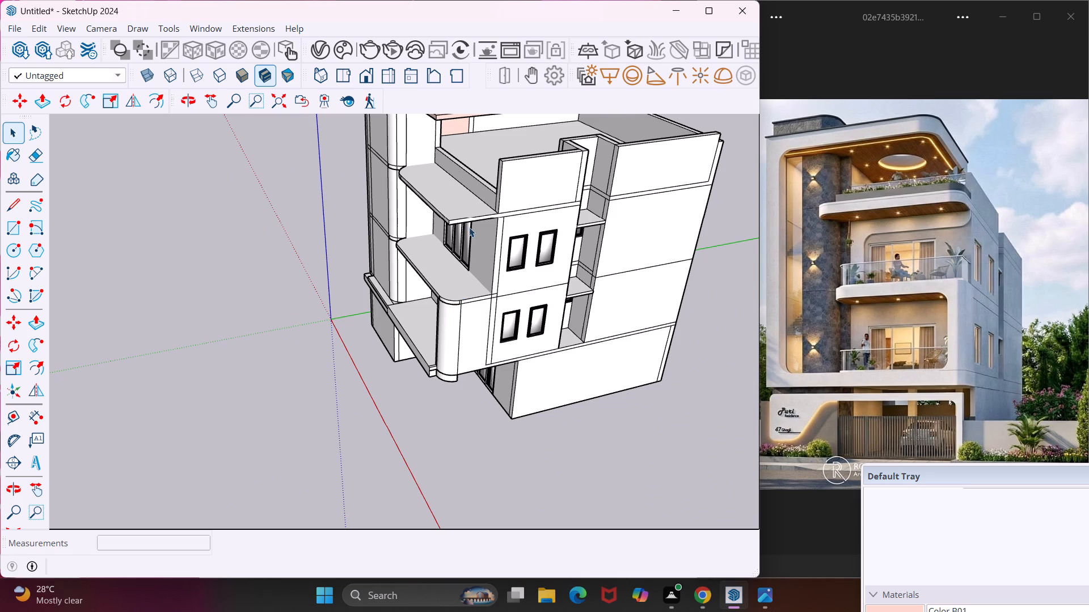
scroll(451, 204, "up", 9)
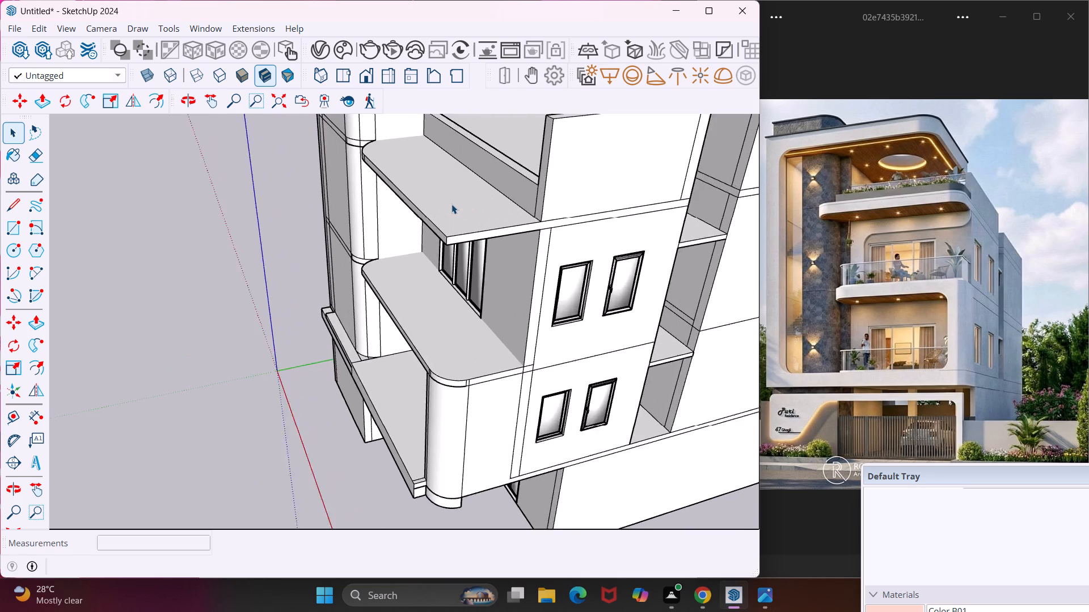
middle_click_drag(451, 204, 672, 216)
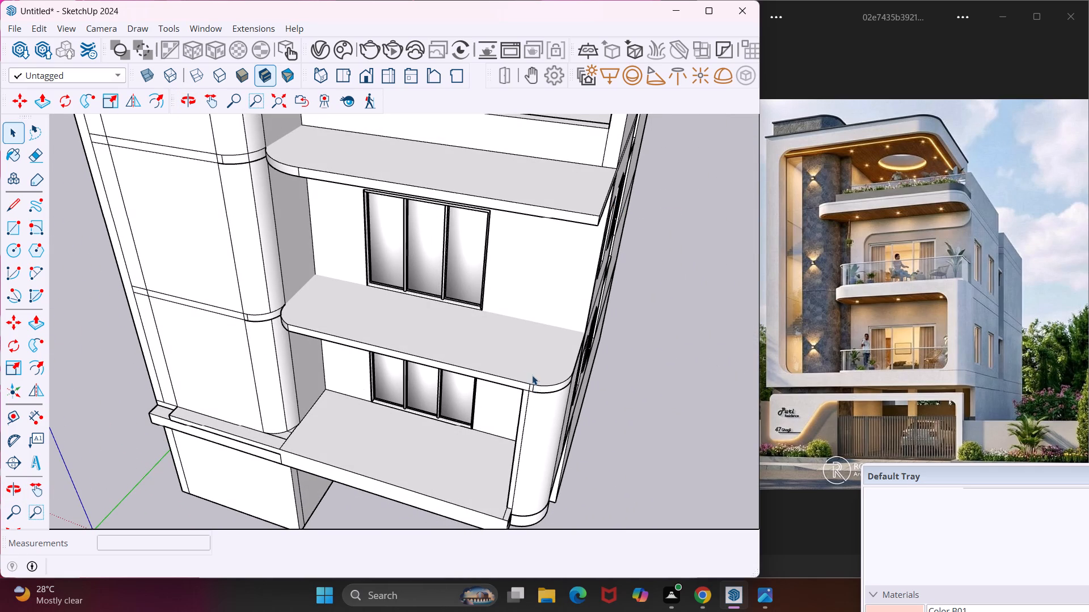
Offset the top face of the newly rounded balcony slab inward by about 8 1/16".
middle_click_drag(531, 375, 291, 415)
scroll(291, 415, "up", 1)
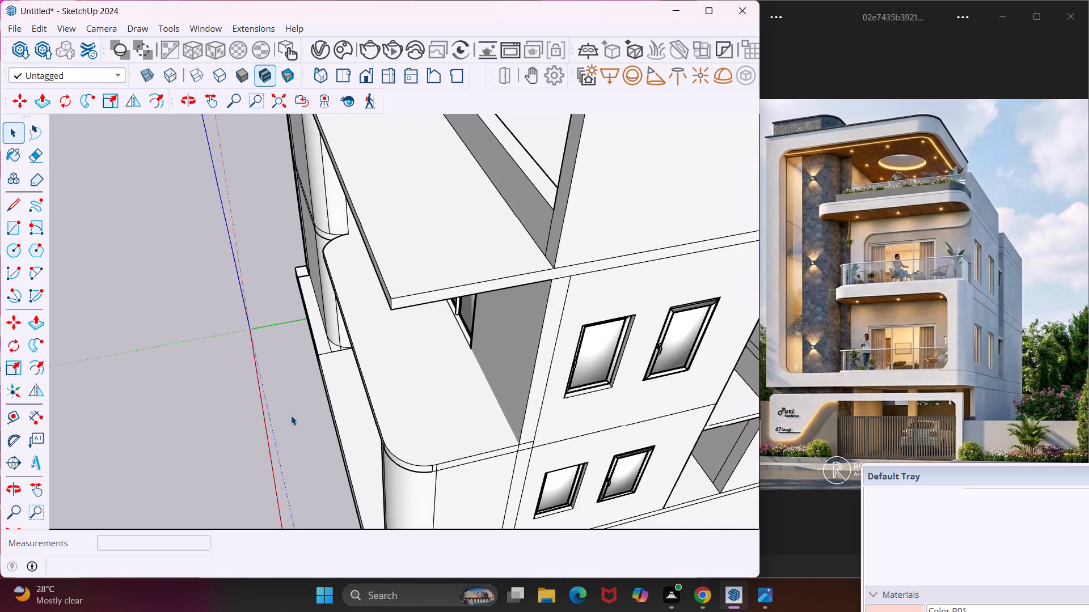
left_click(399, 433)
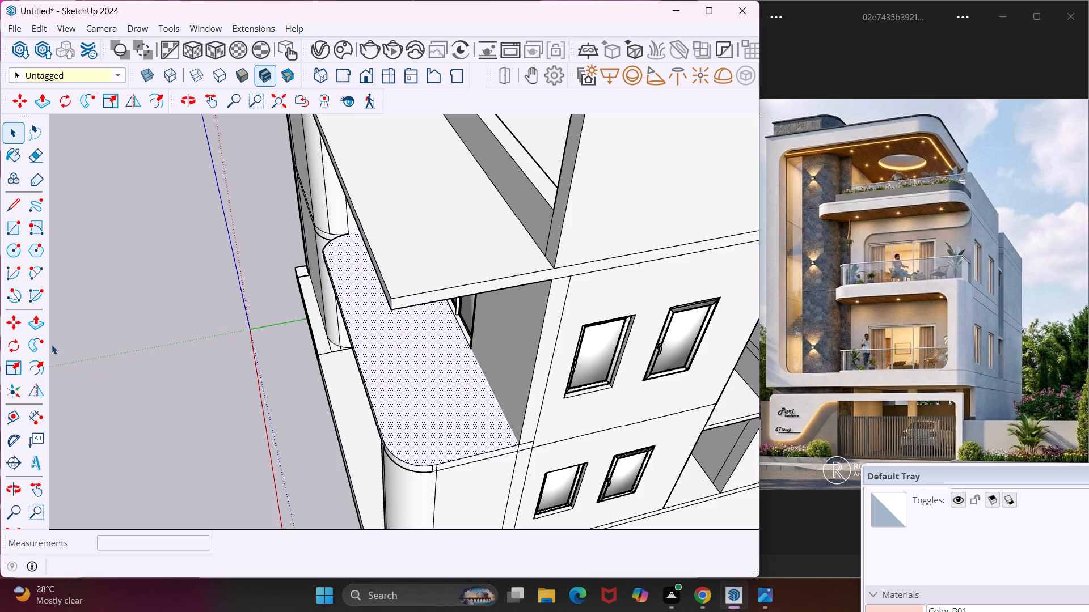
left_click(28, 364)
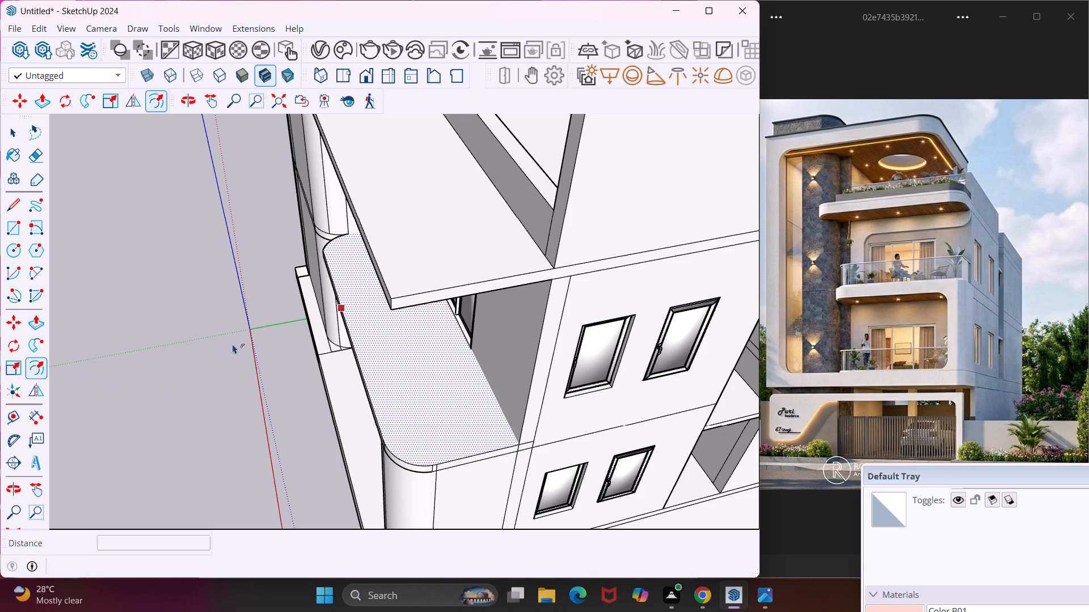
left_click(365, 360)
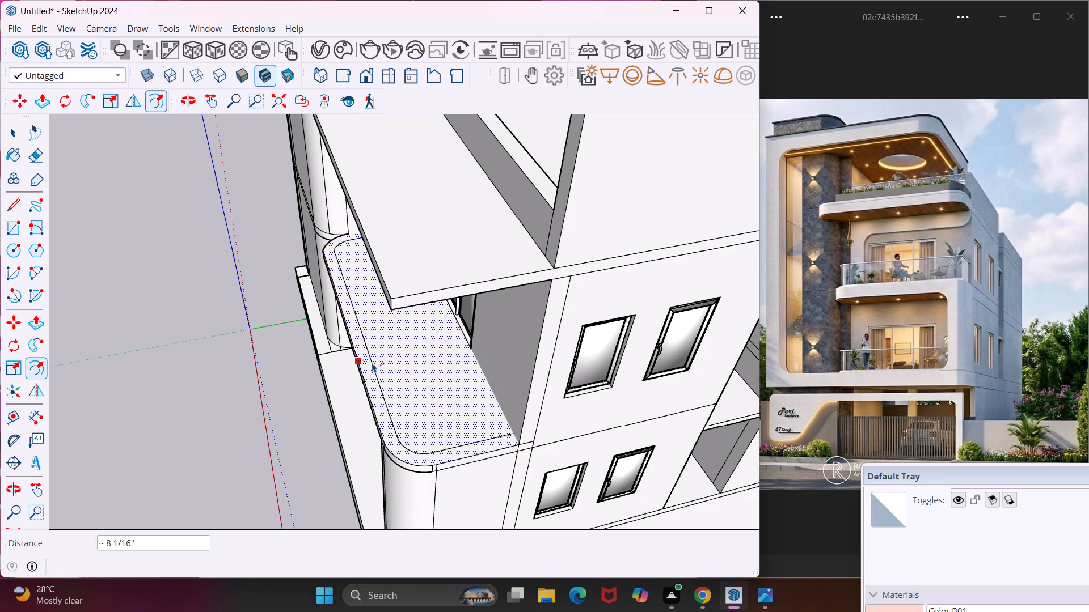
left_click(372, 363)
key("Escape")
key("space")
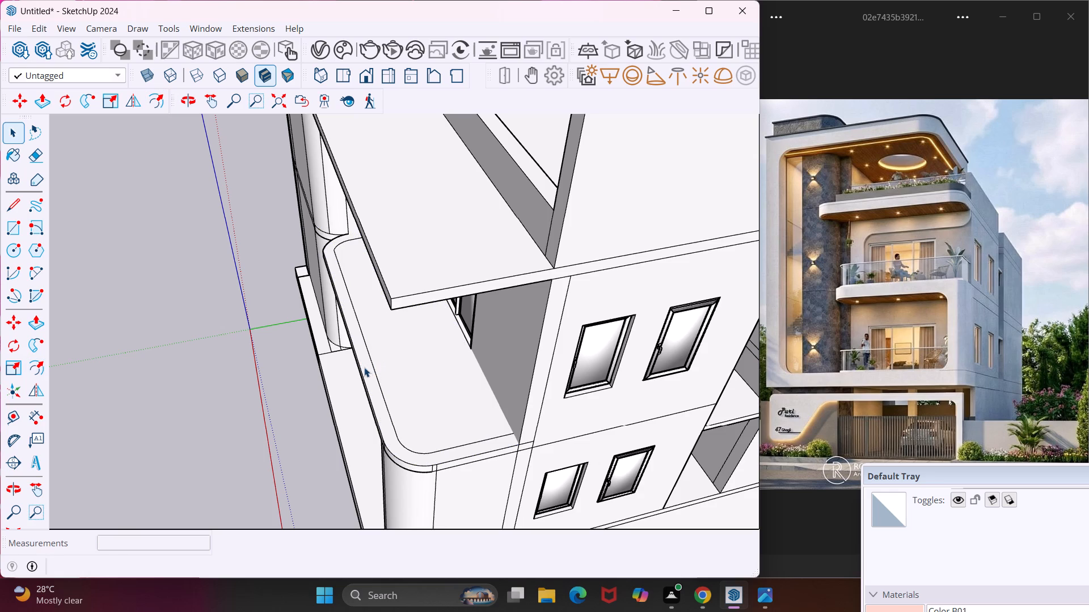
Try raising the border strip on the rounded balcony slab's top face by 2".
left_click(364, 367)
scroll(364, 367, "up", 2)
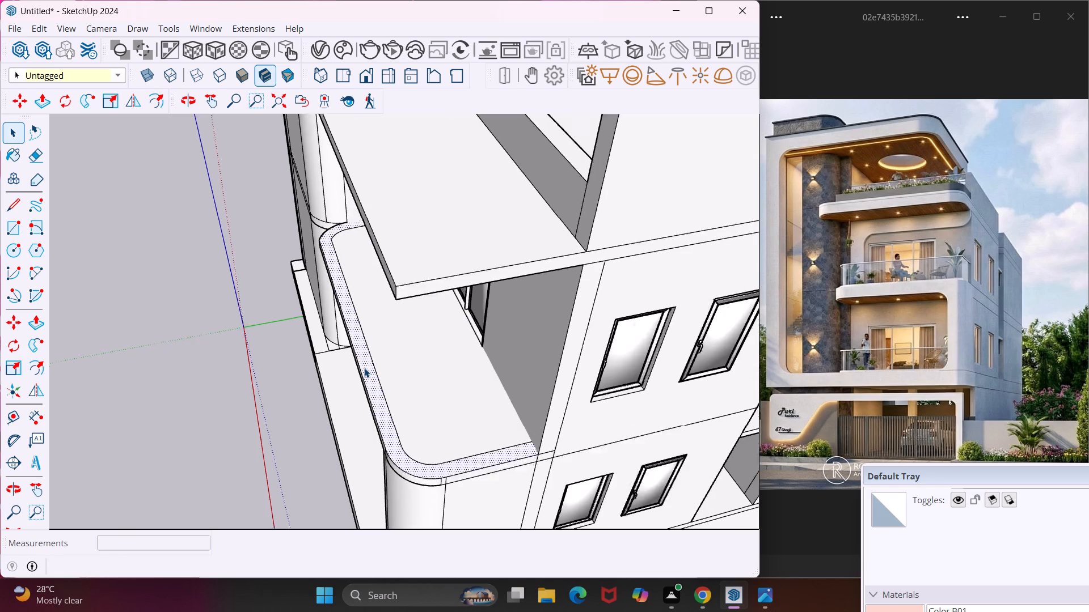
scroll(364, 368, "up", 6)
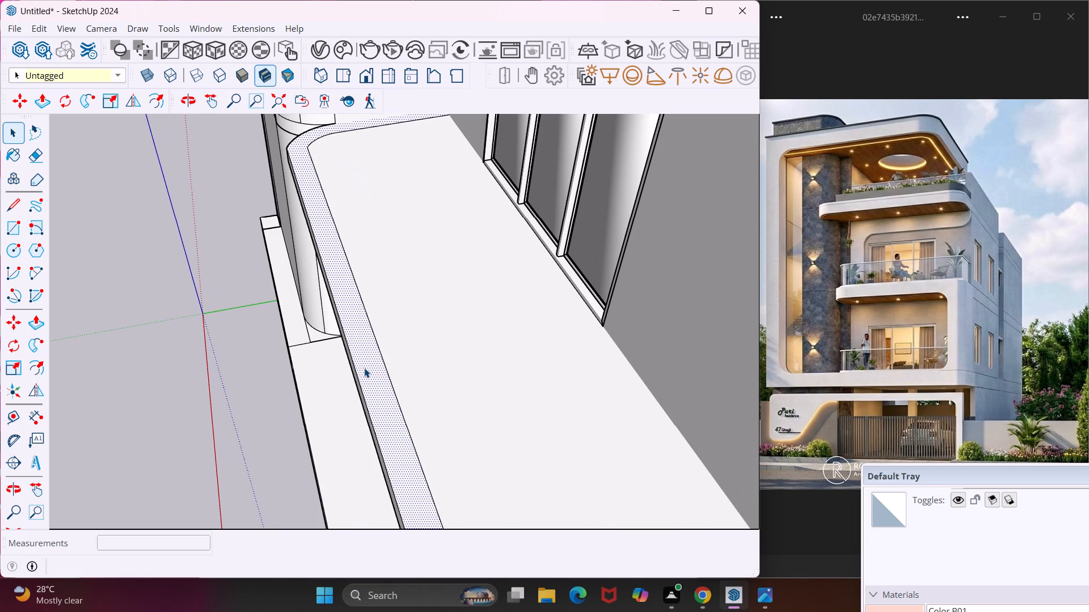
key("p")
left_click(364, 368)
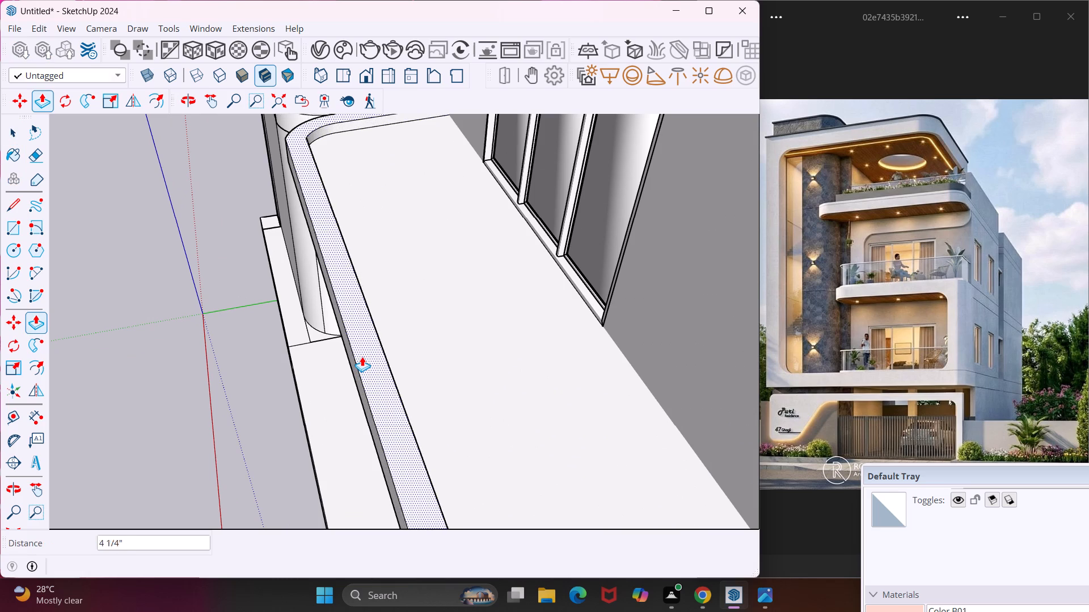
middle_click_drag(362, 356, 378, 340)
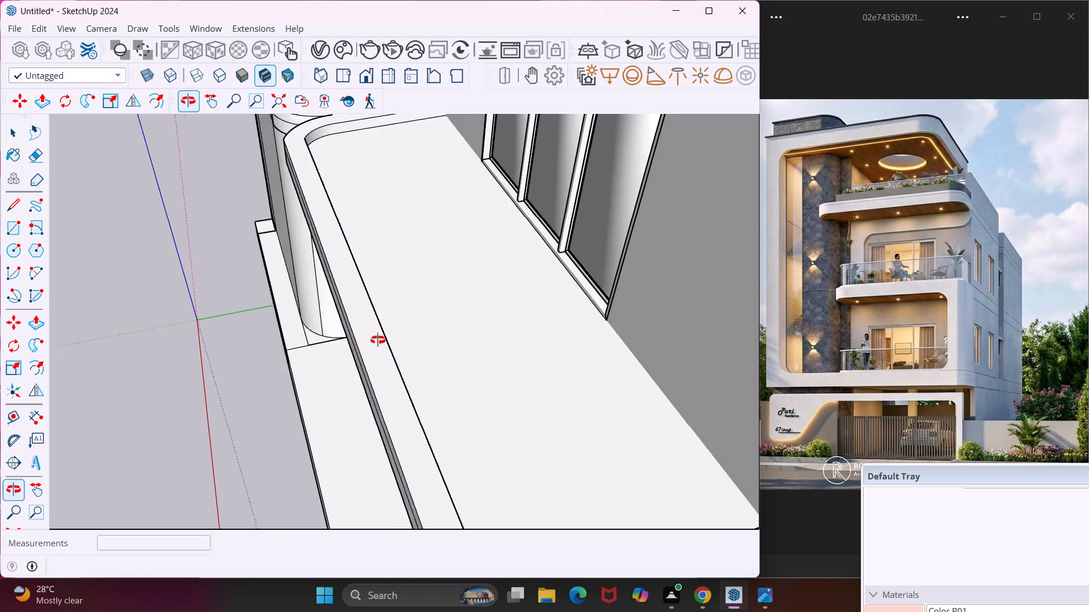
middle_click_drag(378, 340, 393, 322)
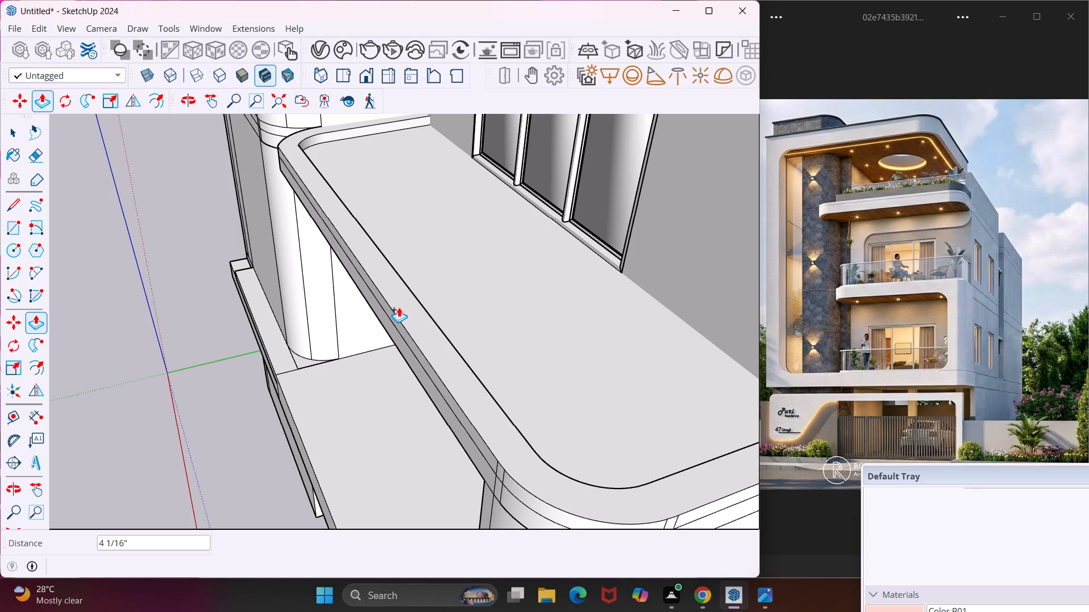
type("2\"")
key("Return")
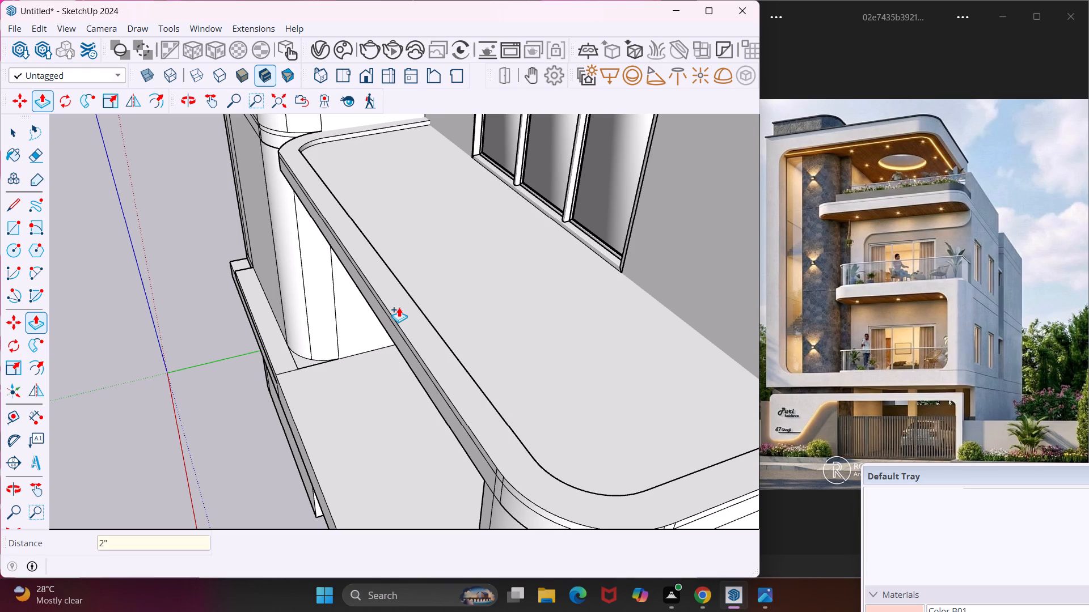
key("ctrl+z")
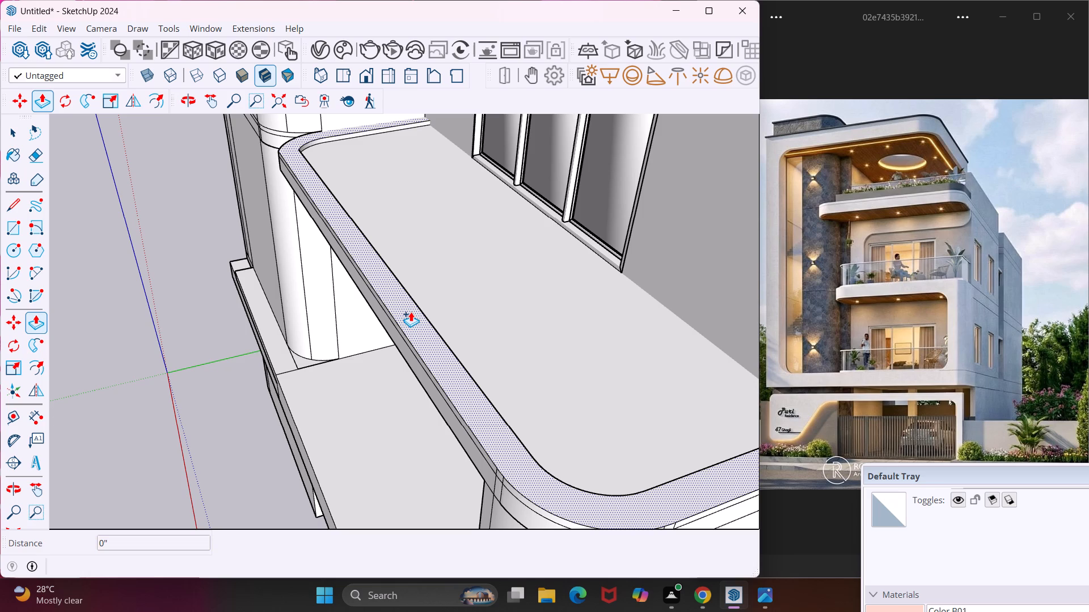
Raise the balcony slab's border strip by 5" with Push/Pull.
left_click(411, 312)
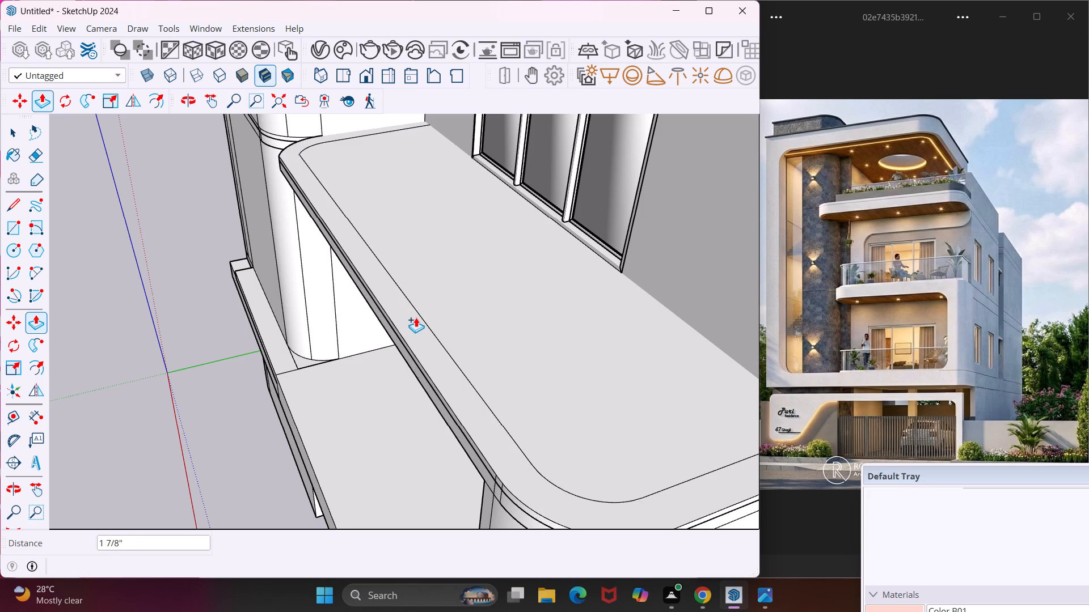
key("Escape")
left_click(416, 323)
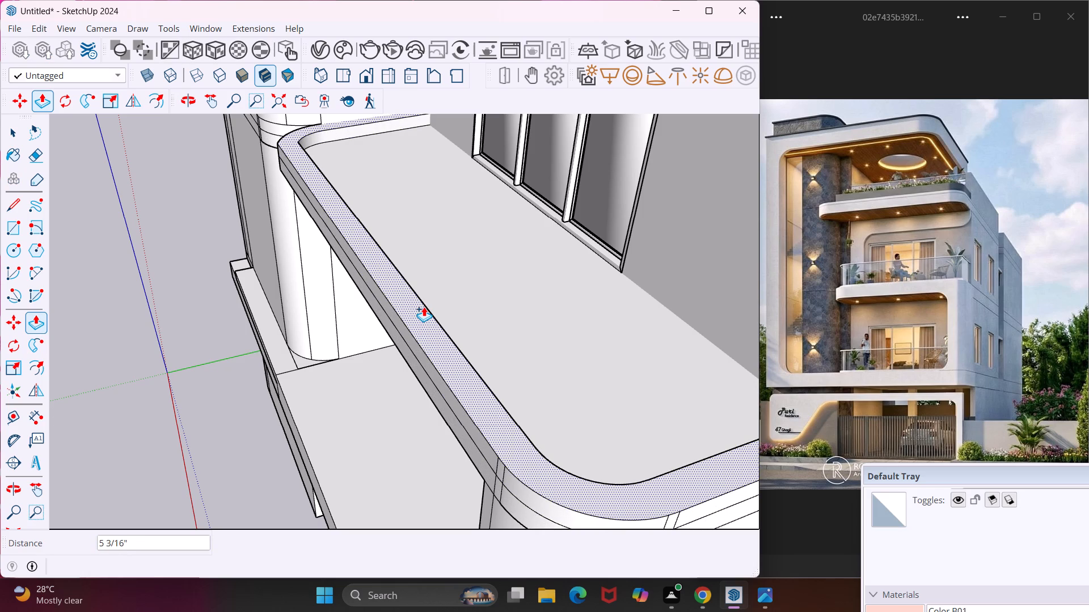
type("5\"")
key("Return")
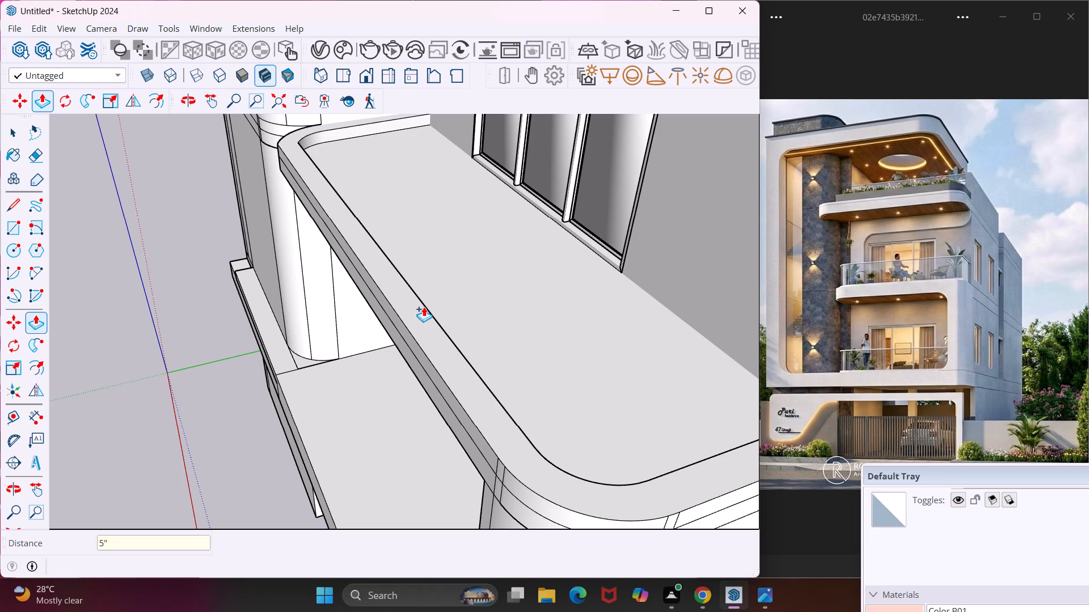
key("Escape")
key("space")
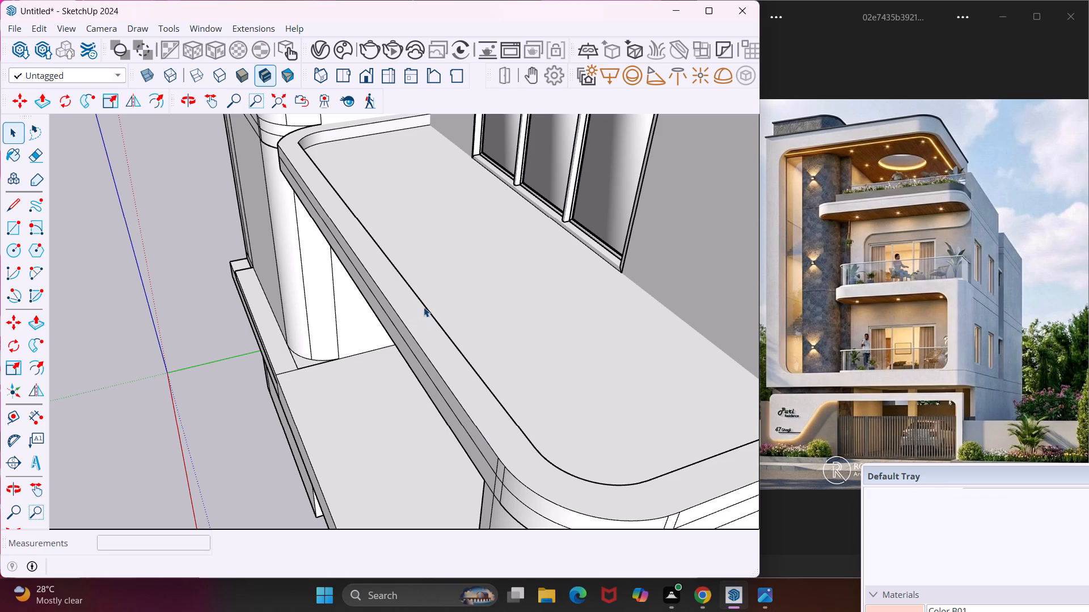
Outline a thin strip in the raised border's top face with two successive inward offsets, about 3 1/8" and about 1 3/4".
left_click(425, 320)
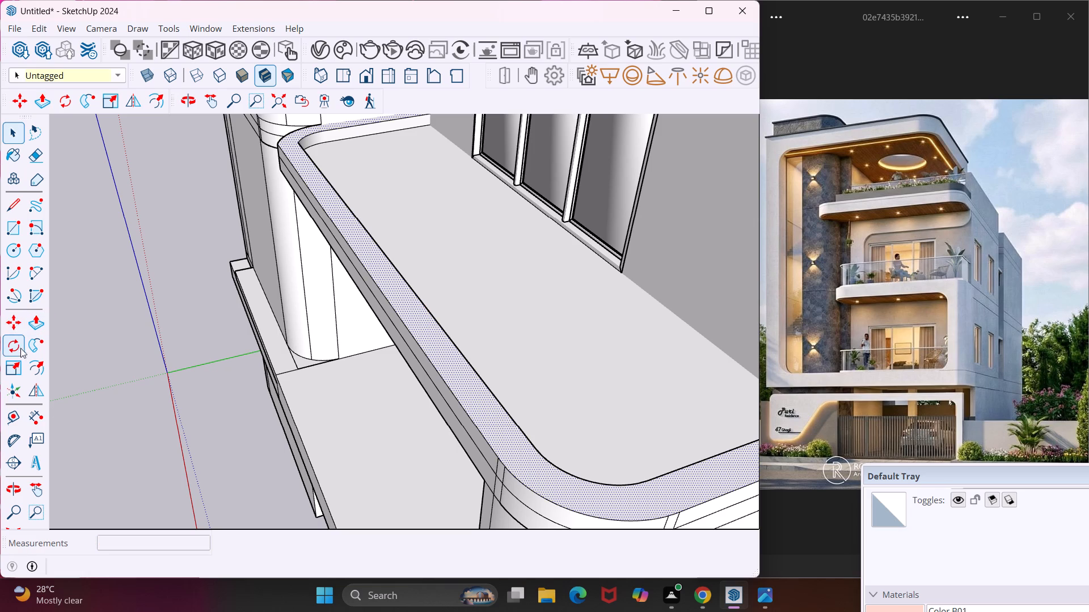
left_click(25, 371)
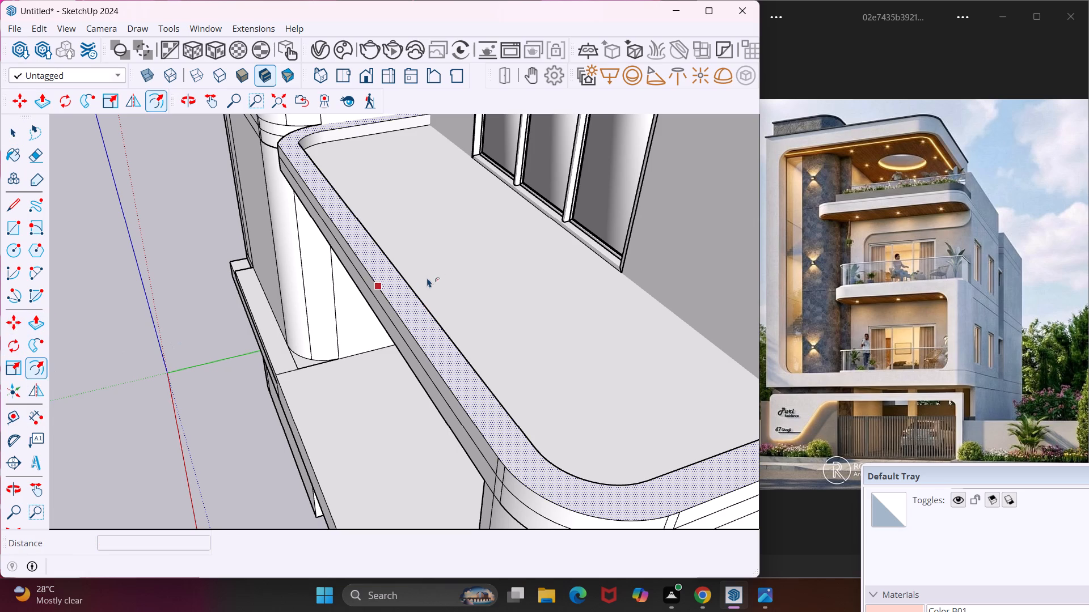
left_click(396, 292)
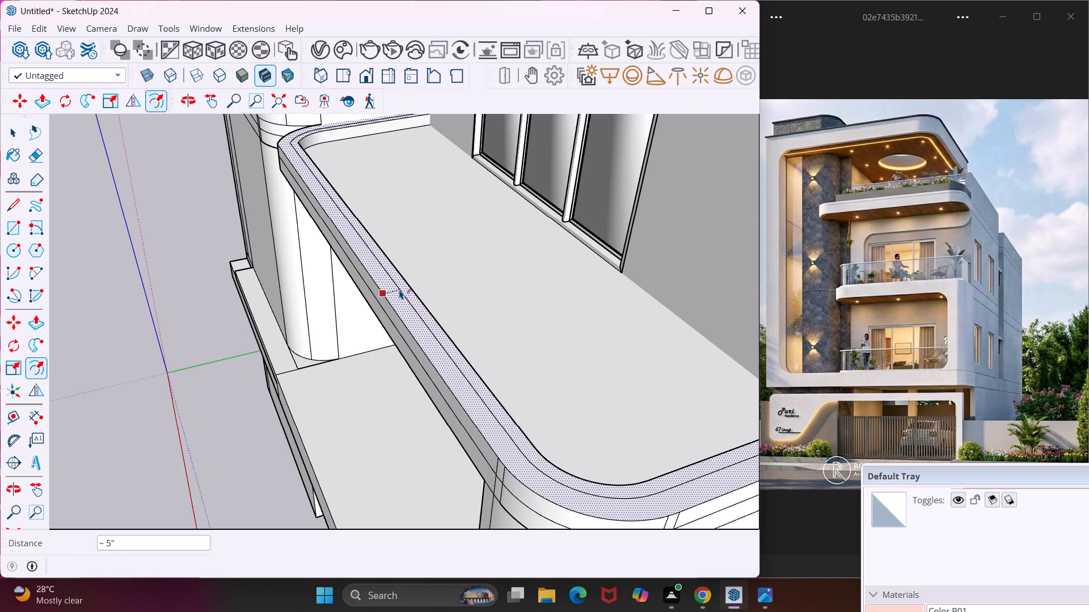
scroll(396, 293, "up", 8)
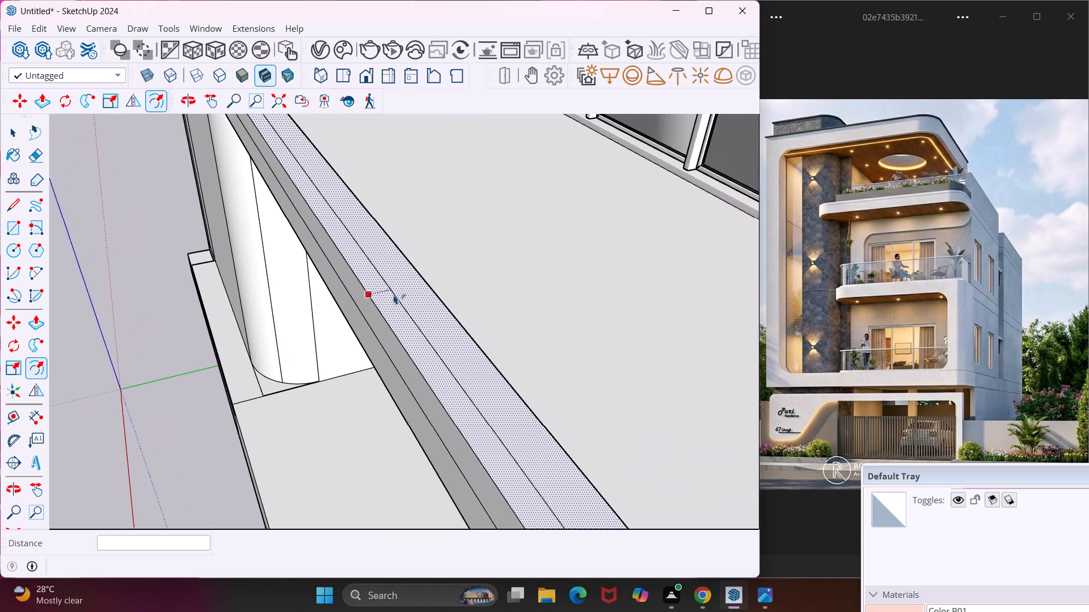
left_click(394, 295)
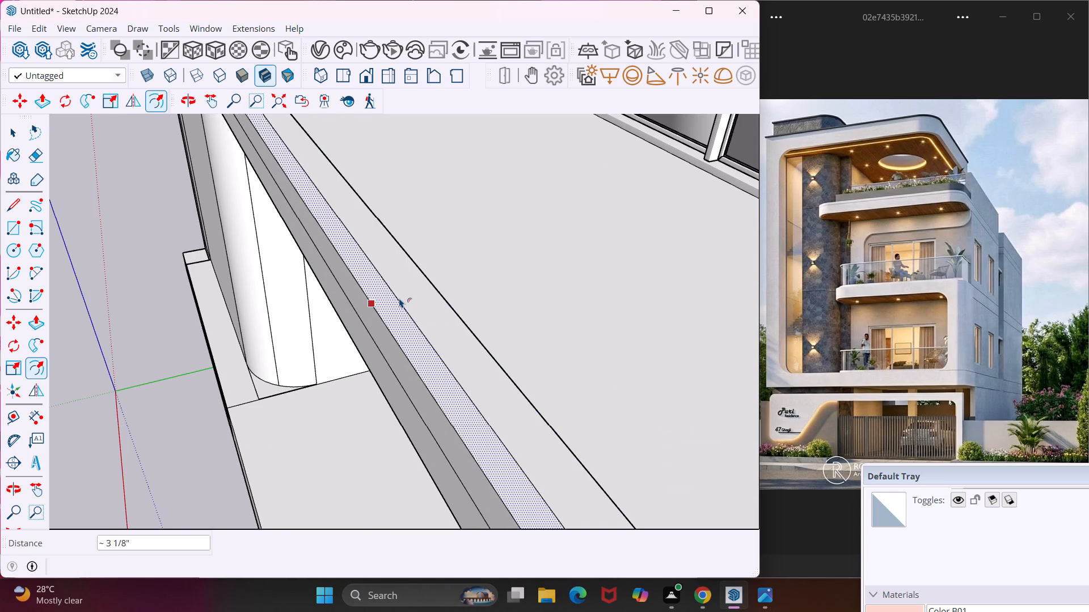
key("Escape")
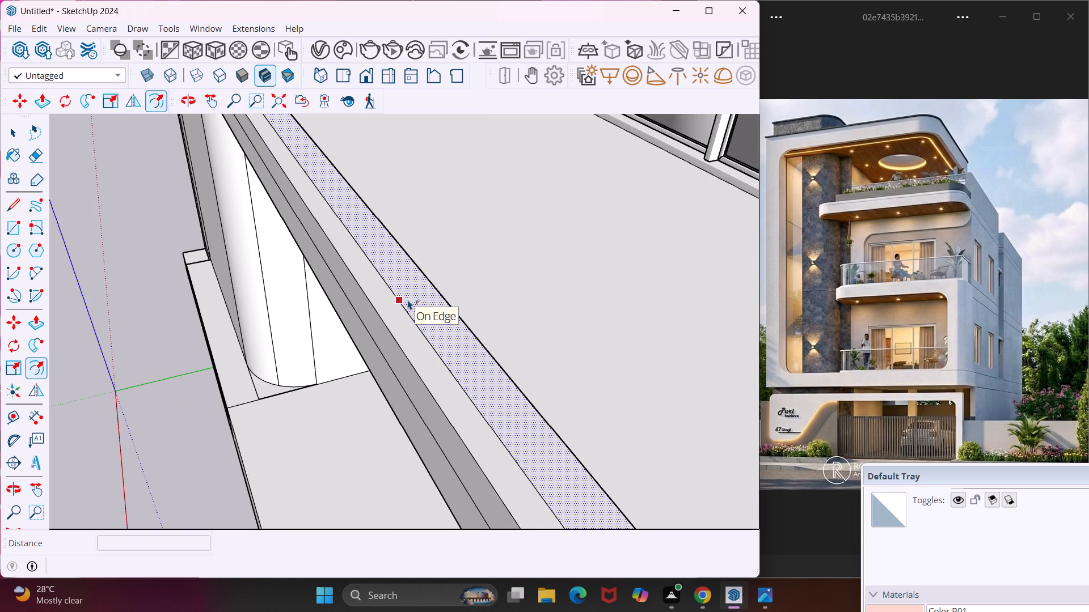
left_click(408, 300)
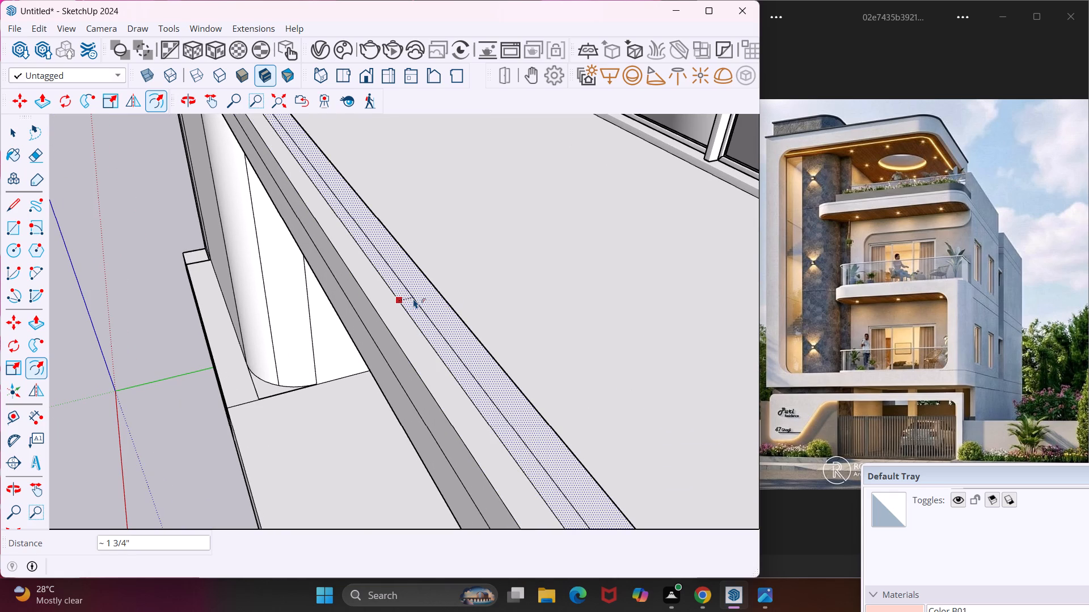
left_click(413, 299)
key("Escape")
Push/Pull the thin middle strip on the balcony border up 4' to form the railing panel.
key("space")
left_click(412, 302)
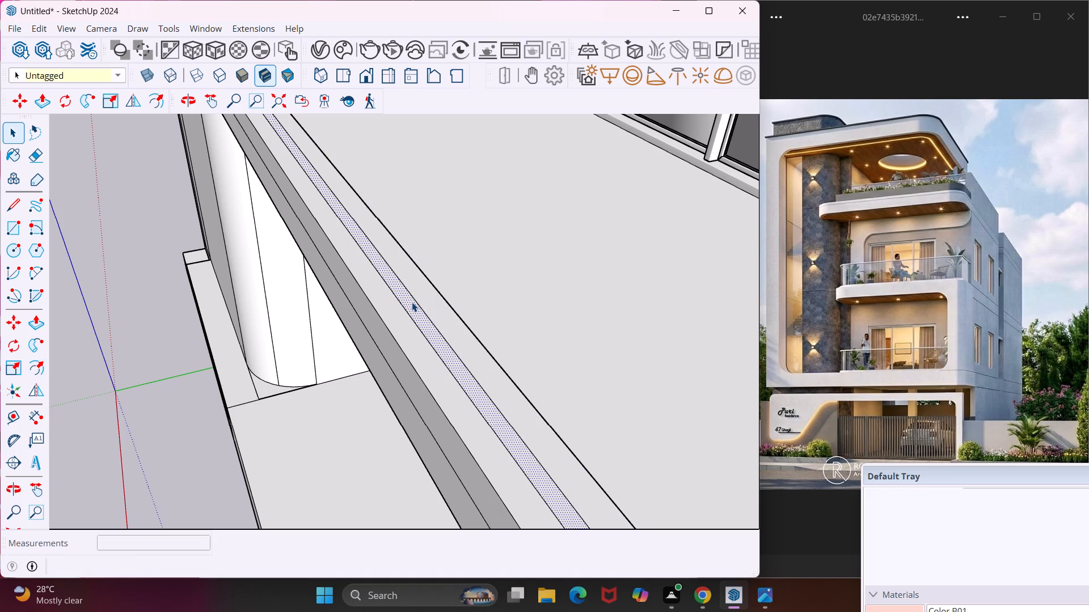
key("p")
left_click(412, 302)
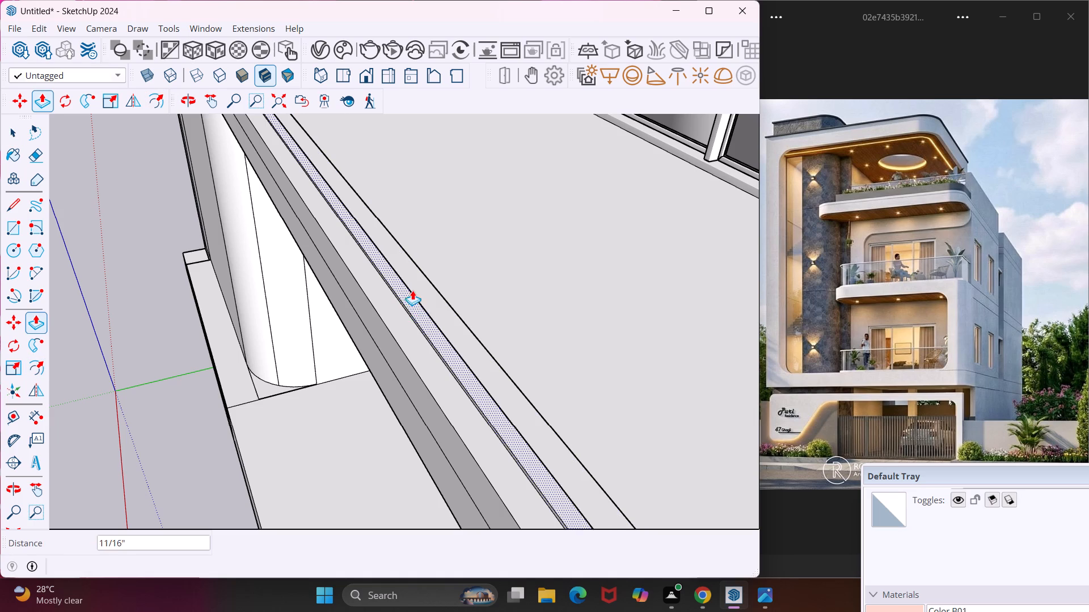
scroll(408, 256, "down", 17)
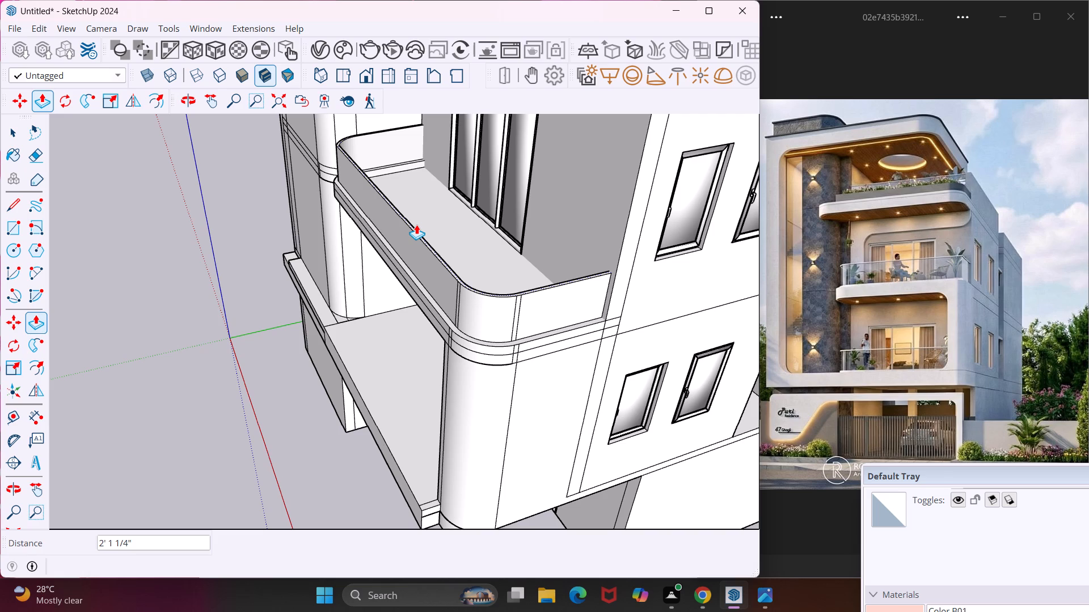
key("4")
key("apostrophe")
key("Return")
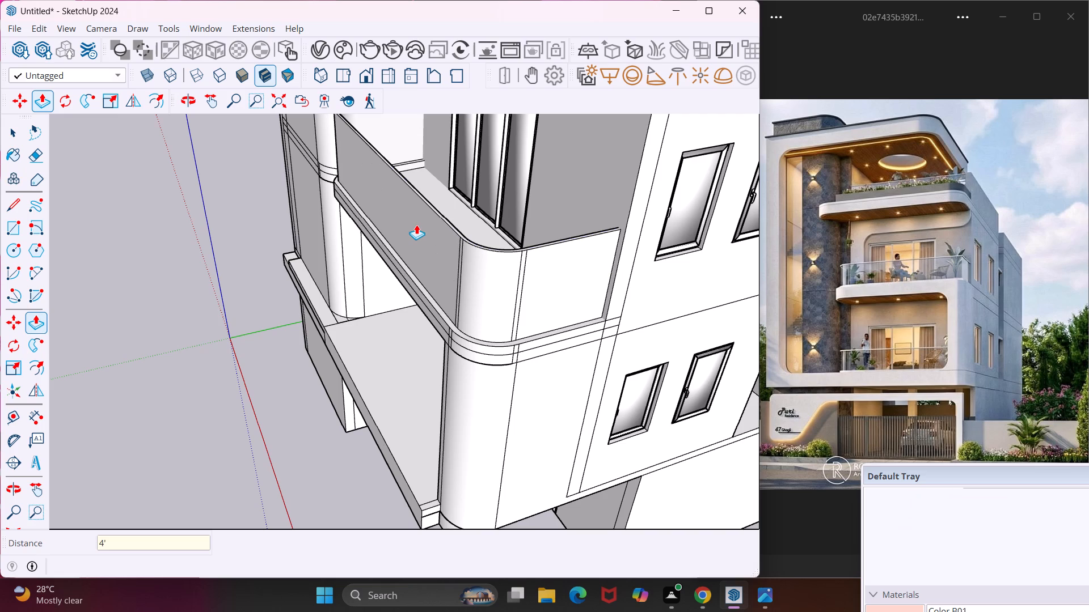
Examine the balcony railing panel and its ends against the house walls from above and from the front.
middle_click_drag(416, 224, 548, 283)
scroll(493, 261, "down", 3)
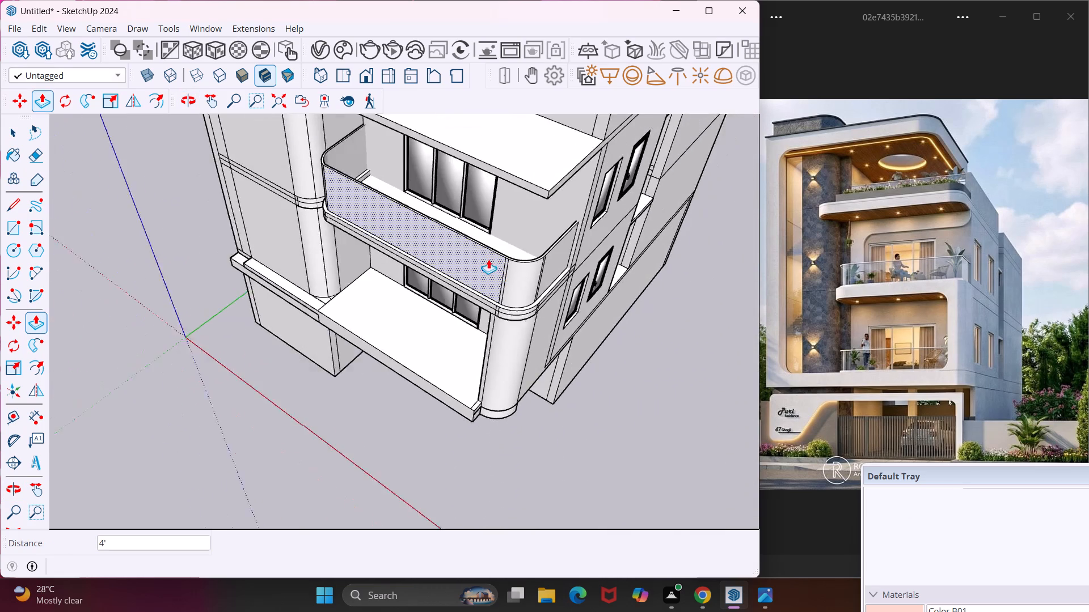
scroll(488, 259, "down", 6)
scroll(483, 256, "up", 1)
middle_click_drag(483, 255, 589, 132)
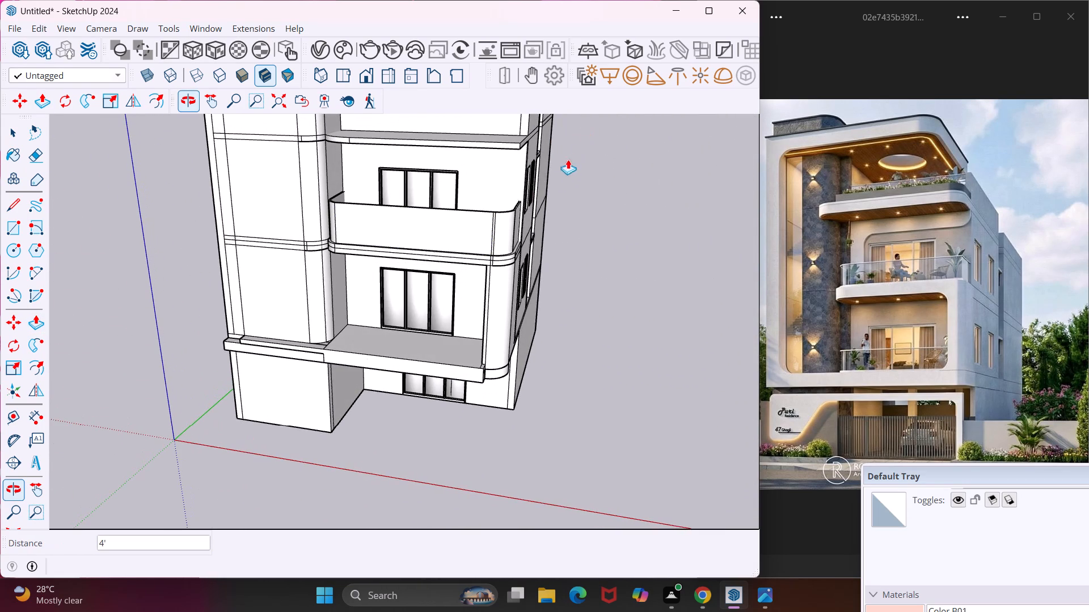
scroll(520, 203, "up", 4)
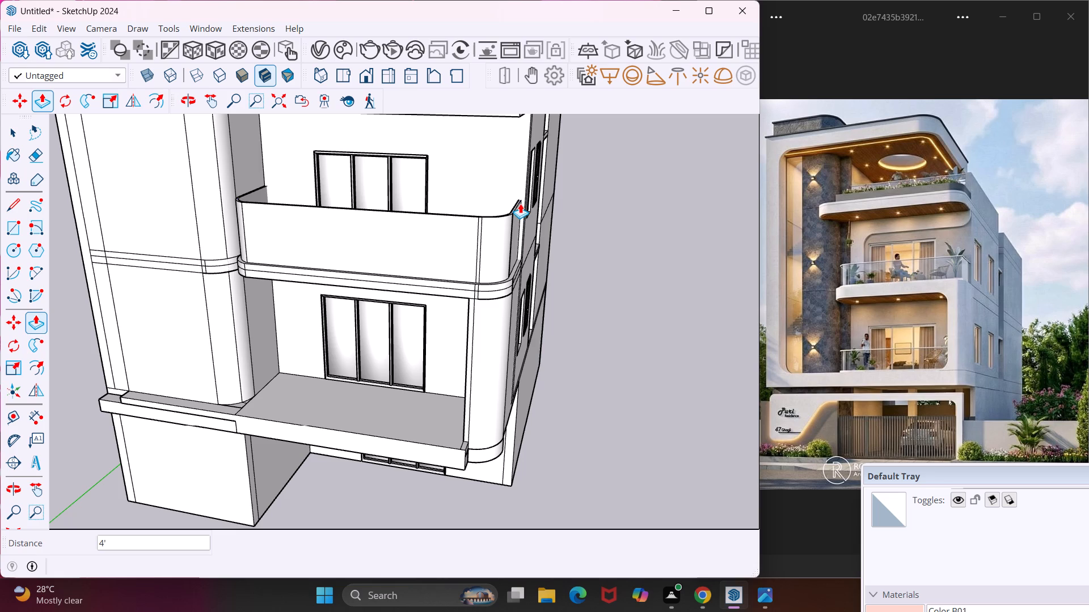
key("Escape")
key("space")
scroll(517, 203, "up", 6)
middle_click_drag(517, 203, 606, 277)
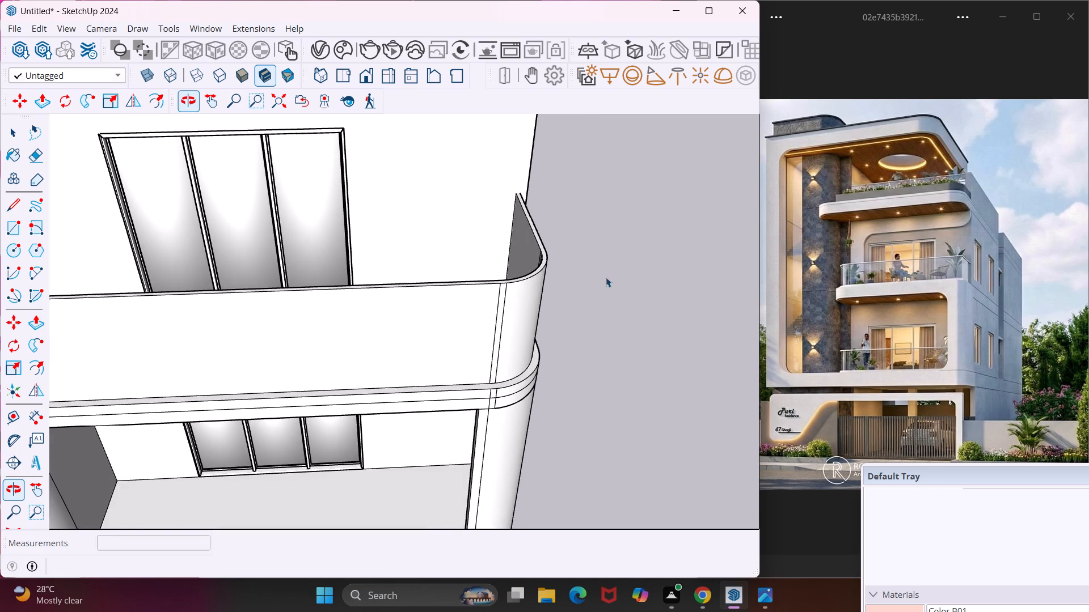
scroll(531, 233, "down", 4)
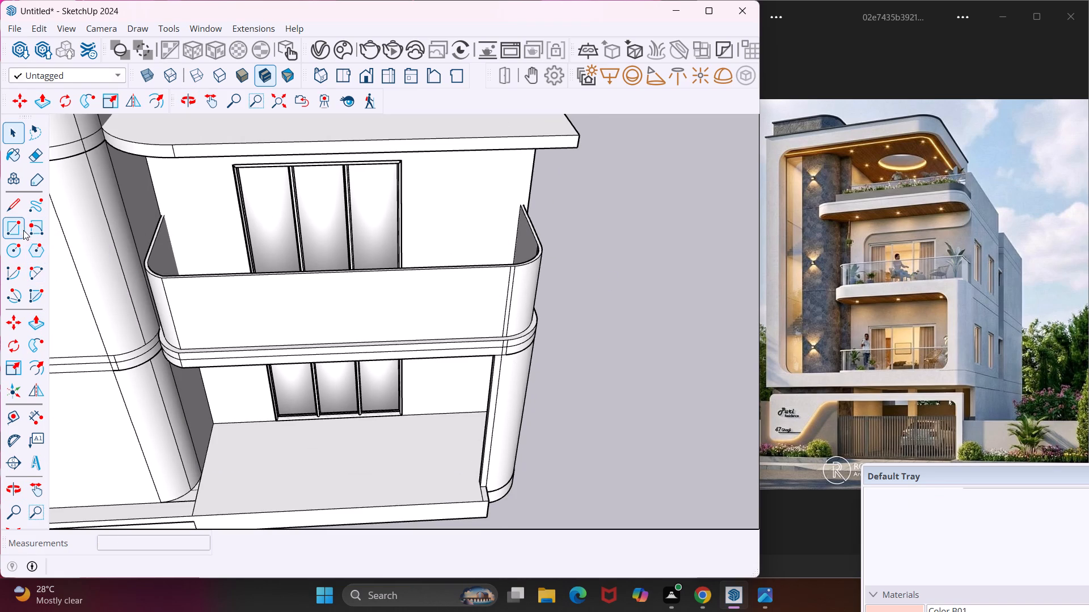
Draw a rectangle about 2 1/4" by 3/4" on the house wall, starting from the top outer corner of the railing panel's end.
left_click(19, 229)
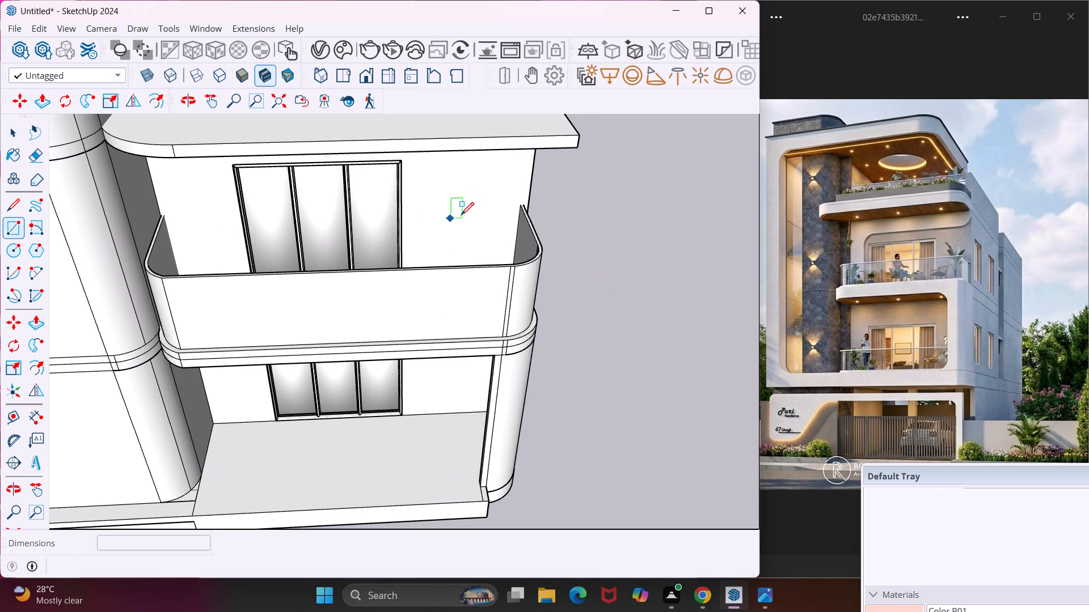
scroll(529, 205, "up", 14)
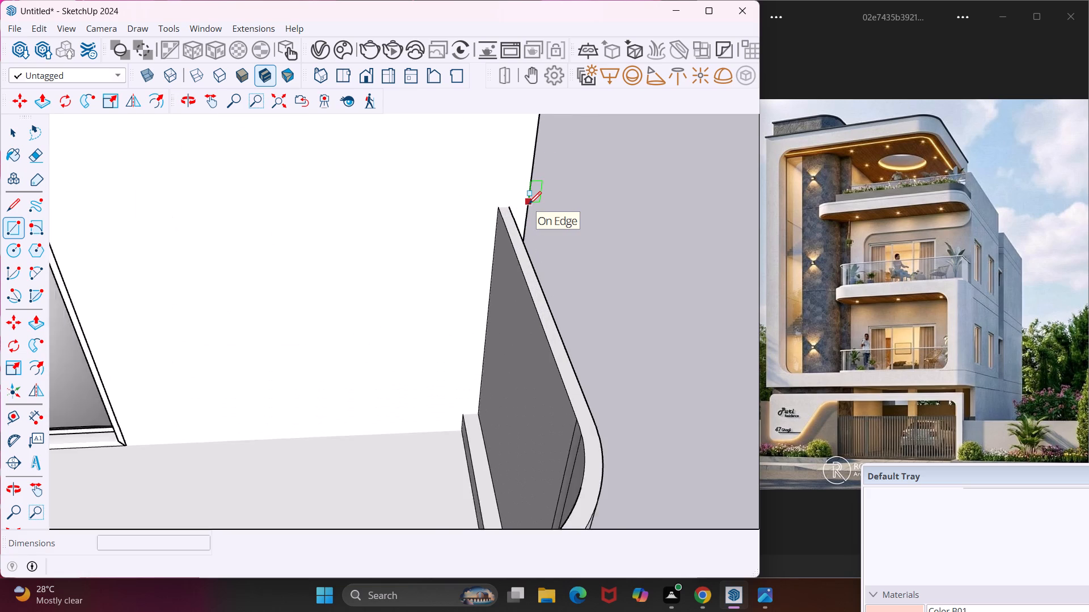
scroll(524, 205, "up", 5)
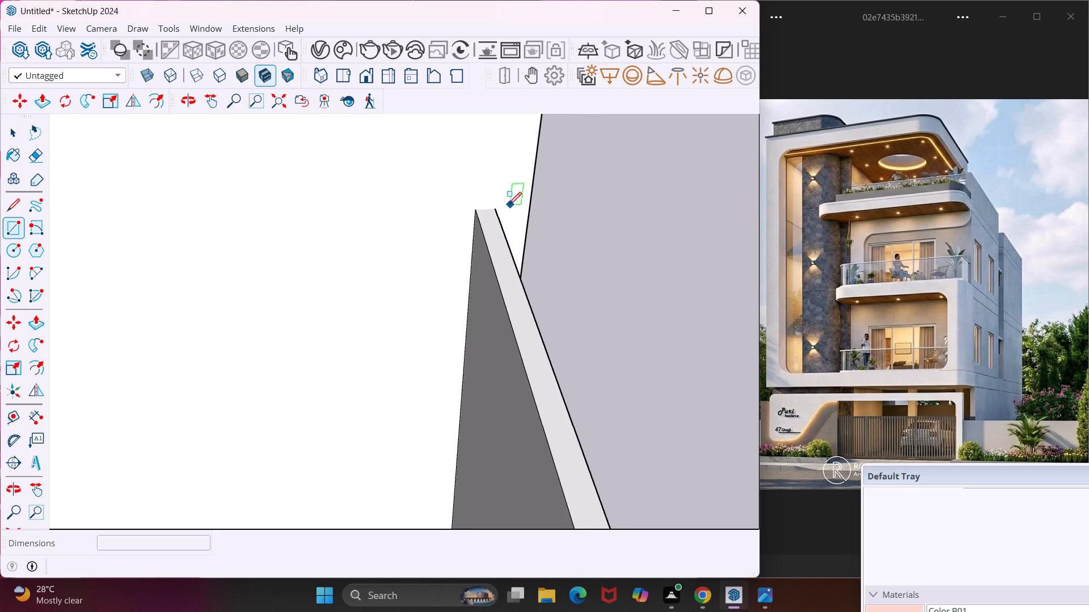
left_click(508, 205)
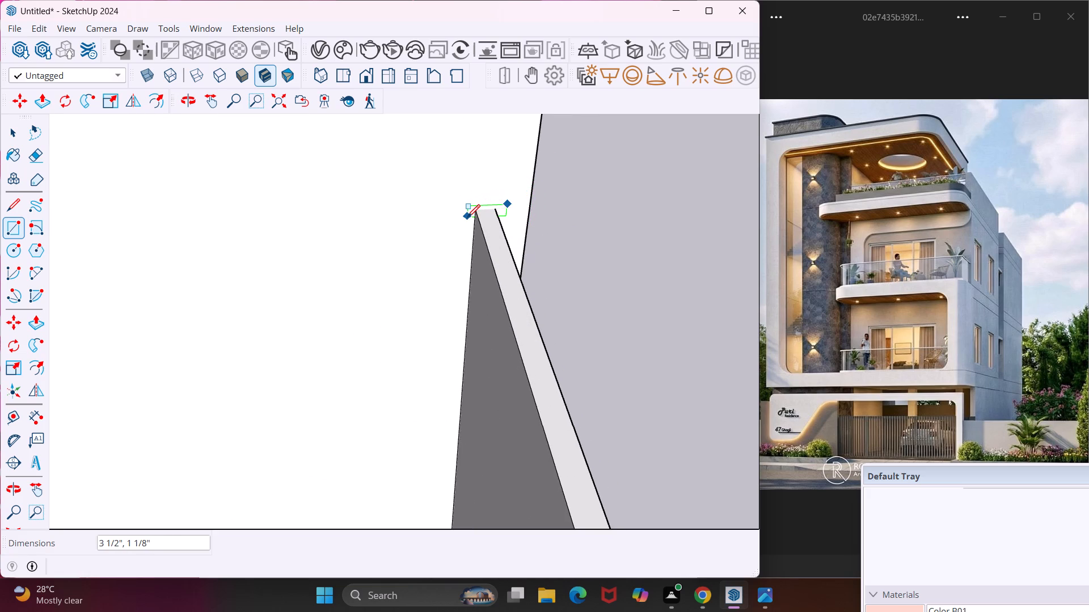
key("Escape")
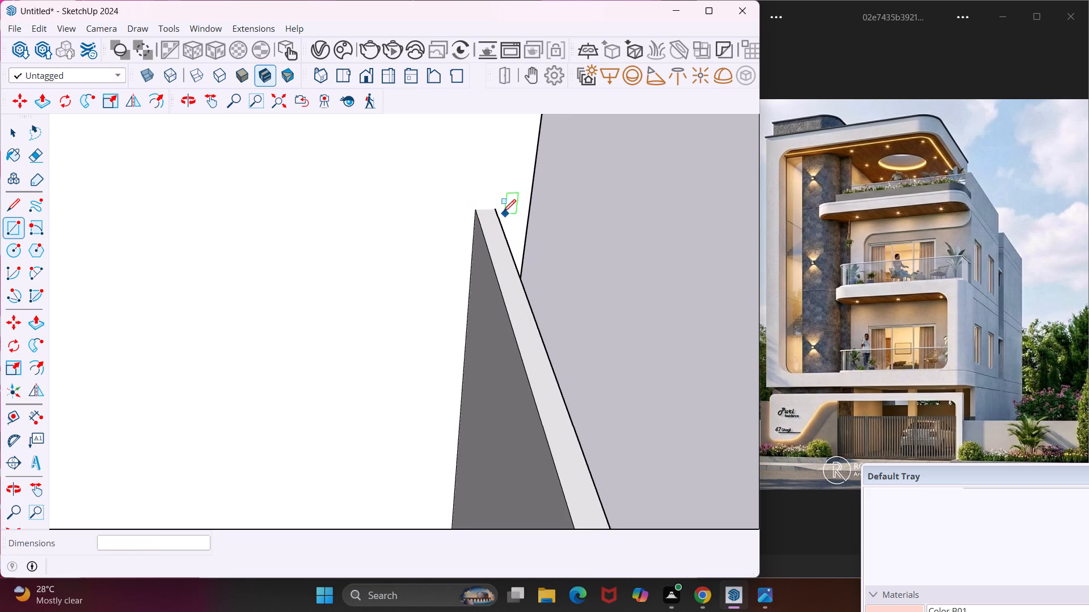
scroll(496, 208, "up", 8)
left_click(496, 208)
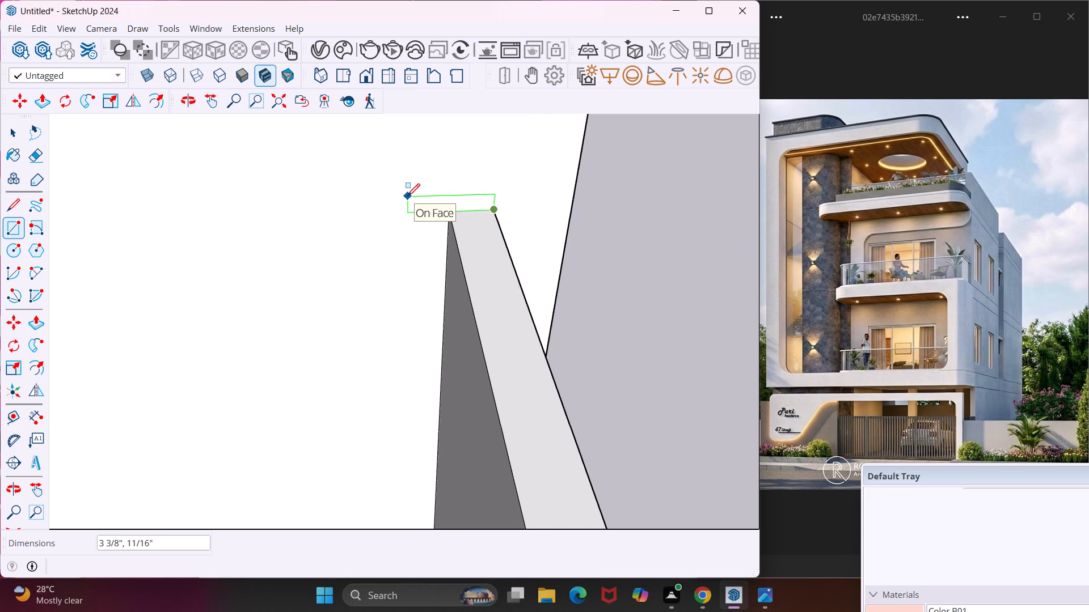
left_click(437, 194)
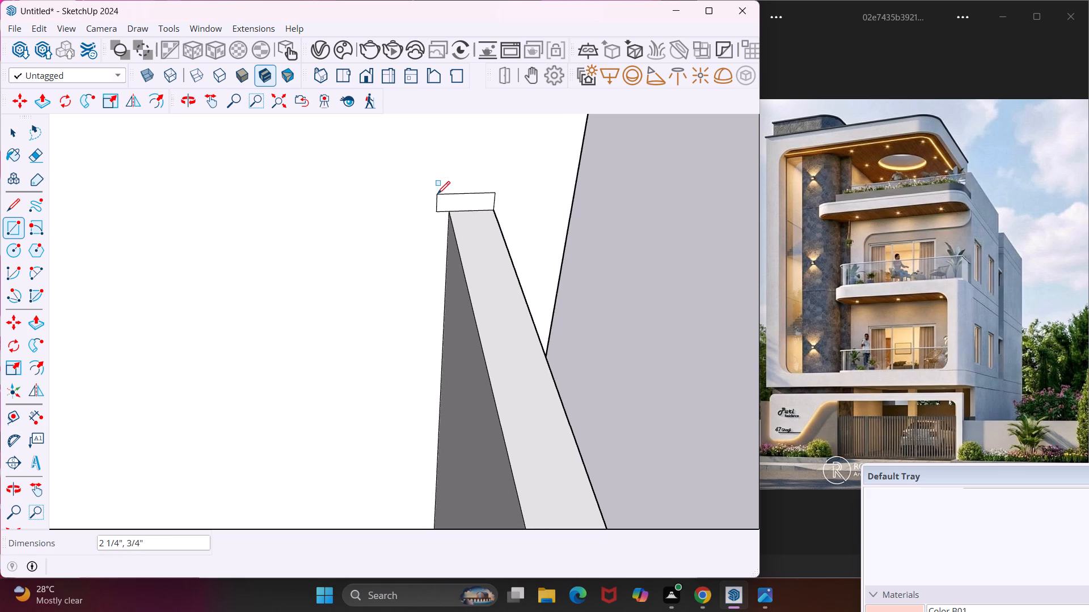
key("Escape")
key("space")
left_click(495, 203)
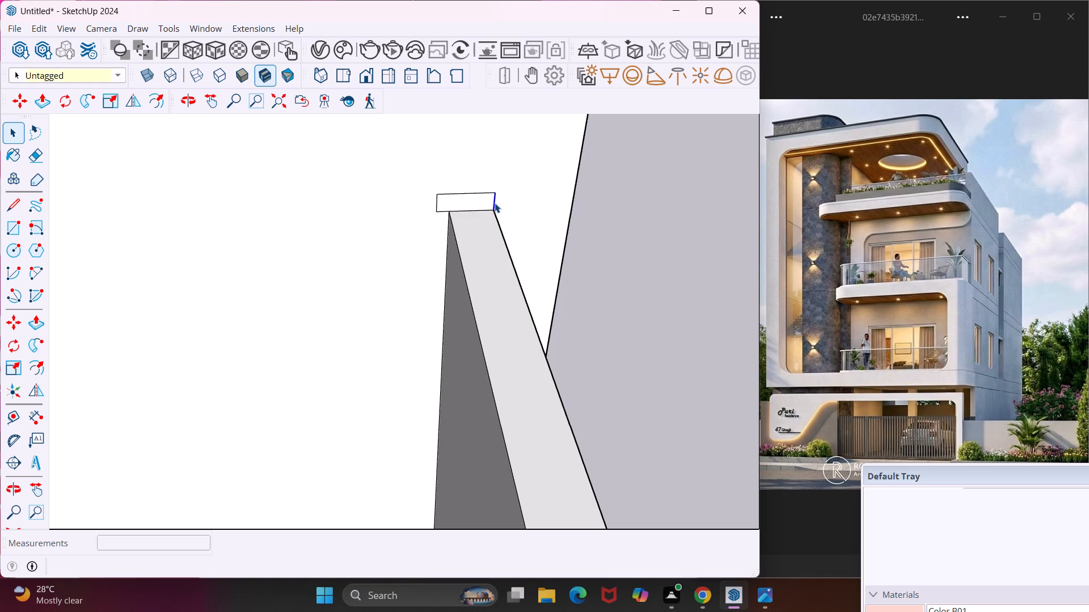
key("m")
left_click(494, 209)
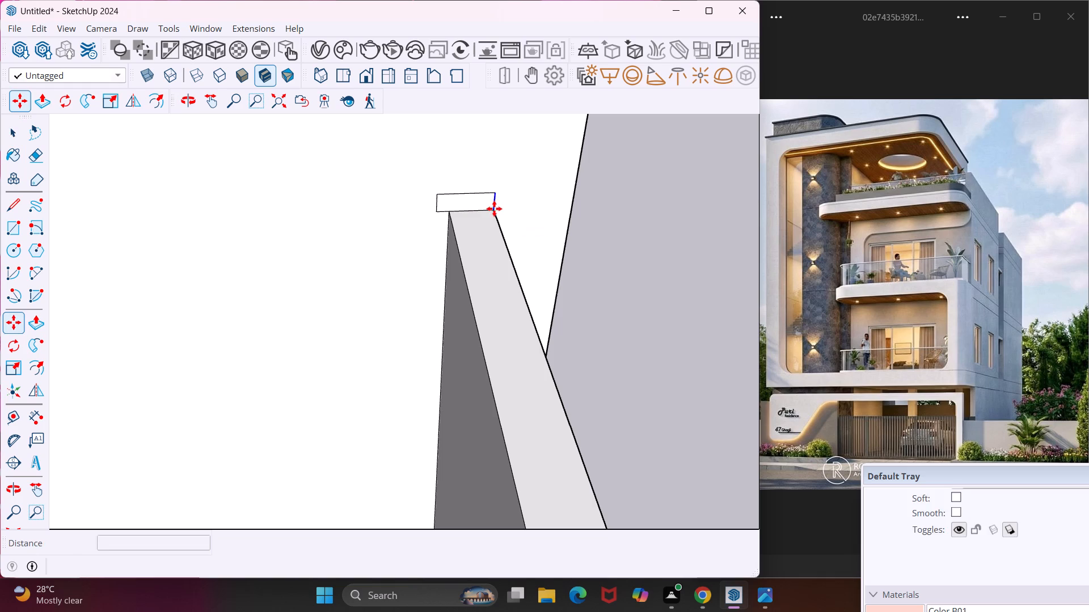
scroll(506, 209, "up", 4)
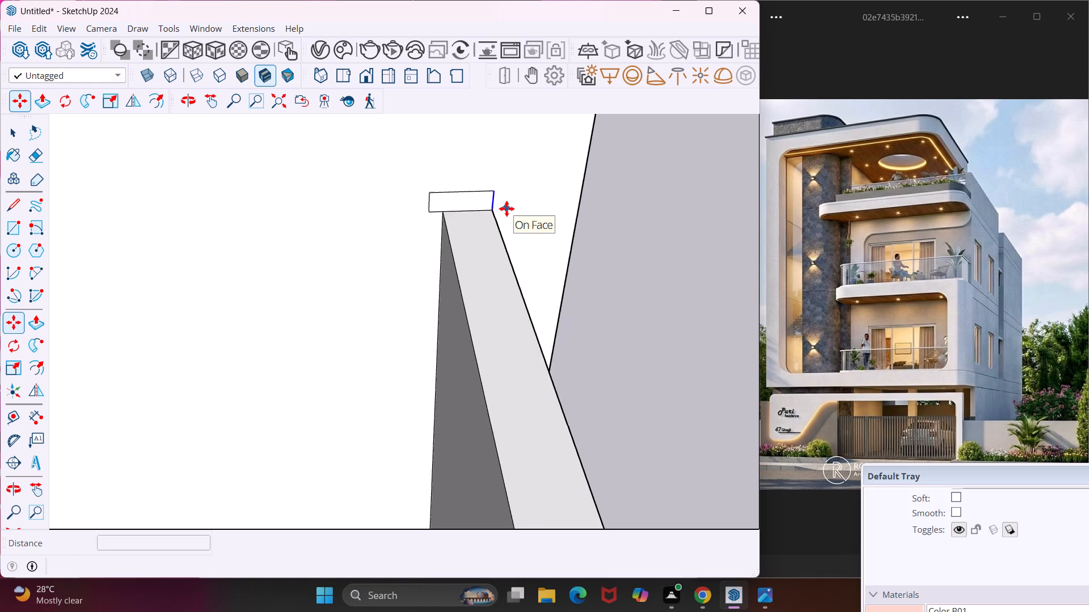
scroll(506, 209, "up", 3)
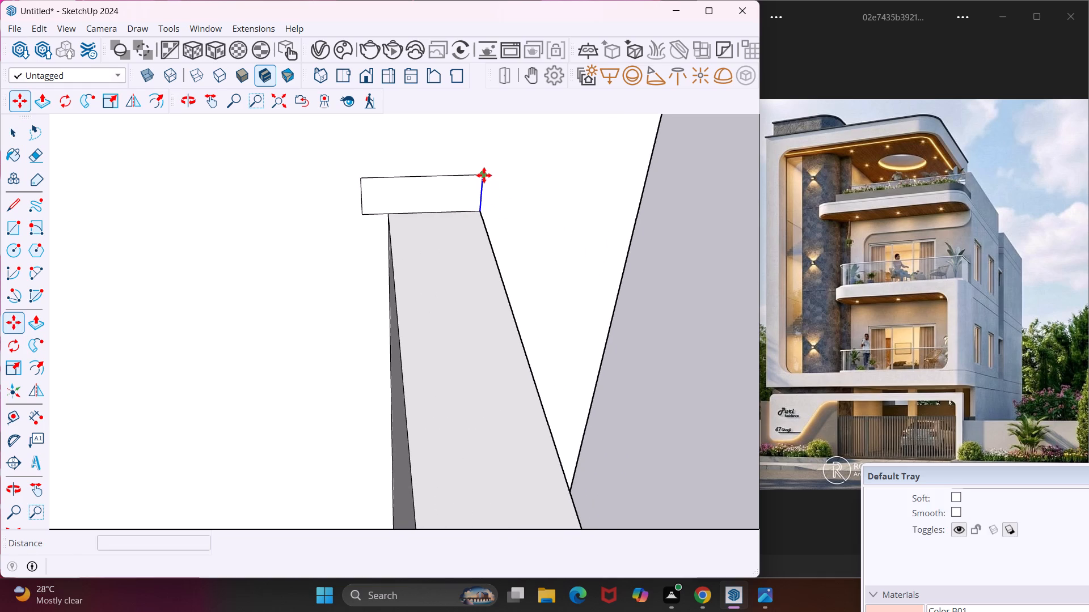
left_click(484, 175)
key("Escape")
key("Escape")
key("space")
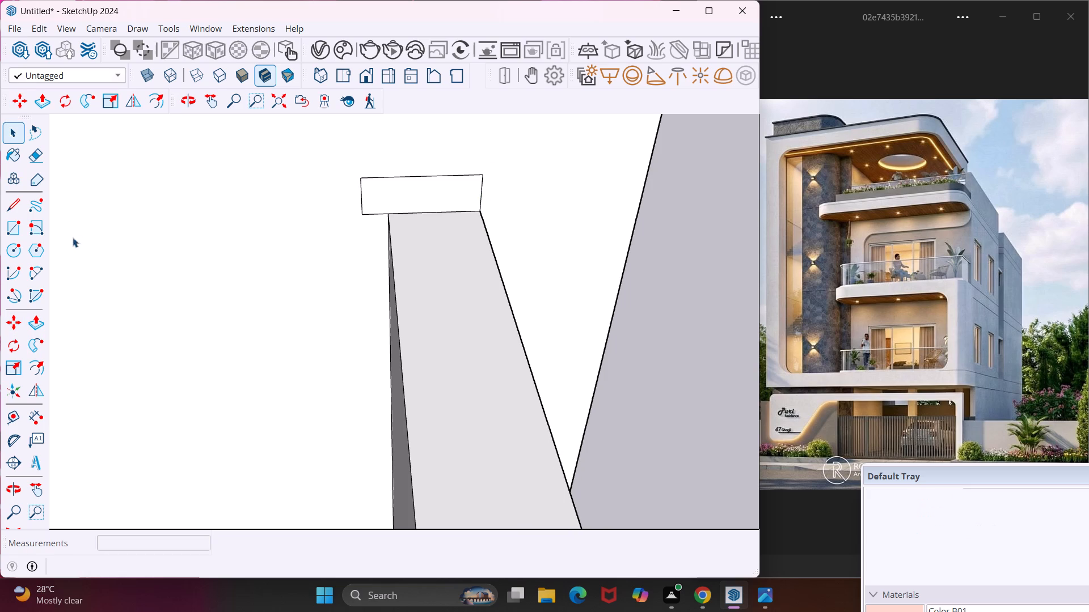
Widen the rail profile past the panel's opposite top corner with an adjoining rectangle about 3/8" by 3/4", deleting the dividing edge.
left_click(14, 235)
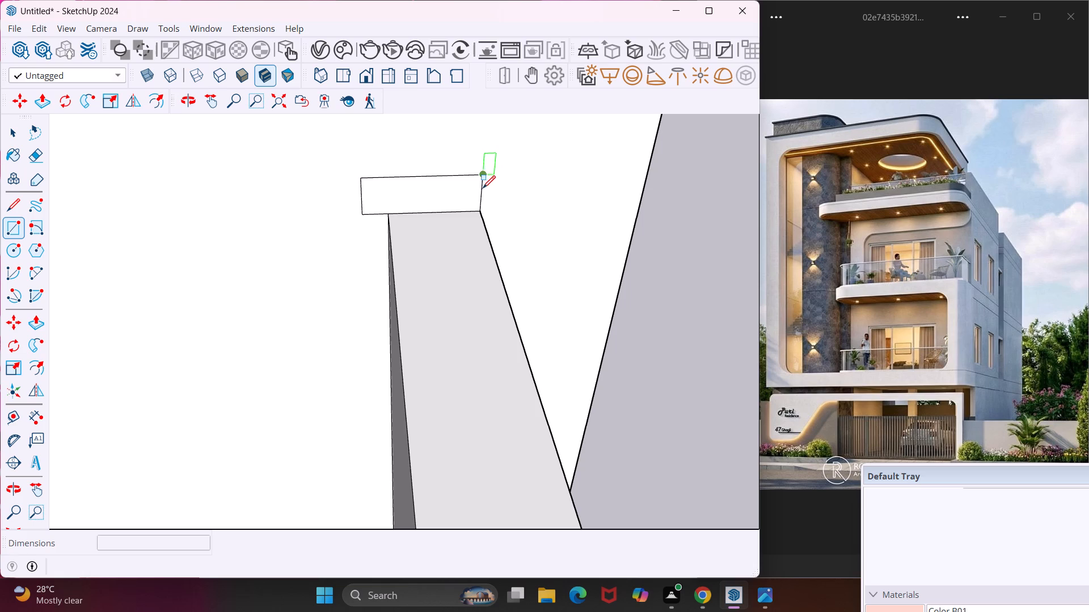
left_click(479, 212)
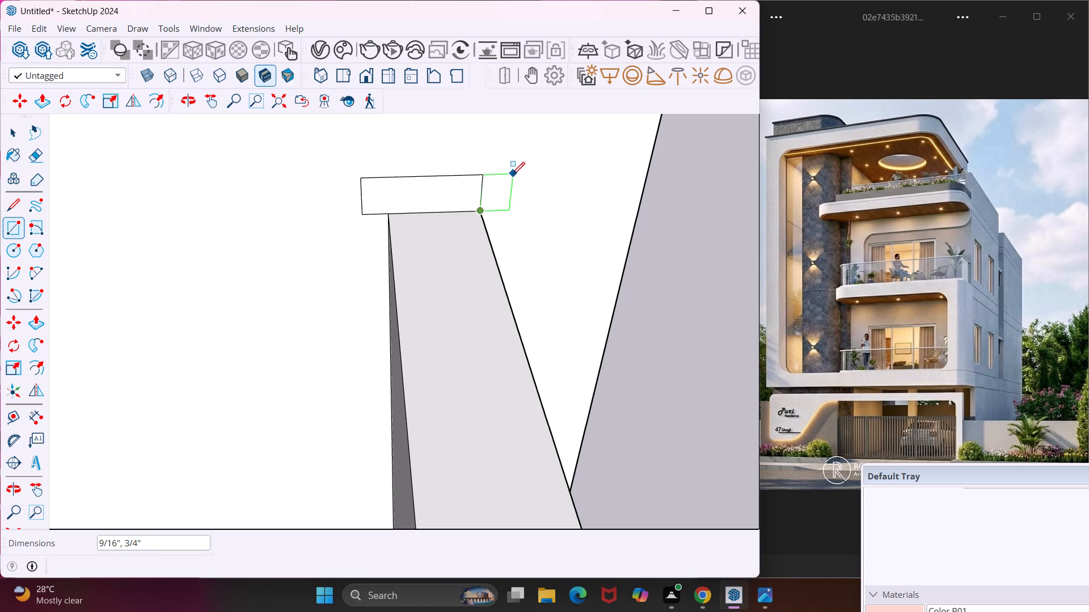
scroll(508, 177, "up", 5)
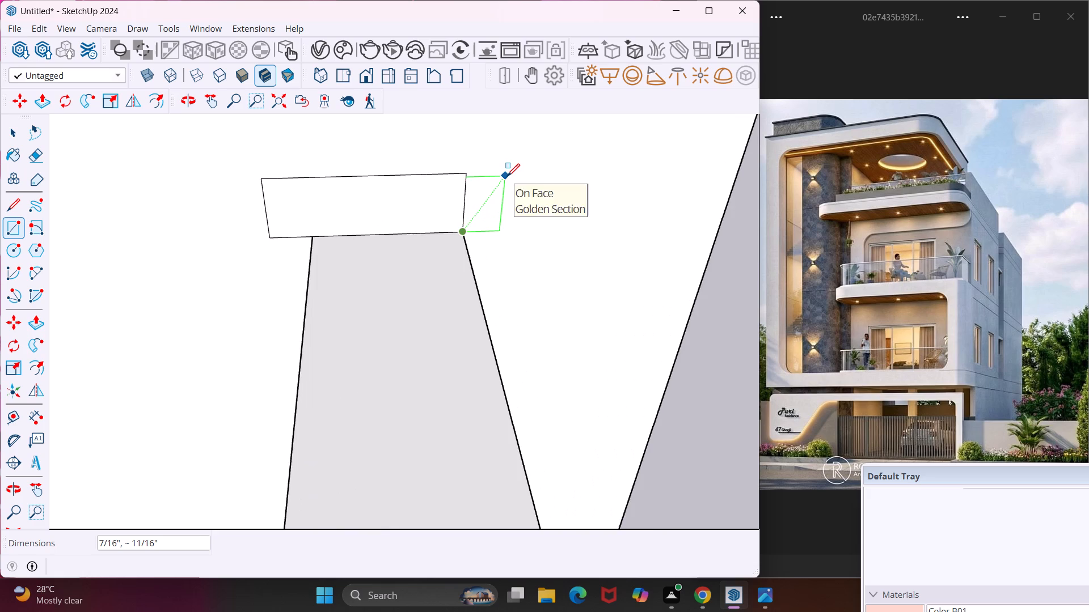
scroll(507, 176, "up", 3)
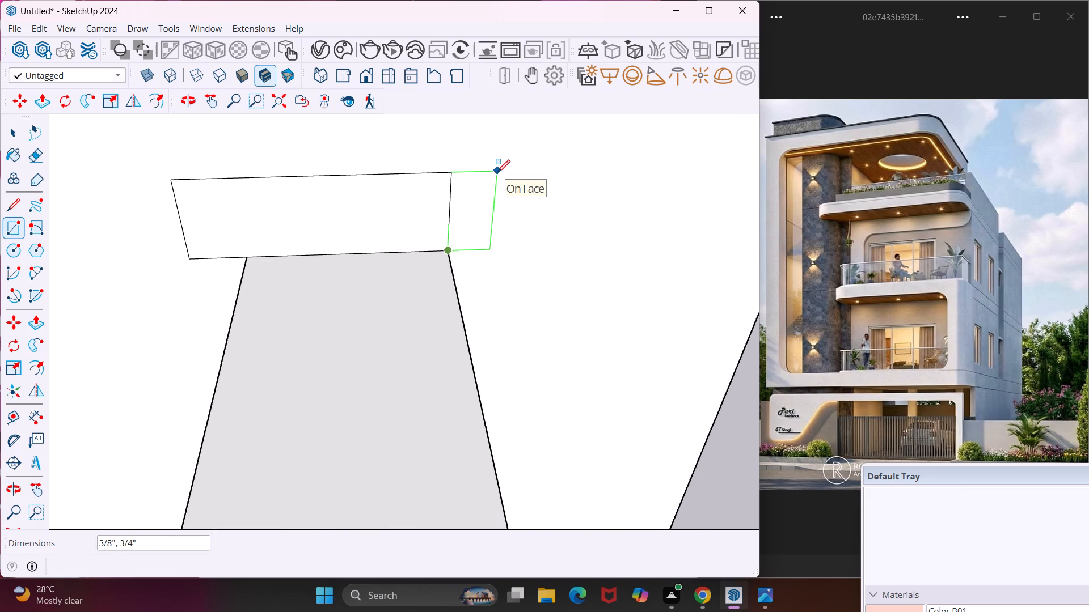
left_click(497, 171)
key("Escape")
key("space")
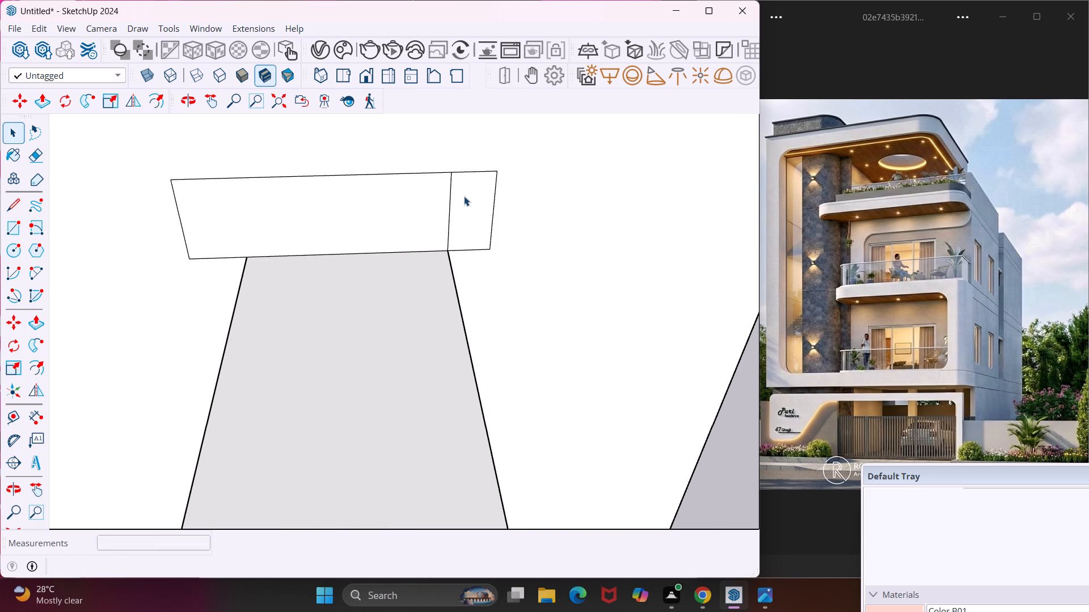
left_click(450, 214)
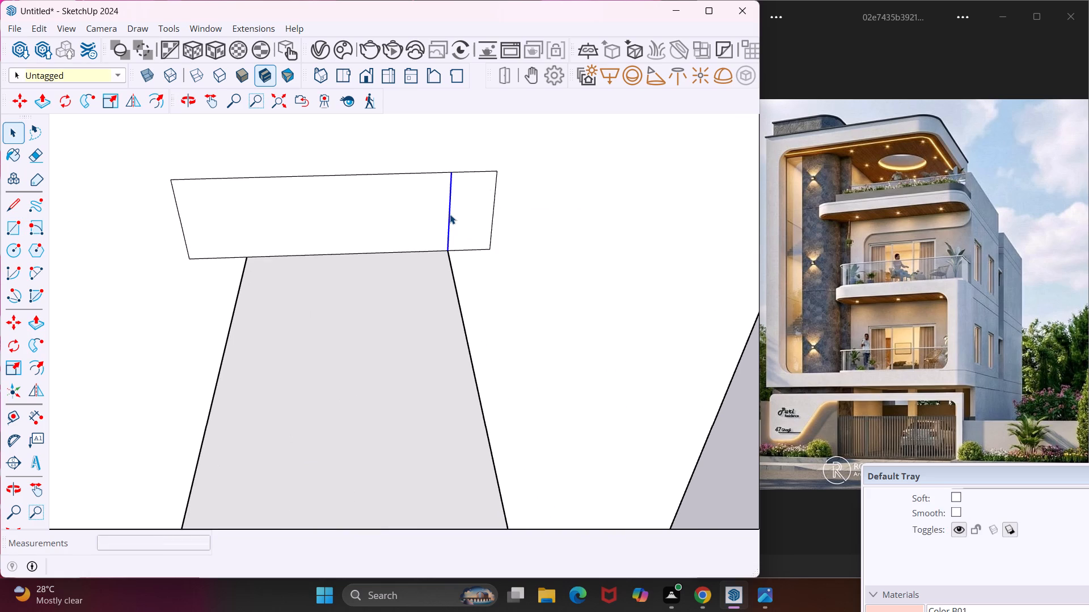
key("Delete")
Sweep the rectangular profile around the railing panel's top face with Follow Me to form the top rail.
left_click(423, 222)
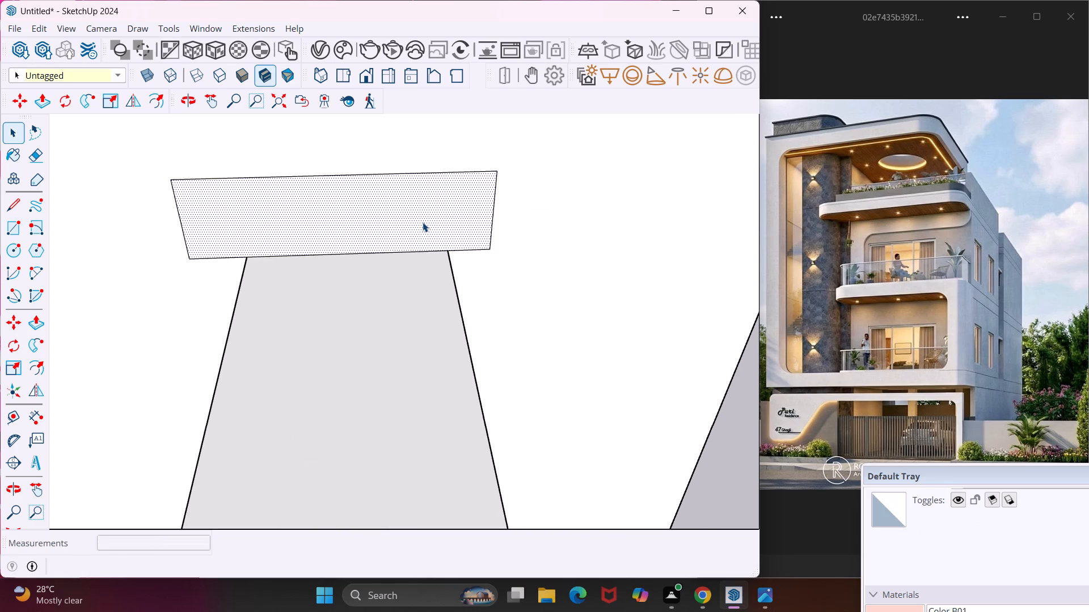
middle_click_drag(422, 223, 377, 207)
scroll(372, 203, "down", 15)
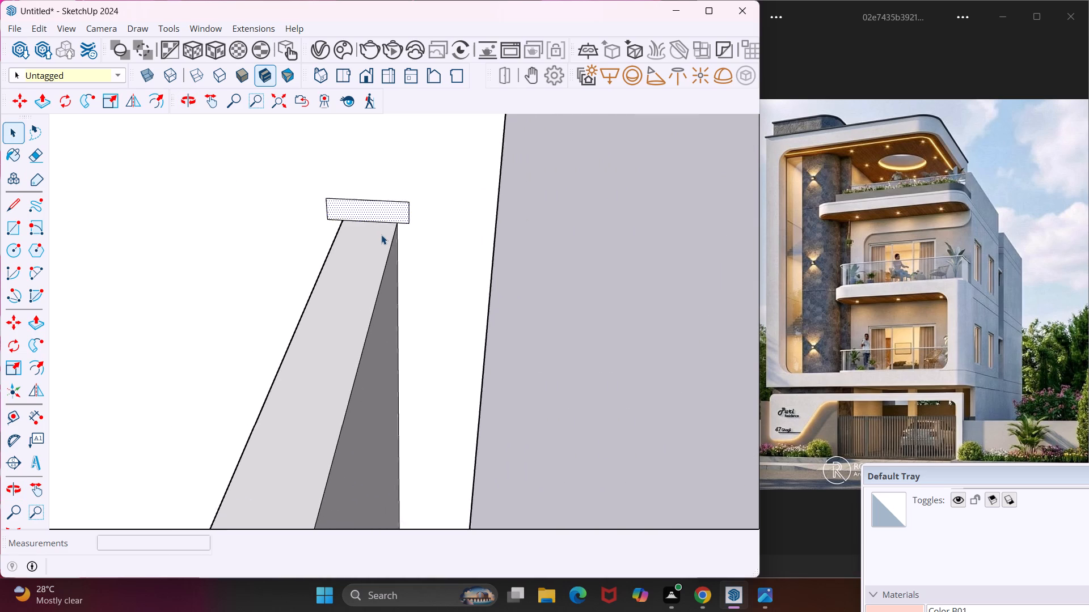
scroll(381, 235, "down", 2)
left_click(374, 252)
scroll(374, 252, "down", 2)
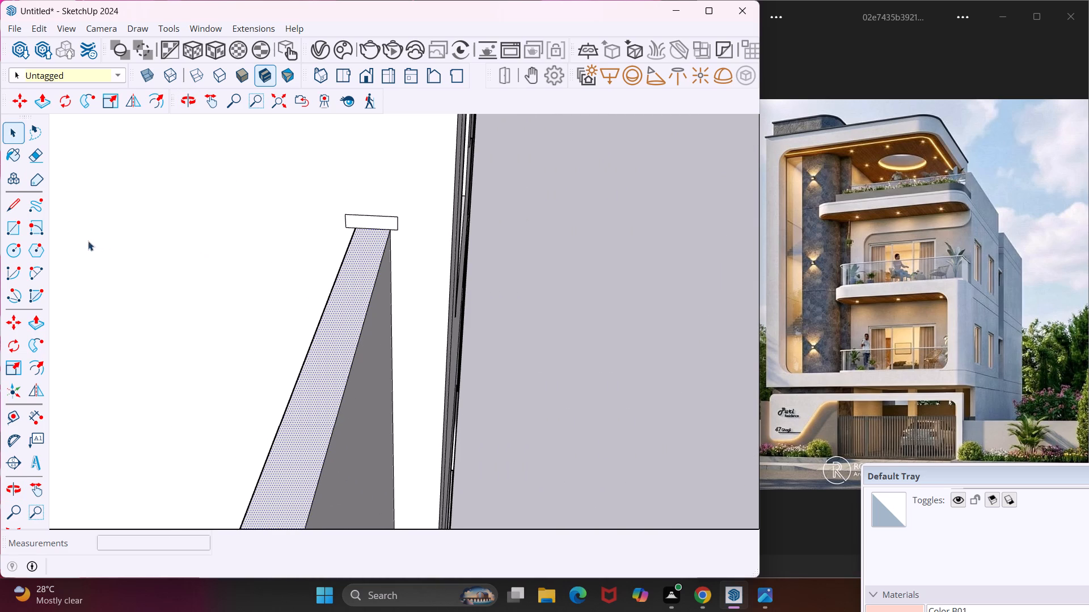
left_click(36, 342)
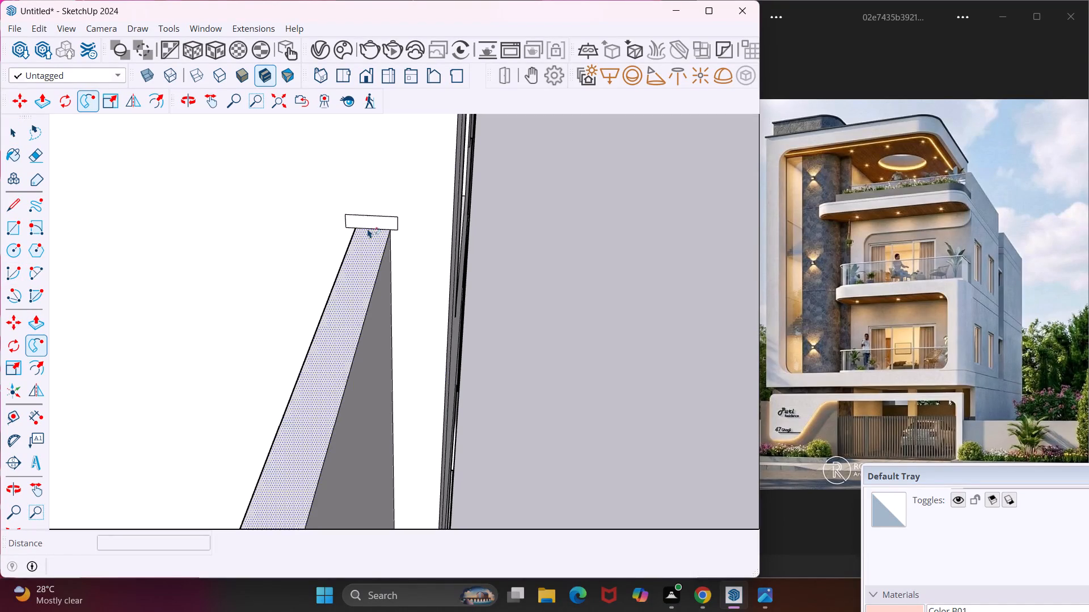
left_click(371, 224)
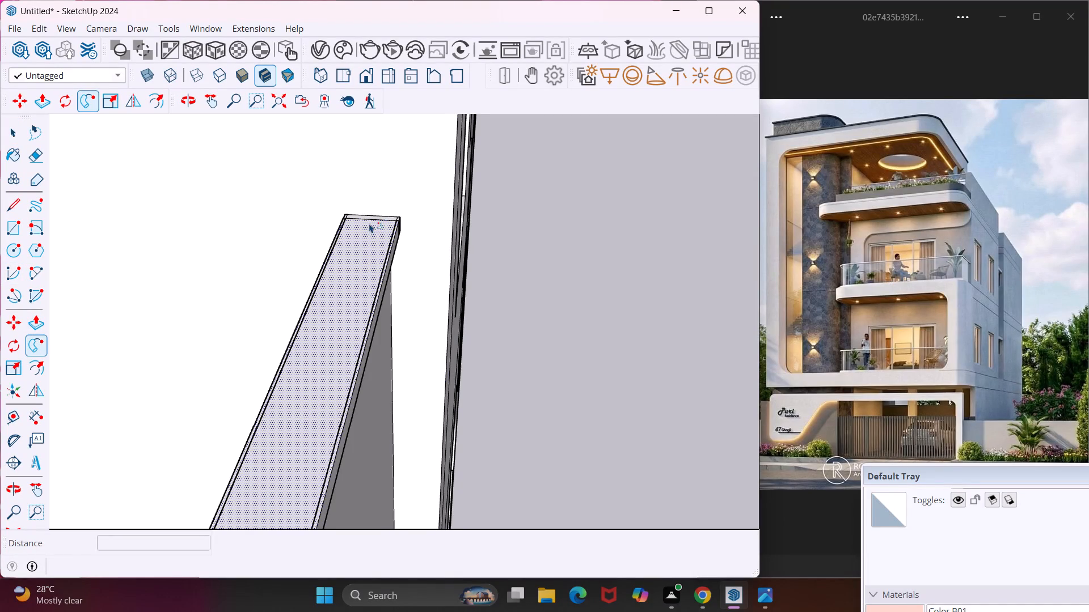
Examine the swept top rail along the curved balcony and against the floors above and below.
scroll(369, 223, "down", 6)
middle_click_drag(366, 233, 423, 162)
scroll(424, 176, "down", 6)
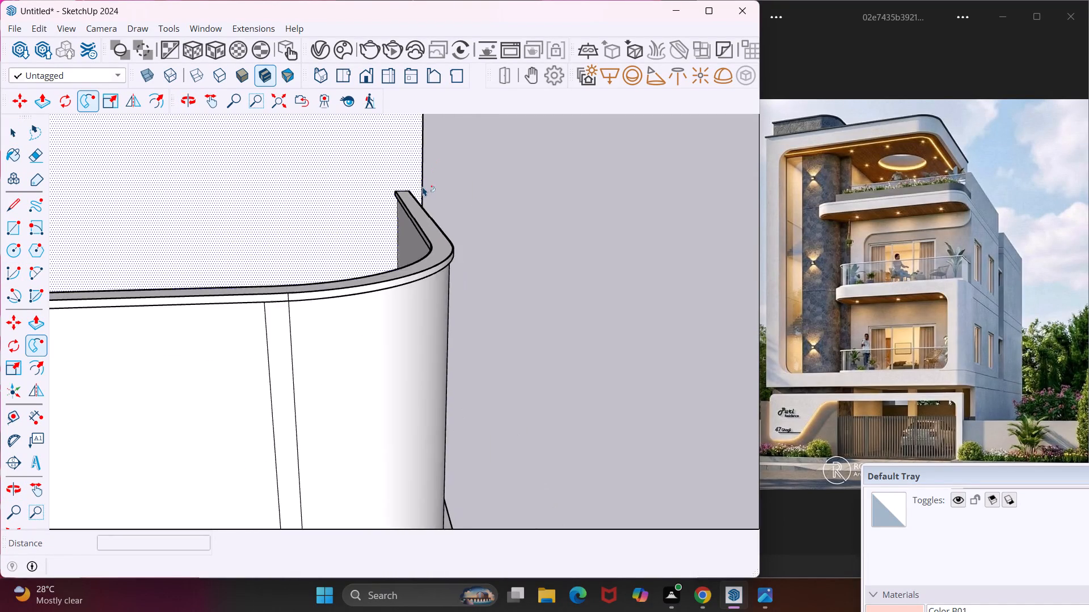
scroll(423, 190, "down", 17)
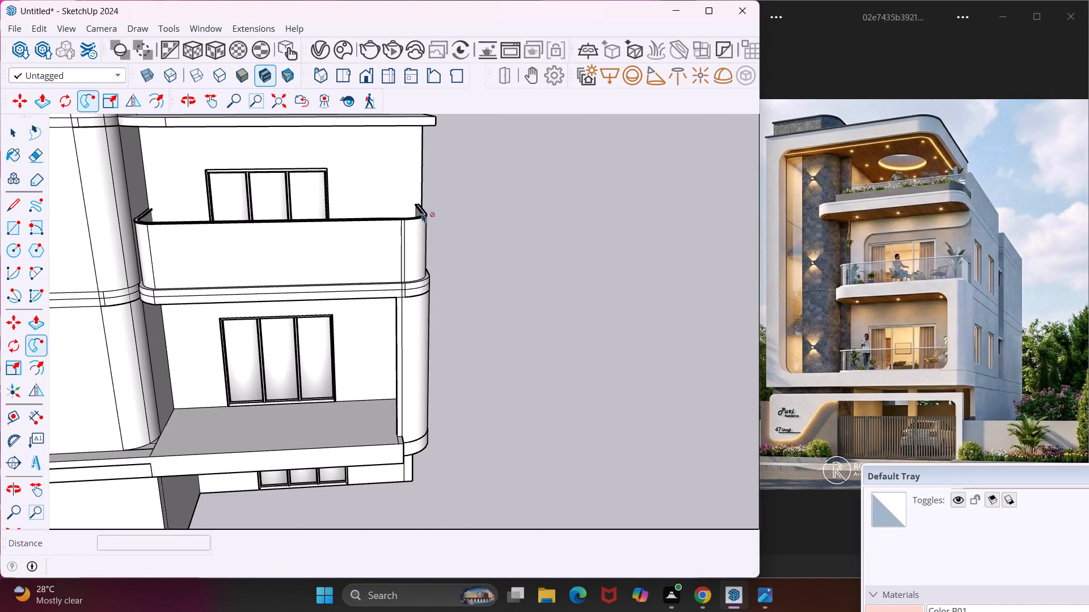
key("Escape")
key("space")
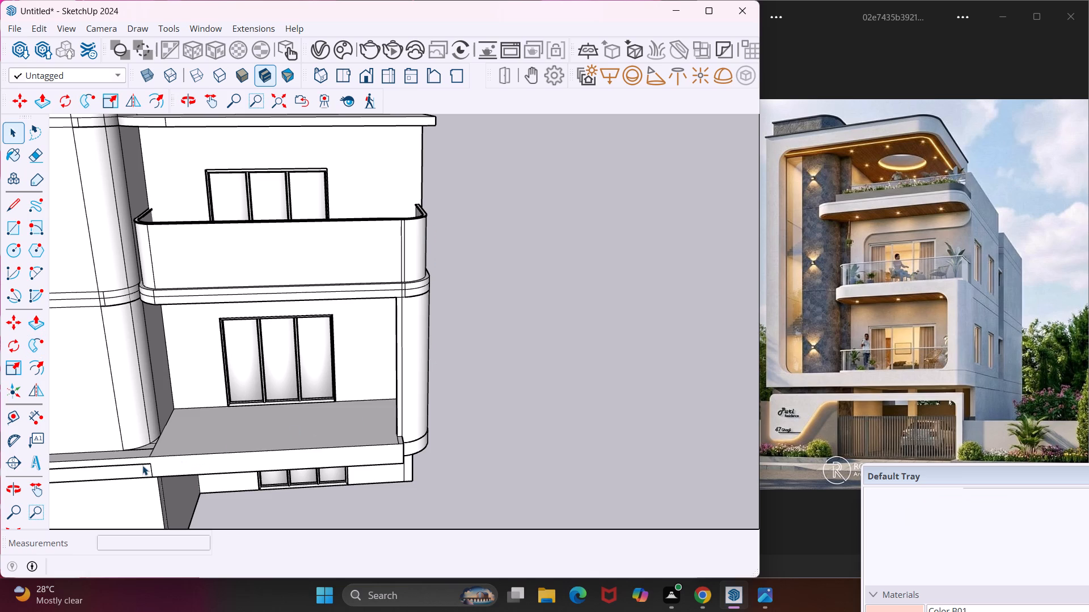
scroll(142, 464, "down", 6)
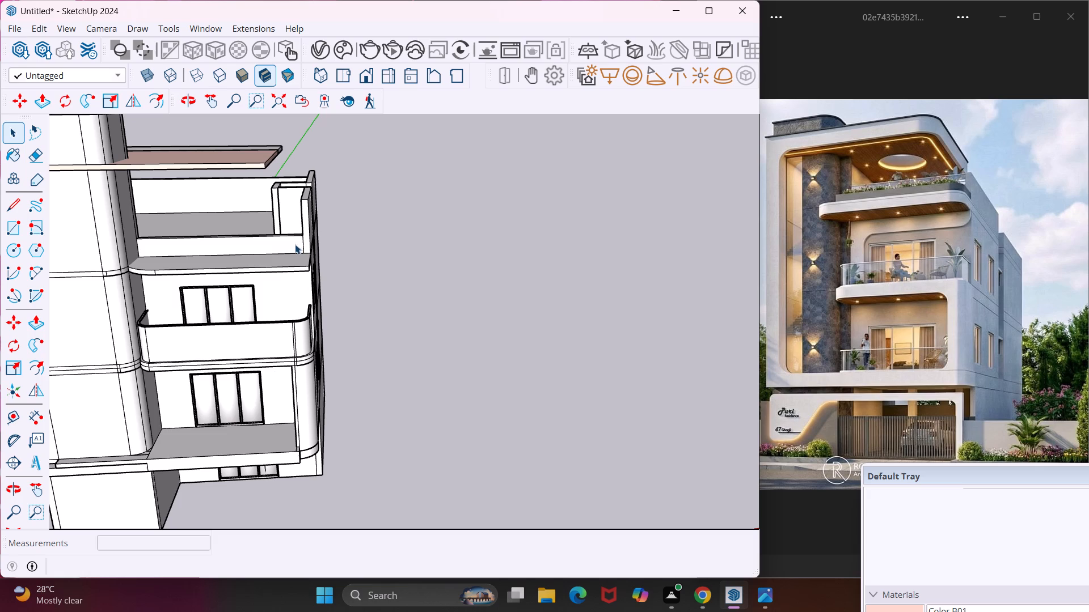
scroll(293, 244, "up", 4)
middle_click_drag(294, 244, 424, 278)
scroll(424, 274, "down", 4)
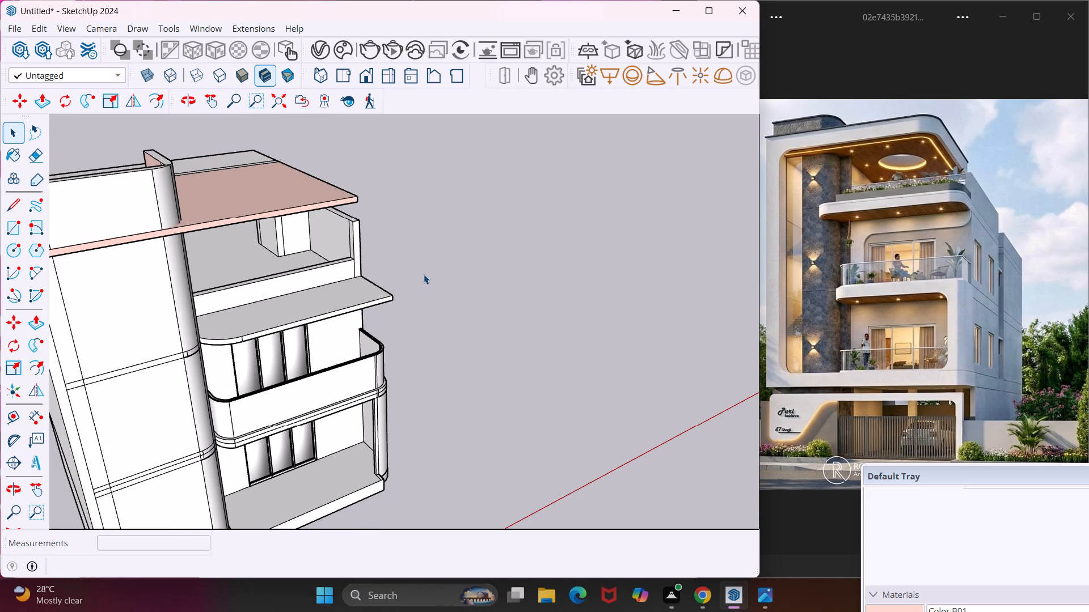
scroll(222, 326, "up", 4)
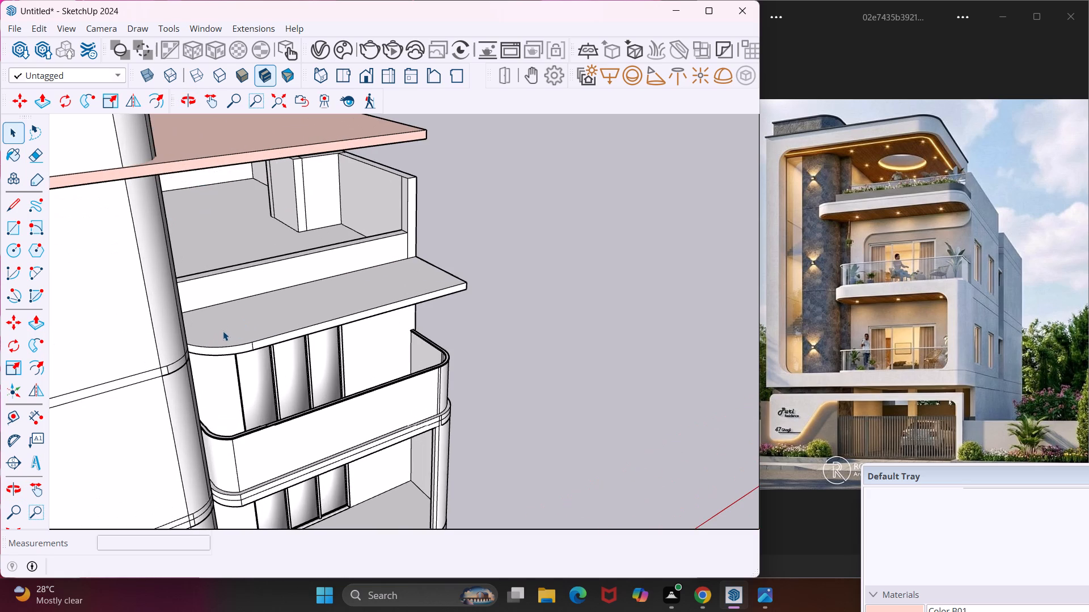
left_click(223, 331)
middle_click_drag(218, 334, 45, 374)
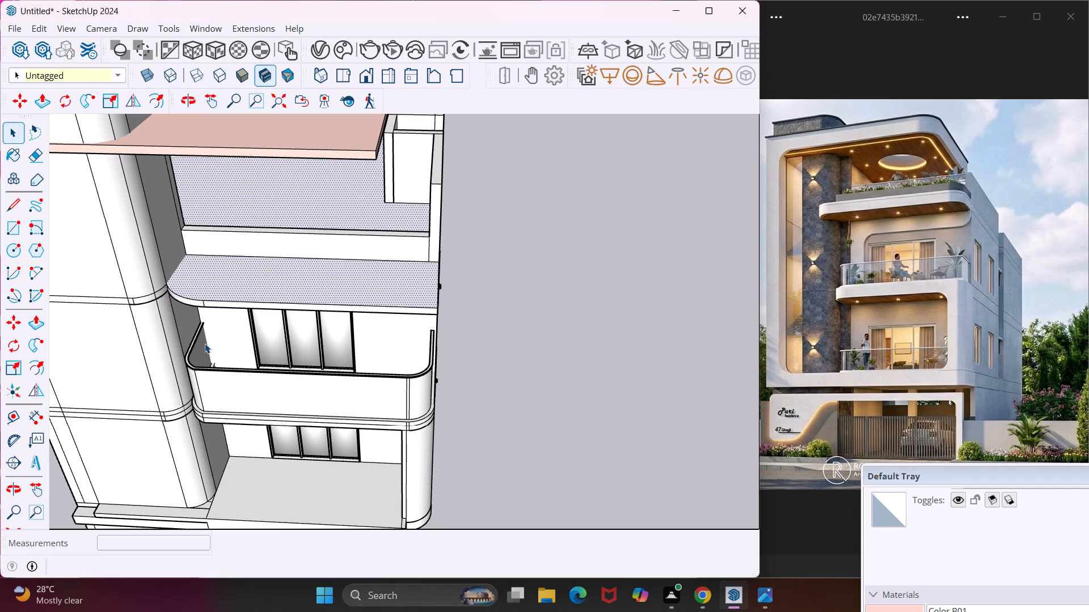
scroll(205, 343, "up", 3)
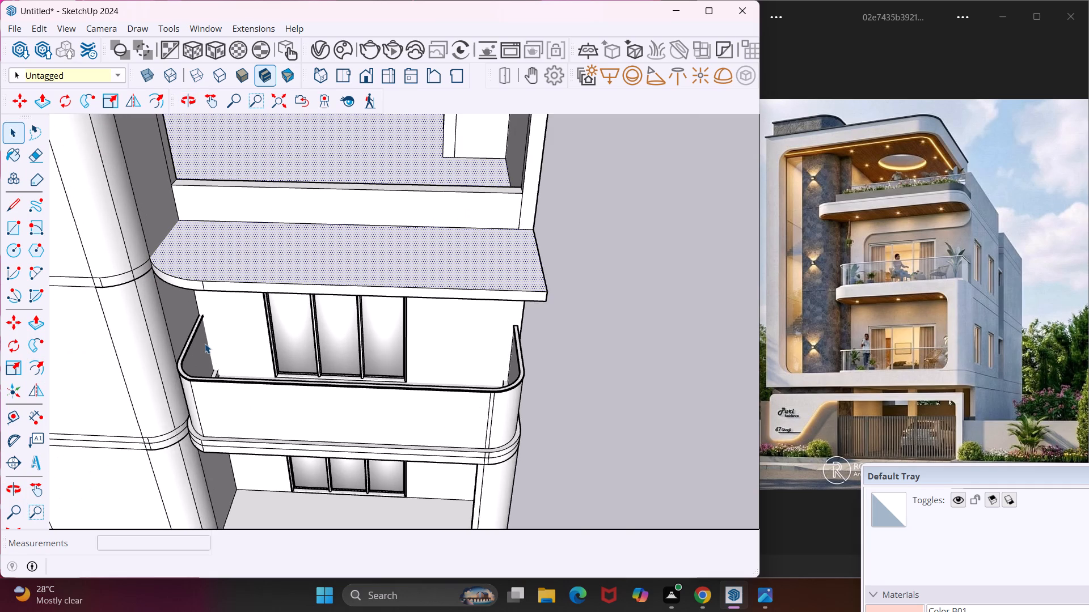
scroll(205, 343, "up", 3)
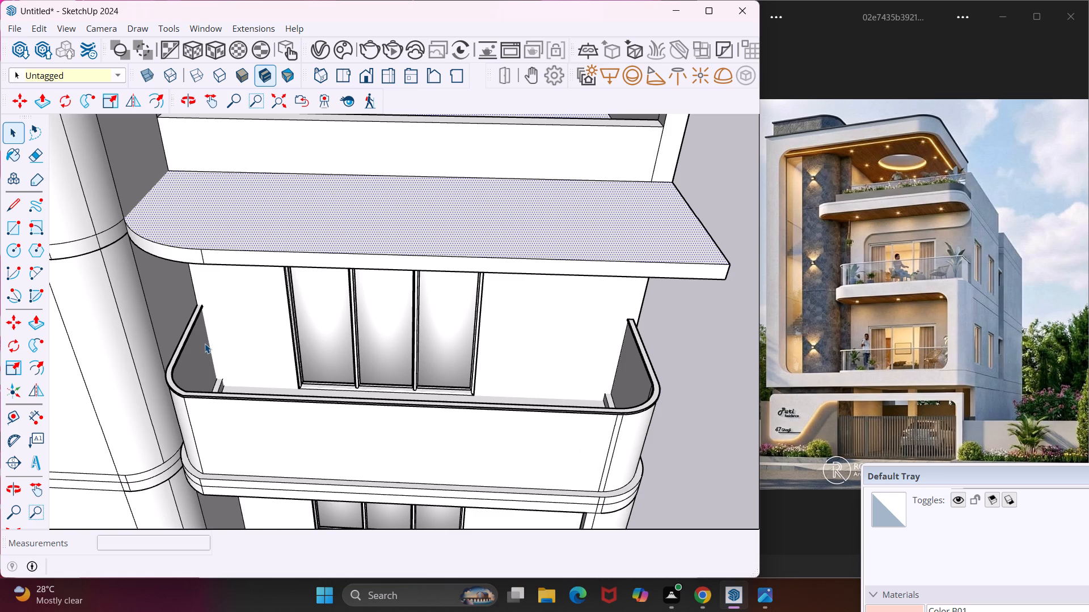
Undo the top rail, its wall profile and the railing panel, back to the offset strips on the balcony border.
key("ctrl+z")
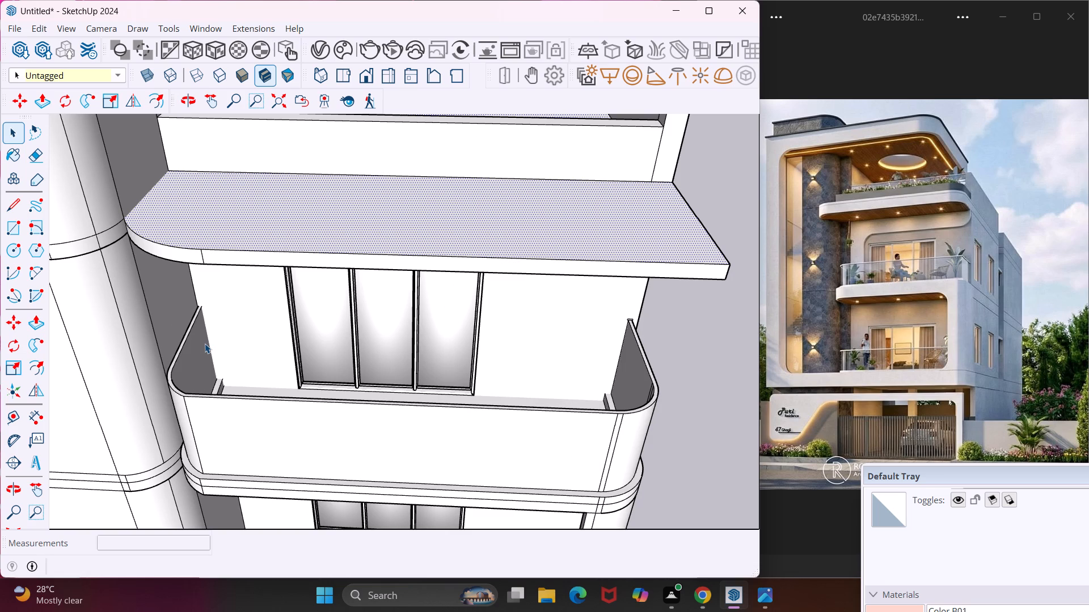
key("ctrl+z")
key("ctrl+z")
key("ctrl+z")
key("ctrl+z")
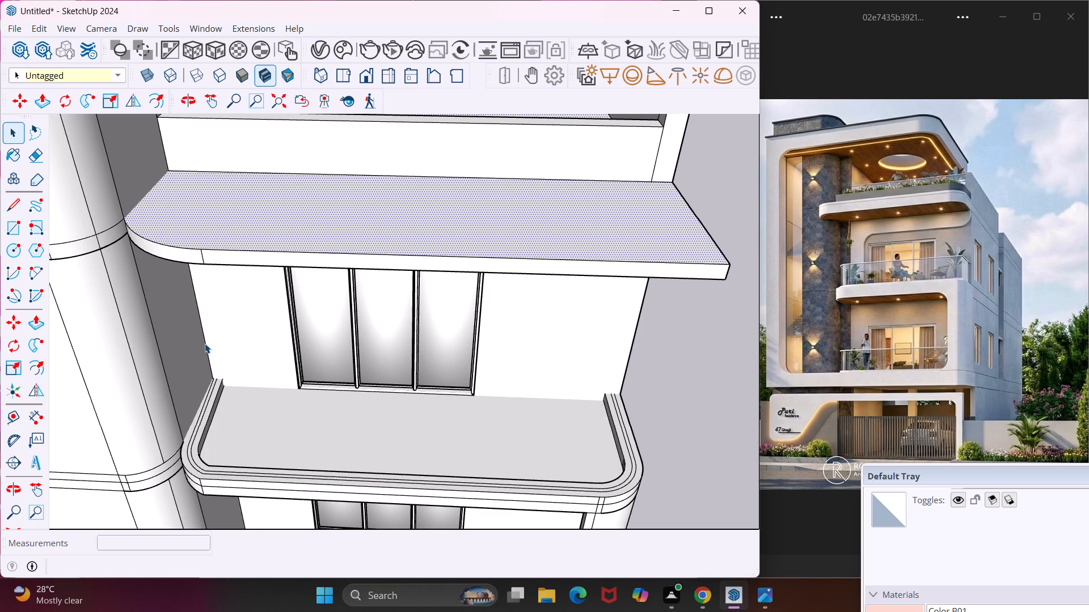
Draw a line about 1 3/4" long across the middle strip's end where the balcony border meets the house wall.
scroll(203, 382, "up", 5)
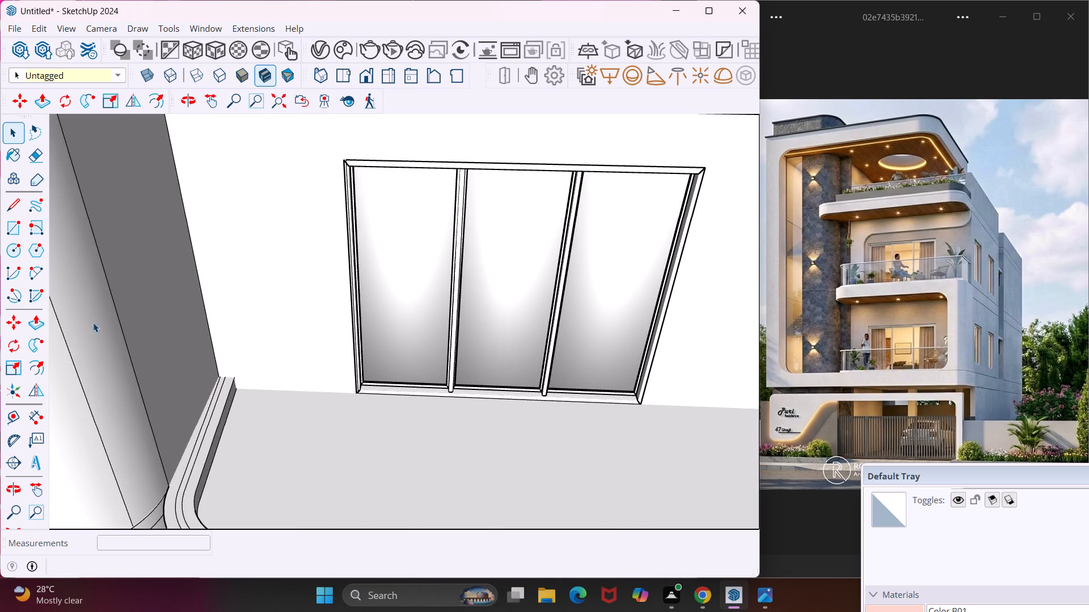
left_click(14, 195)
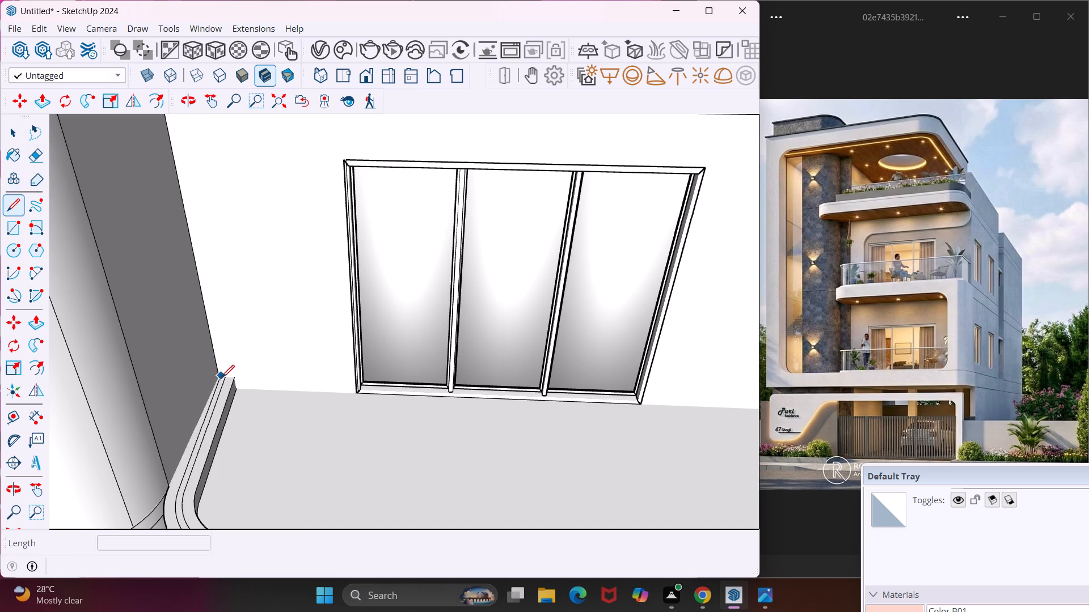
scroll(223, 383, "up", 9)
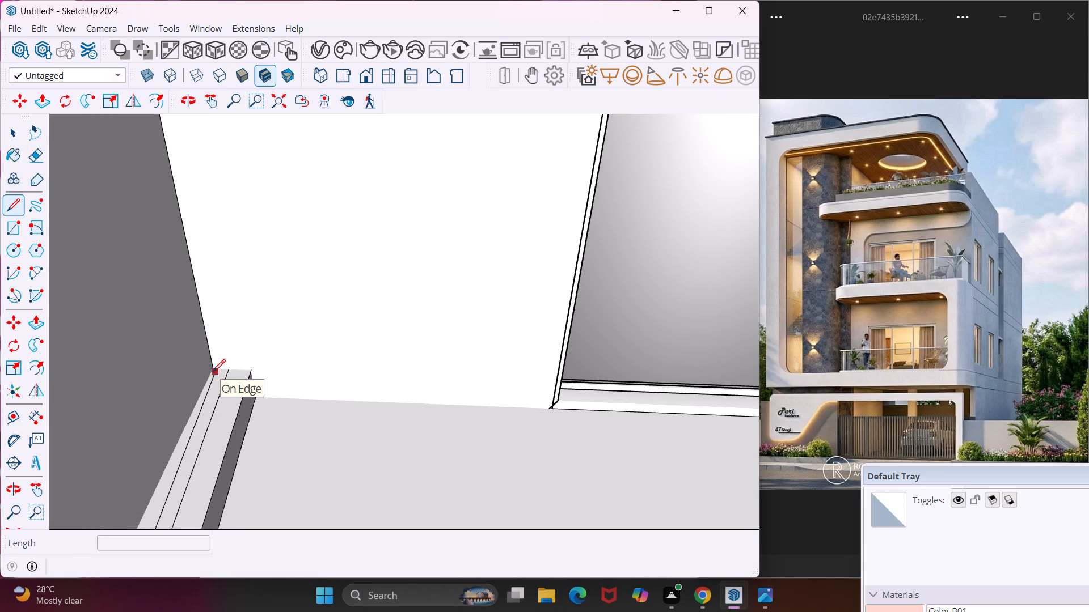
scroll(217, 374, "up", 8)
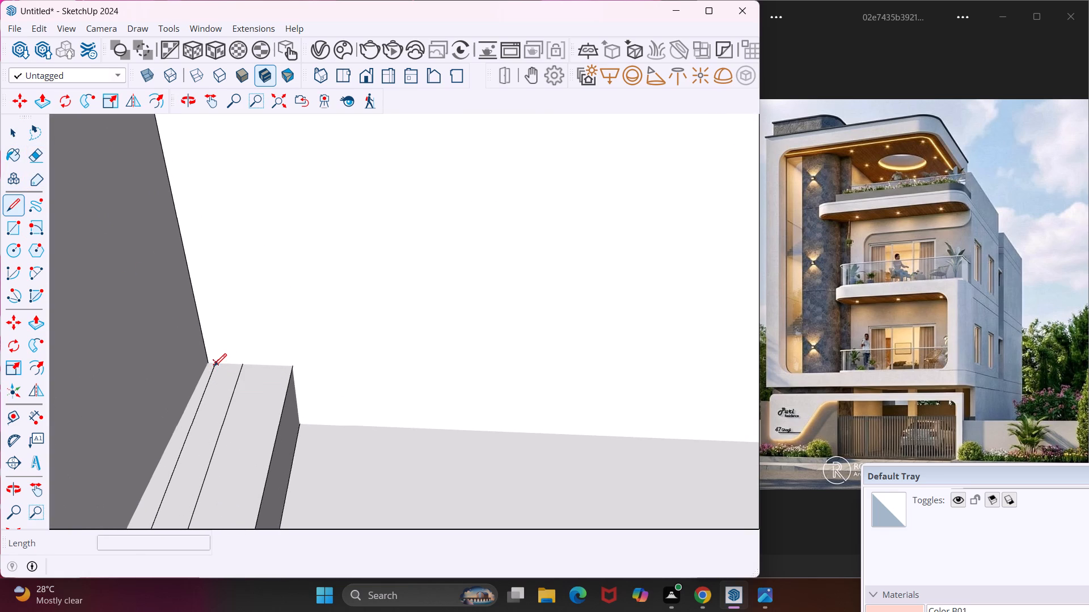
left_click(214, 366)
left_click(243, 369)
key("Escape")
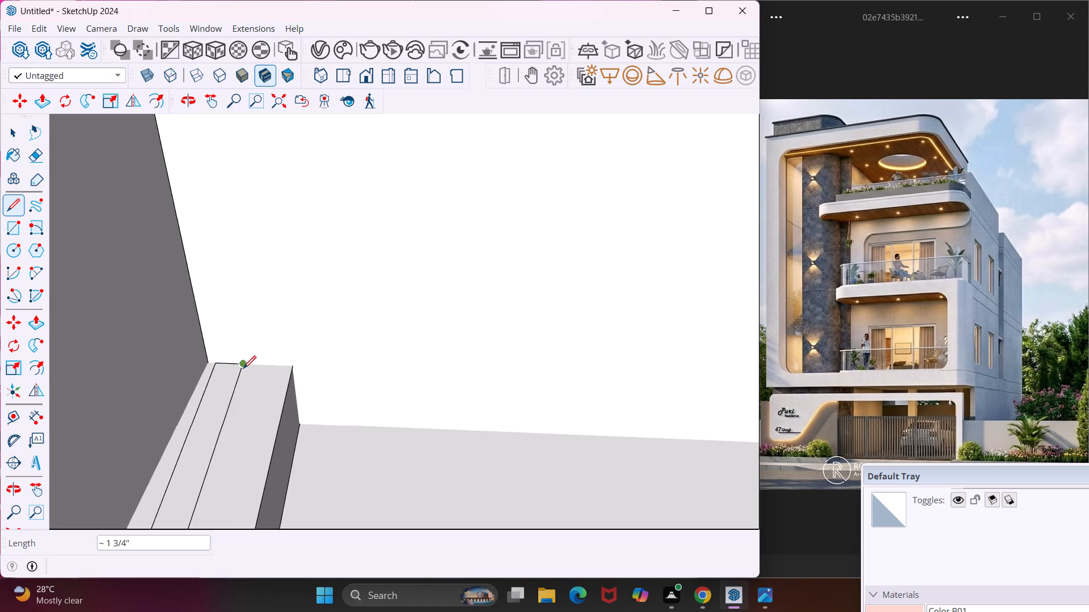
Draw a line about 1 3/4" long across the middle strip's opposite end, where the balcony border meets the wall.
key("space")
left_click(232, 373)
scroll(205, 377, "down", 15)
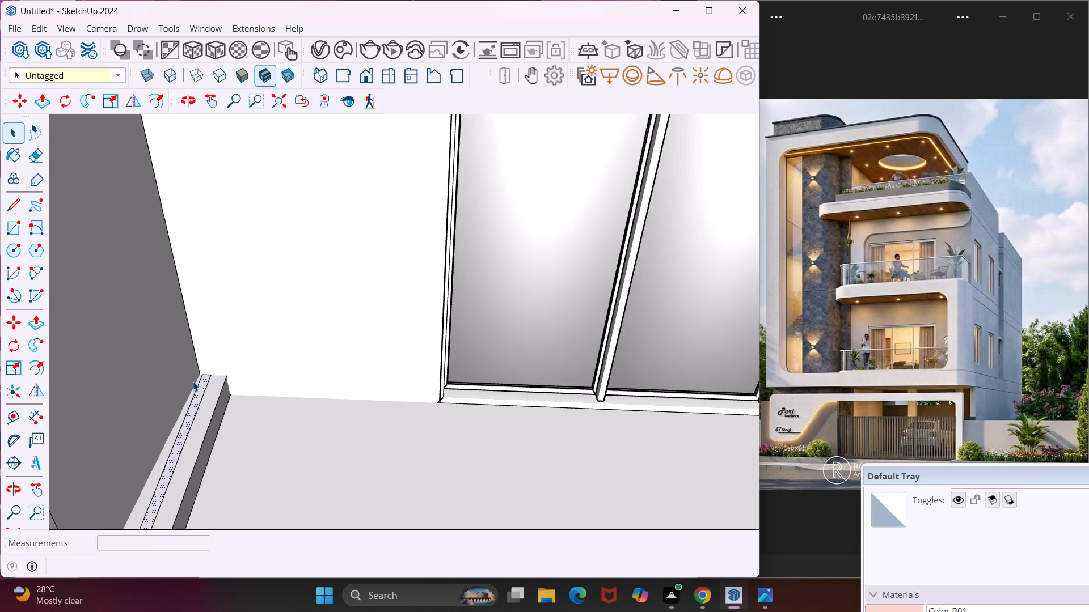
scroll(193, 381, "down", 11)
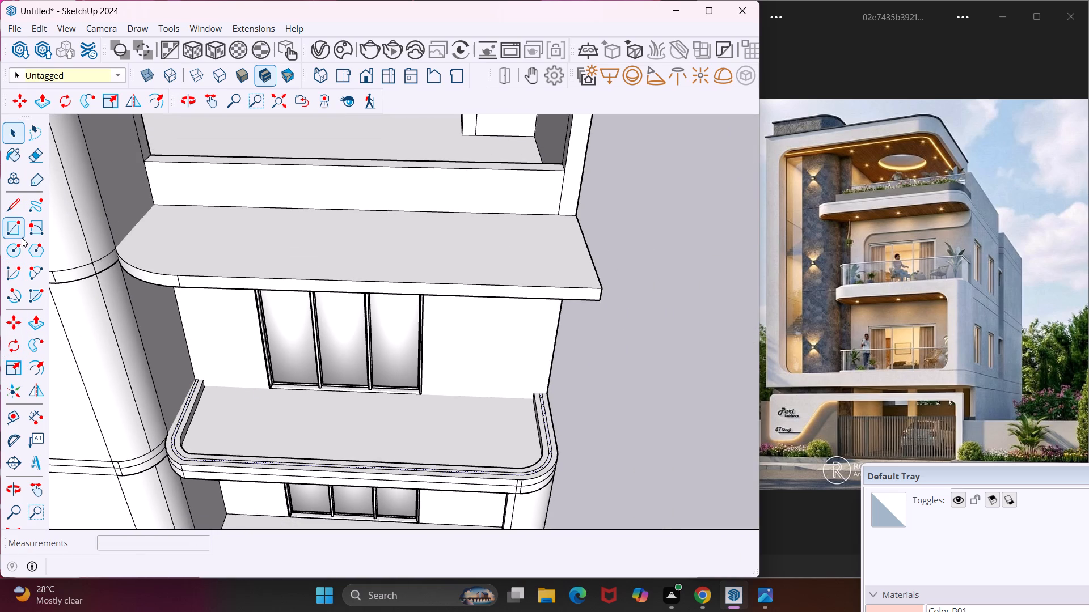
left_click(22, 215)
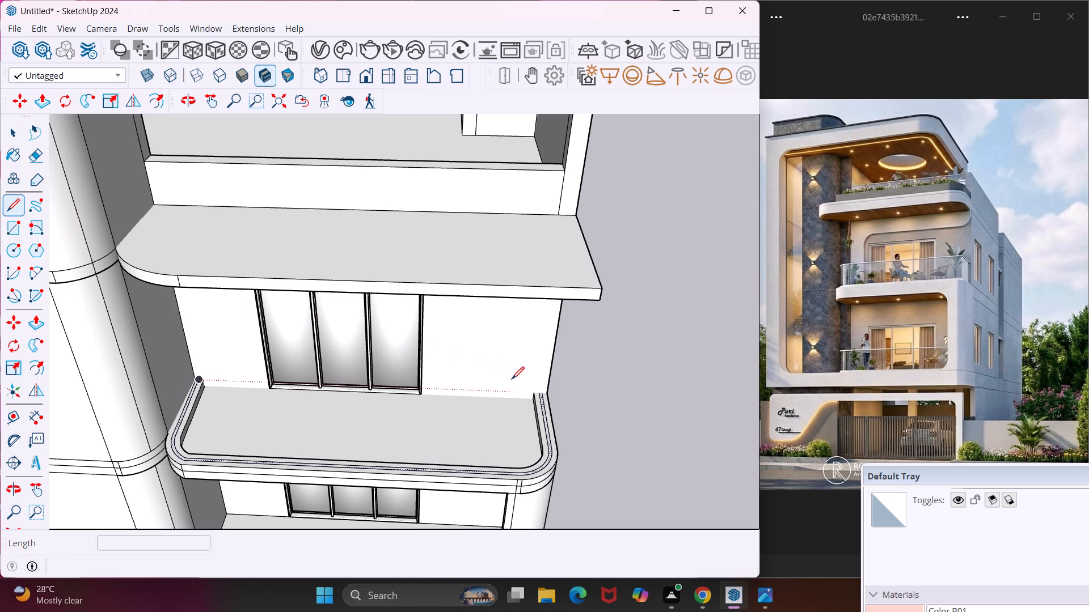
scroll(542, 399, "up", 13)
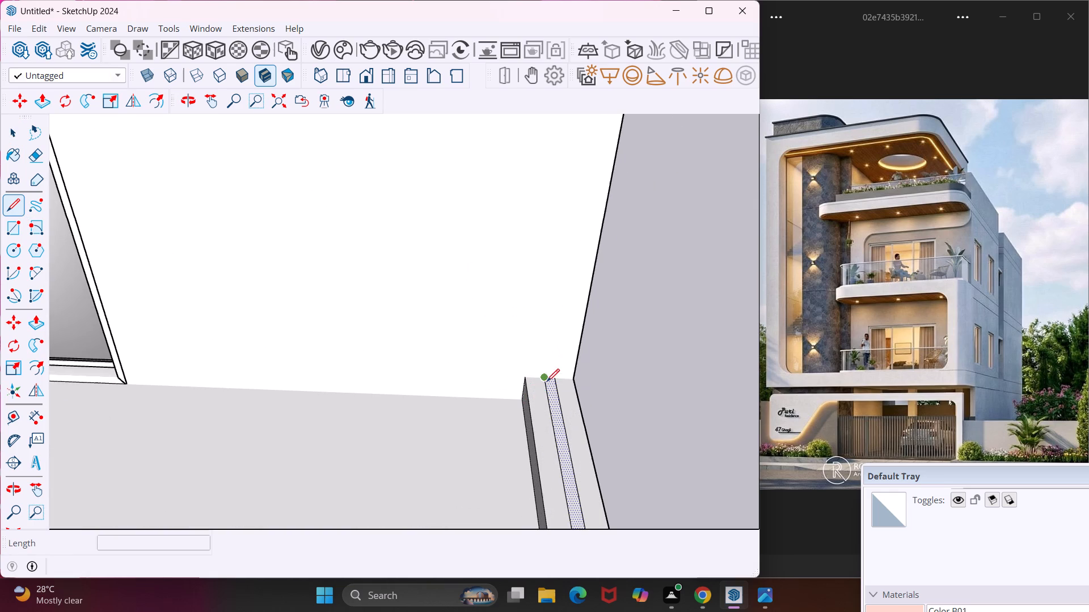
left_click(547, 380)
left_click(556, 379)
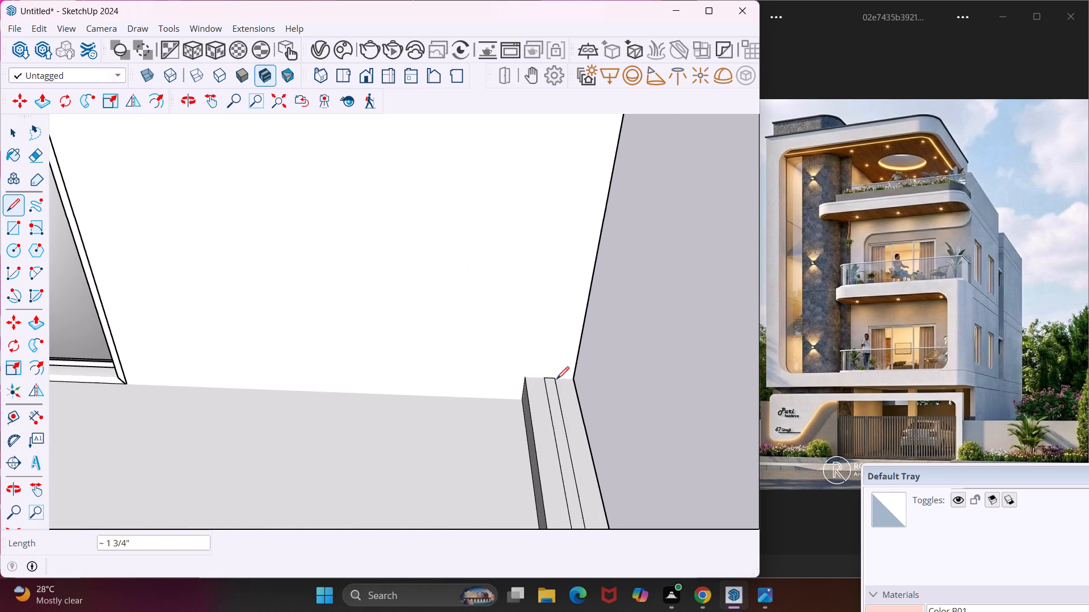
key("Escape")
key("space")
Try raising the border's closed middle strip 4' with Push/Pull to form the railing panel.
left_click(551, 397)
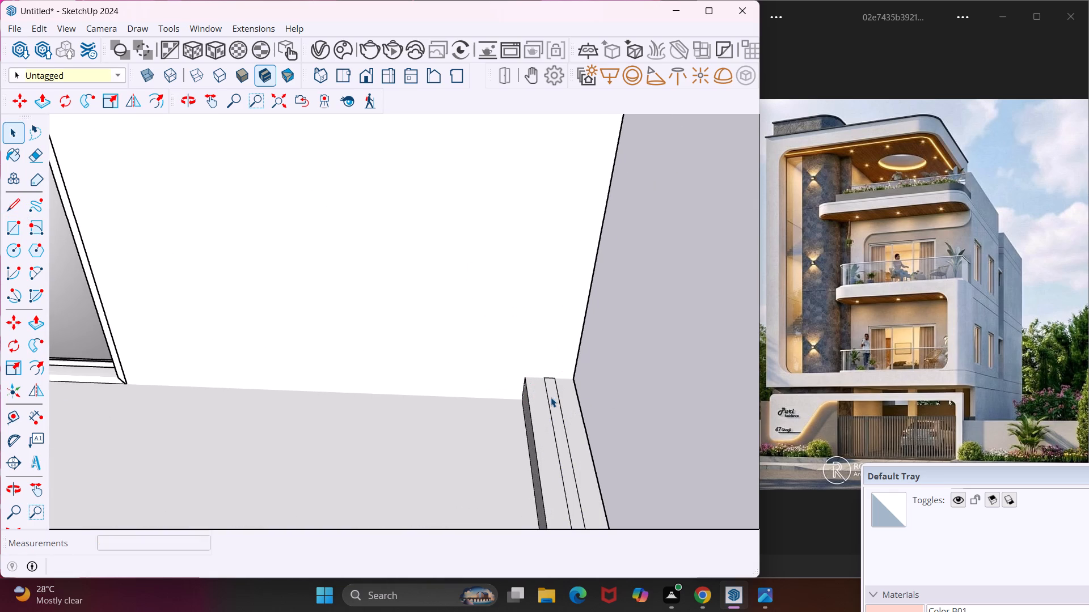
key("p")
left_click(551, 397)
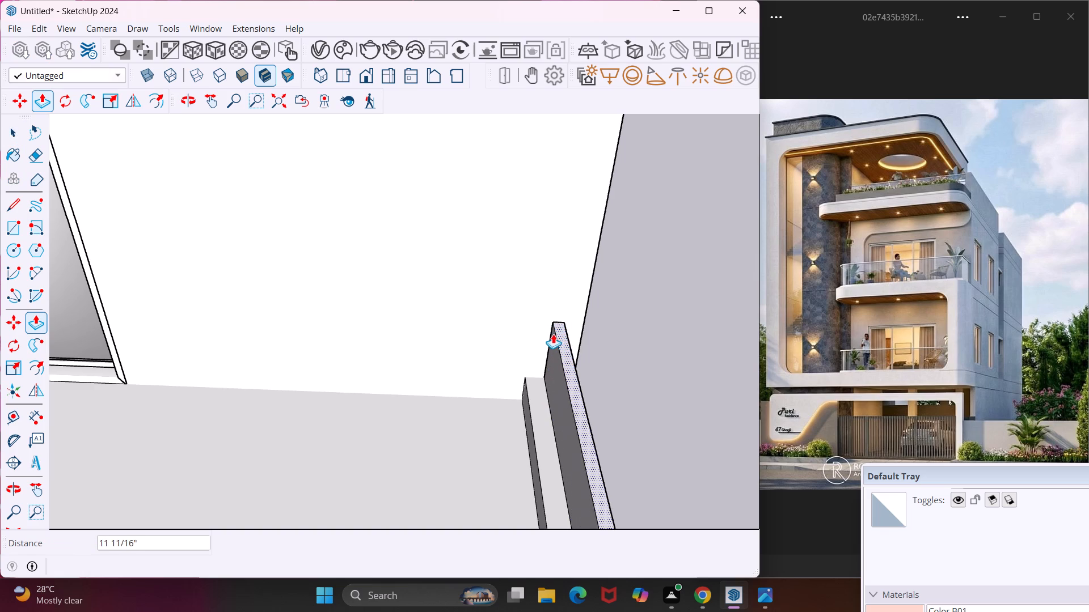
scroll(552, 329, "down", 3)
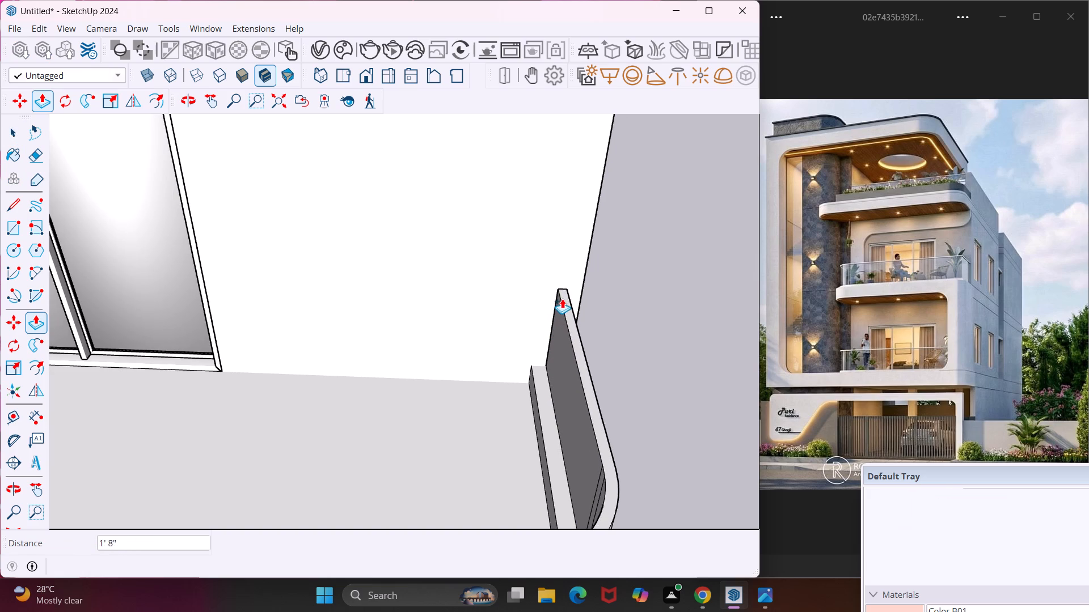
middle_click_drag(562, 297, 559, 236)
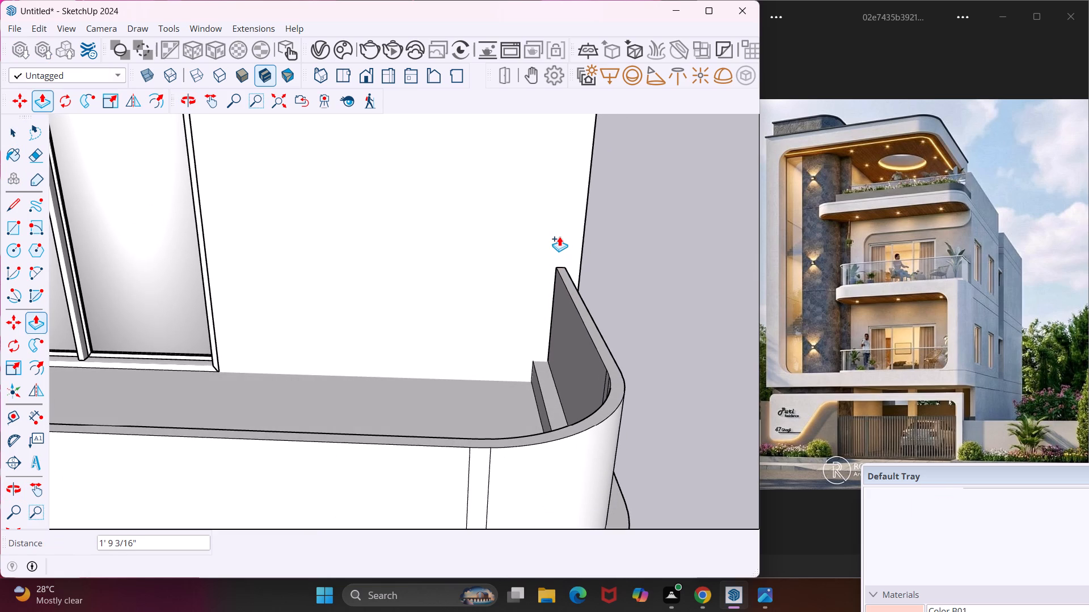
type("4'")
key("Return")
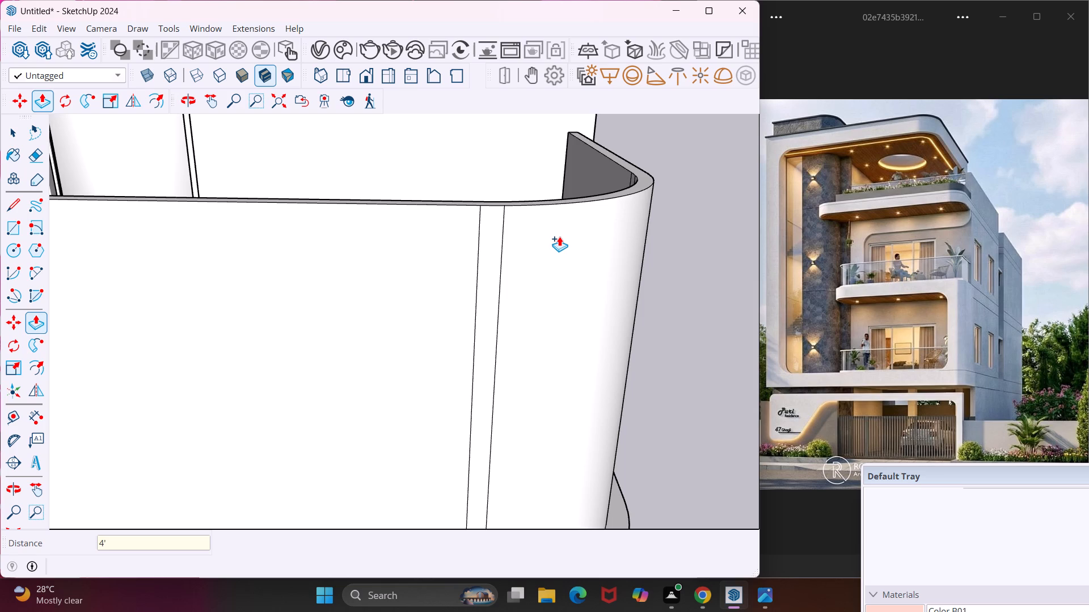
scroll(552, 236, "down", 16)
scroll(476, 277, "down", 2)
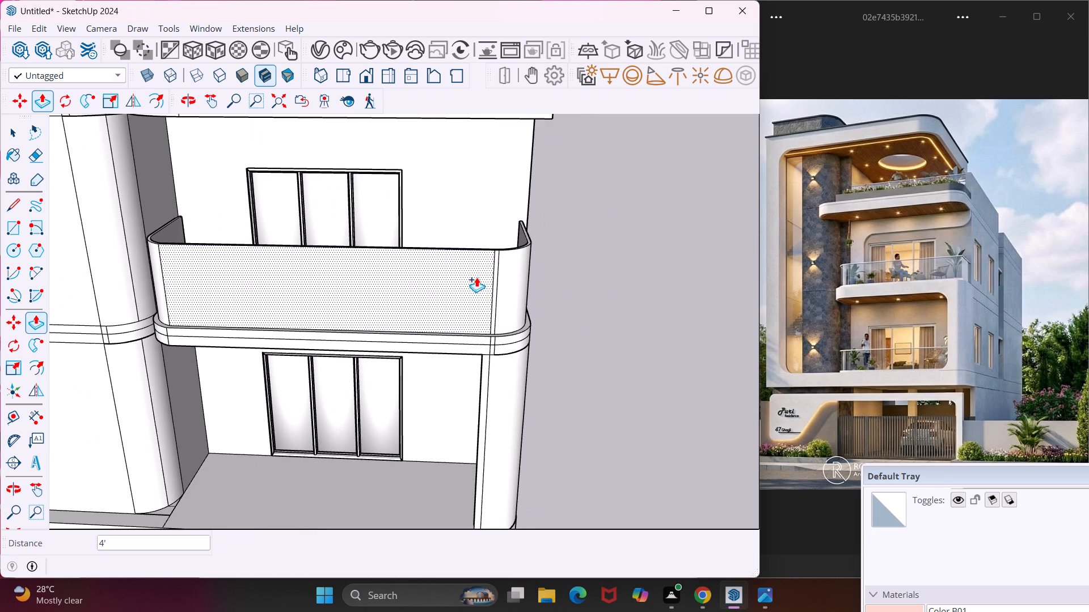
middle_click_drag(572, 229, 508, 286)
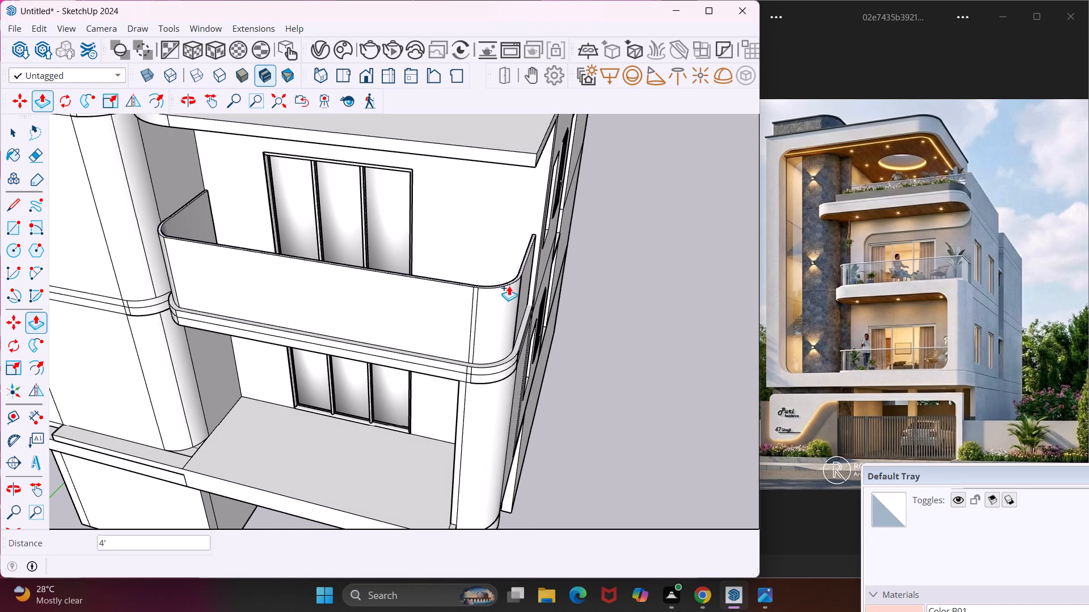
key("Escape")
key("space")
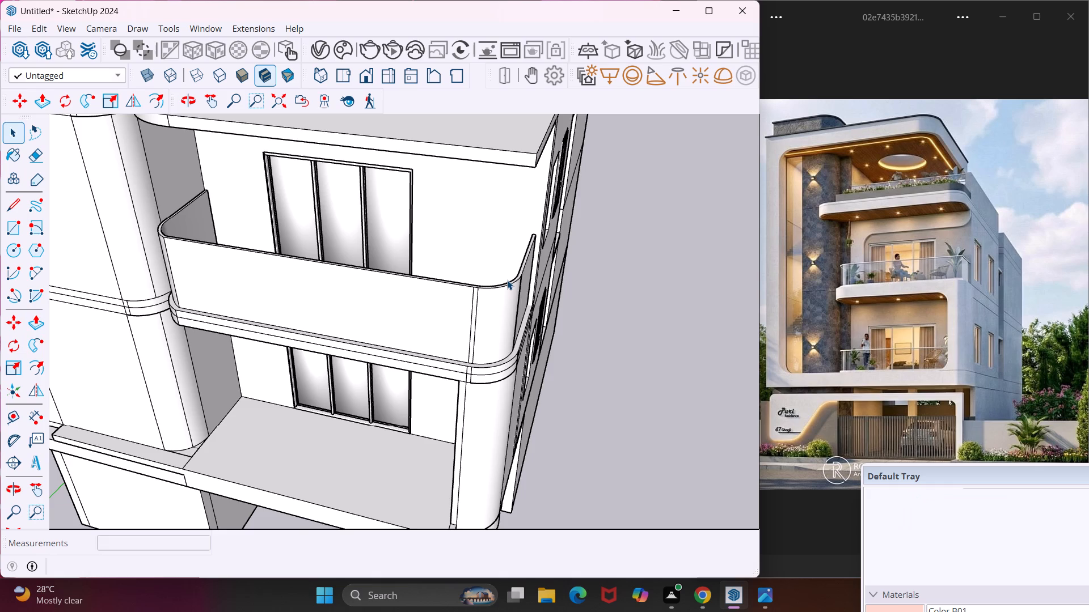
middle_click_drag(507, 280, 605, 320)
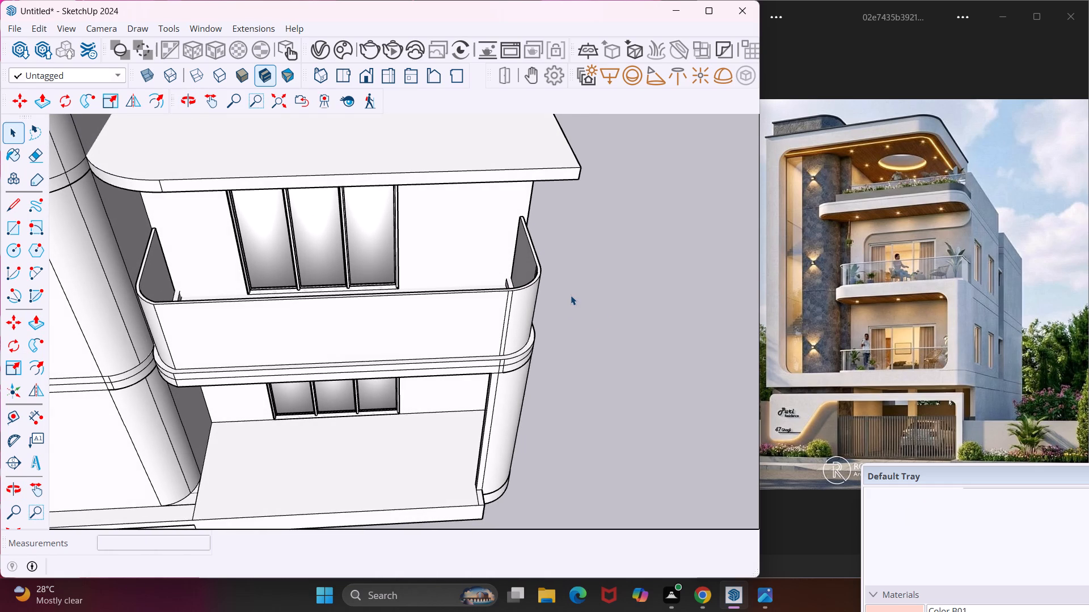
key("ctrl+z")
Extrude the balcony border's middle strip upward 3' with Push/Pull to form the railing panel.
scroll(524, 309, "up", 9)
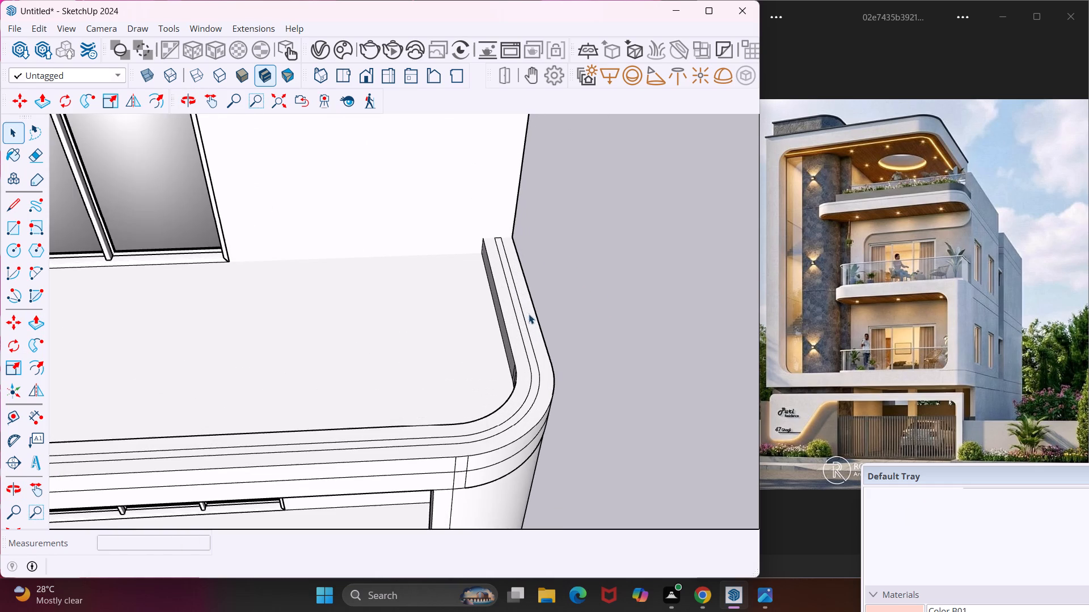
left_click(525, 339)
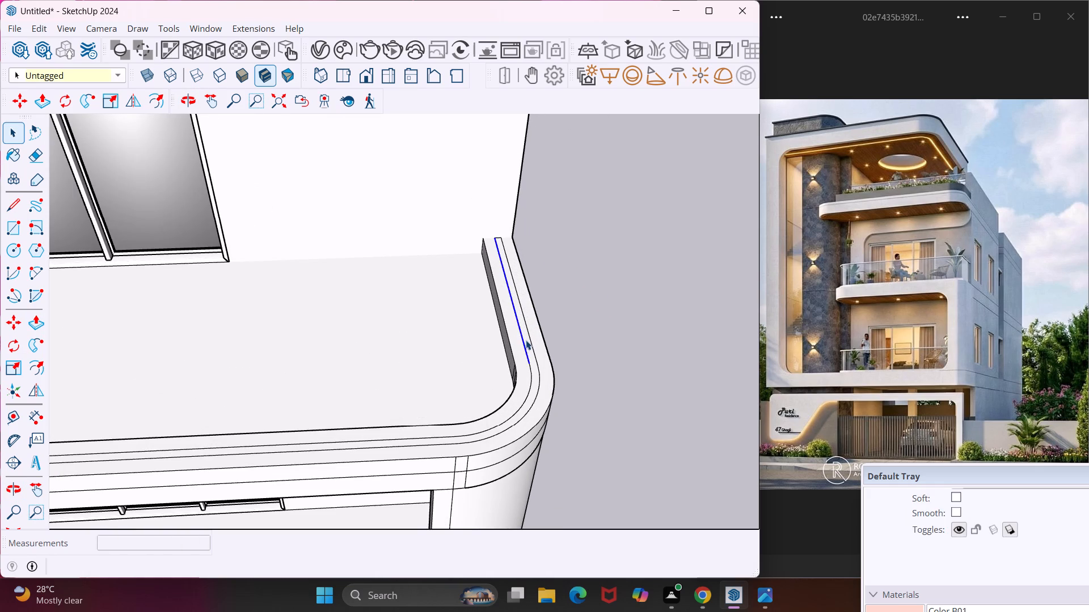
left_click(530, 343)
scroll(527, 345, "up", 5)
left_click(527, 345)
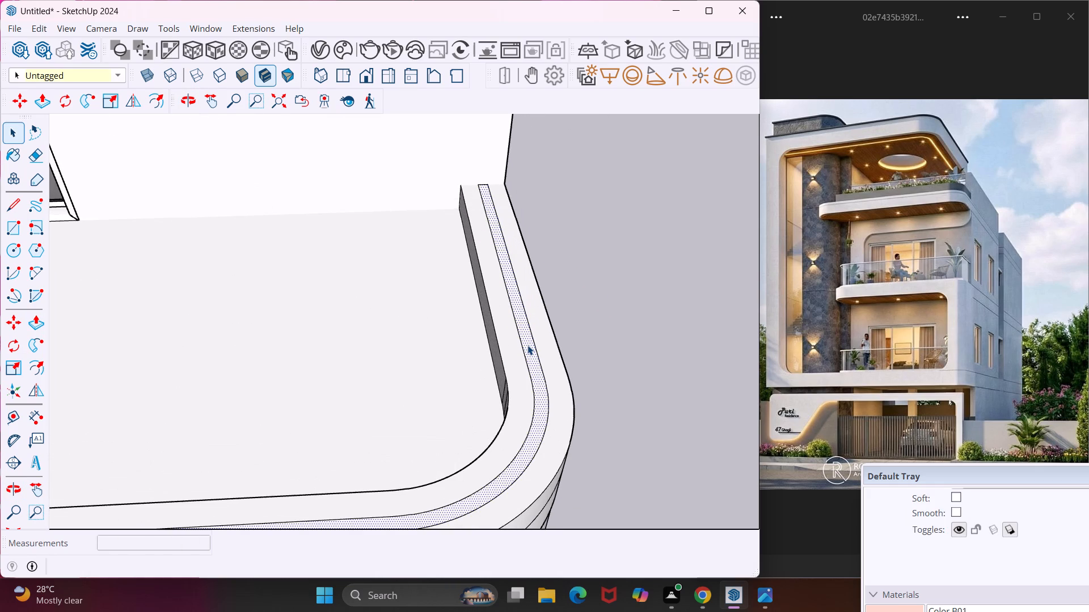
key("p")
left_click(527, 345)
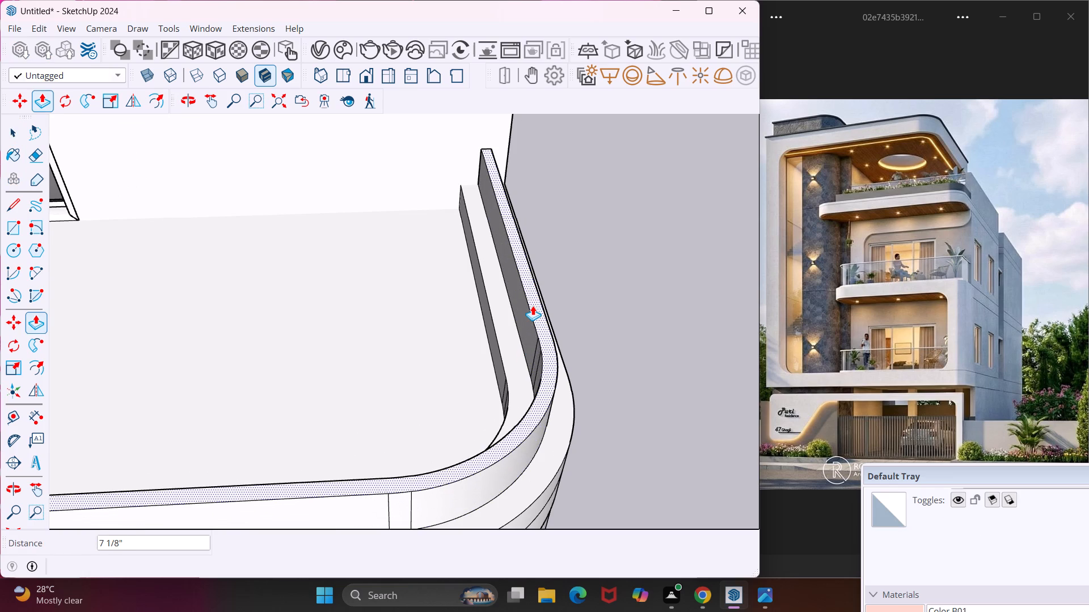
type("3'")
key("Return")
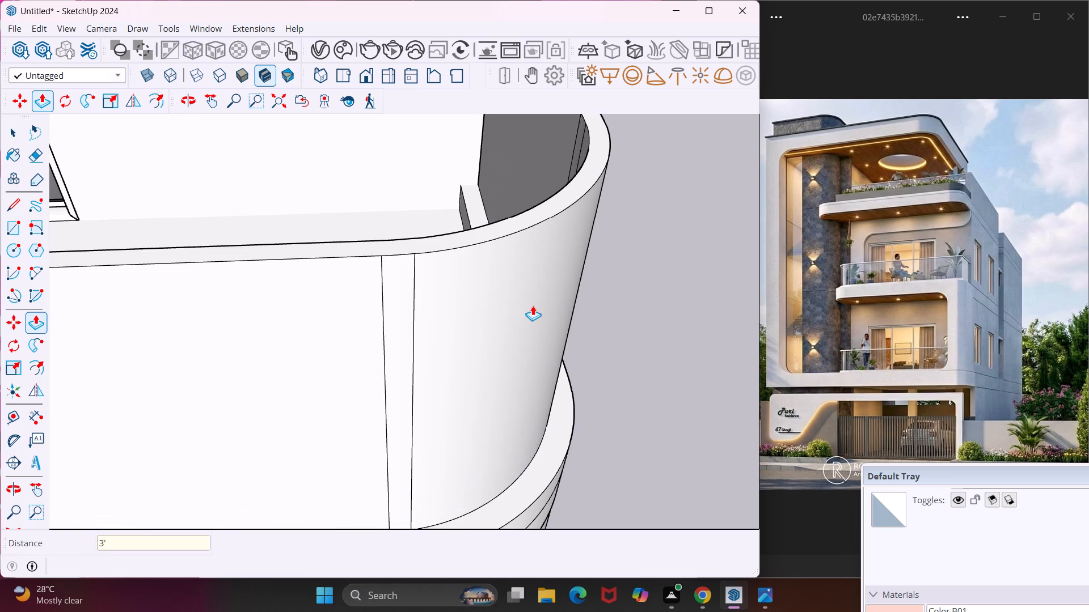
scroll(526, 322, "down", 16)
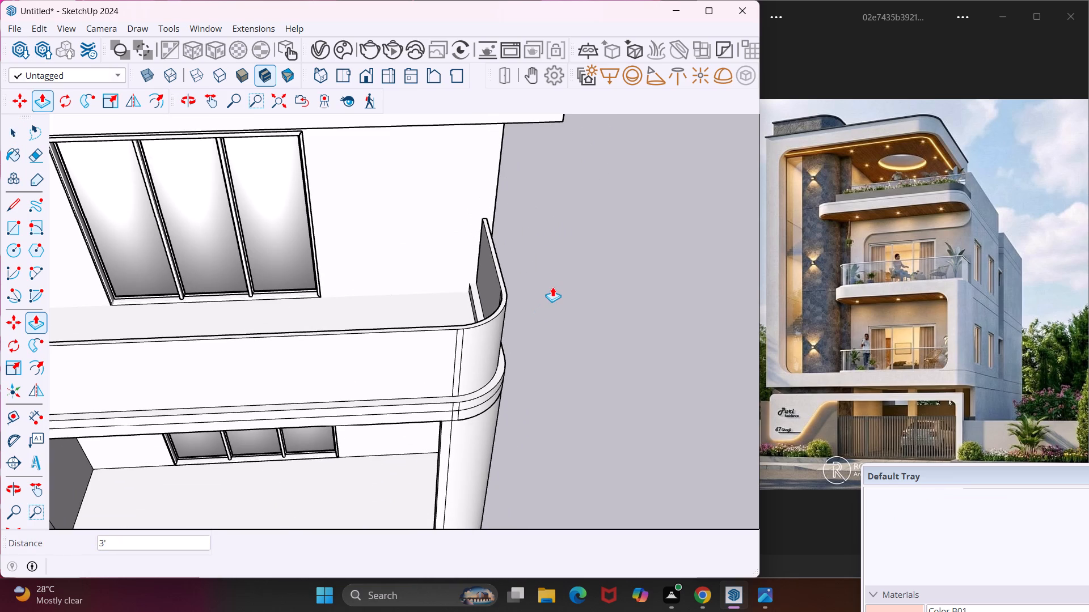
key("Escape")
key("space")
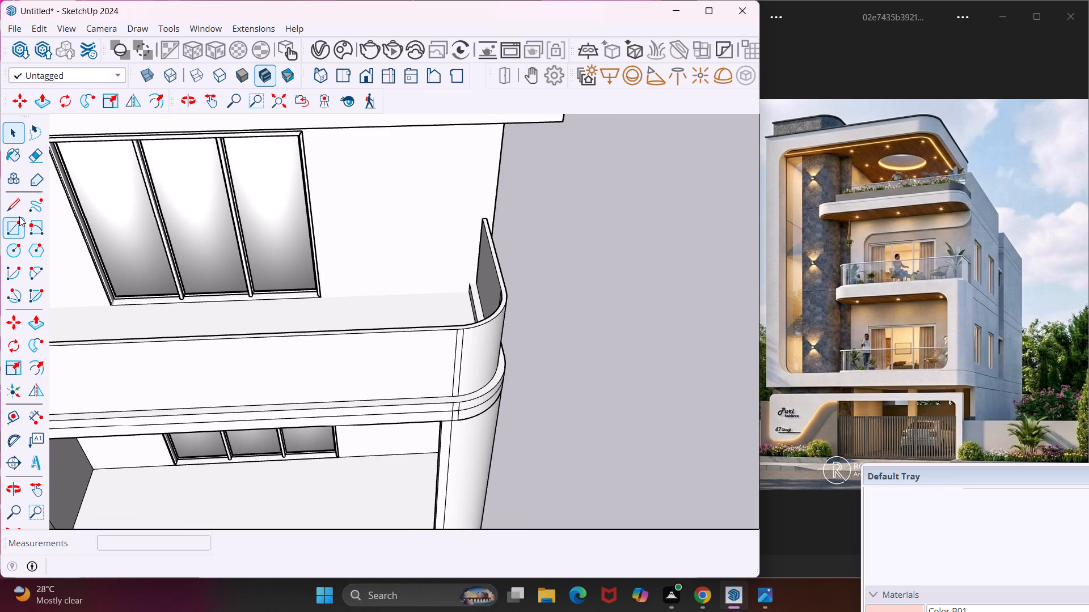
Draw a rectangle about 2 5/16" by 1" on the house wall above the railing panel's end, overhanging its inner edge.
left_click(19, 216)
scroll(478, 211, "up", 11)
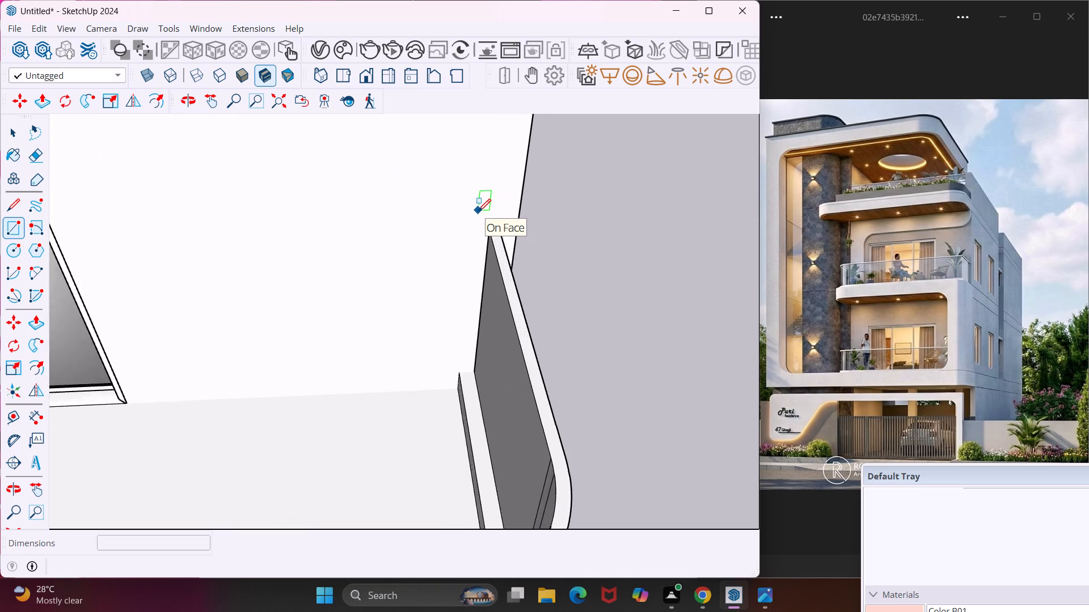
scroll(478, 211, "up", 13)
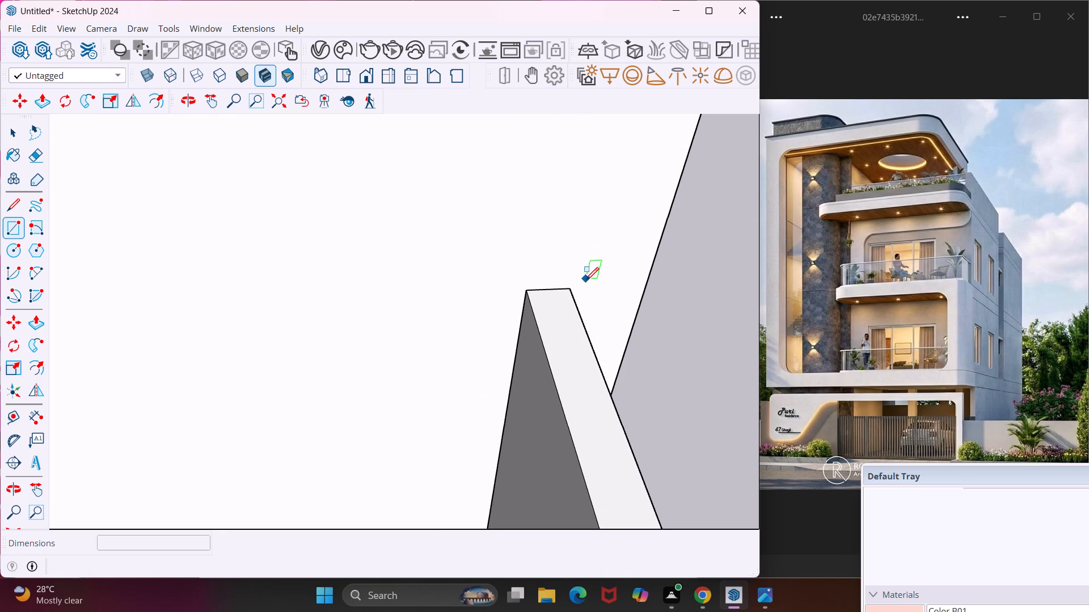
left_click(570, 288)
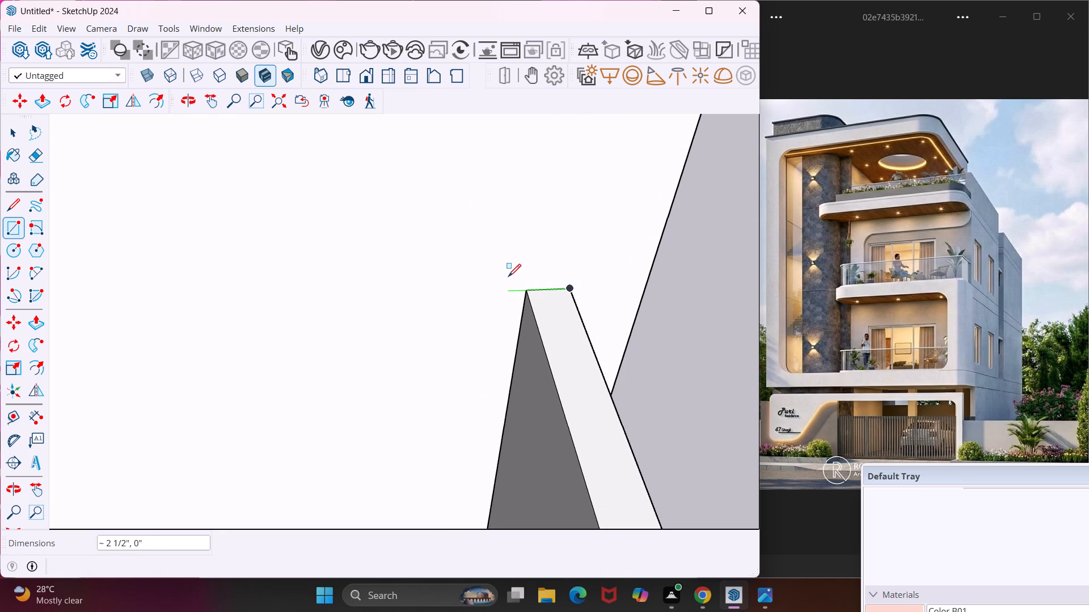
scroll(510, 273, "up", 3)
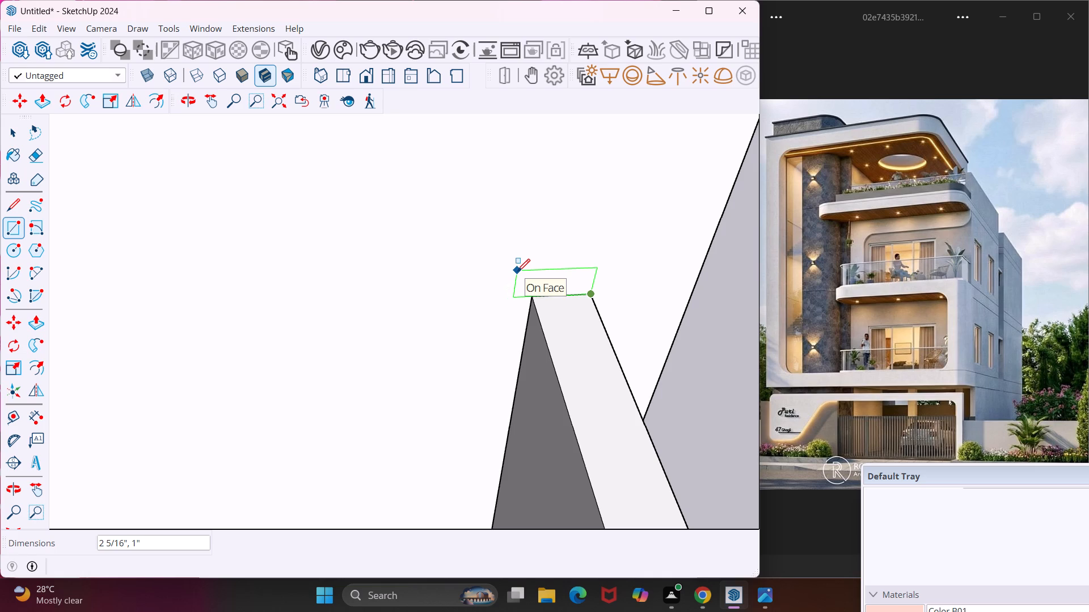
left_click(517, 271)
key("Escape")
key("space")
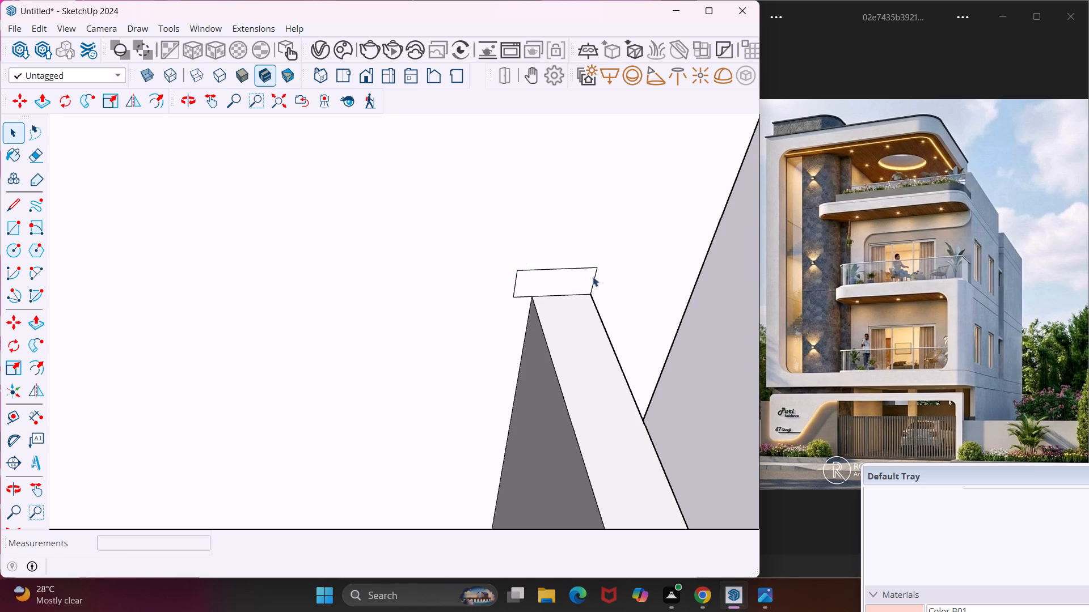
Draw a second rectangle about 3/8" by 1" beside the first, overhanging the railing panel's outer edge.
left_click(20, 235)
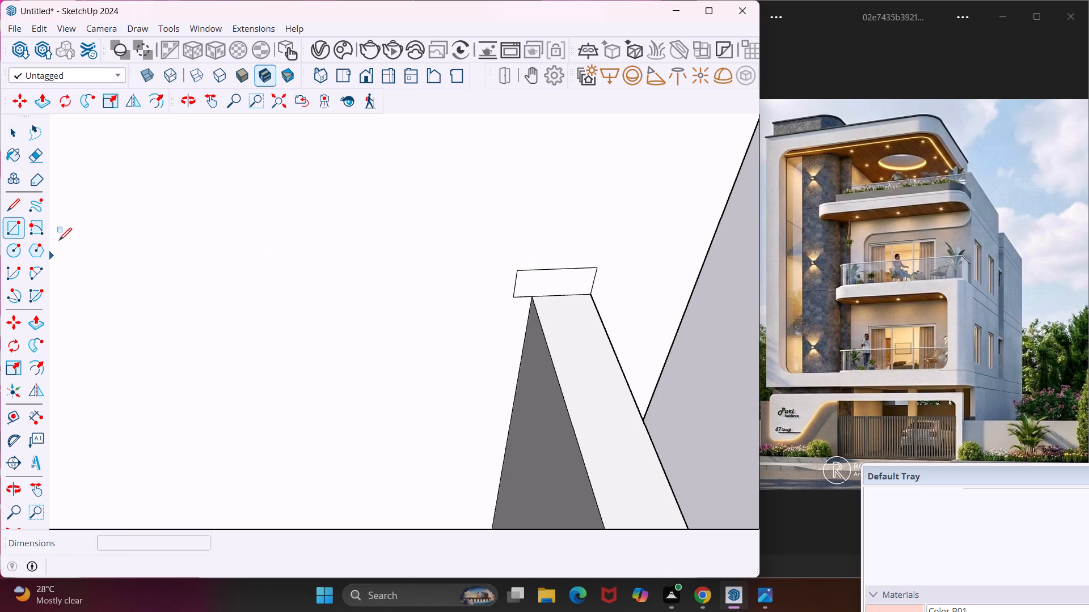
left_click(590, 294)
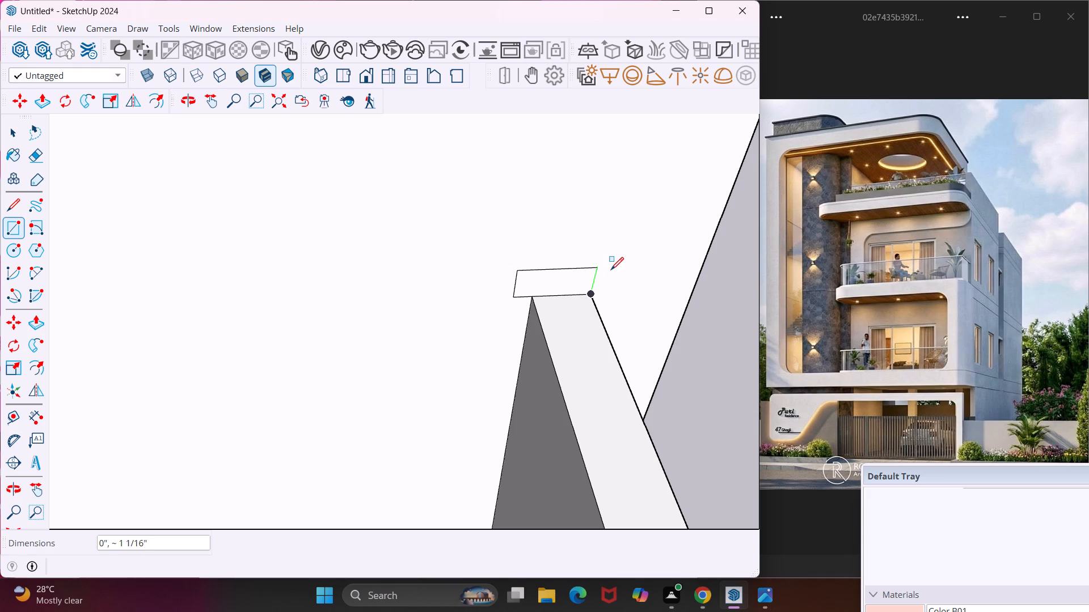
scroll(611, 265, "up", 5)
middle_click_drag(610, 265, 565, 258)
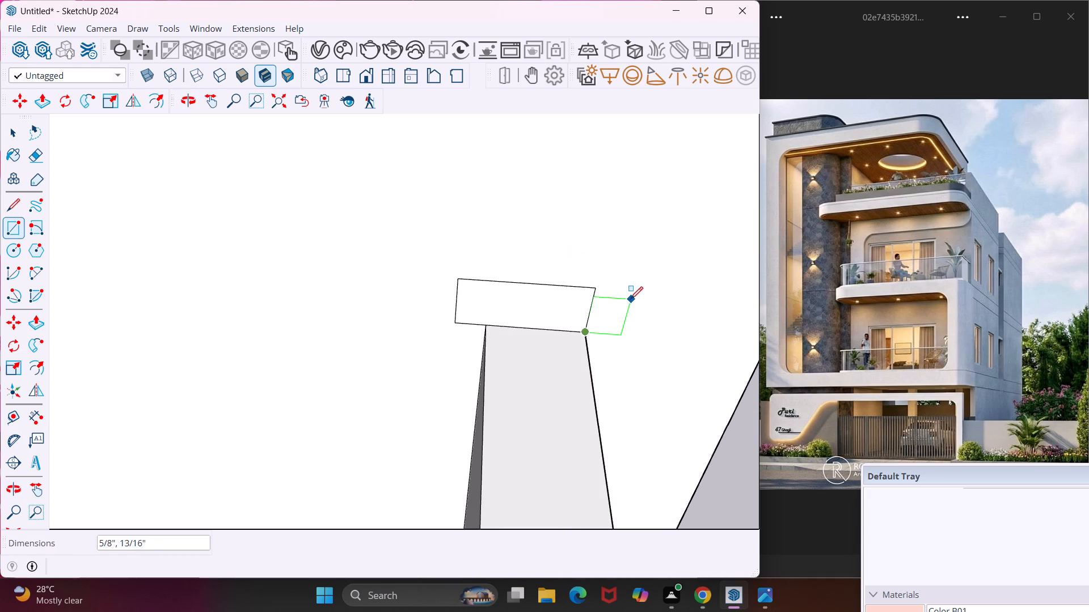
scroll(629, 291, "up", 4)
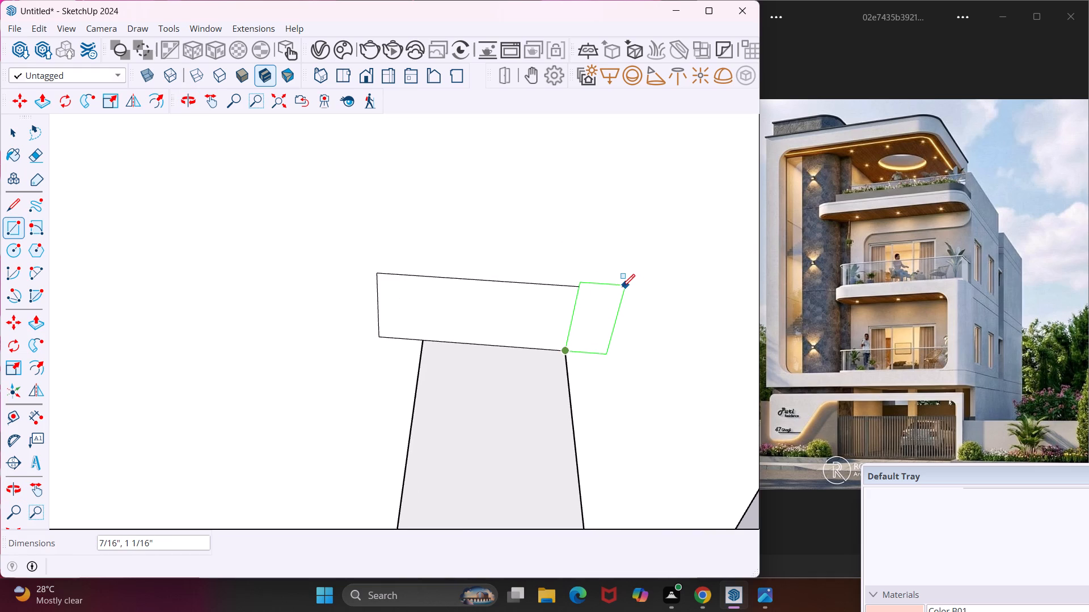
scroll(613, 291, "up", 3)
left_click(613, 290)
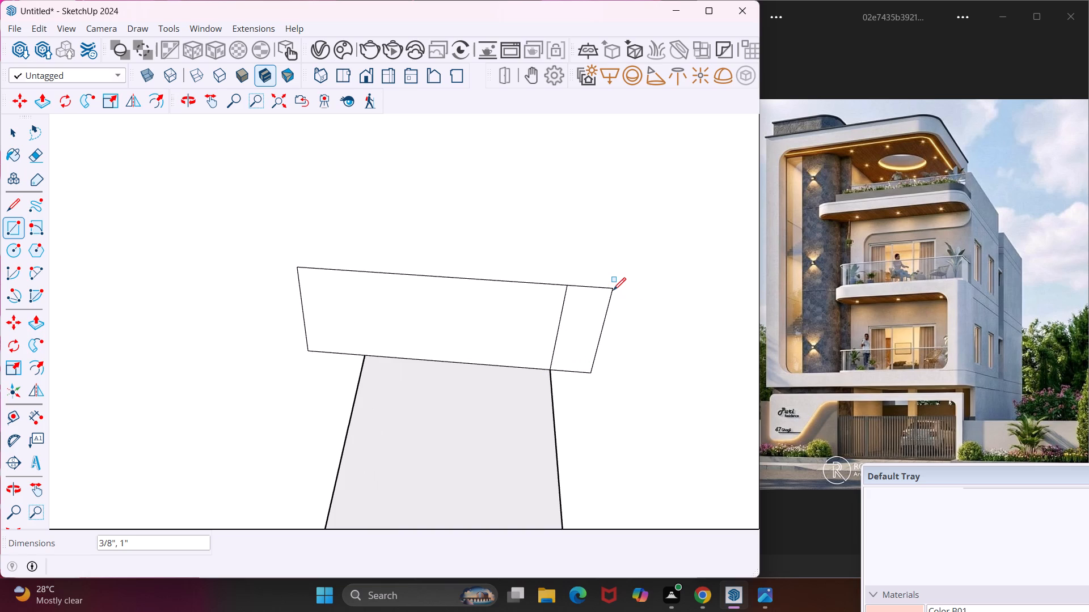
key("Escape")
key("space")
Delete the dividing edge between the two wall rectangles to merge them into one top rail profile.
left_click(556, 332)
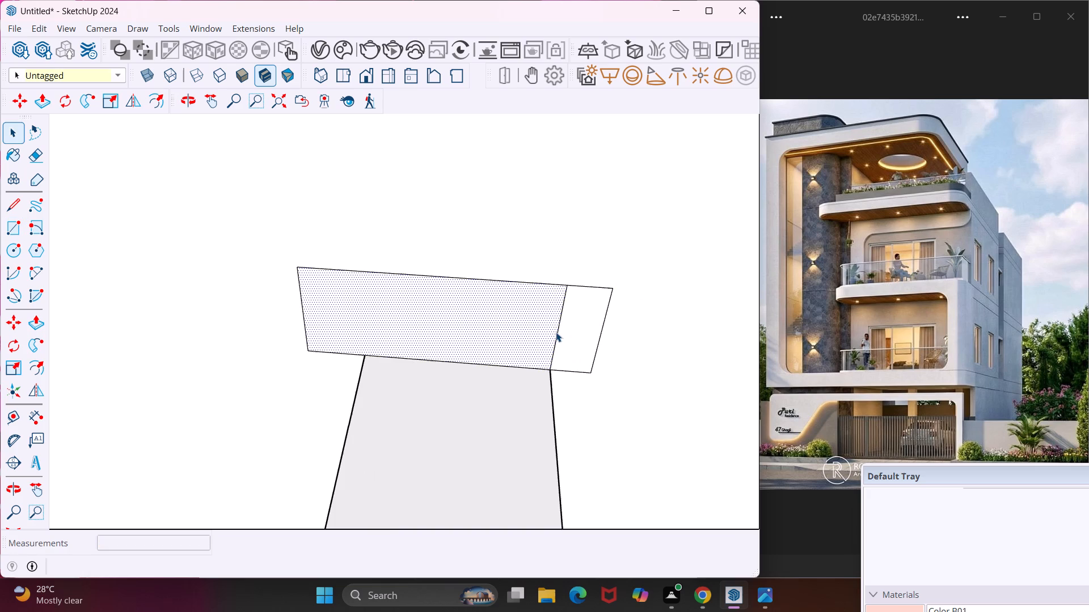
left_click(556, 334)
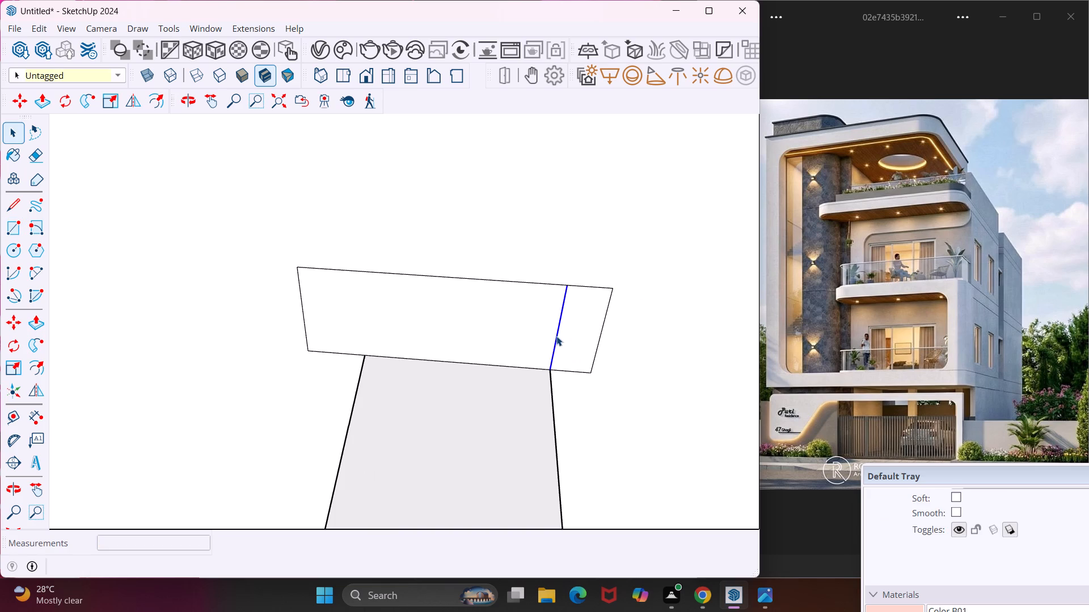
key("Delete")
Sweep the merged rectangular profile around the railing panel's top face with Follow Me to form the top rail.
left_click(515, 394)
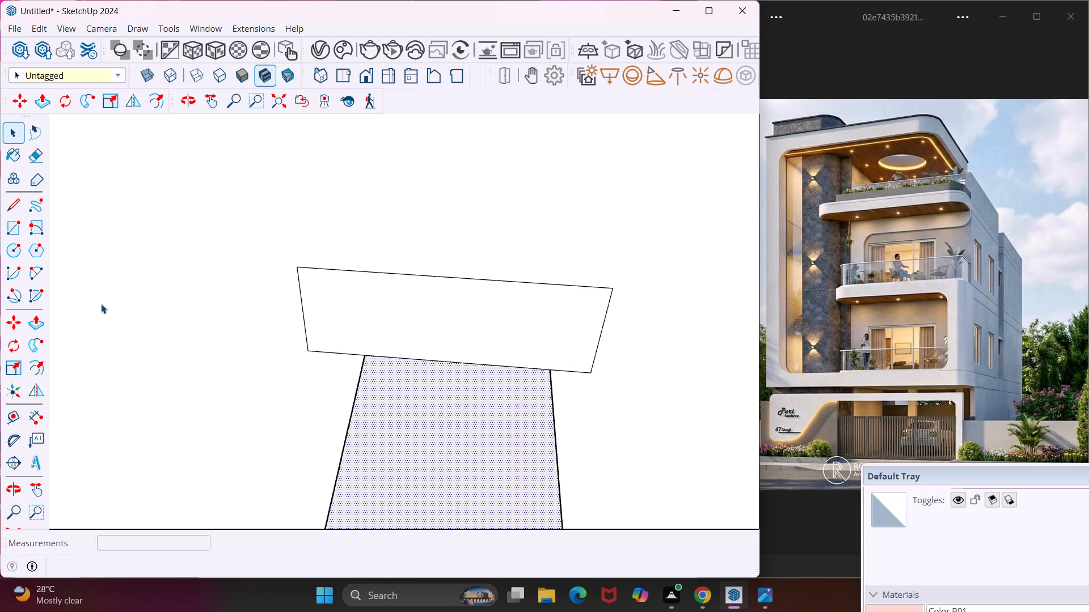
left_click(32, 345)
left_click(368, 307)
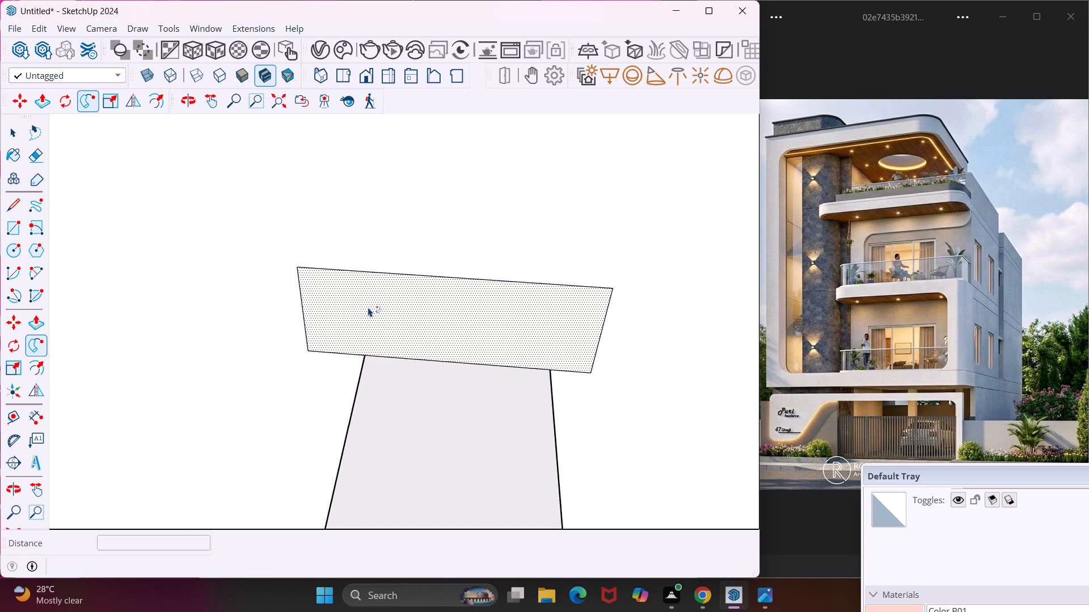
Examine the finished top rail and the lower balcony's floor corner beside the curved wall.
scroll(367, 306, "down", 20)
scroll(367, 306, "down", 2)
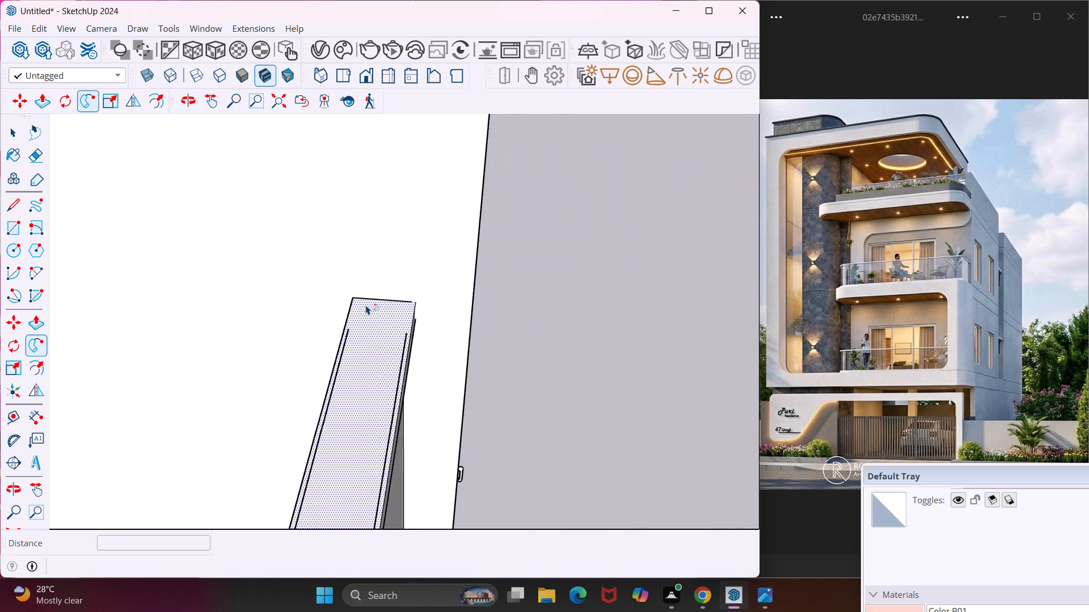
scroll(366, 305, "down", 16)
scroll(369, 304, "down", 16)
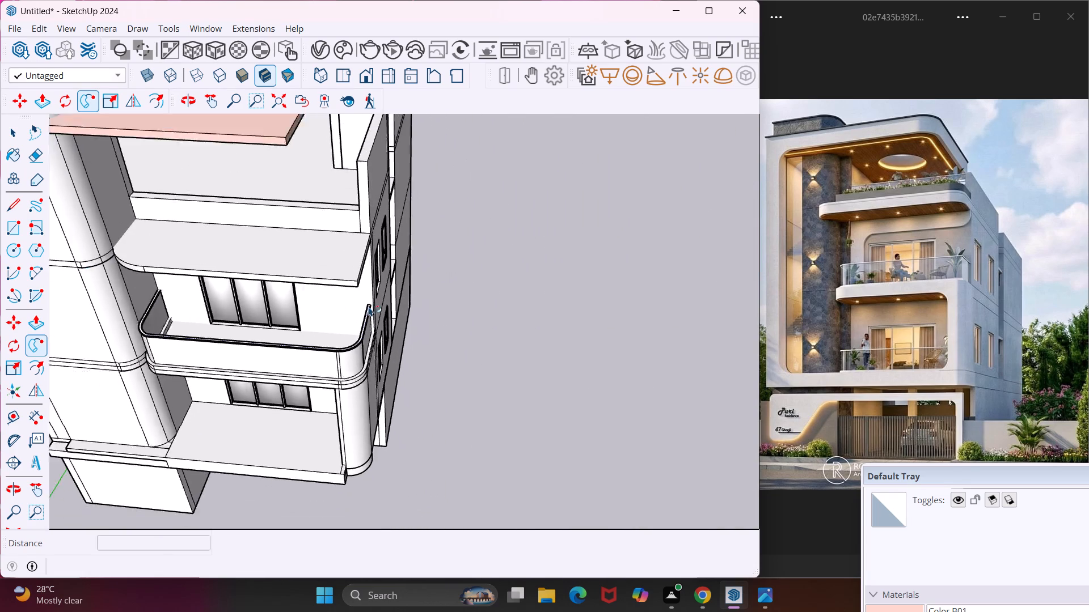
scroll(369, 307, "down", 1)
key("Escape")
key("space")
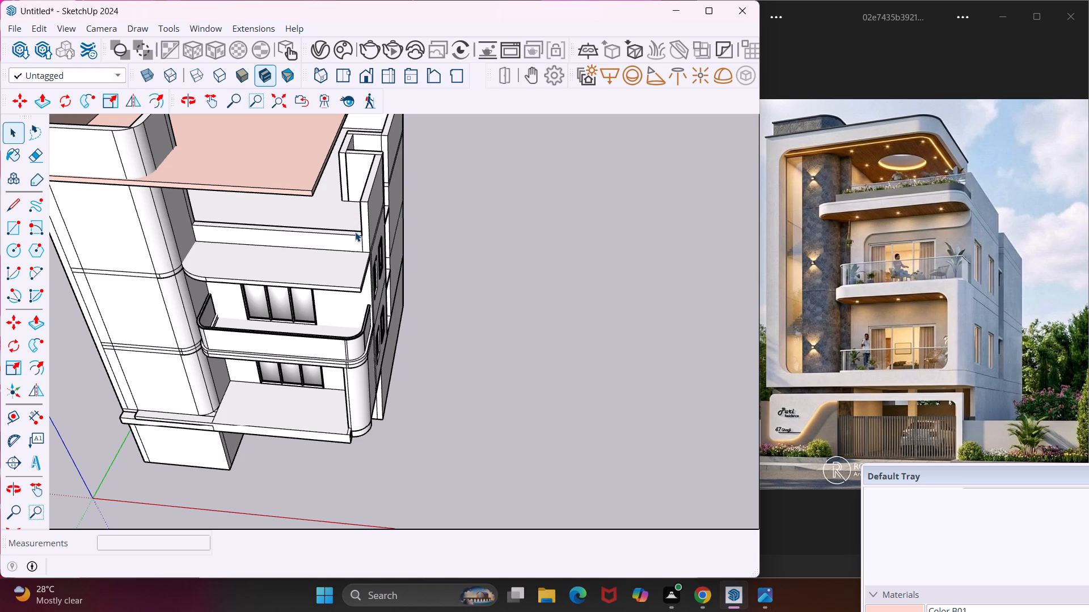
middle_click_drag(355, 232, 272, 223)
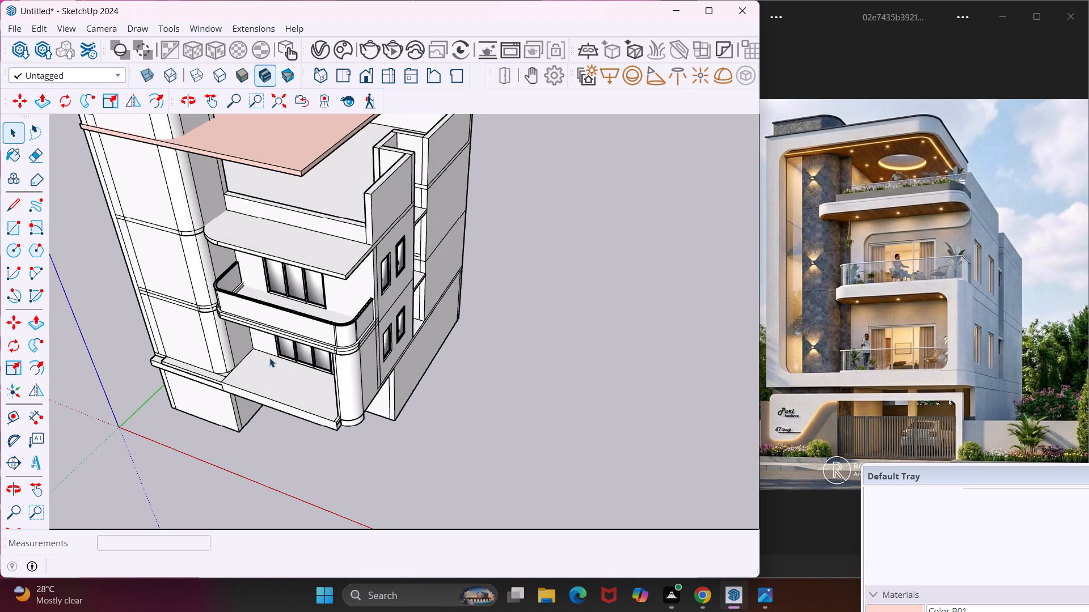
middle_click_drag(269, 358, 472, 259)
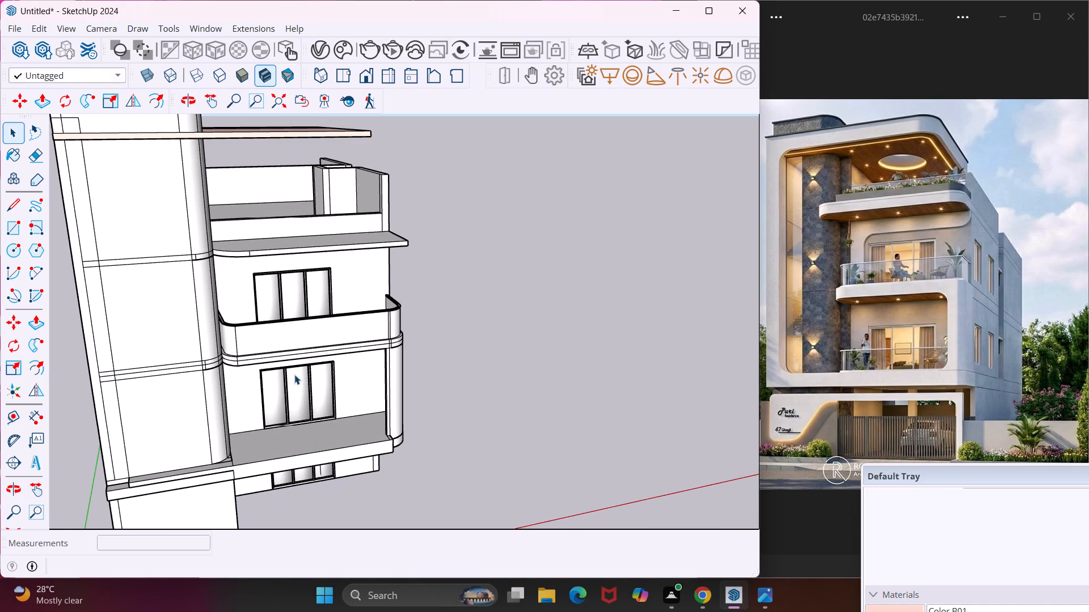
scroll(229, 461, "up", 15)
scroll(229, 461, "up", 6)
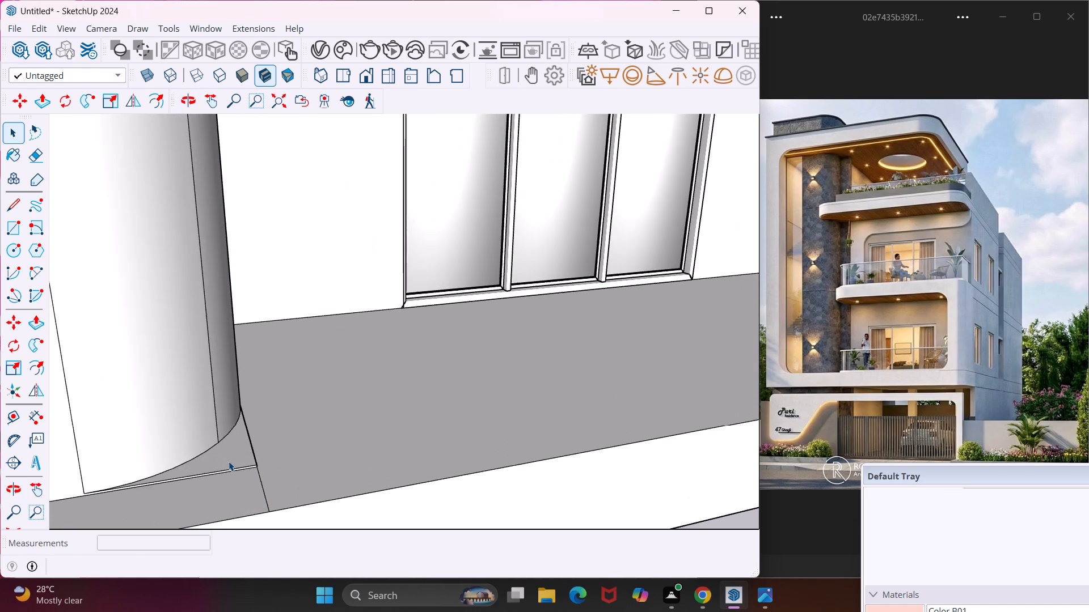
middle_click_drag(229, 461, 150, 433)
scroll(201, 428, "down", 2)
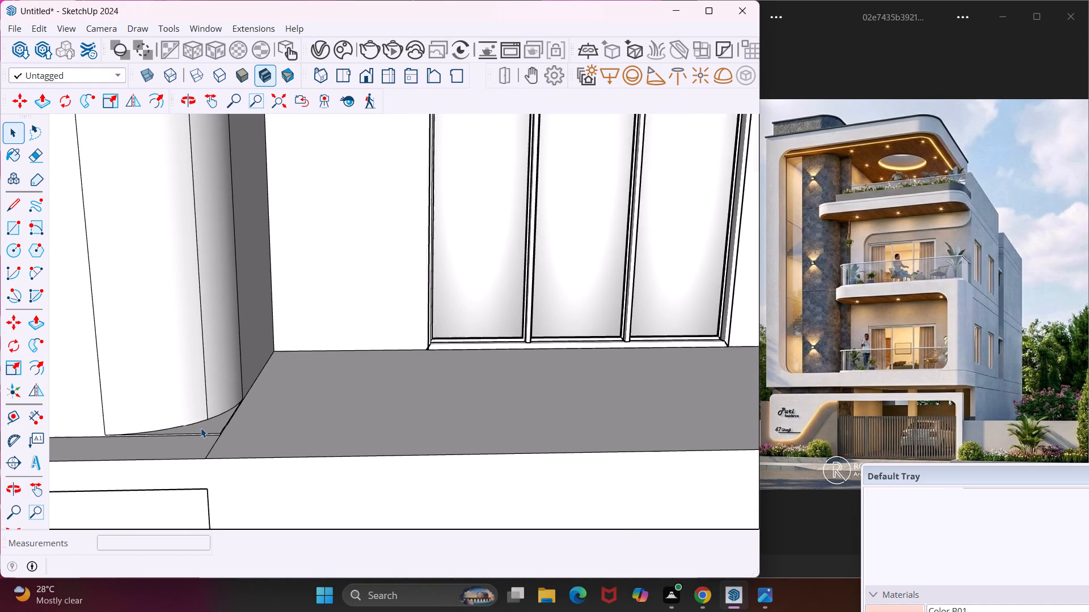
scroll(201, 428, "down", 3)
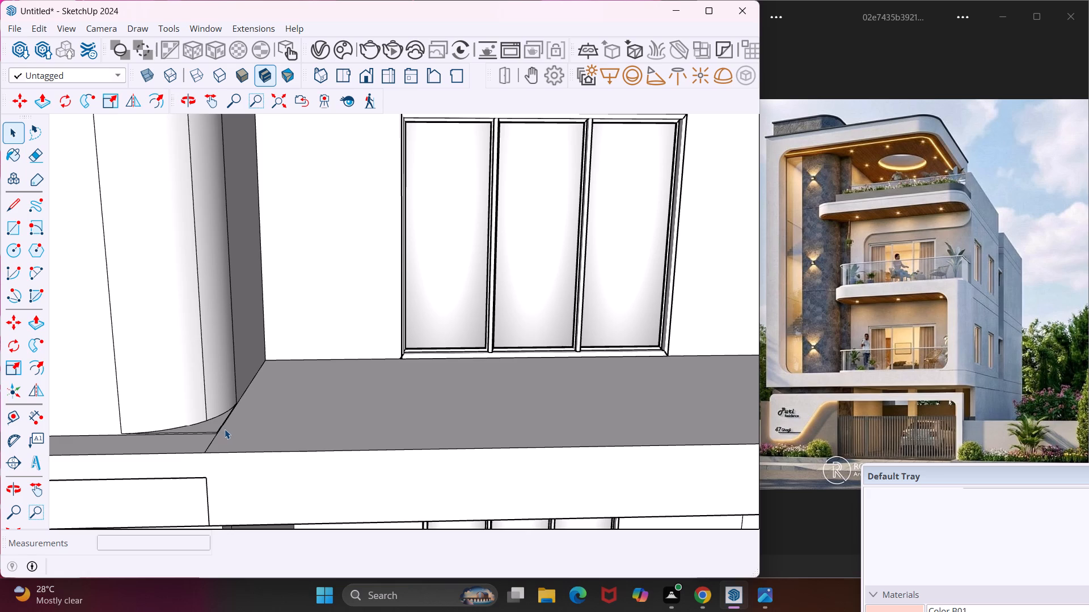
scroll(199, 430, "up", 3)
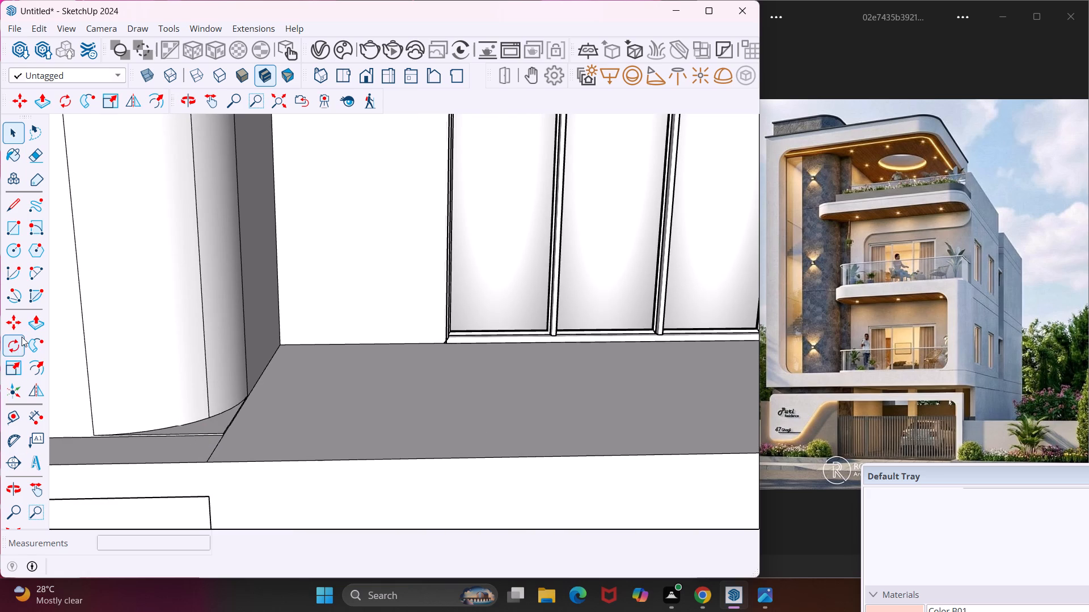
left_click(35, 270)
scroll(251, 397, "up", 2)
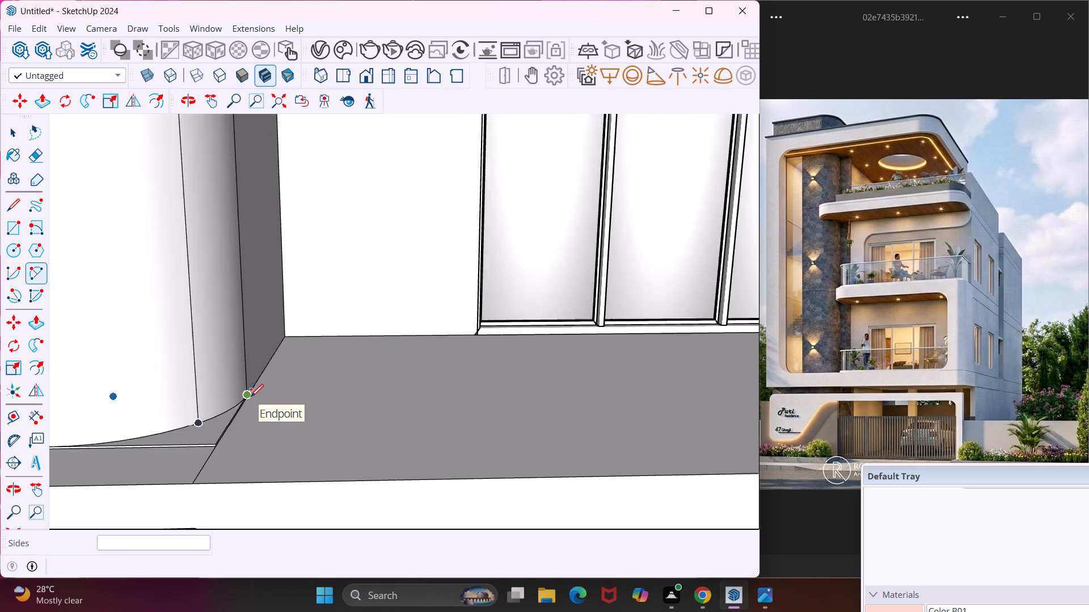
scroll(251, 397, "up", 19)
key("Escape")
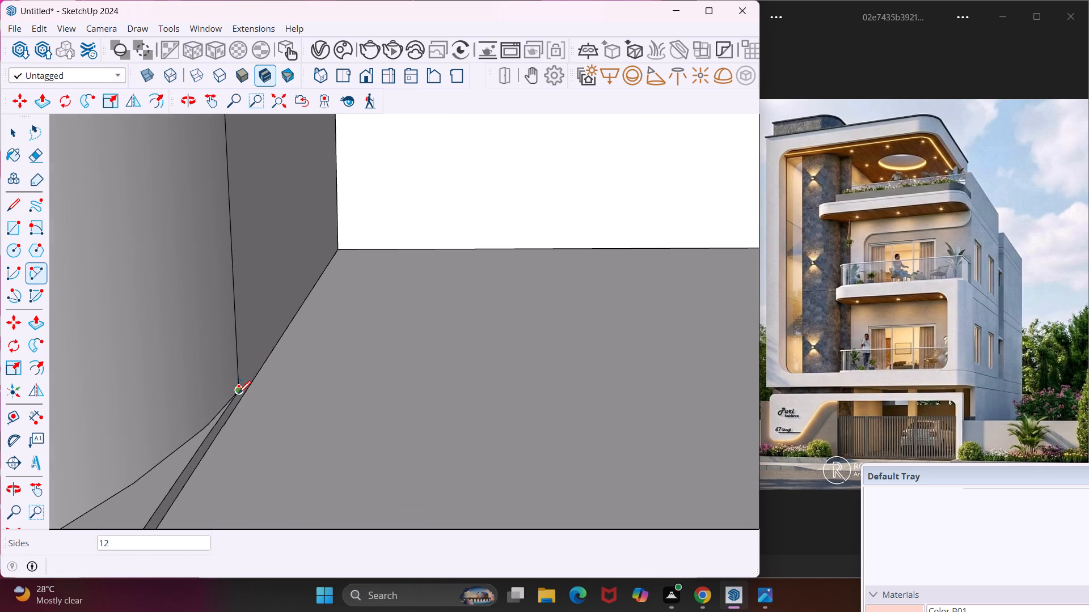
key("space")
Draw a line about 5/16" long from the curved wall's bottom corner down to the lower balcony's floor edge.
middle_click_drag(238, 393, 202, 373)
middle_click_drag(246, 380, 200, 365)
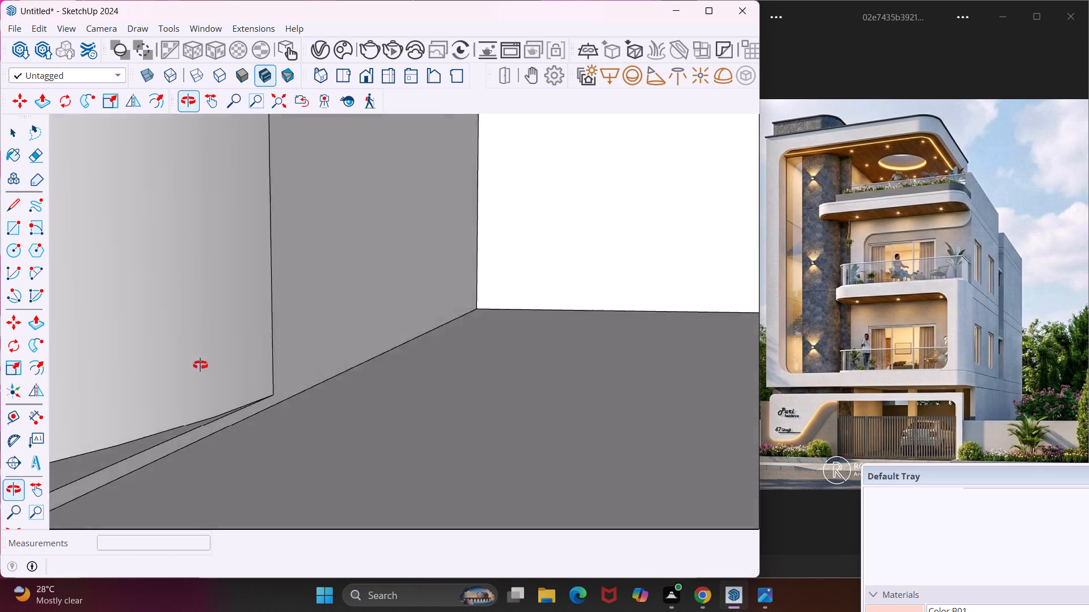
middle_click_drag(200, 365, 170, 351)
left_click(7, 198)
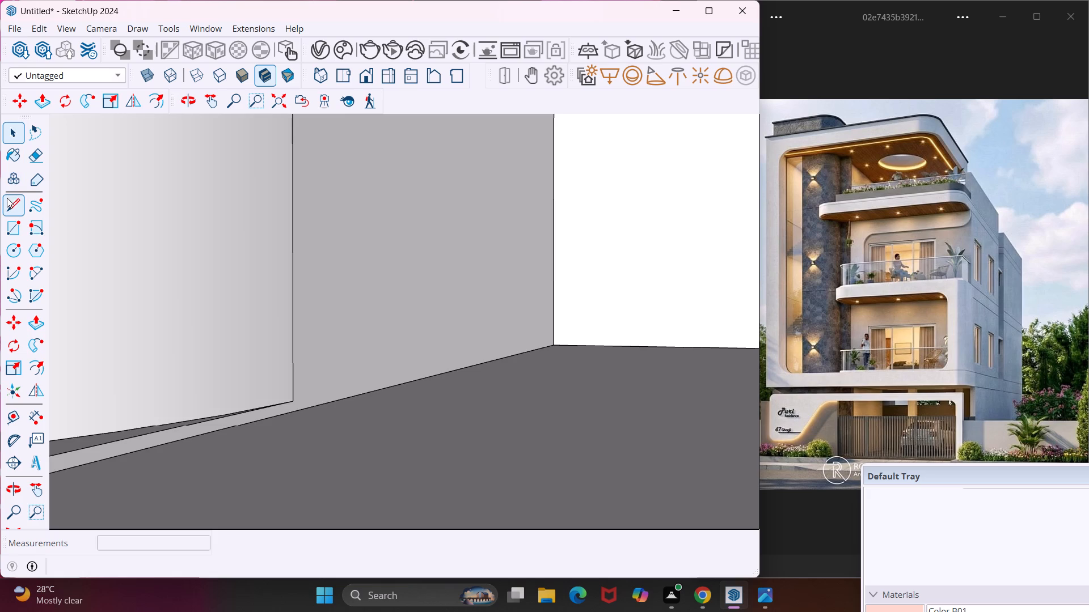
left_click(292, 402)
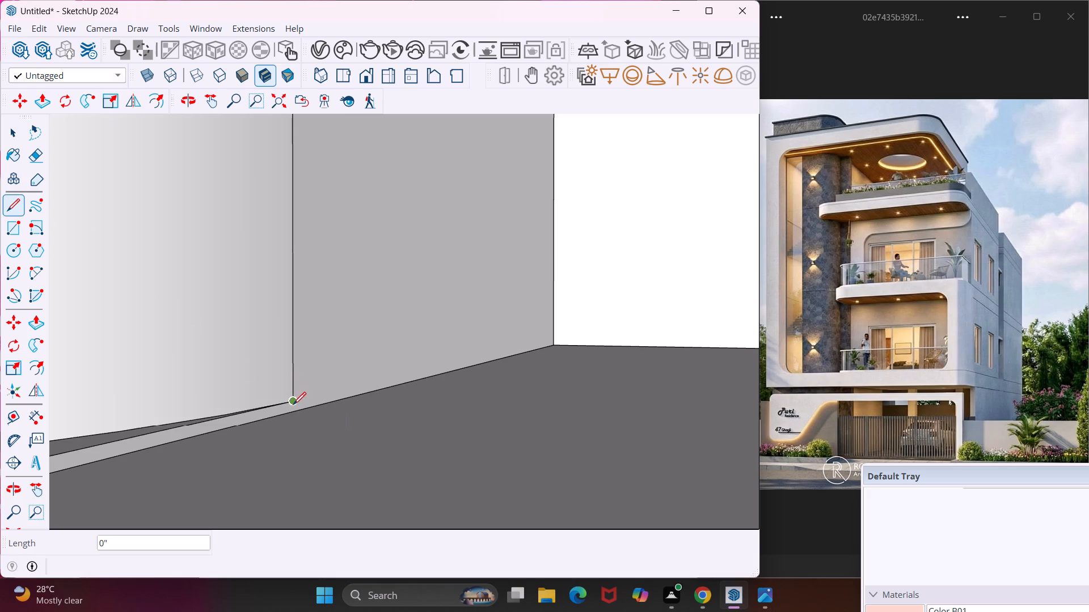
left_click(294, 411)
key("Escape")
key("space")
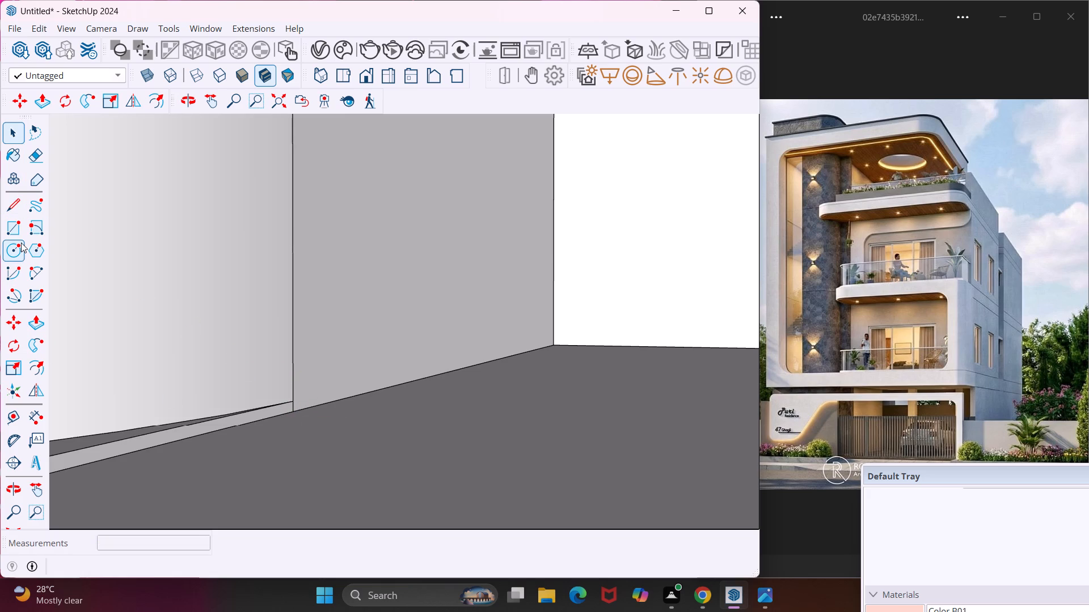
Draw a two-point arc on the lower balcony floor from the wall corner to the front edge, bulging outward about 6 11/16".
left_click(35, 270)
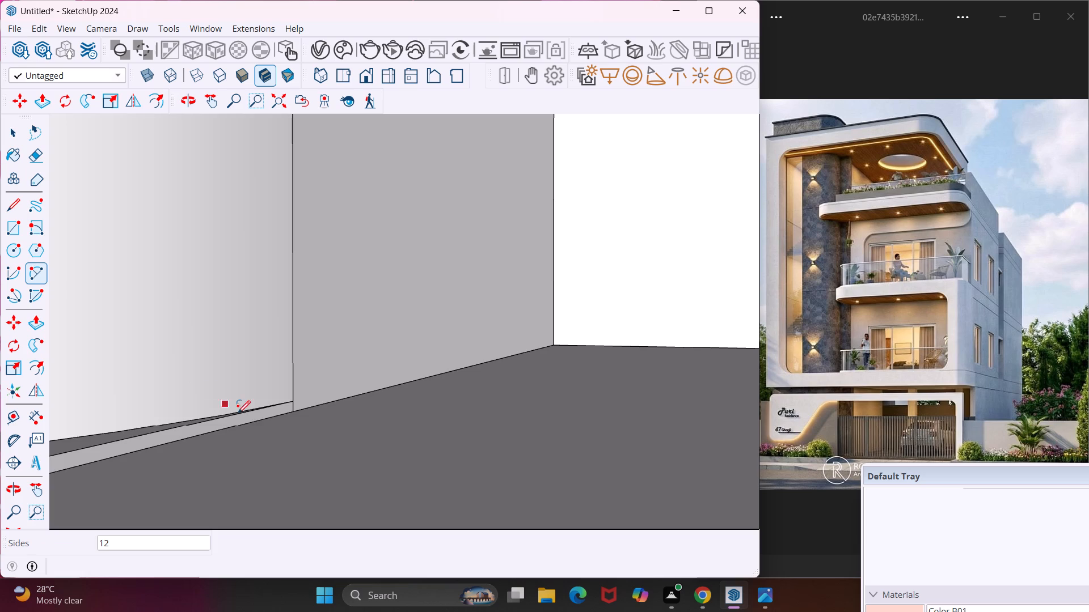
left_click(293, 413)
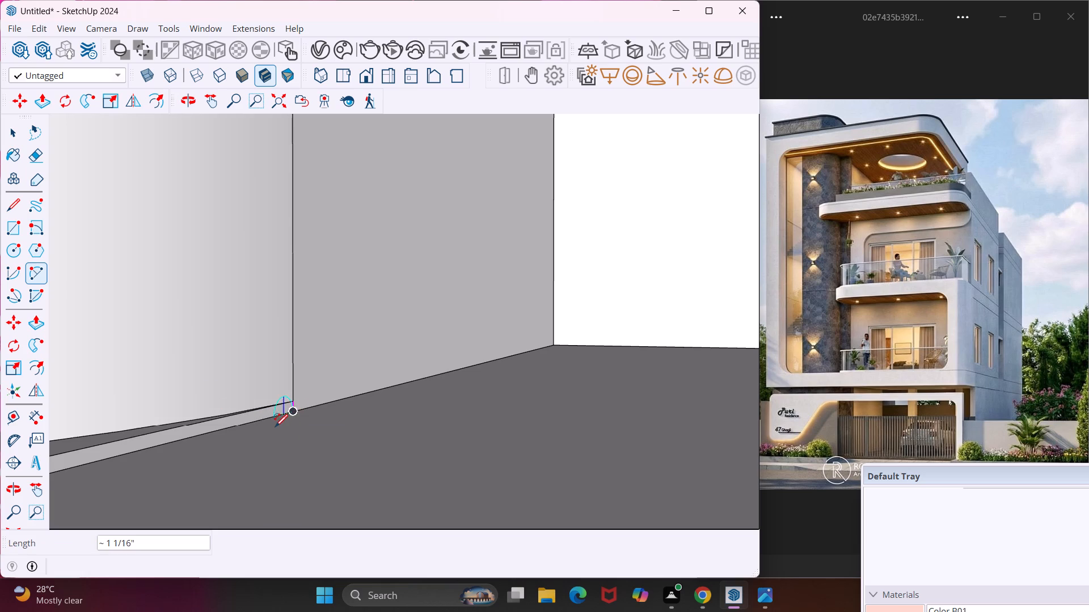
scroll(273, 427, "down", 6)
scroll(272, 428, "down", 15)
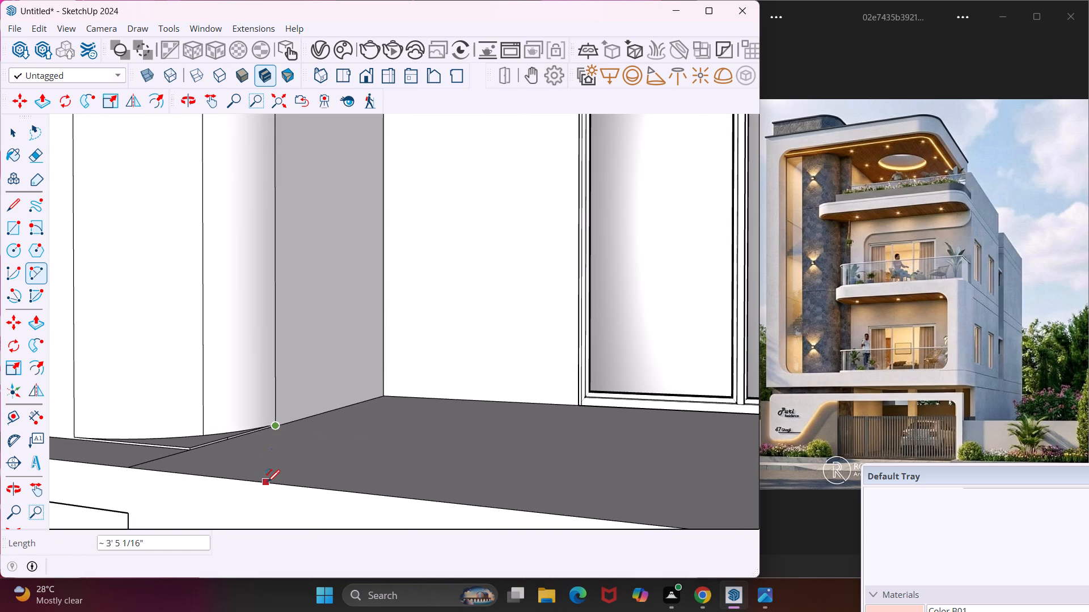
middle_click_drag(268, 483, 173, 508)
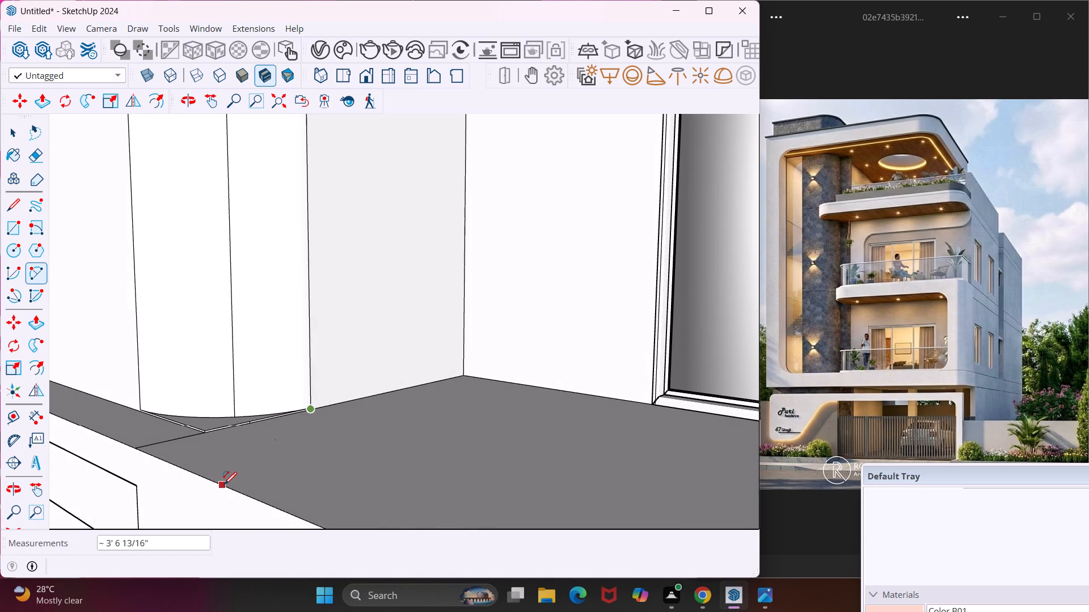
left_click(224, 484)
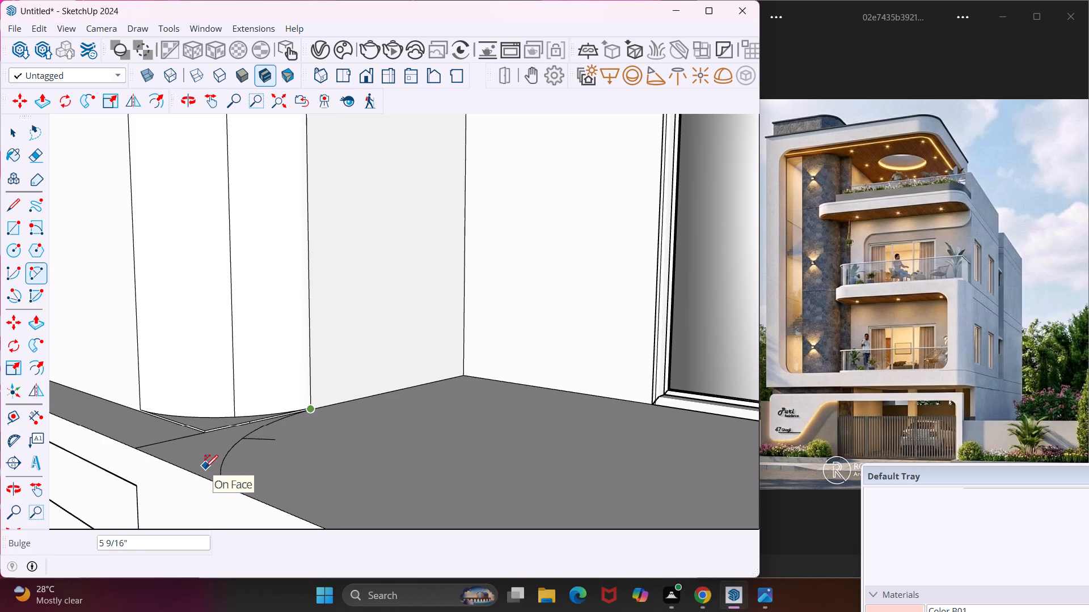
left_click(205, 466)
key("Escape")
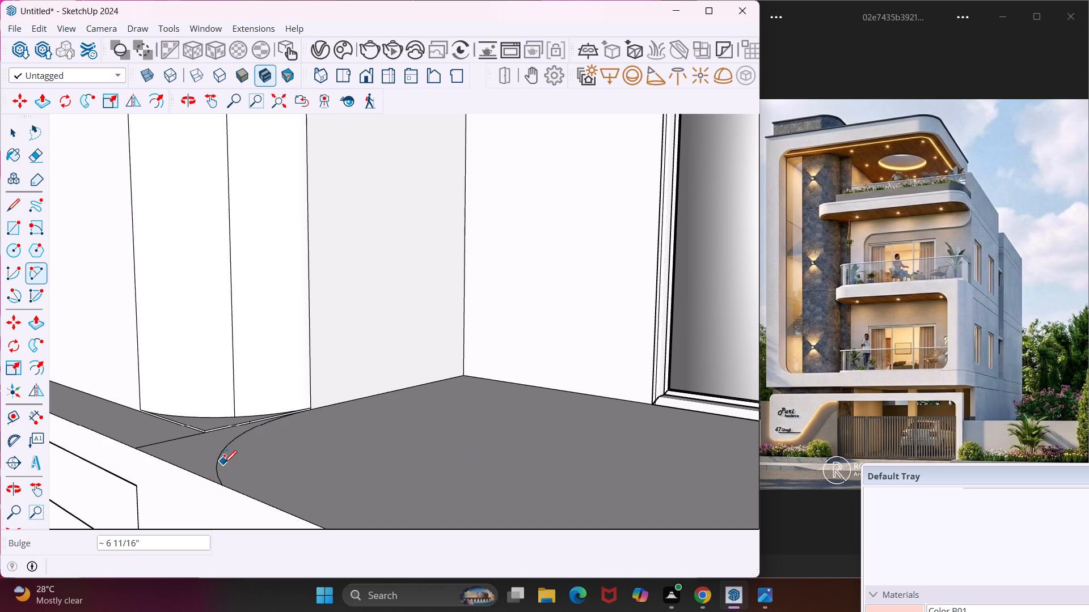
key("space")
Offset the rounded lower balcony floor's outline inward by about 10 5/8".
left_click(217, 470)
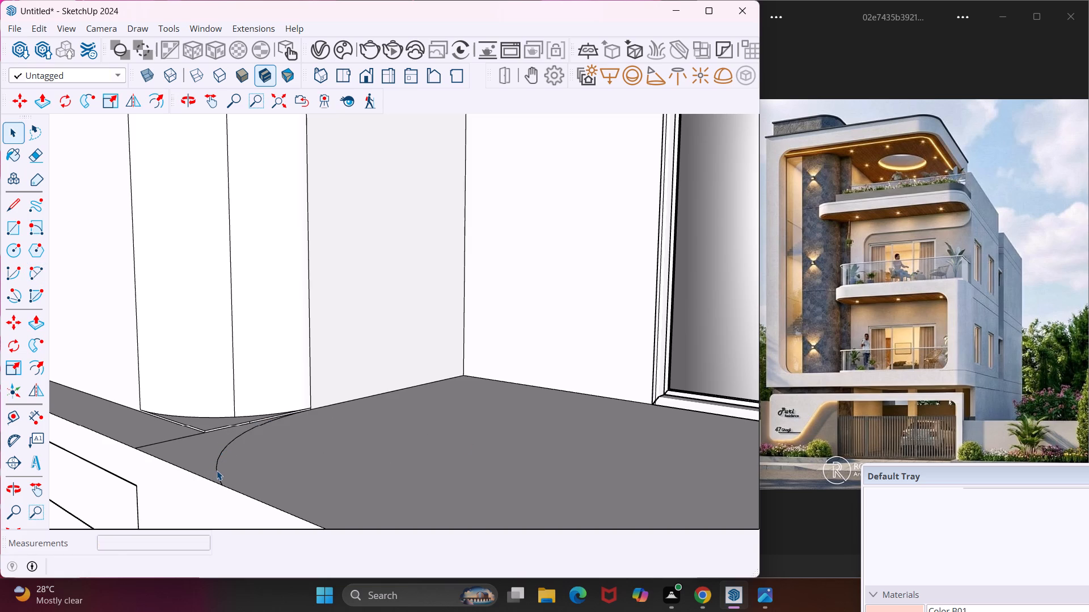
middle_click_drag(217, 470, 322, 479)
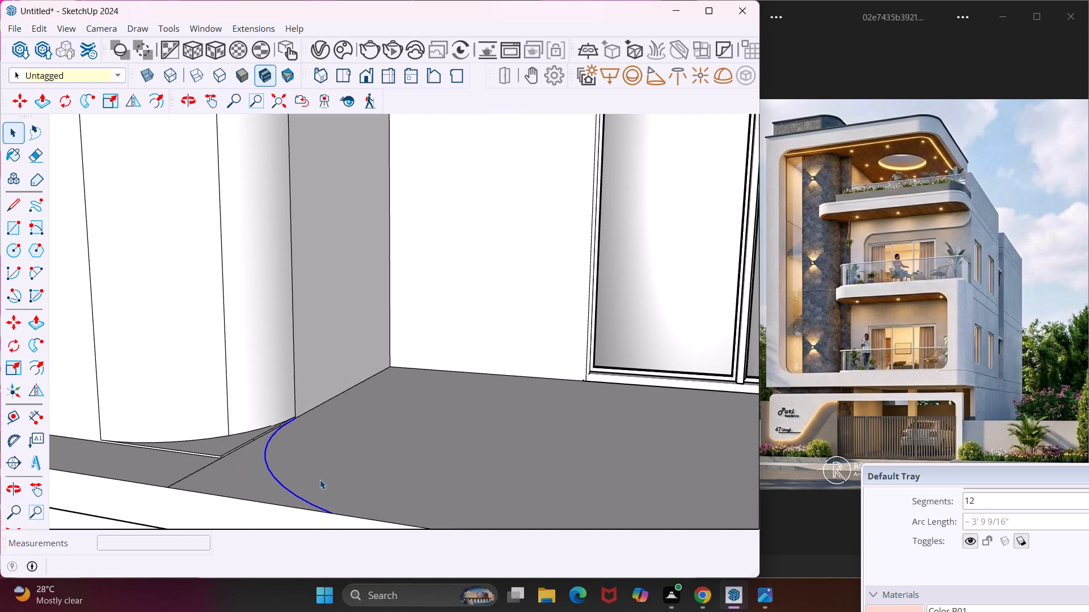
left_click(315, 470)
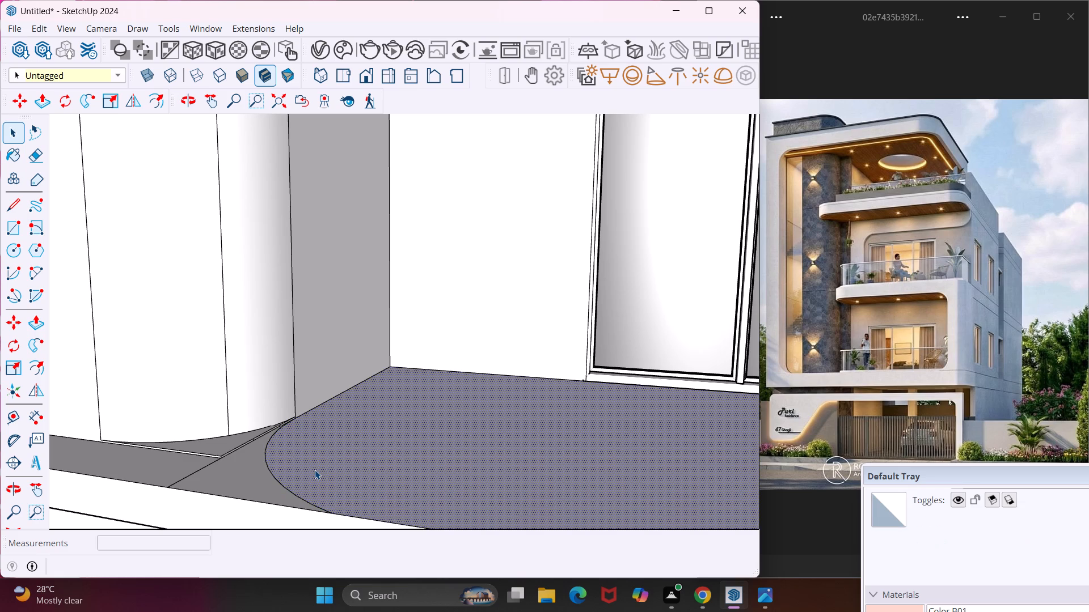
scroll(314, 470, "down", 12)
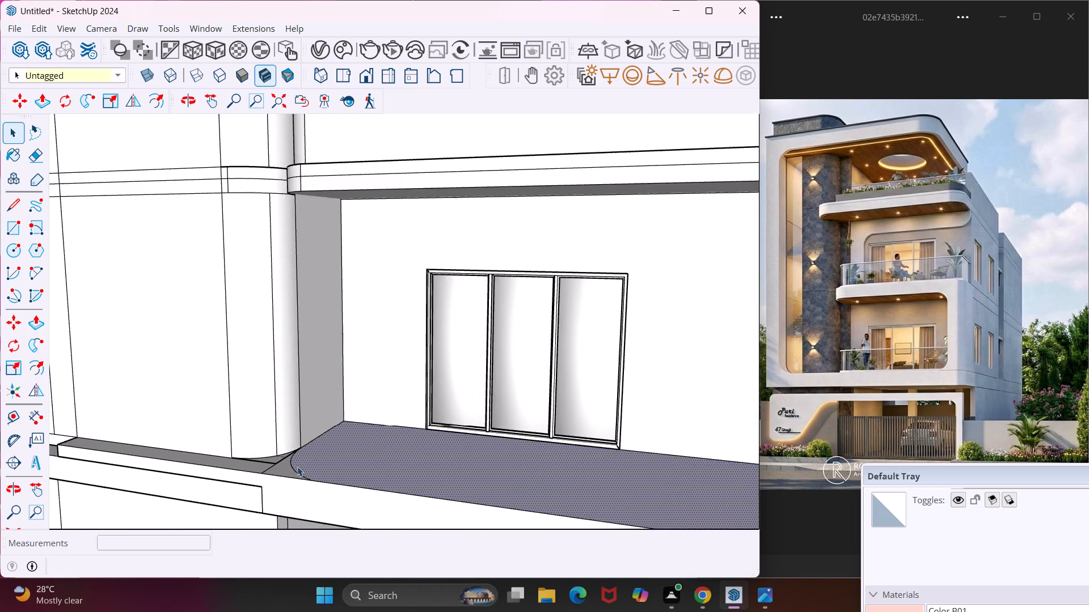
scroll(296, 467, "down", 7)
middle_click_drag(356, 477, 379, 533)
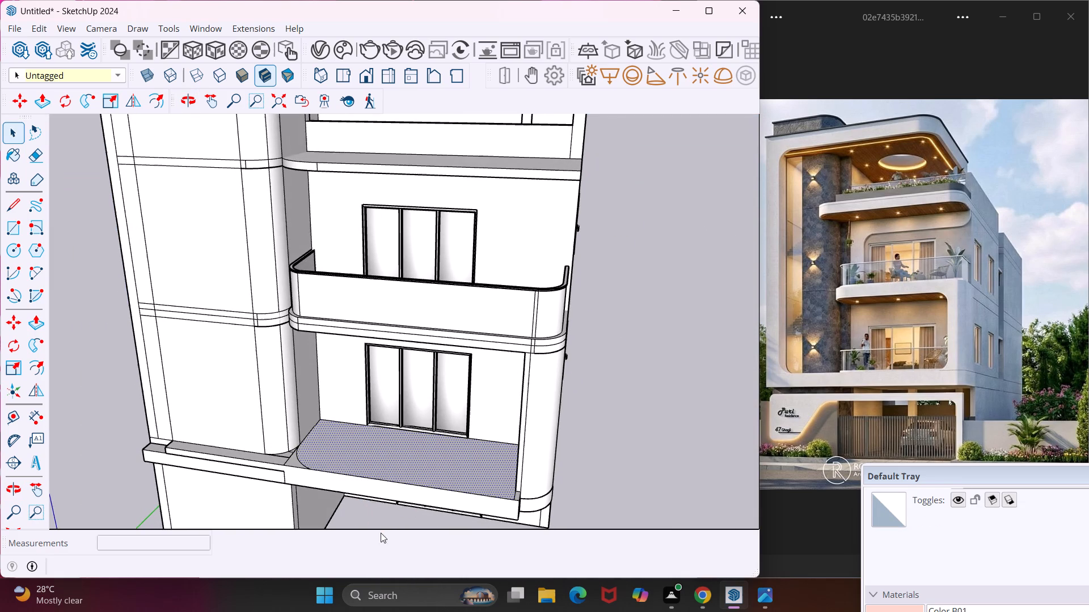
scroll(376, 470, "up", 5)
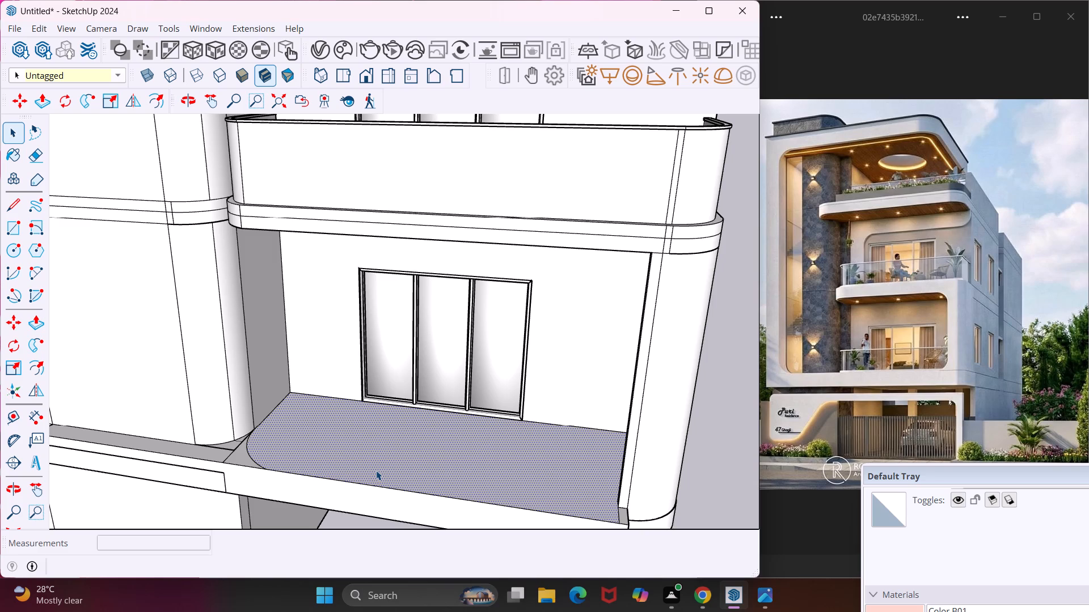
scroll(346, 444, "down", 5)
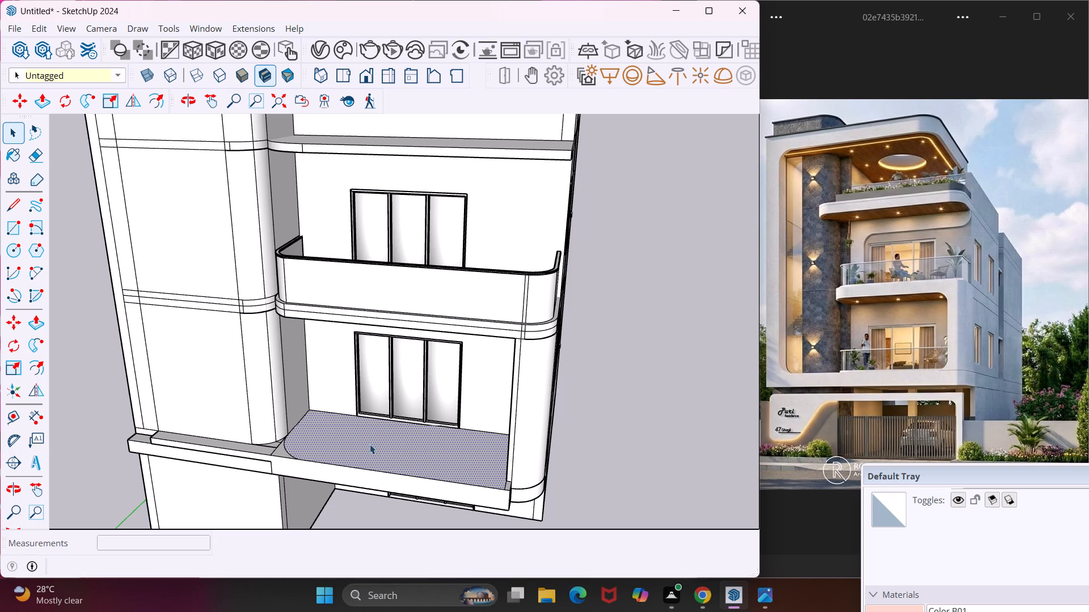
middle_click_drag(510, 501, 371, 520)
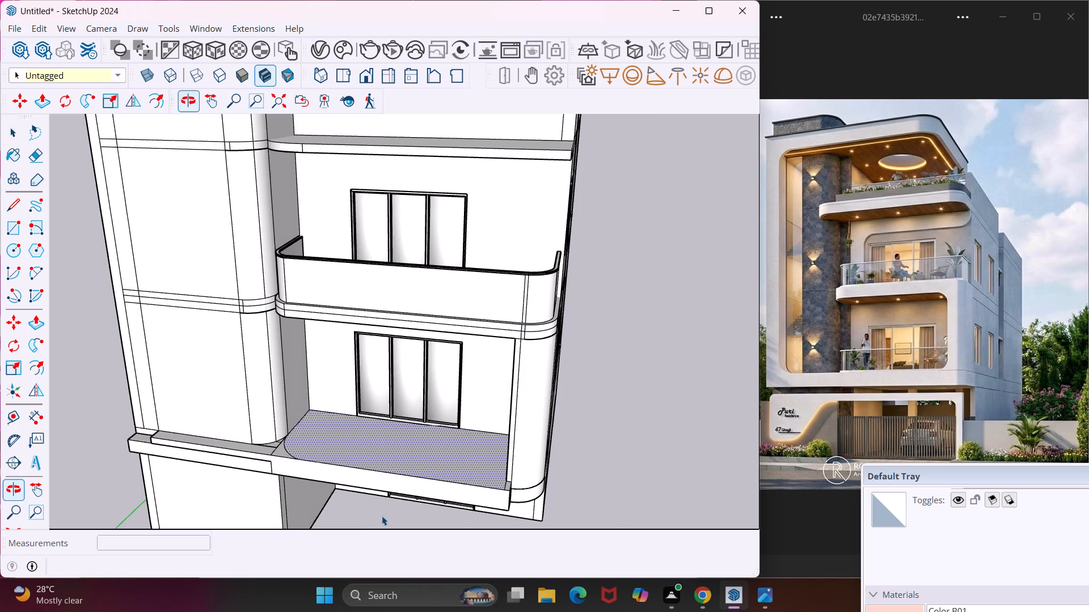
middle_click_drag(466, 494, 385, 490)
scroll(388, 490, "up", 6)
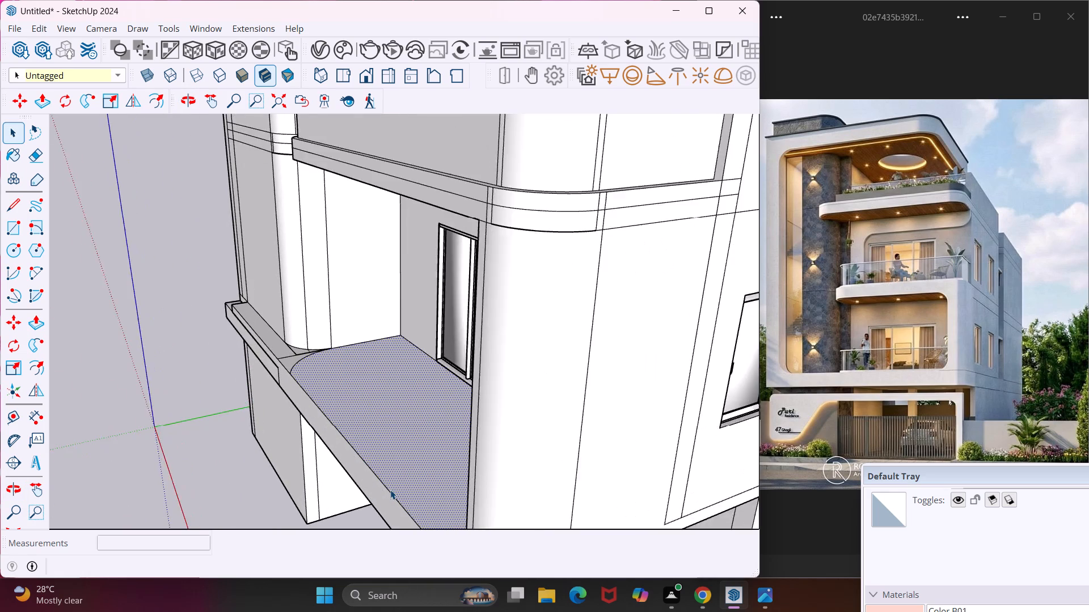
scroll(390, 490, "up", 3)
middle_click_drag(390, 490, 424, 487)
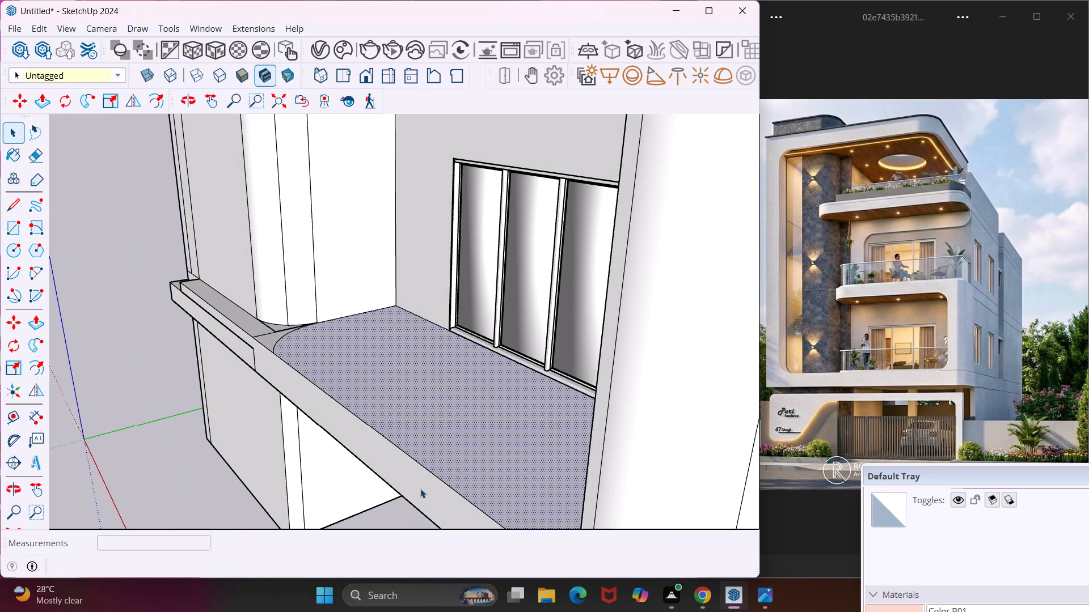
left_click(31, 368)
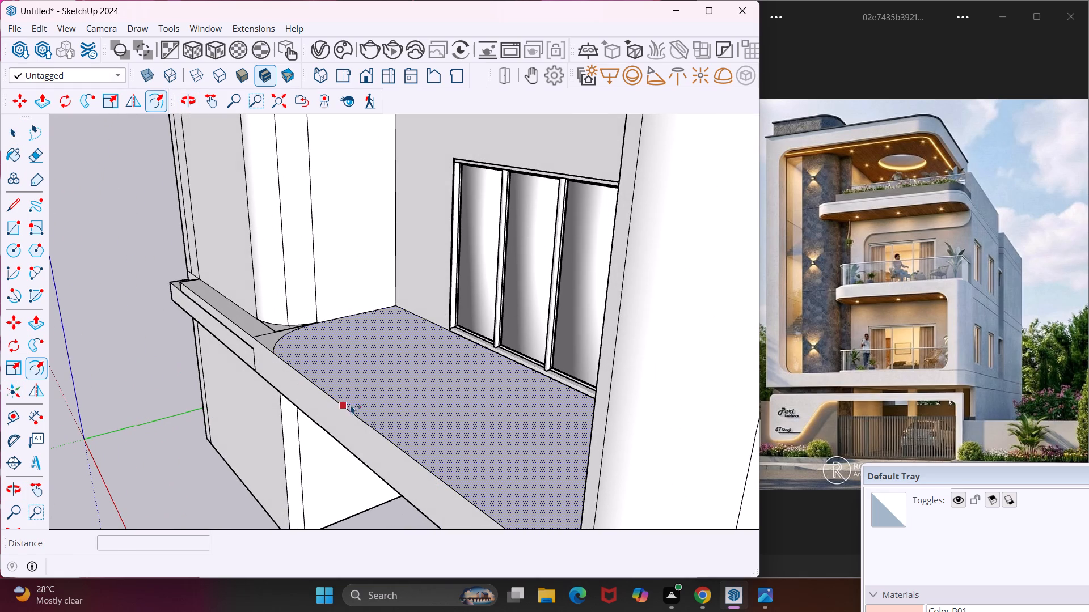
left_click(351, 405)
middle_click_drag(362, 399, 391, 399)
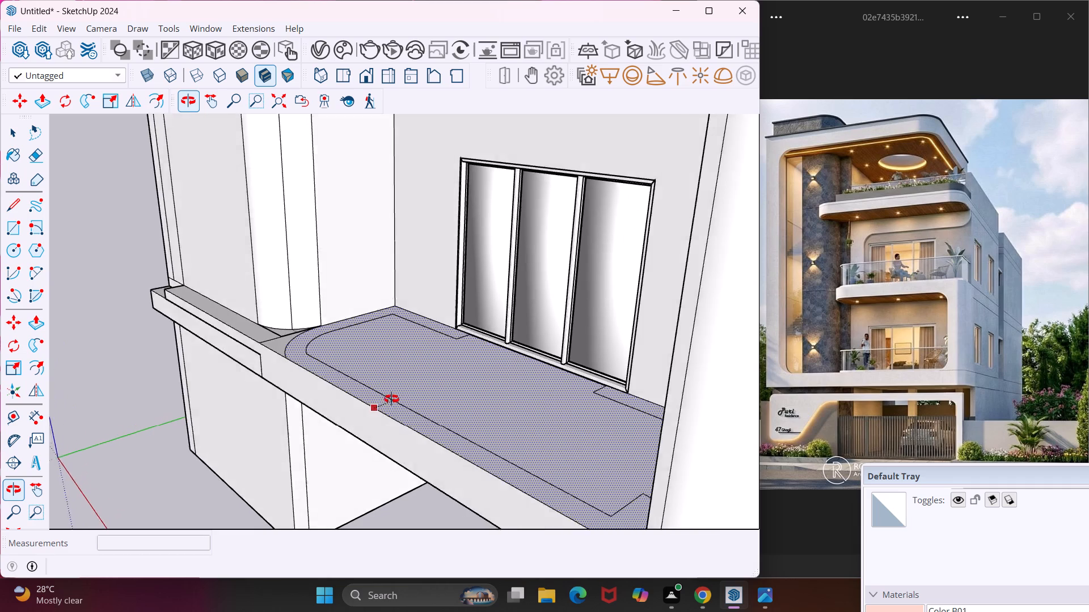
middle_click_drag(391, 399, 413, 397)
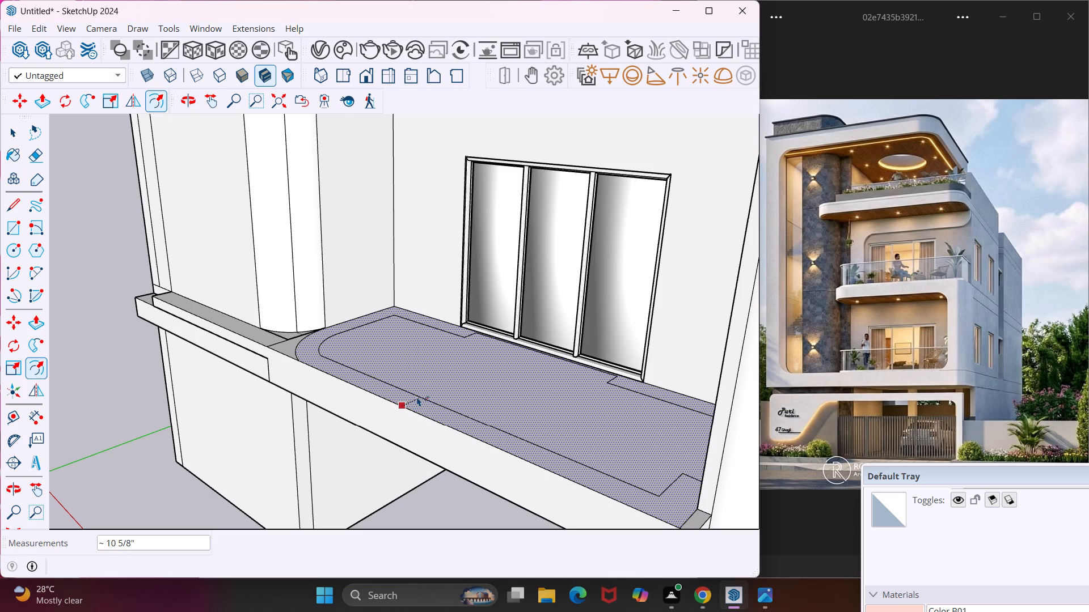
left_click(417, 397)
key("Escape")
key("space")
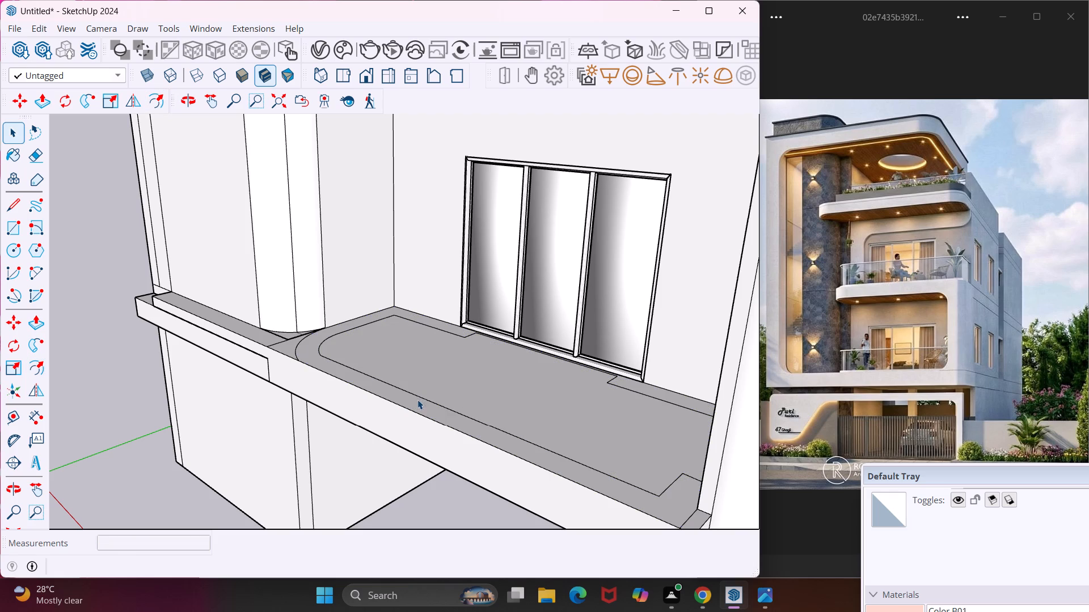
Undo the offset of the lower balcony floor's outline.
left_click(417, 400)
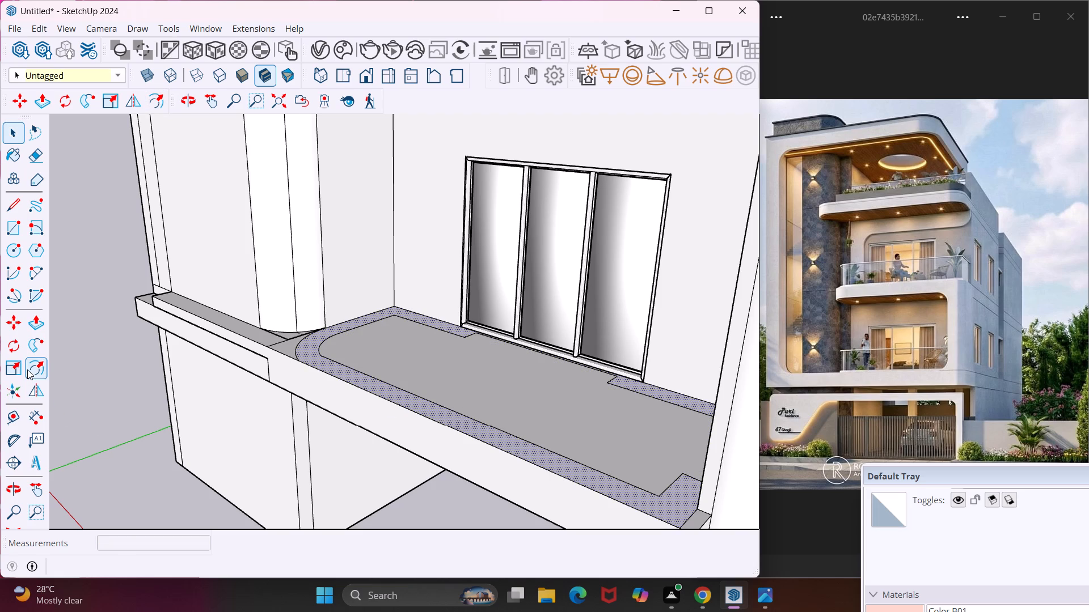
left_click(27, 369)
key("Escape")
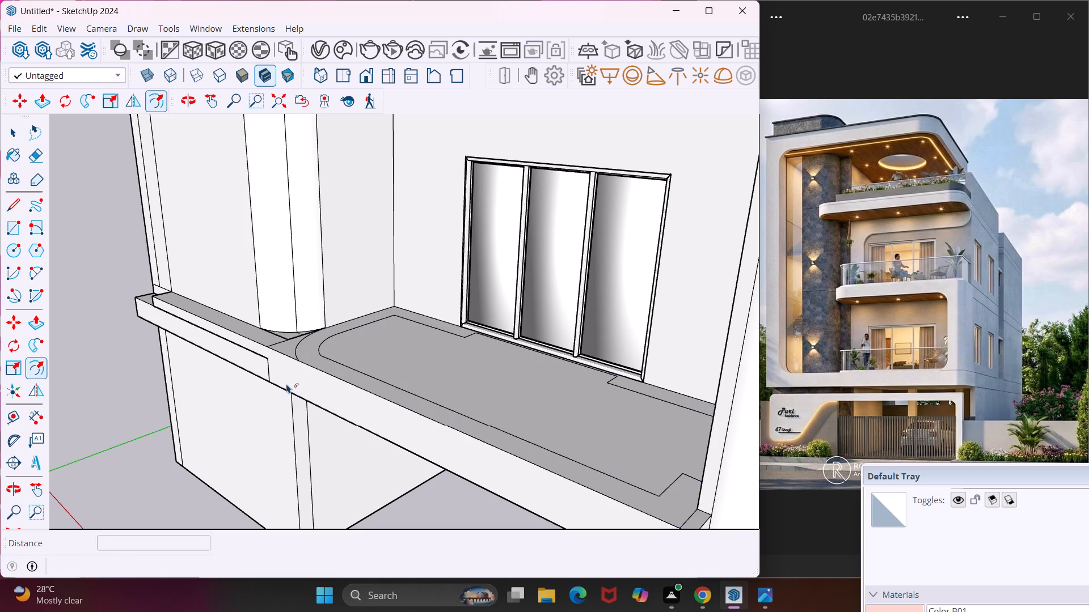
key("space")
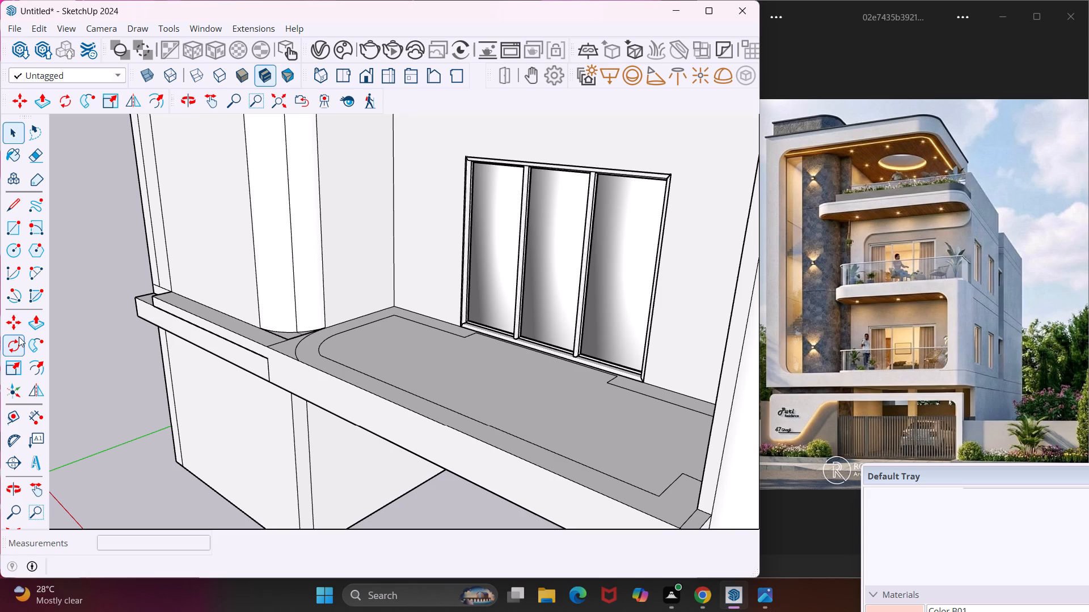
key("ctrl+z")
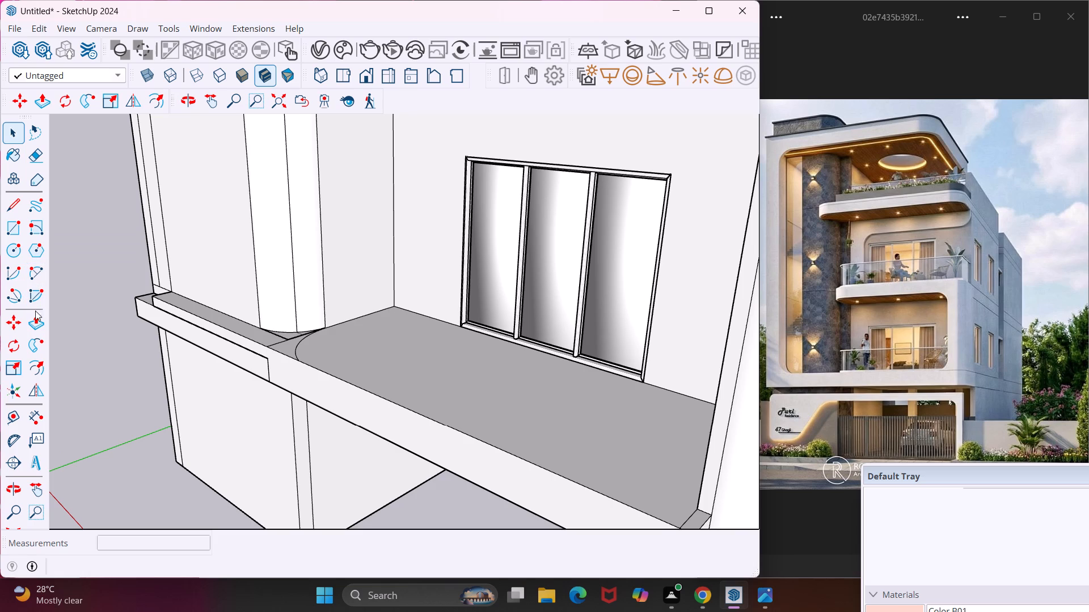
Offset the rounded lower balcony floor's outline inward by about 8 1/8".
left_click(350, 370)
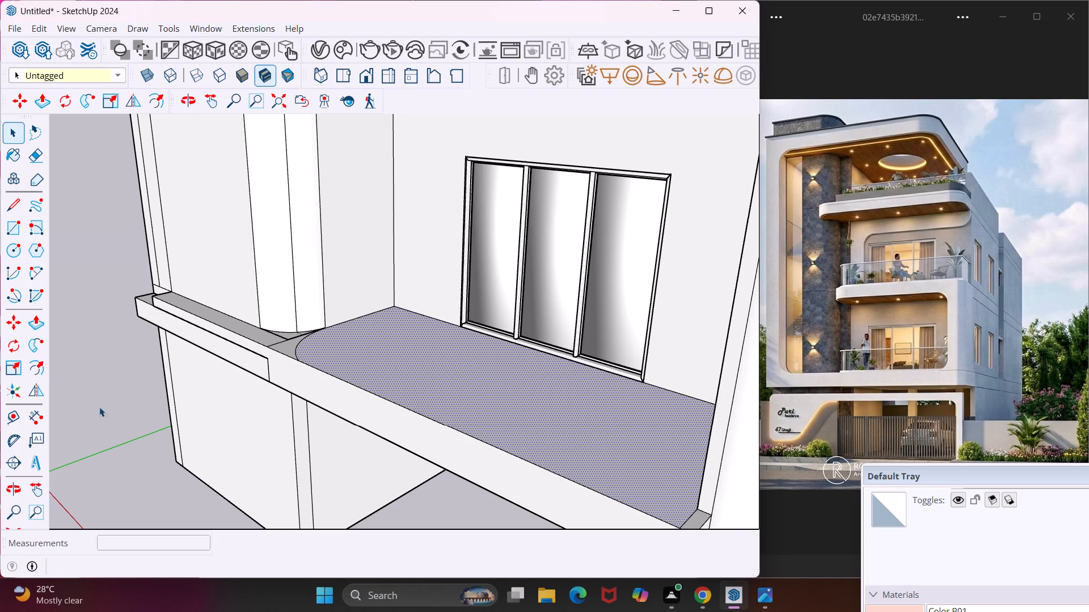
left_click(43, 369)
left_click(362, 387)
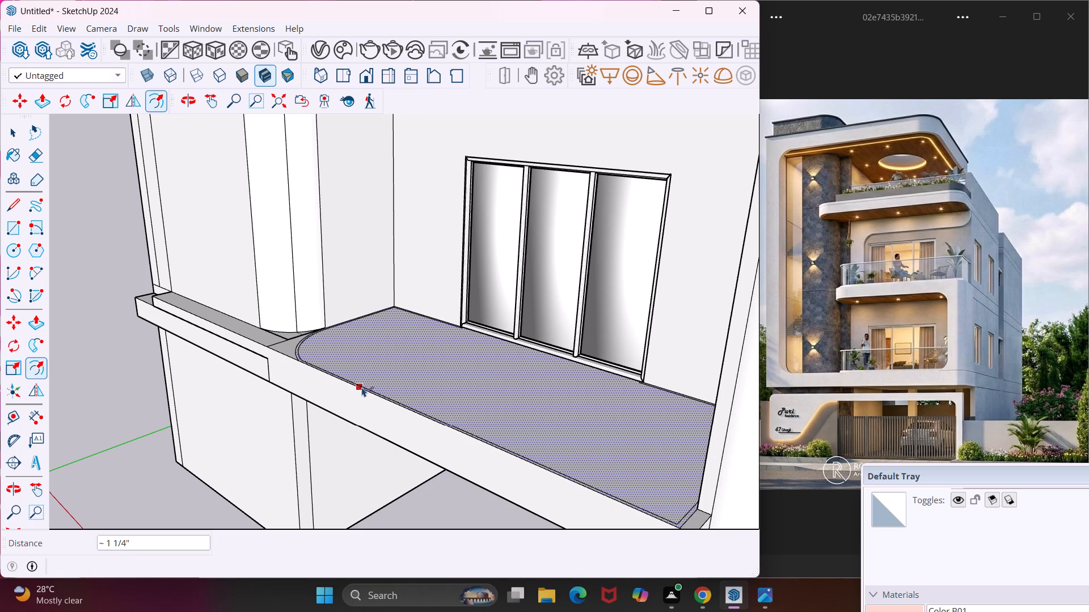
key("ctrl+z")
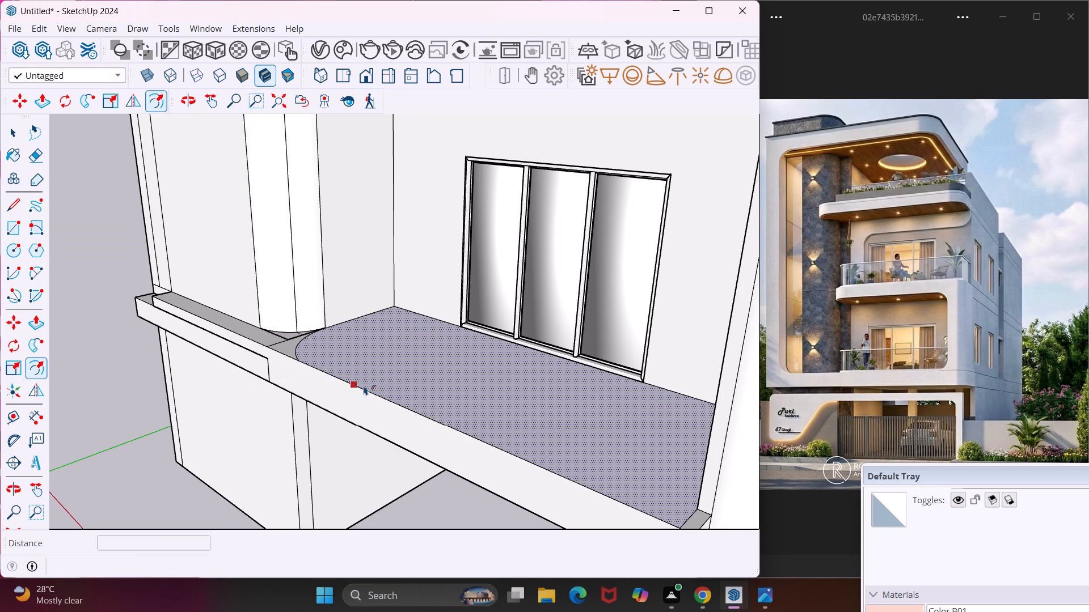
left_click(364, 388)
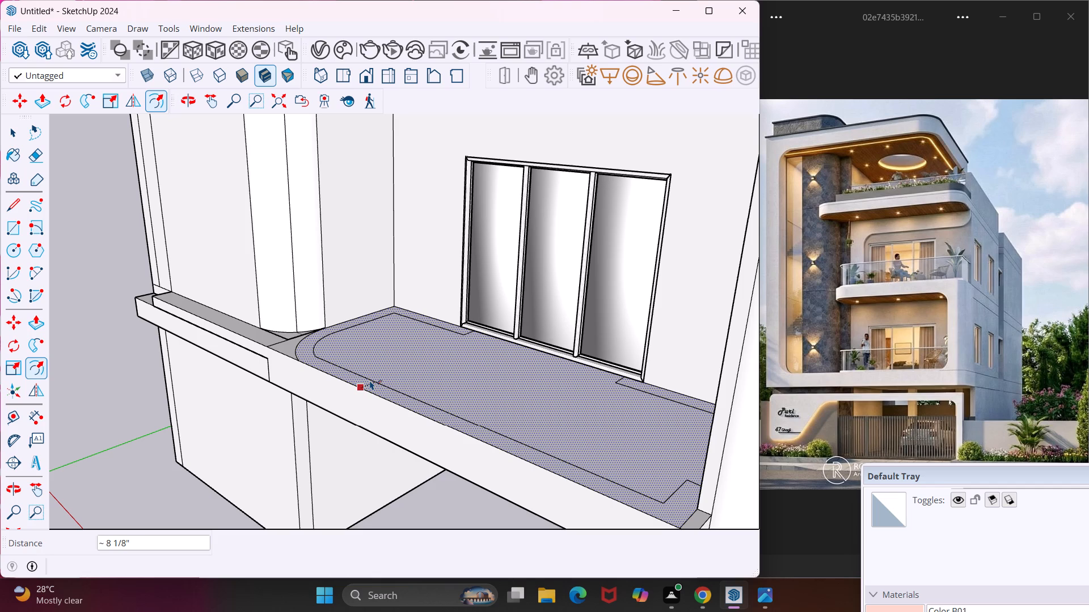
left_click(370, 380)
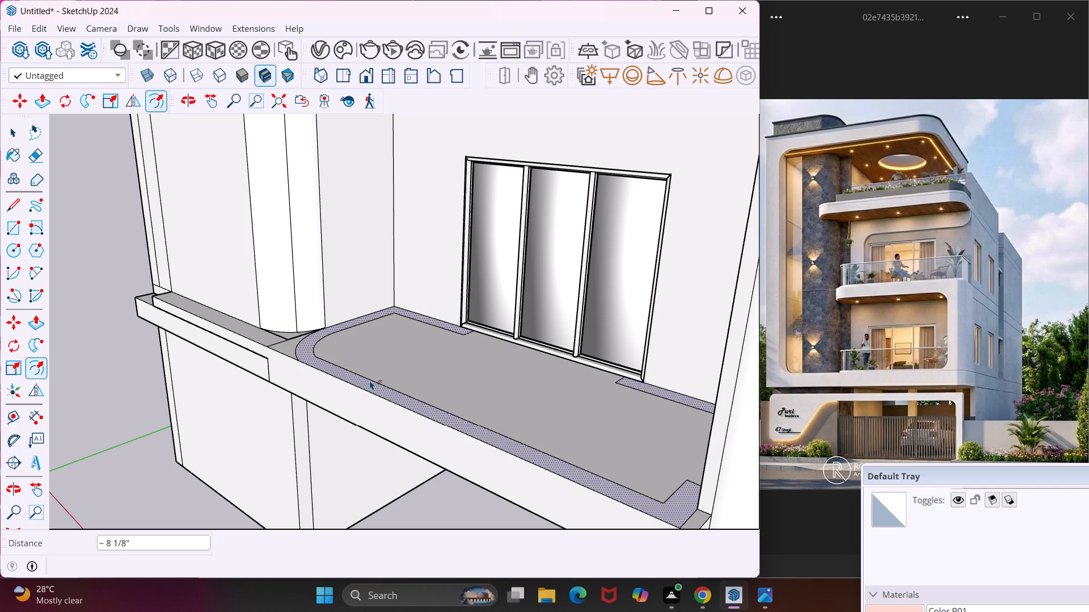
key("Escape")
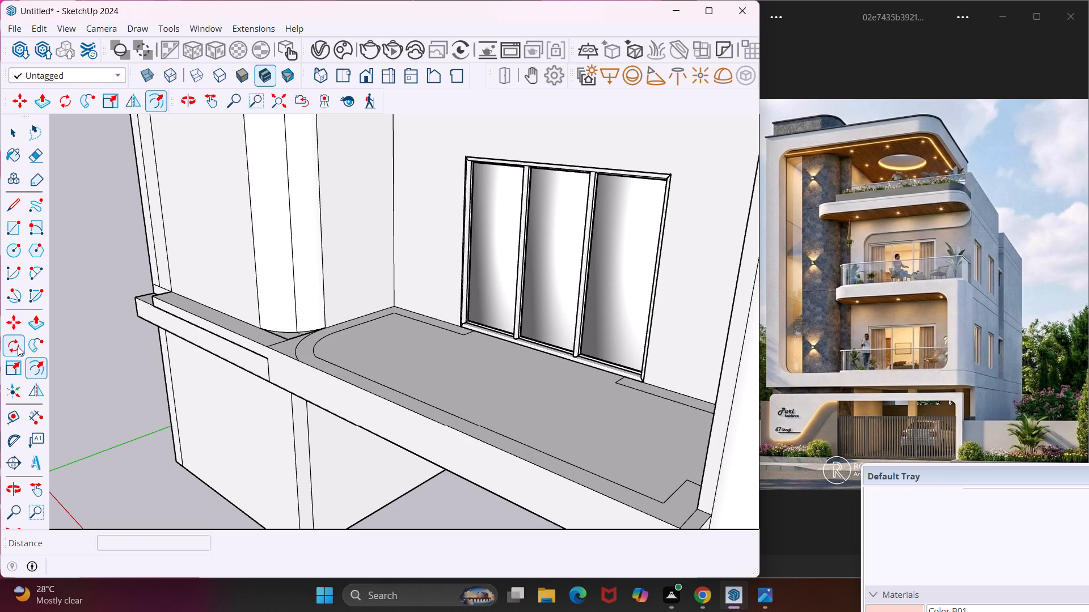
Draw a line about 11 1/2" long joining the offset outline to the floor's back corner nearest the curved wall.
left_click(13, 209)
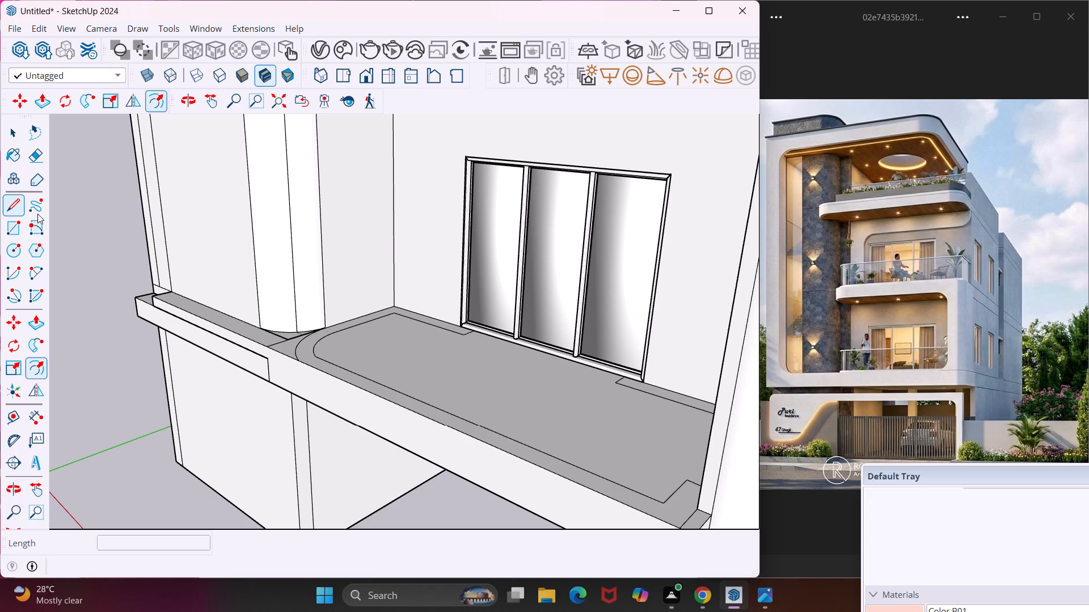
scroll(387, 315, "up", 10)
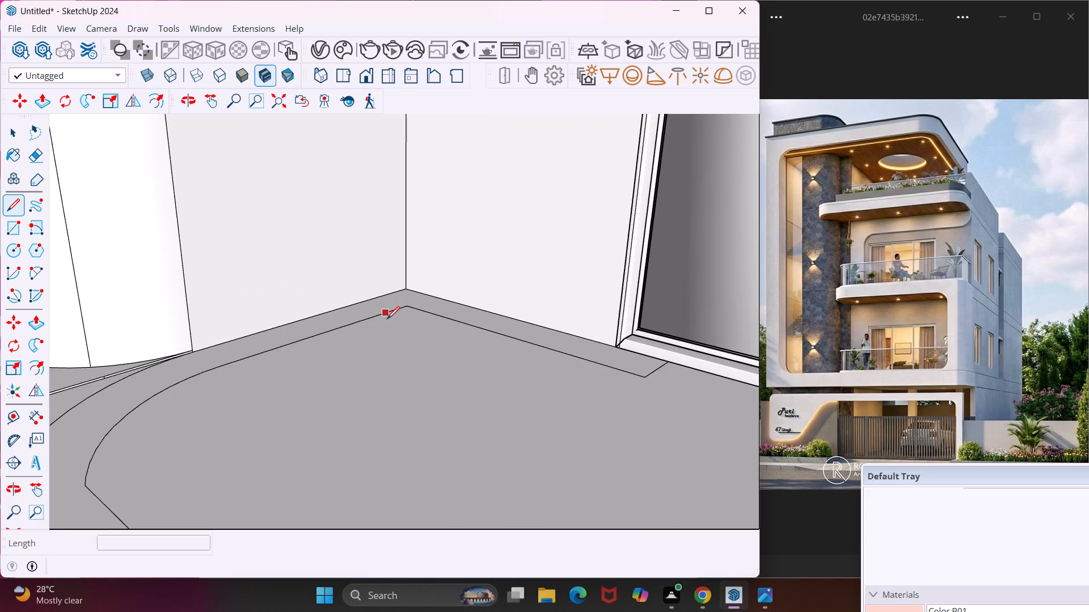
left_click(407, 304)
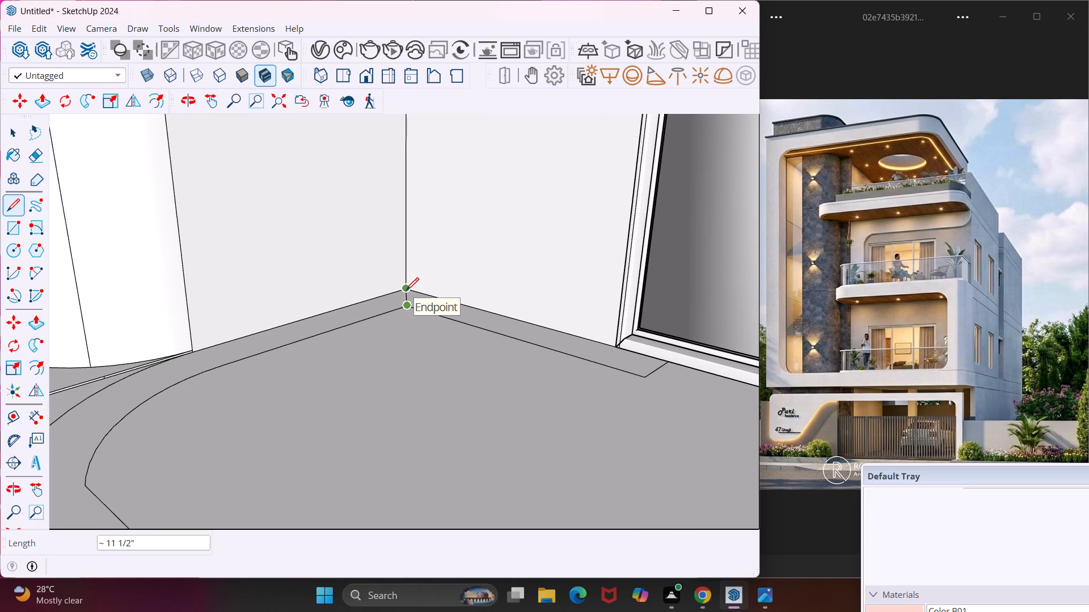
left_click(406, 290)
Draw a line about 11 1/2" long from the floor's opposite back corner to the offset outline's corner.
scroll(357, 287, "down", 13)
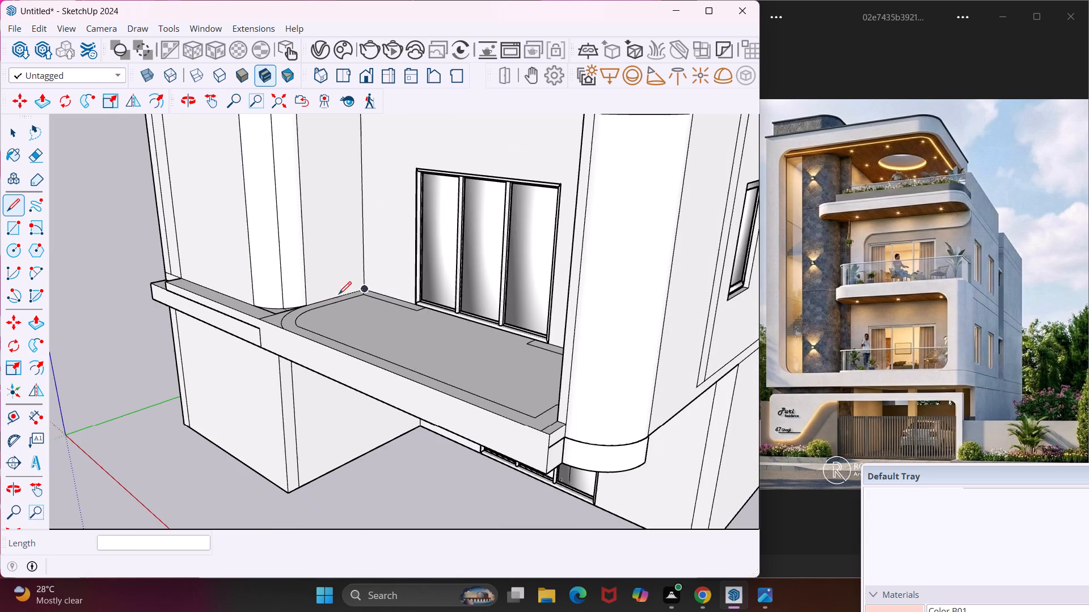
middle_click_drag(389, 373, 589, 400)
middle_click_drag(495, 338, 584, 345)
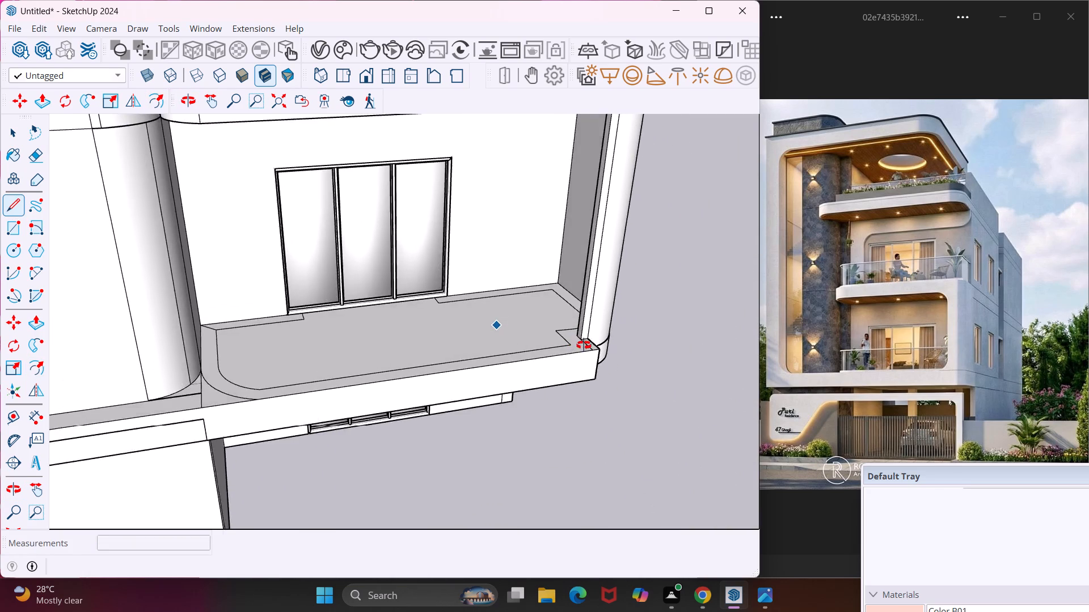
middle_click_drag(584, 345, 619, 337)
scroll(534, 274, "up", 10)
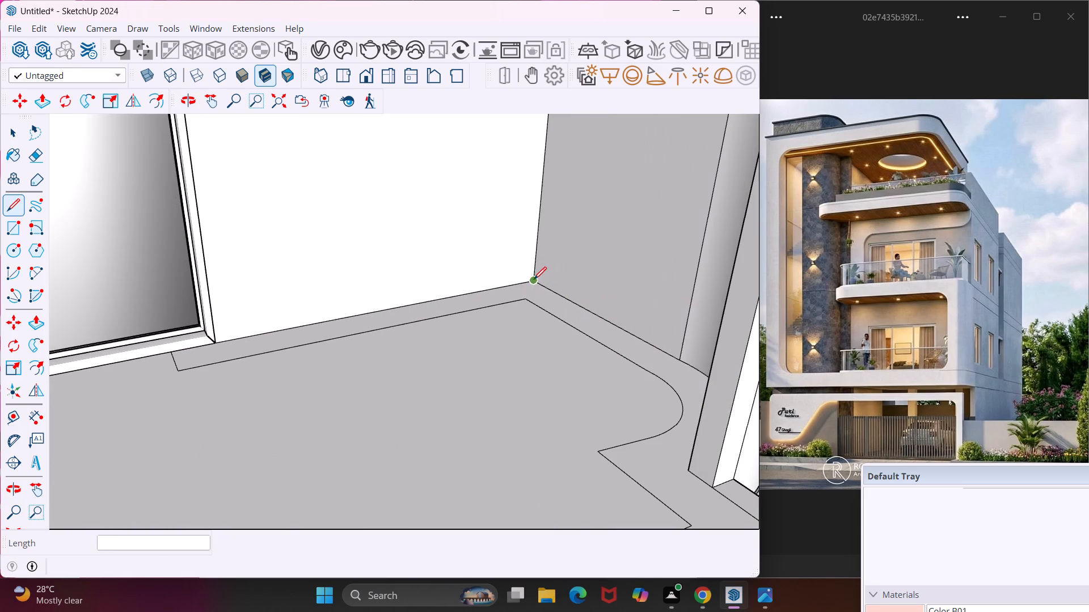
left_click(535, 282)
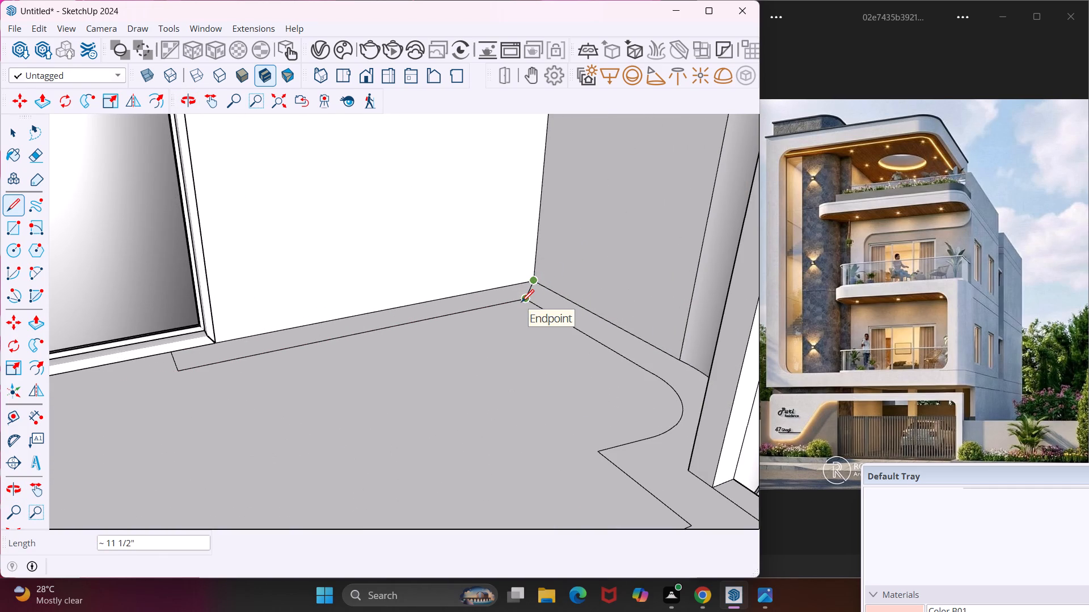
left_click(521, 302)
key("Escape")
key("space")
Draw a line about 8 1/8" long from the side pillar's base corner to the balcony floor's offset outline.
scroll(558, 303, "down", 7)
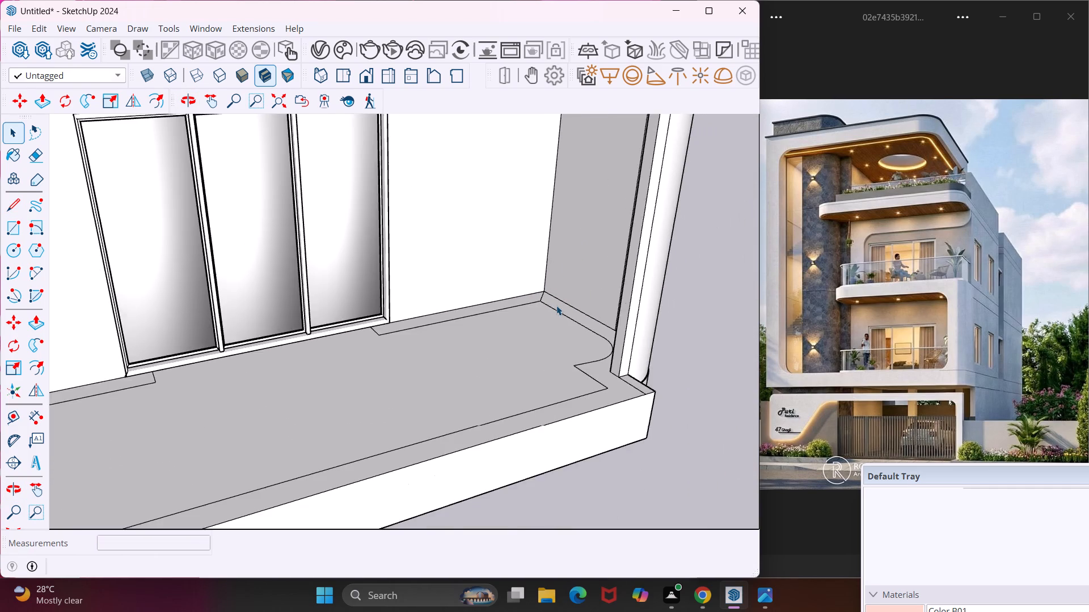
scroll(556, 305, "down", 3)
middle_click_drag(583, 336, 649, 365)
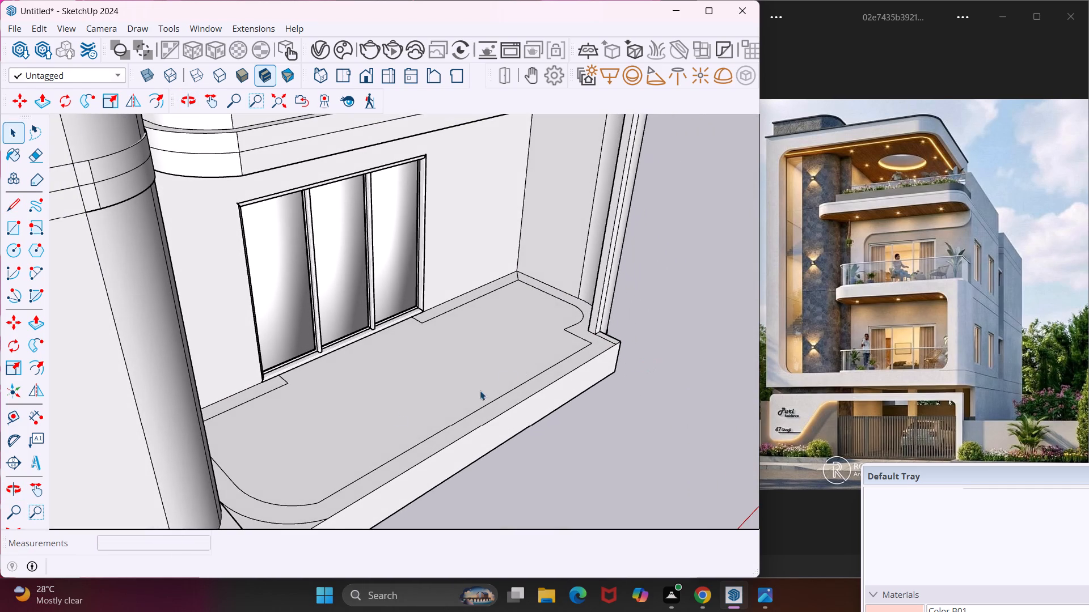
left_click(7, 209)
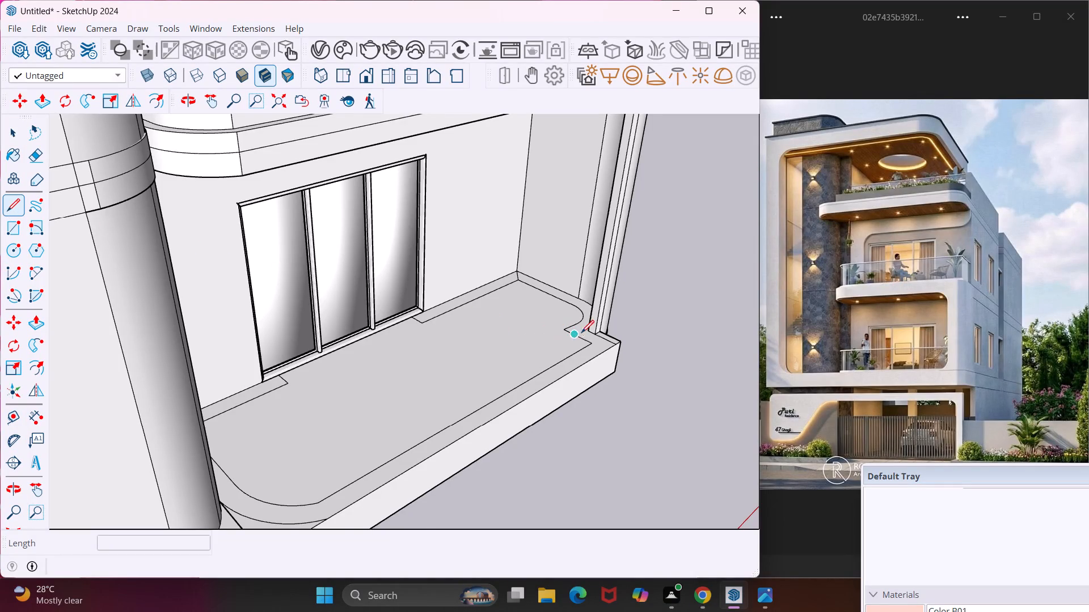
scroll(592, 333, "up", 13)
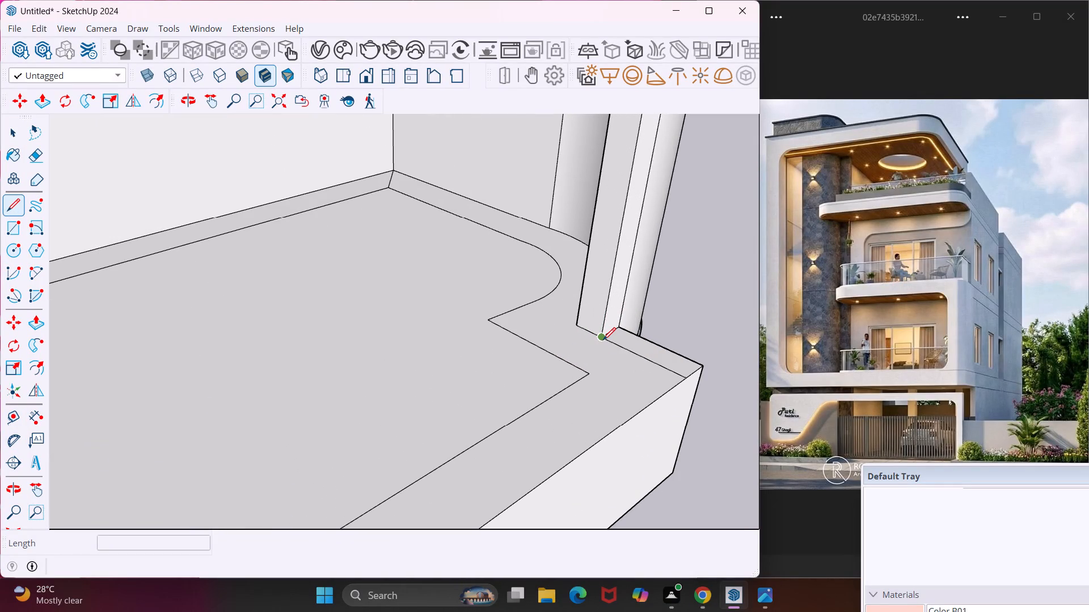
left_click(600, 339)
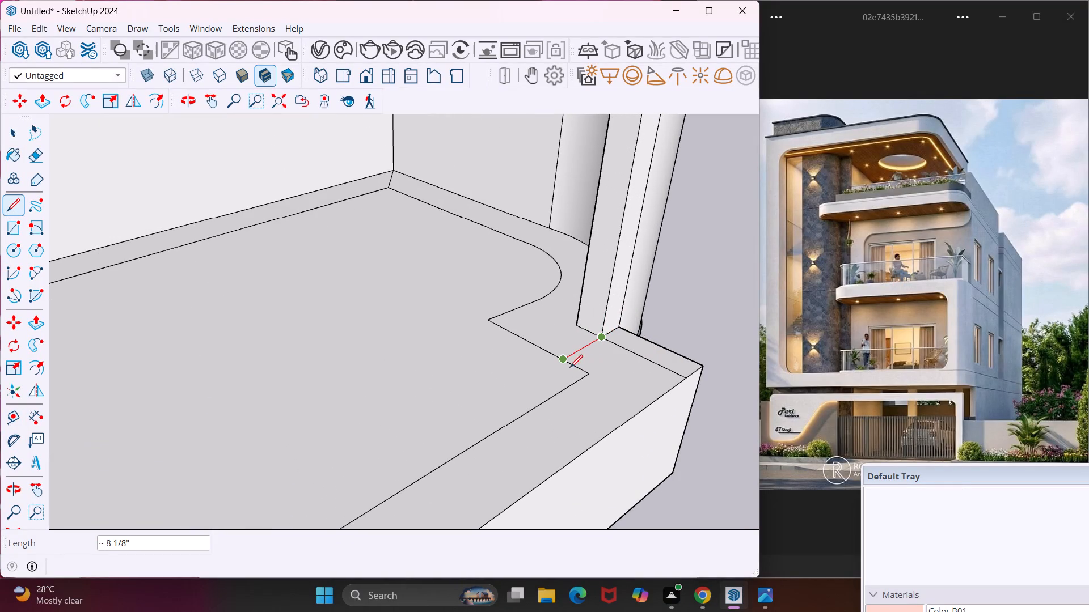
left_click(562, 363)
key("Escape")
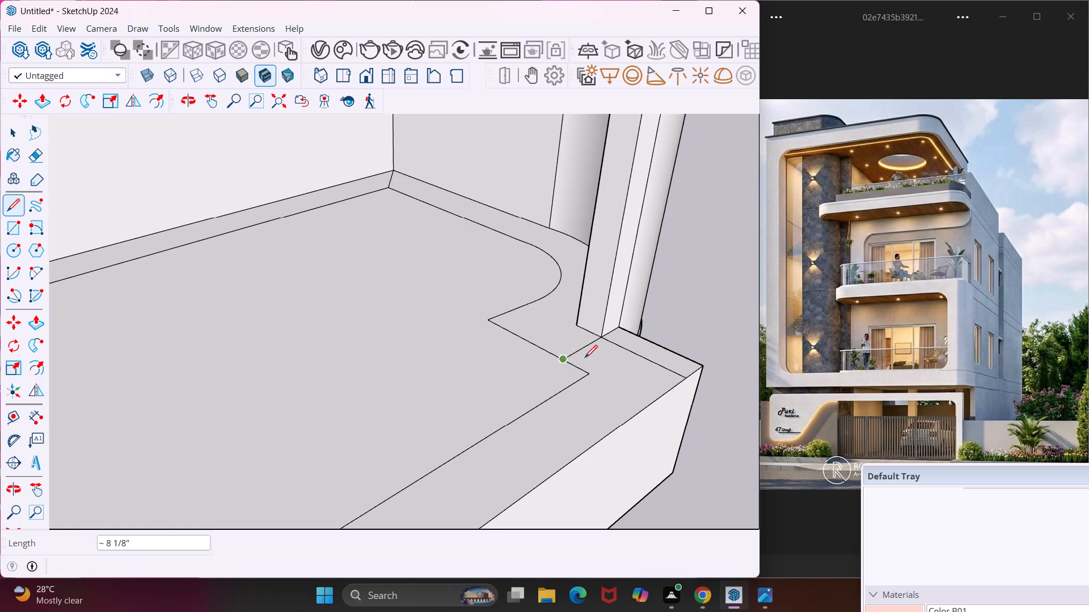
key("space")
Push/Pull the front border strip of the lower balcony floor up 6" to form a kerb.
scroll(614, 366, "down", 4)
left_click(614, 367)
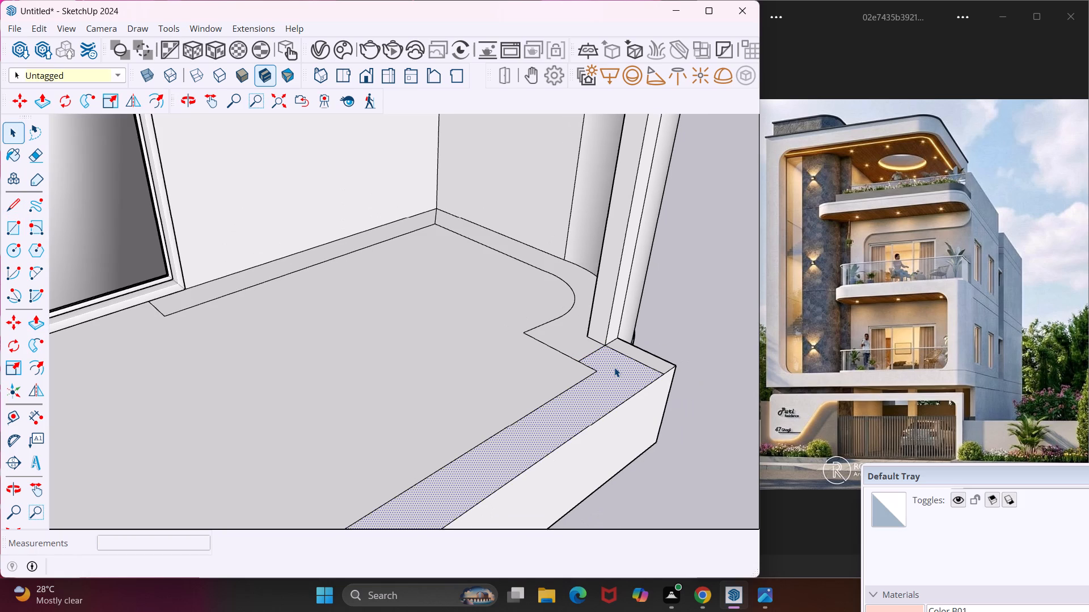
key("p")
left_click(614, 367)
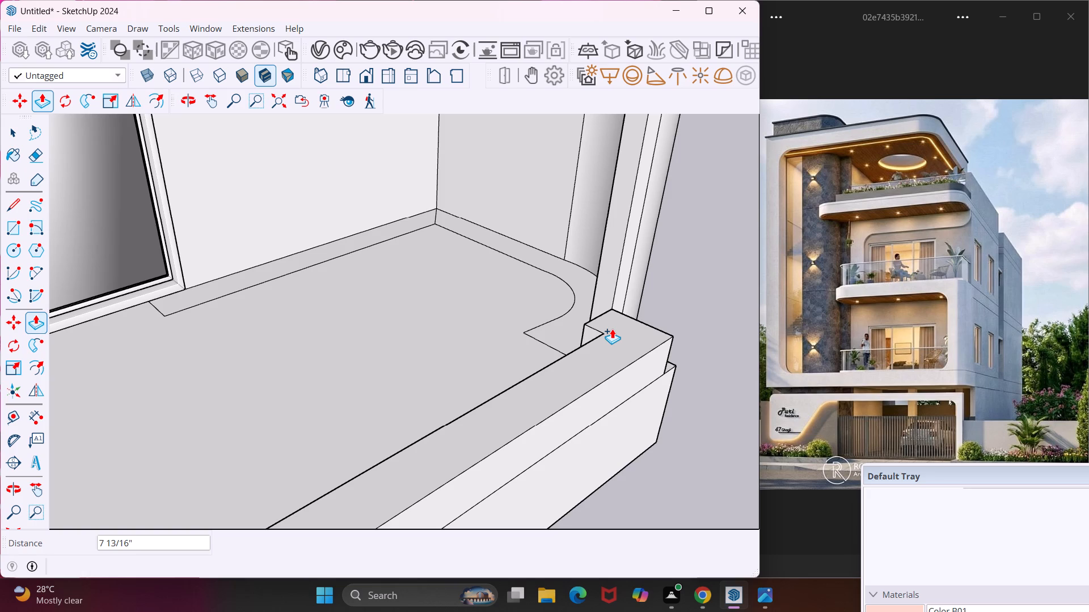
type("6\"")
key("Return")
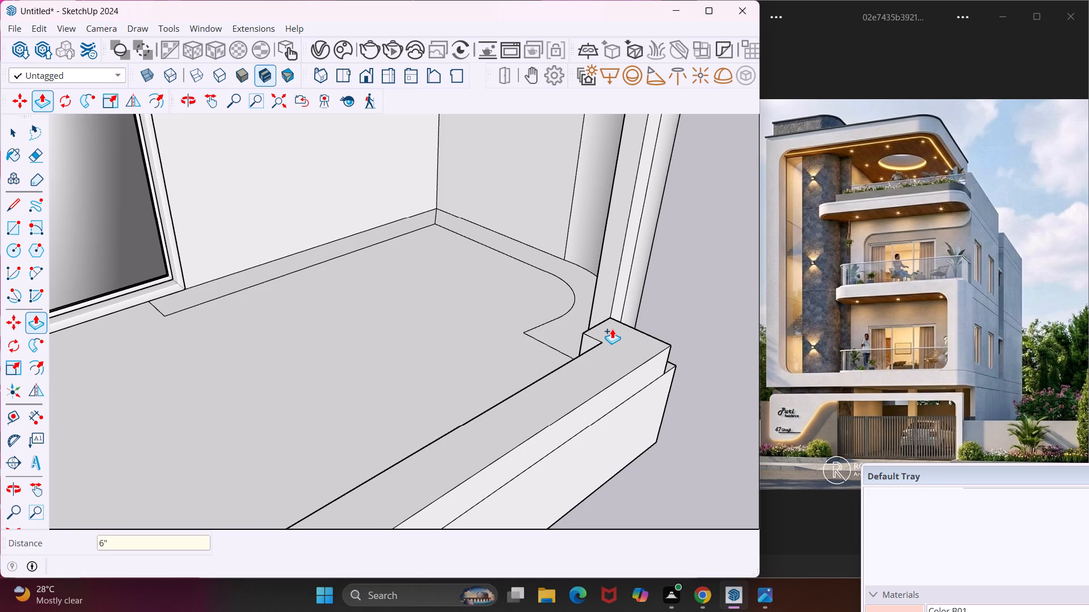
key("Escape")
key("space")
Offset the outline of the raised kerb's top face inward by about 3 9/16".
left_click(618, 342)
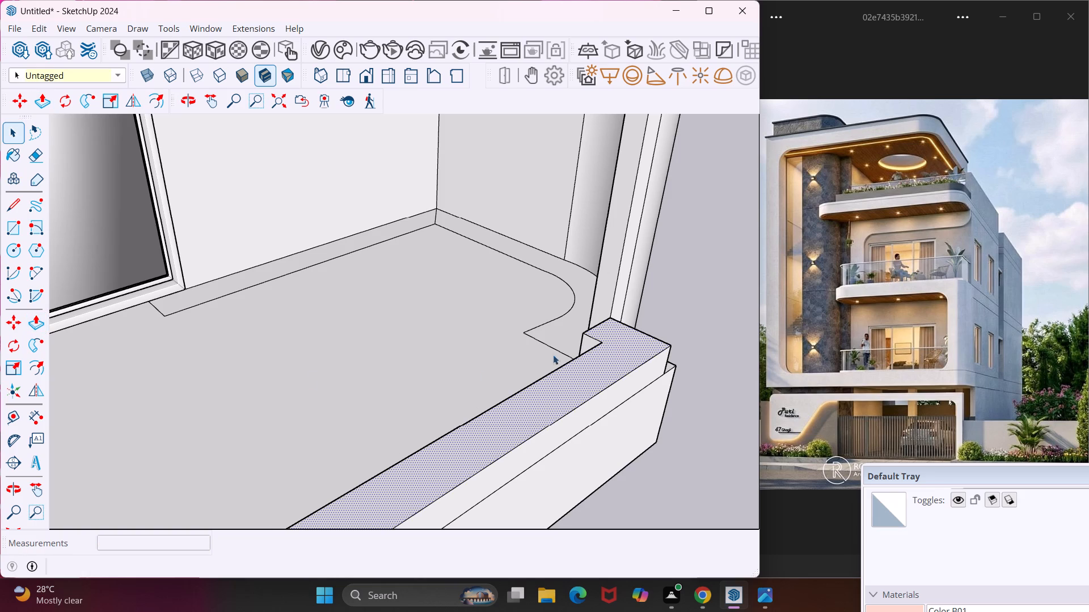
left_click(35, 367)
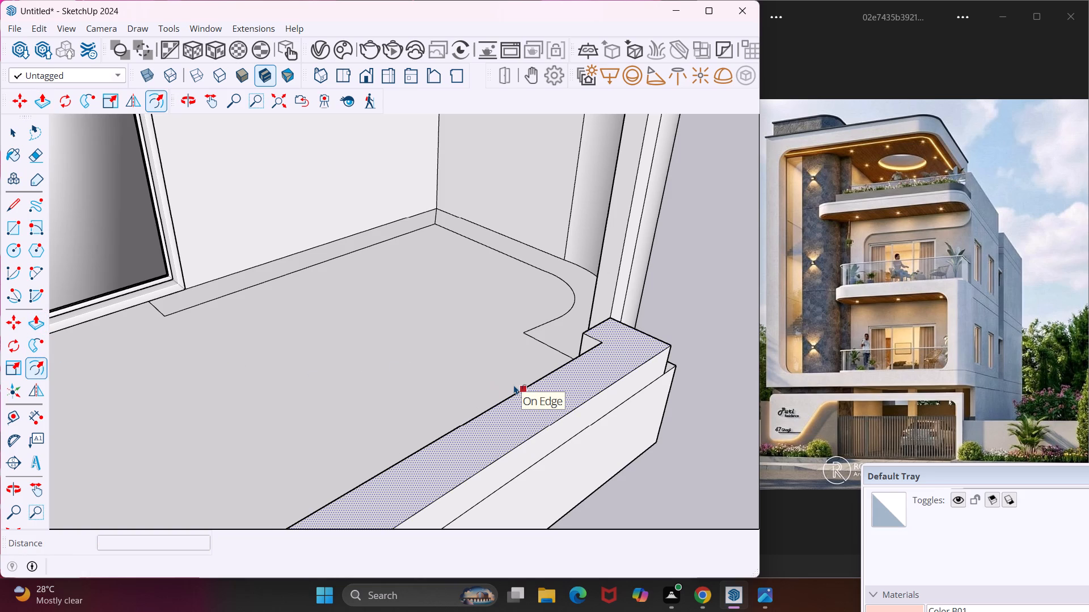
left_click(520, 385)
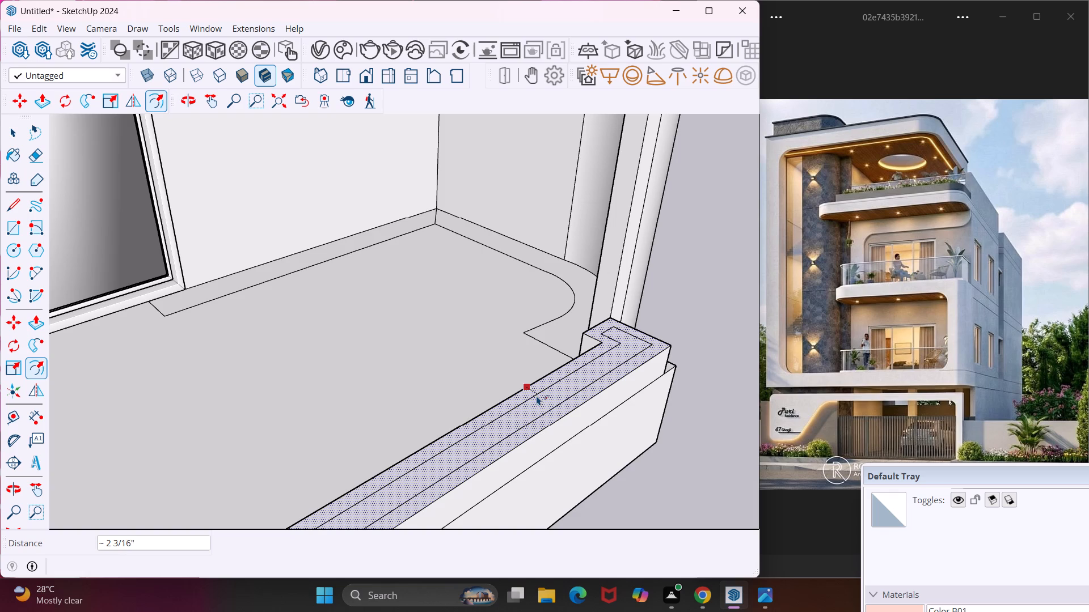
scroll(540, 398, "up", 6)
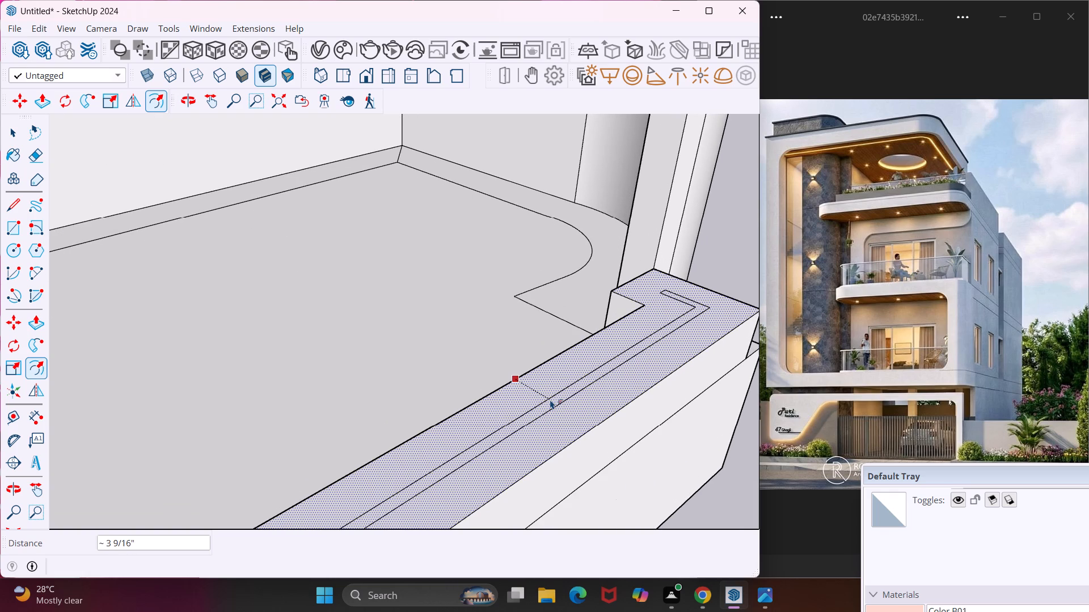
left_click(550, 399)
key("Escape")
key("space")
Push/Pull the thin strip in the middle of the kerb's top up 3' to form the balcony railing.
left_click(551, 399)
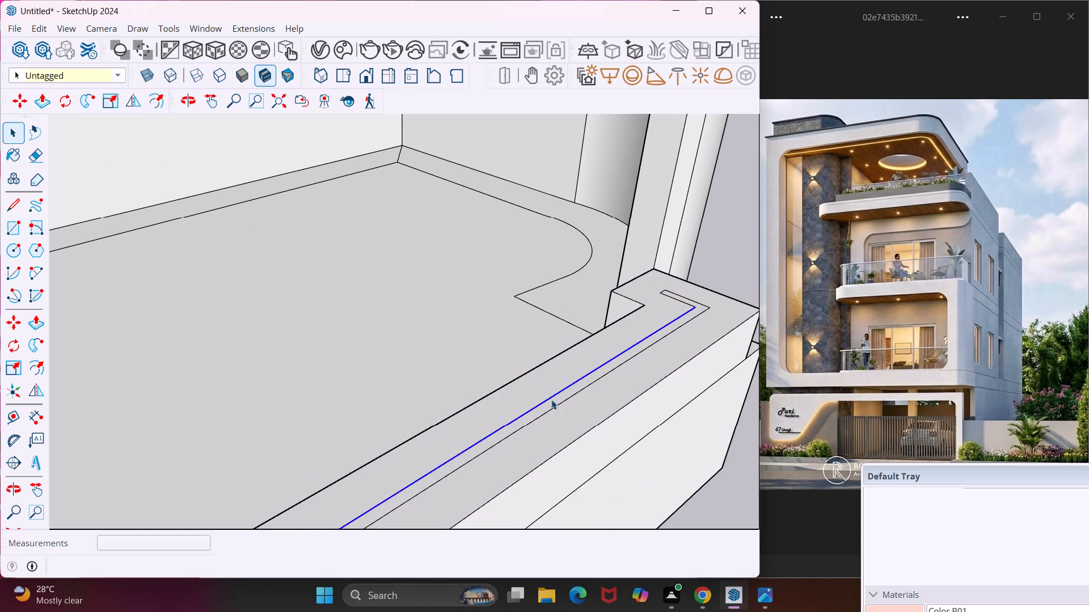
left_click(553, 398)
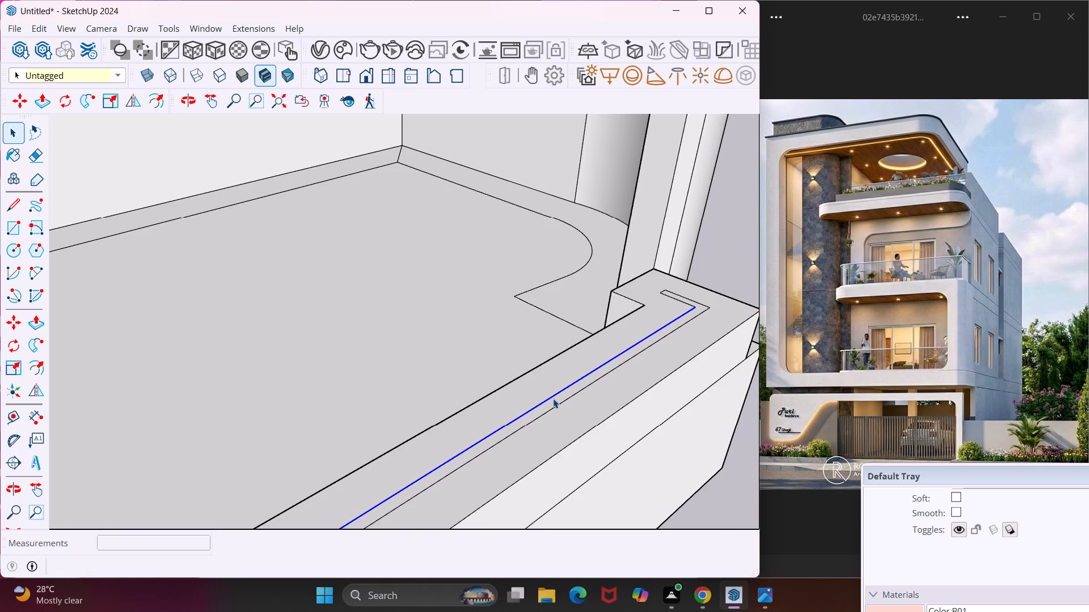
scroll(553, 398, "up", 4)
left_click(555, 402)
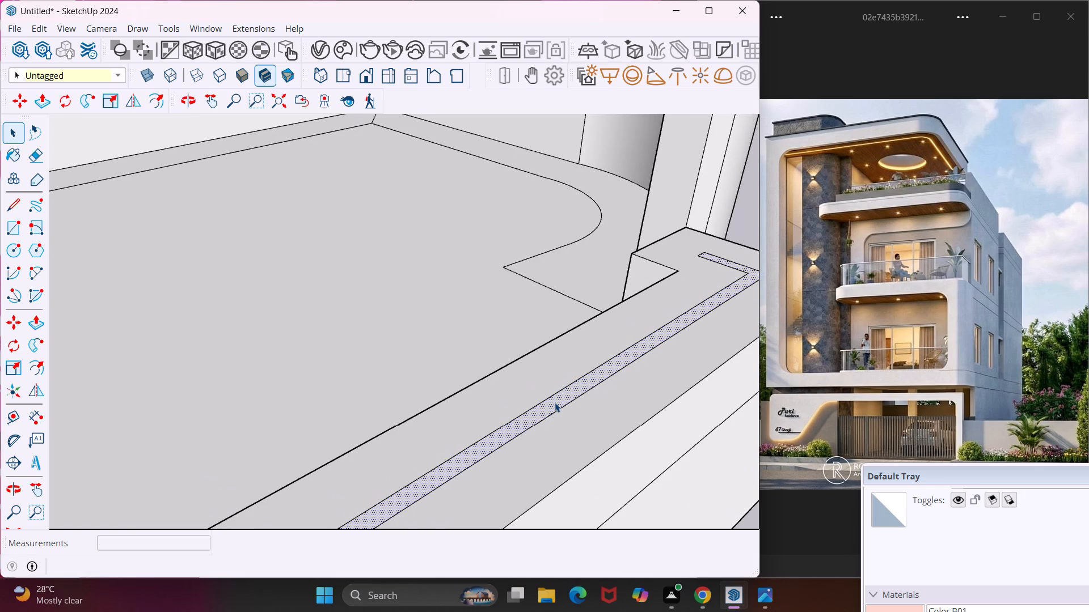
key("p")
left_click(555, 402)
scroll(534, 367, "down", 11)
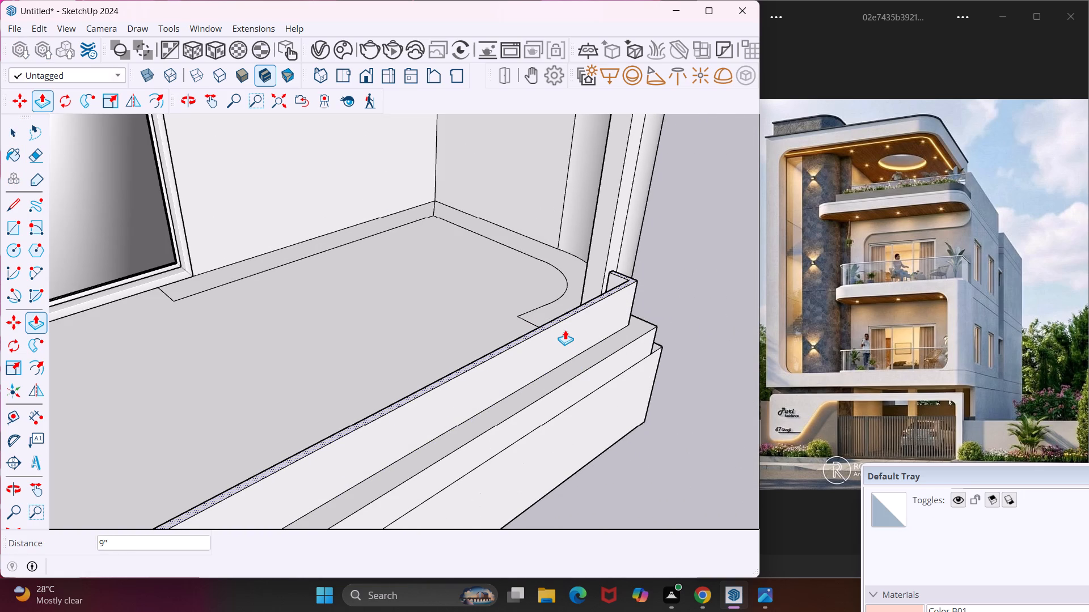
type("3'")
key("Return")
scroll(548, 338, "down", 4)
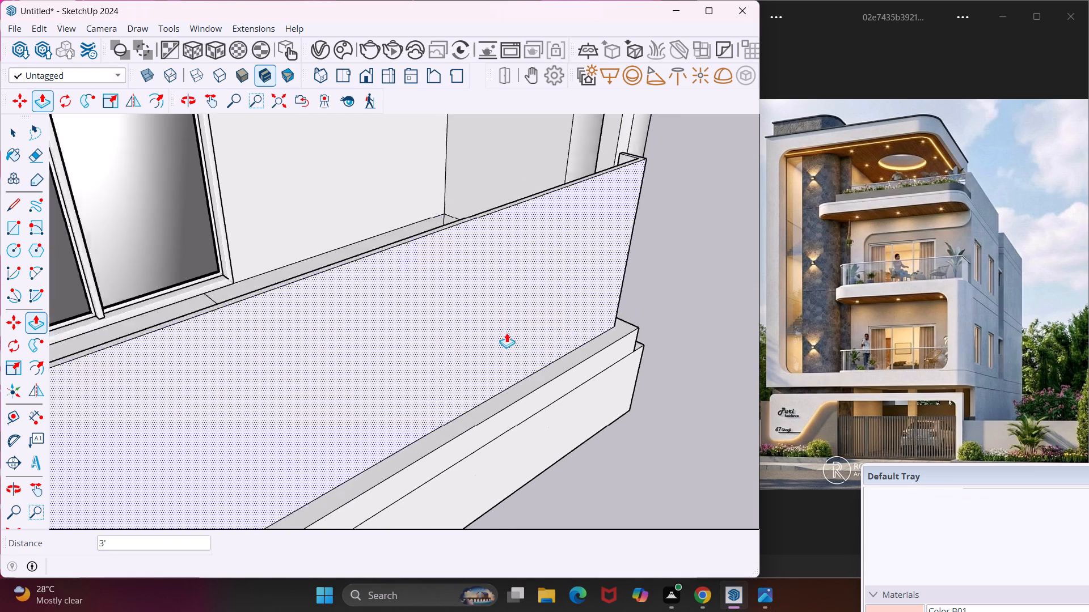
scroll(506, 333, "down", 12)
key("Escape")
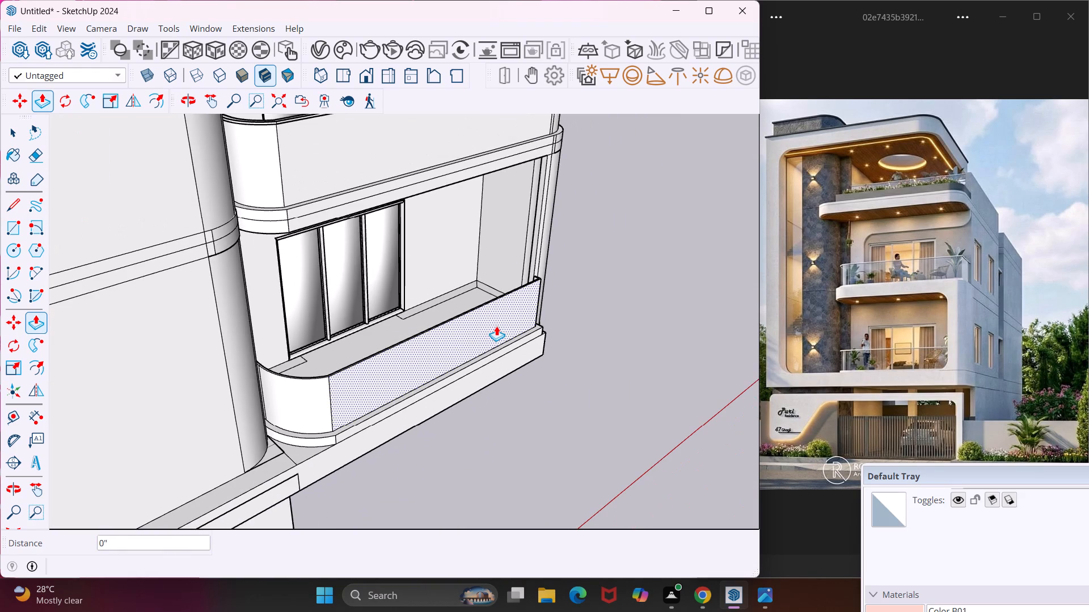
key("space")
Push/Pull the kerb's inner end face beside the side pillar by 4" to meet the pillar's inner edge.
middle_click_drag(613, 282, 256, 302)
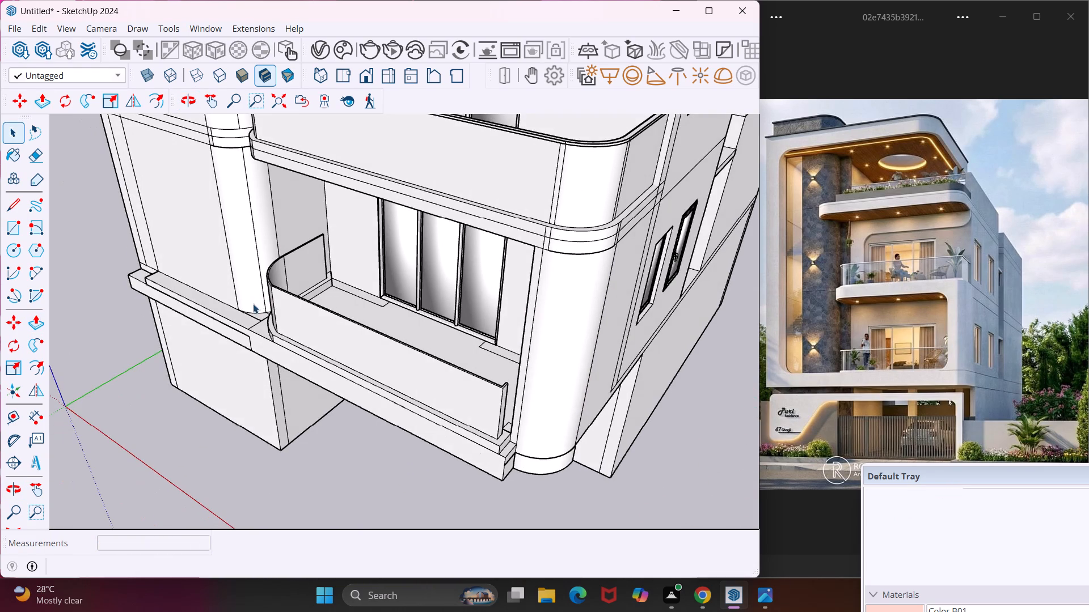
scroll(516, 385, "up", 10)
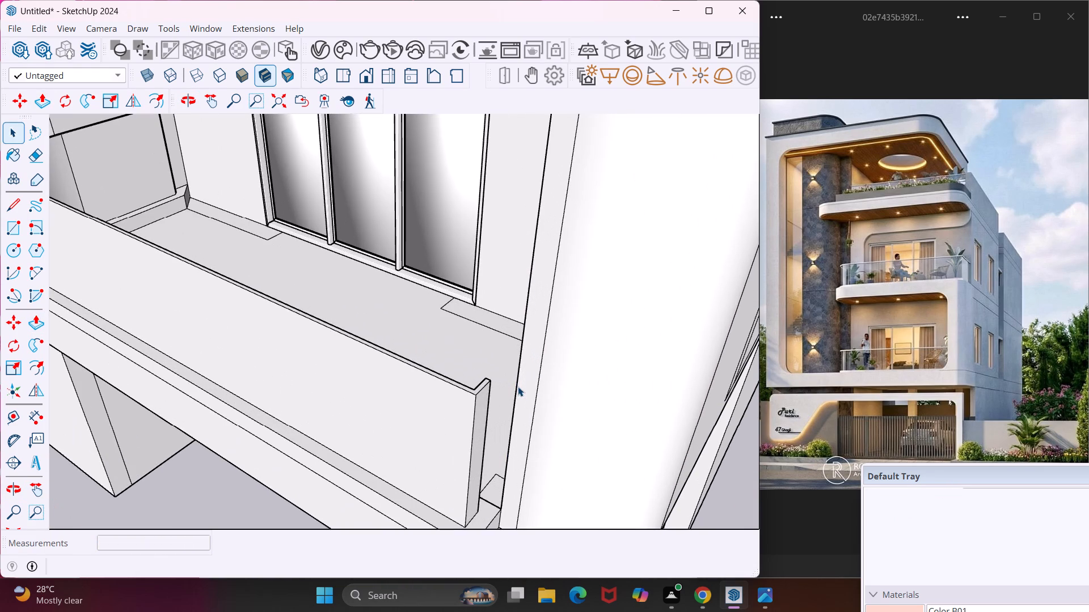
scroll(510, 422, "up", 3)
scroll(486, 417, "down", 6)
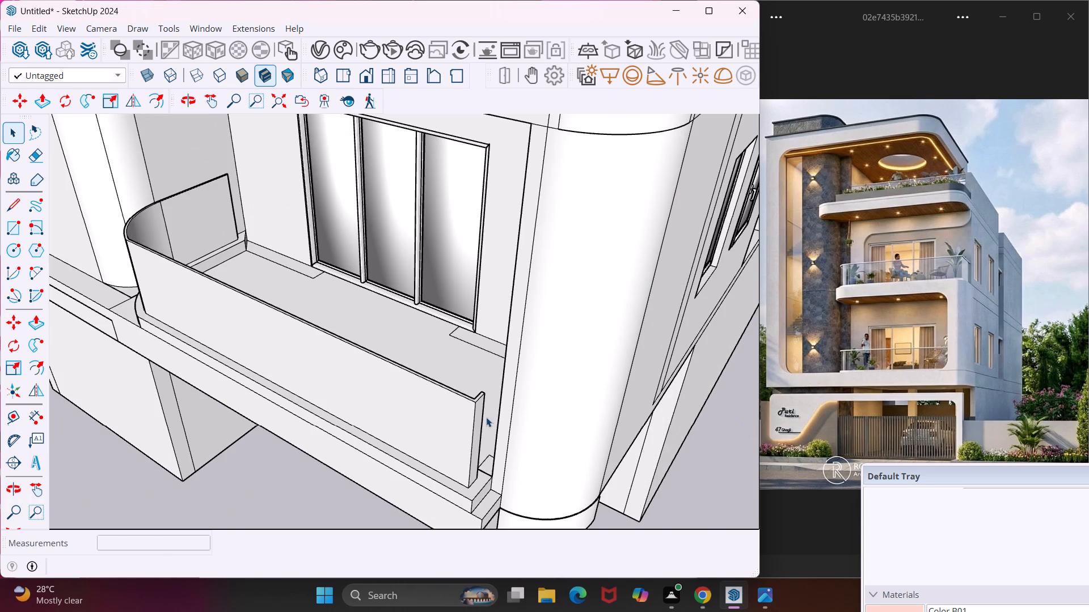
middle_click_drag(486, 418, 666, 426)
scroll(580, 343, "up", 4)
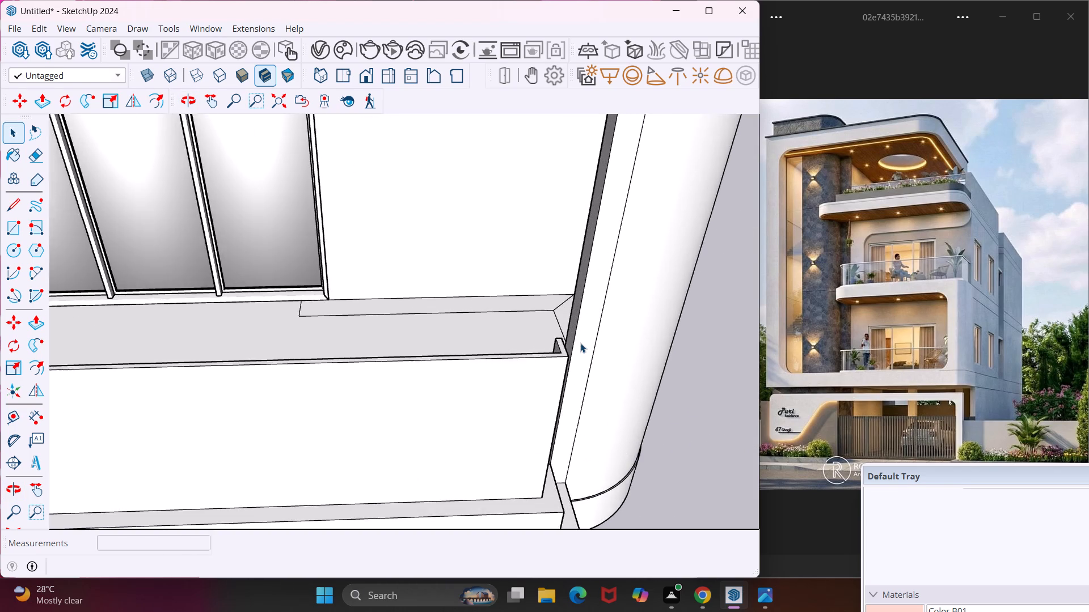
scroll(580, 343, "up", 7)
middle_click_drag(538, 362, 753, 391)
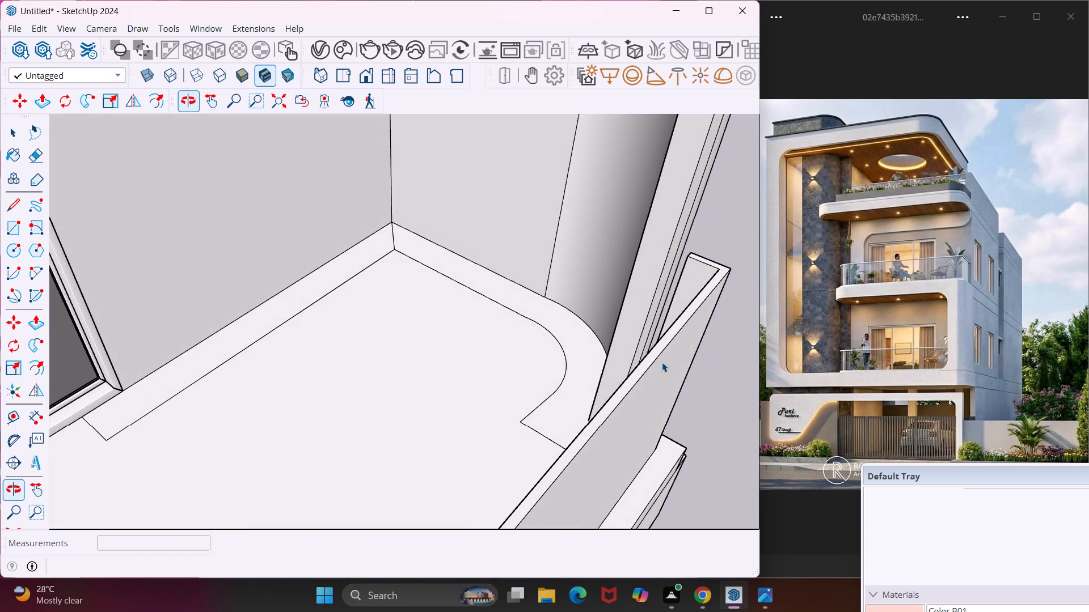
scroll(643, 337, "up", 6)
middle_click_drag(643, 337, 734, 356)
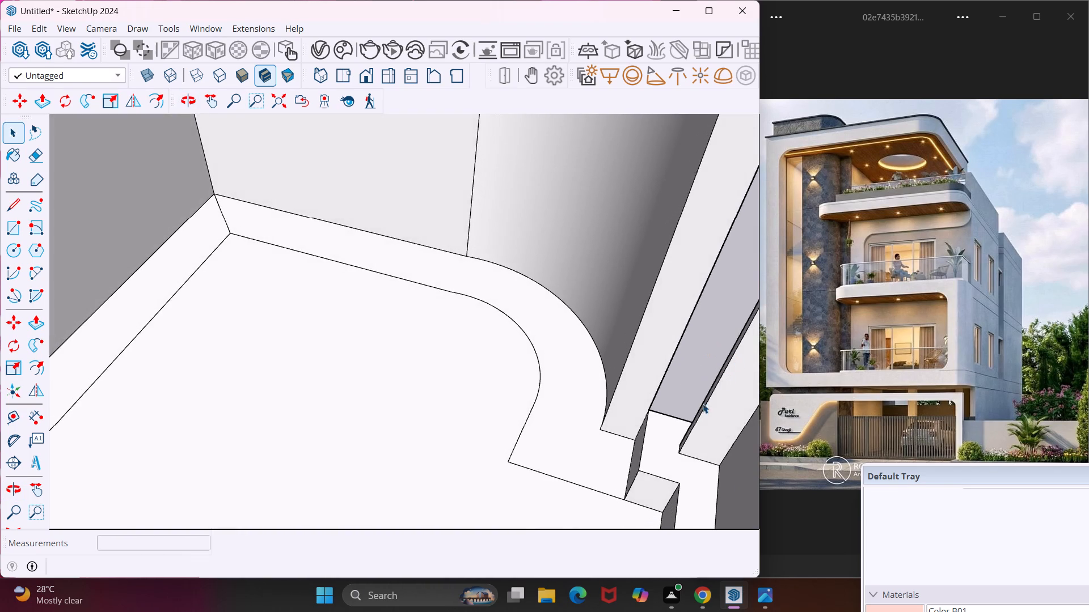
scroll(703, 403, "up", 5)
middle_click_drag(703, 403, 756, 414)
scroll(645, 439, "up", 3)
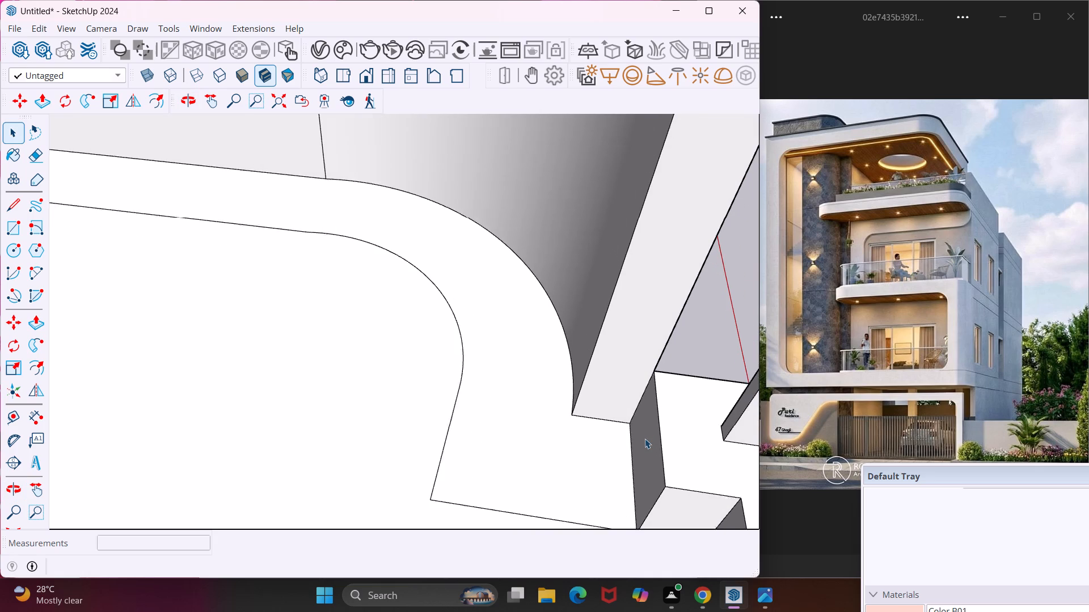
left_click(617, 385)
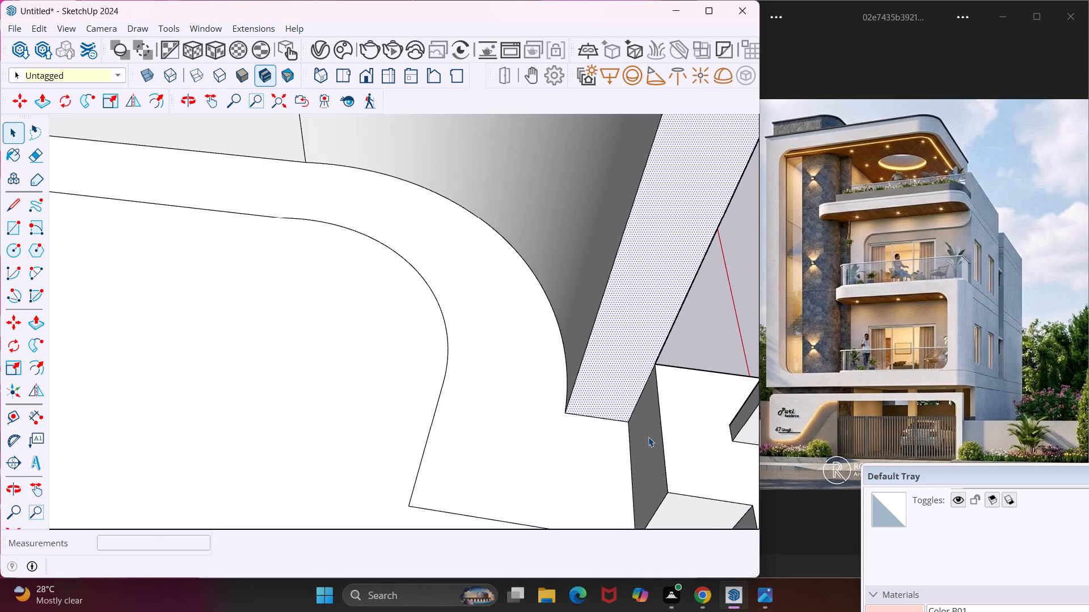
left_click(648, 437)
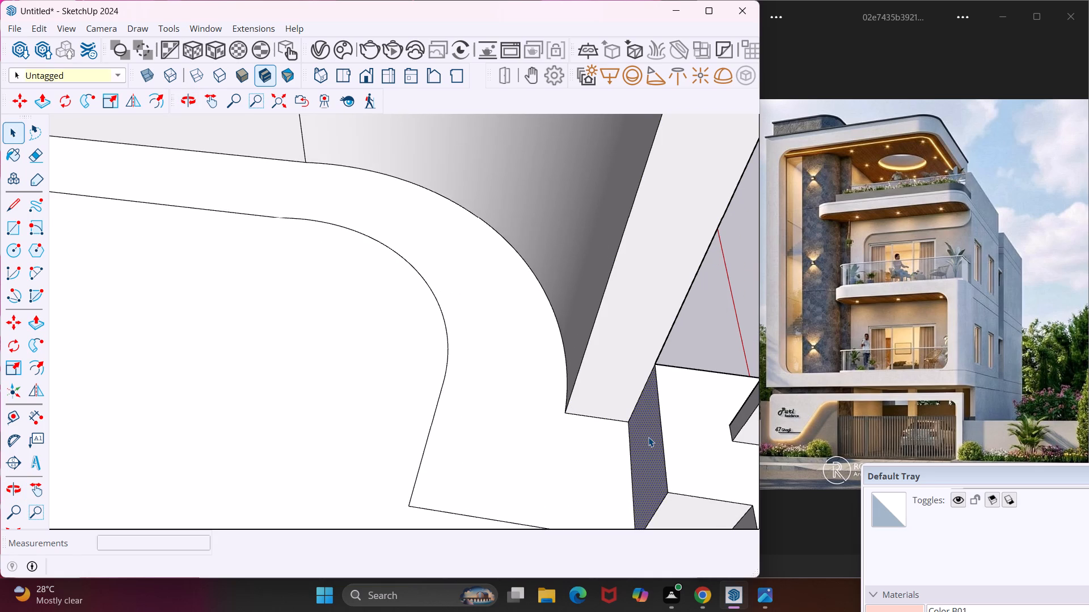
key("p")
left_click(648, 437)
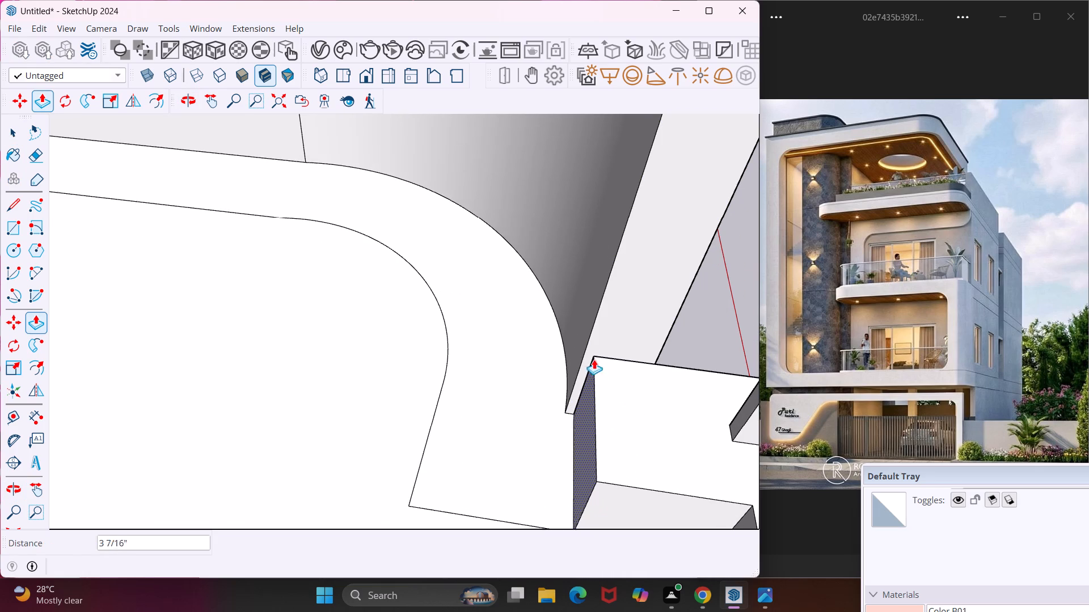
left_click(594, 333)
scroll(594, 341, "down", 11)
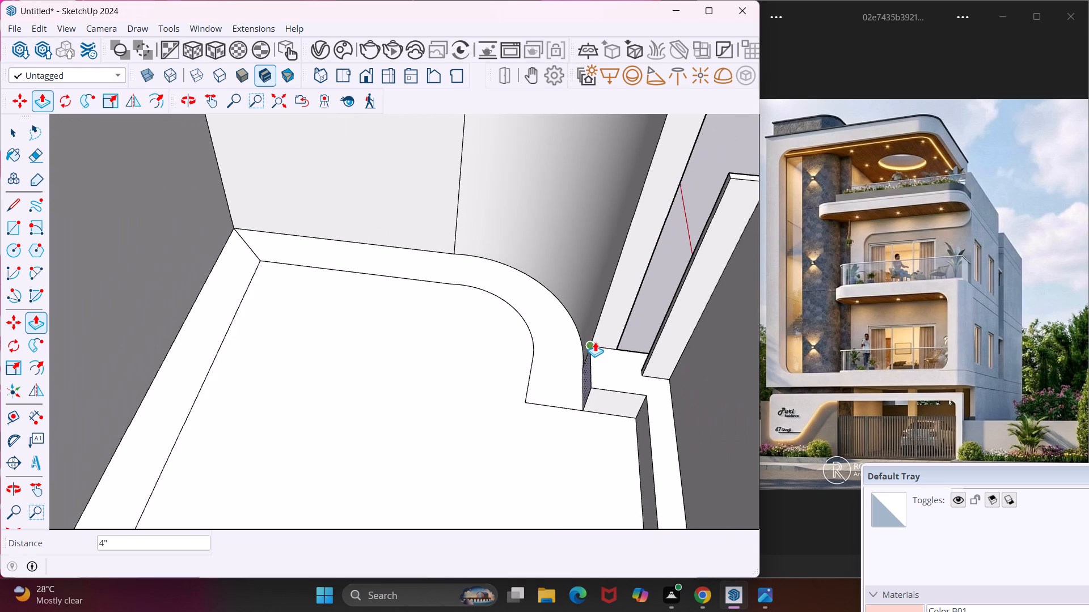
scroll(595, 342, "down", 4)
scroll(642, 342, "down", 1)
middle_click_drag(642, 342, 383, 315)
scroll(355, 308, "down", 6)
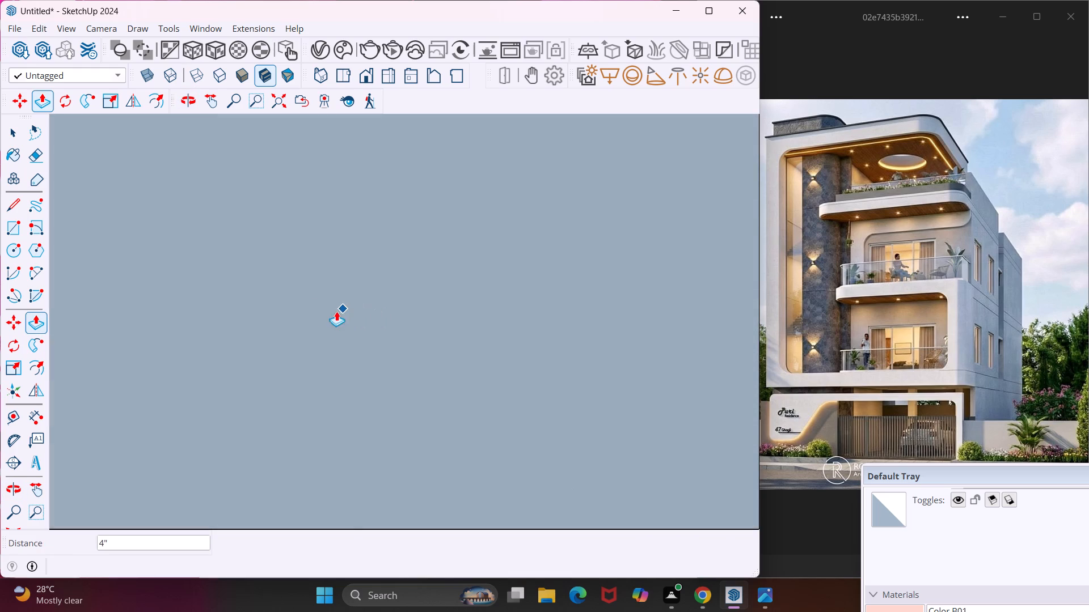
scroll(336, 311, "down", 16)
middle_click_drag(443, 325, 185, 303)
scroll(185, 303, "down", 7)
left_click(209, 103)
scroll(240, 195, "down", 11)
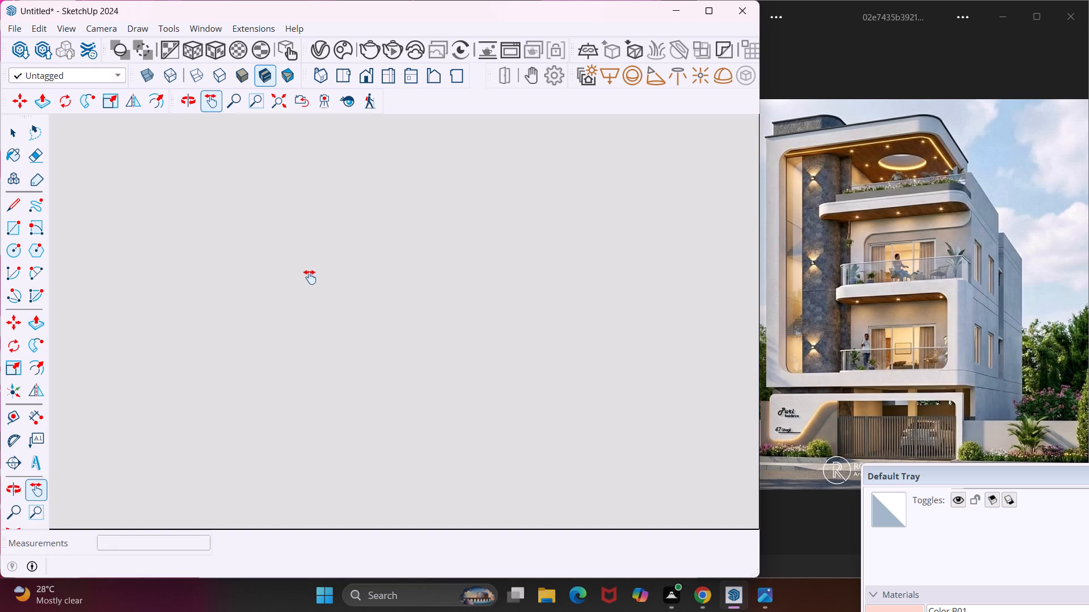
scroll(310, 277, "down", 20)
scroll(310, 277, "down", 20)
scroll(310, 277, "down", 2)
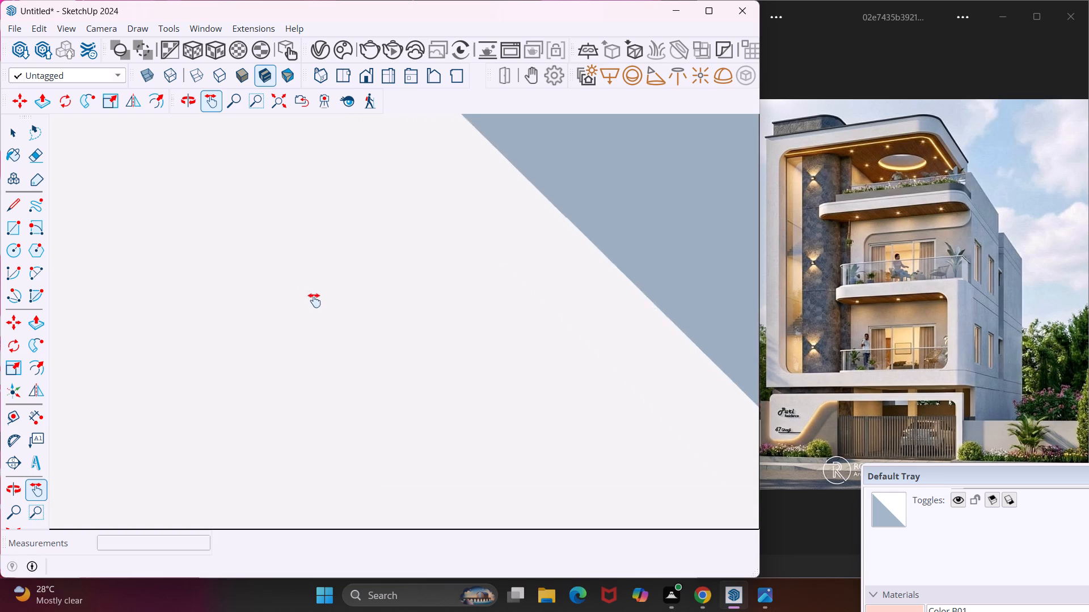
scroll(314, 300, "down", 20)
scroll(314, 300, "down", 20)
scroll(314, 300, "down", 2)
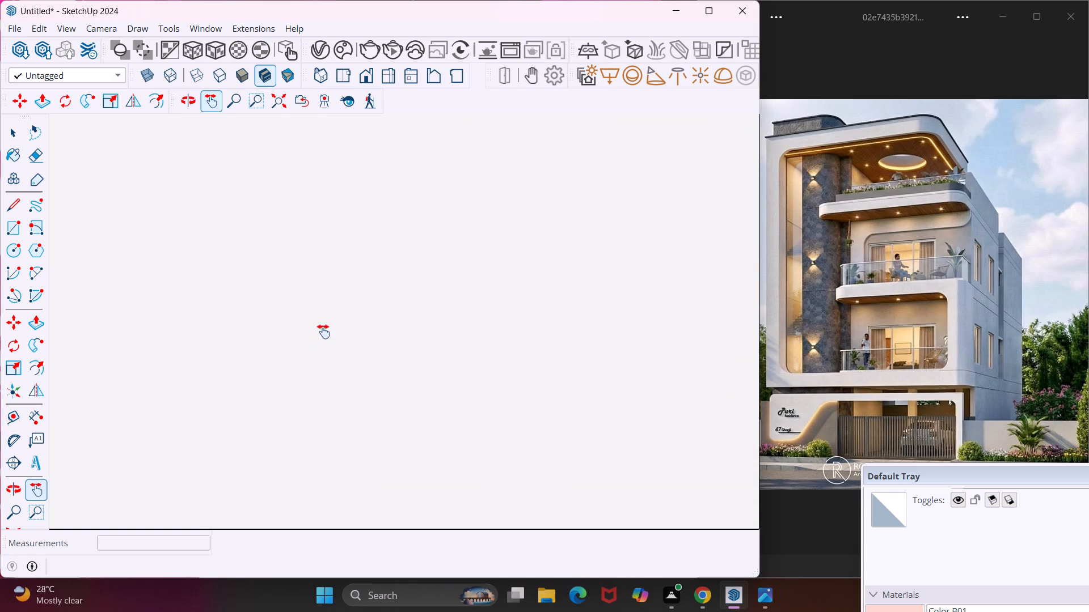
Push/Pull the side pillar's narrow vertical face beside the lower balcony railing by about 4 9/16", aligning it to the railing's end corner.
scroll(323, 331, "down", 20)
scroll(323, 331, "down", 20)
scroll(323, 331, "down", 2)
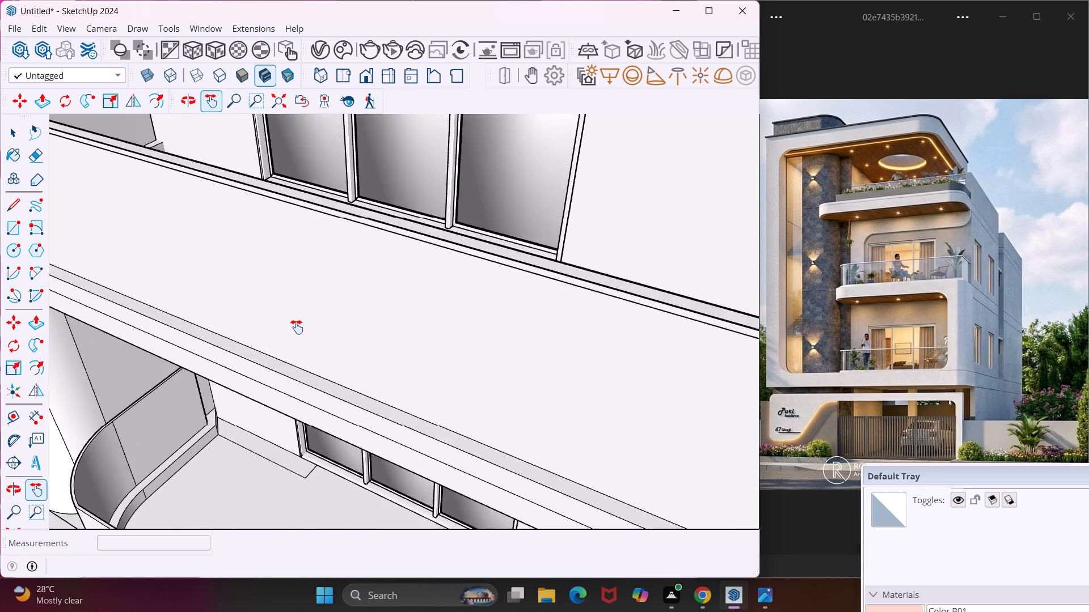
scroll(297, 327, "down", 20)
middle_click_drag(289, 421, 323, 418)
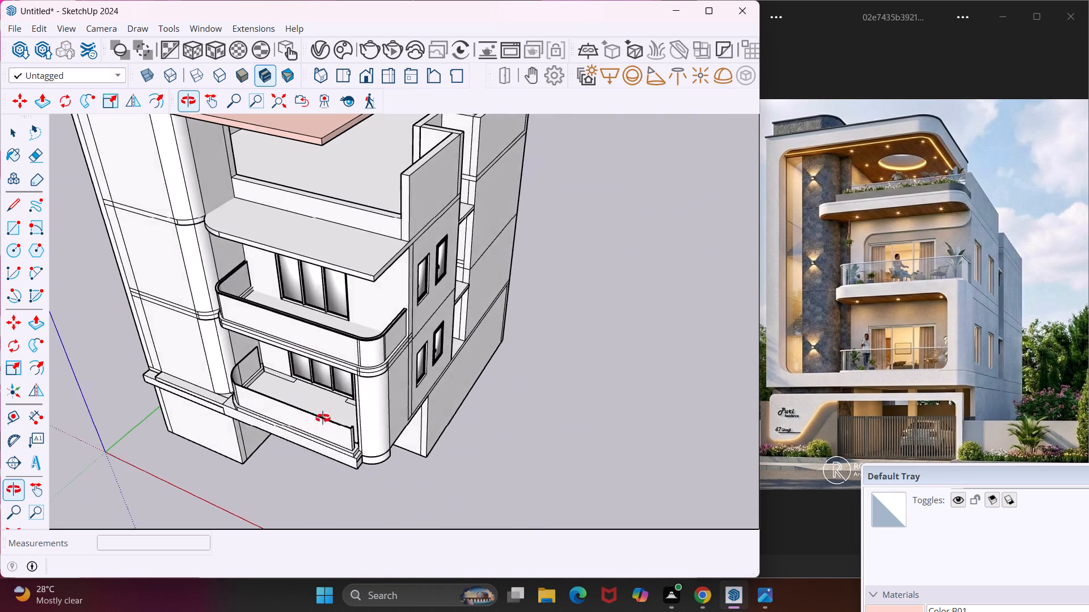
middle_click_drag(323, 418, 497, 381)
scroll(408, 426, "up", 6)
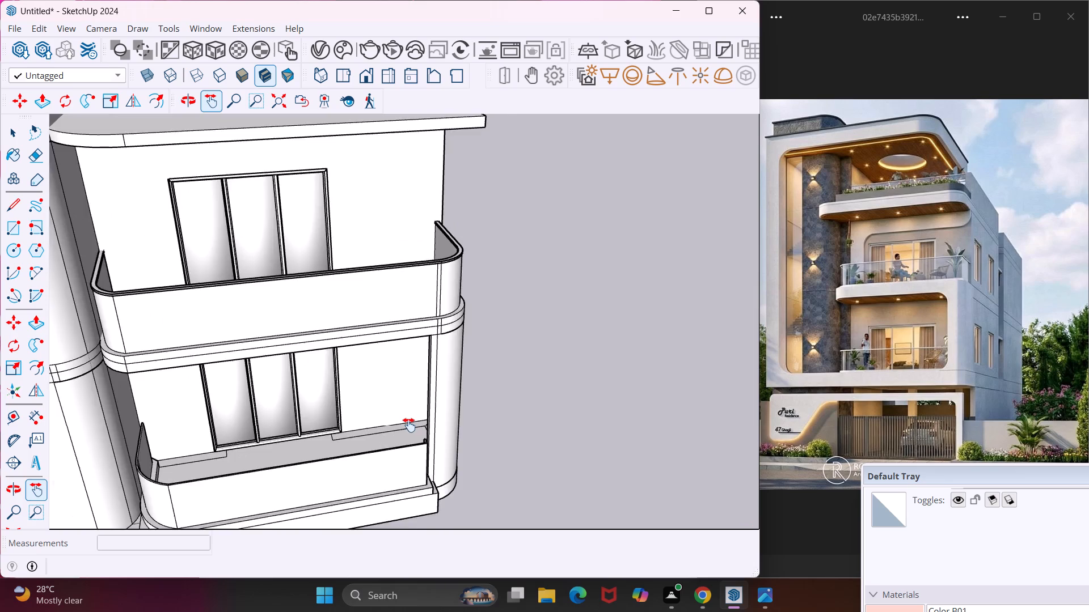
scroll(409, 425, "up", 3)
middle_click_drag(409, 425, 500, 427)
scroll(490, 420, "up", 5)
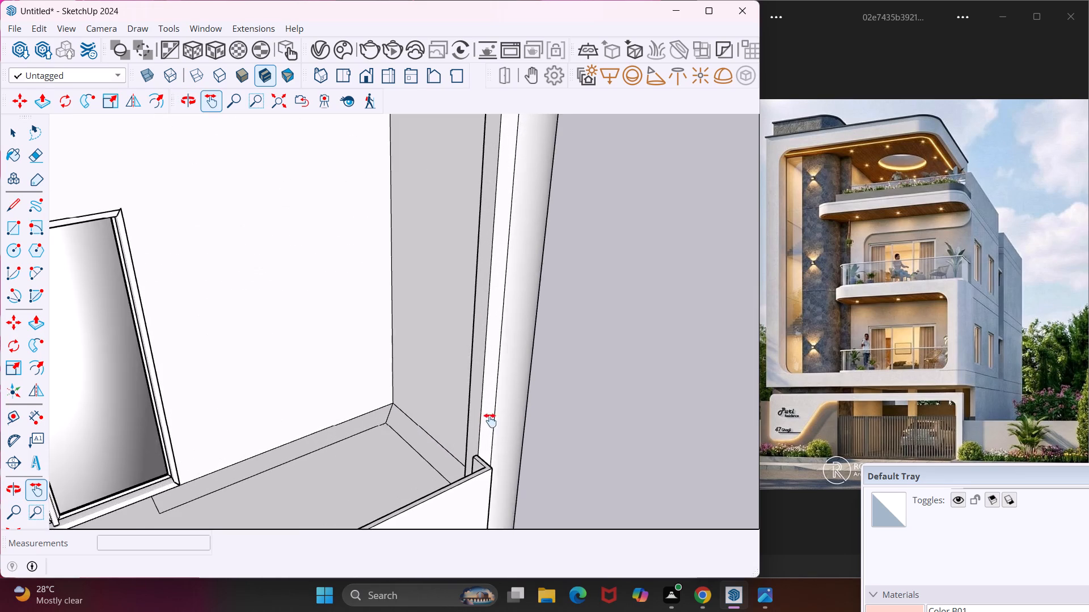
scroll(490, 420, "up", 2)
key("Escape")
key("space")
left_click(471, 428)
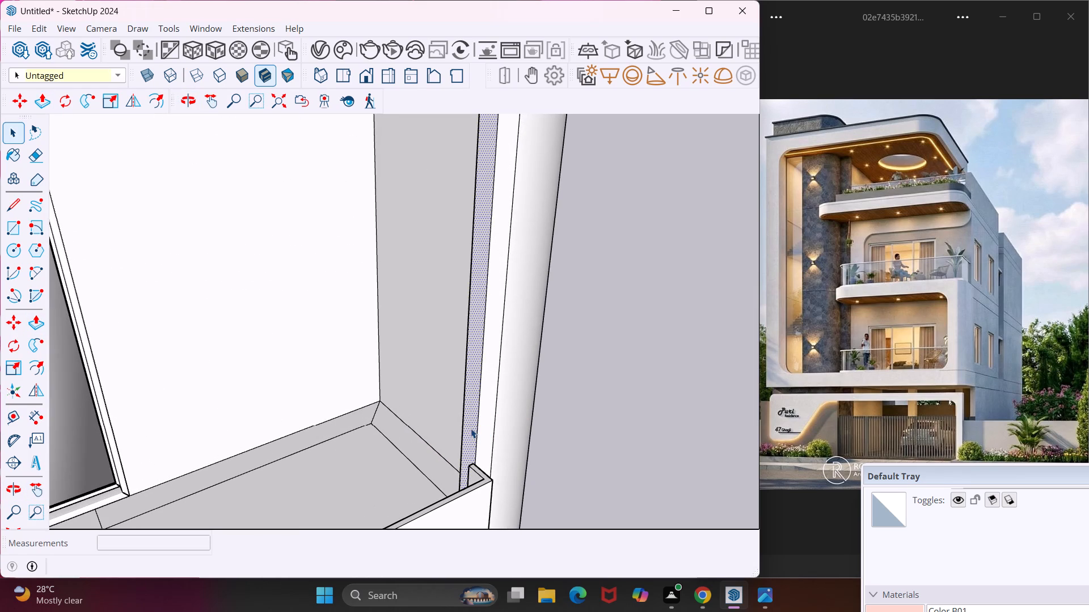
key("p")
left_click(471, 428)
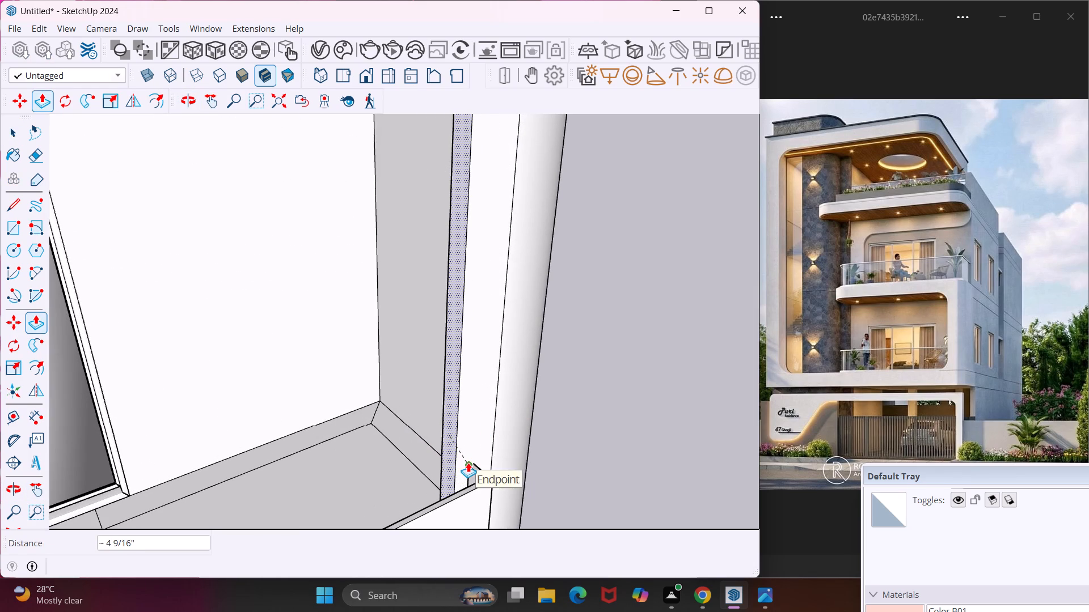
left_click(468, 462)
middle_click_drag(468, 462, 238, 484)
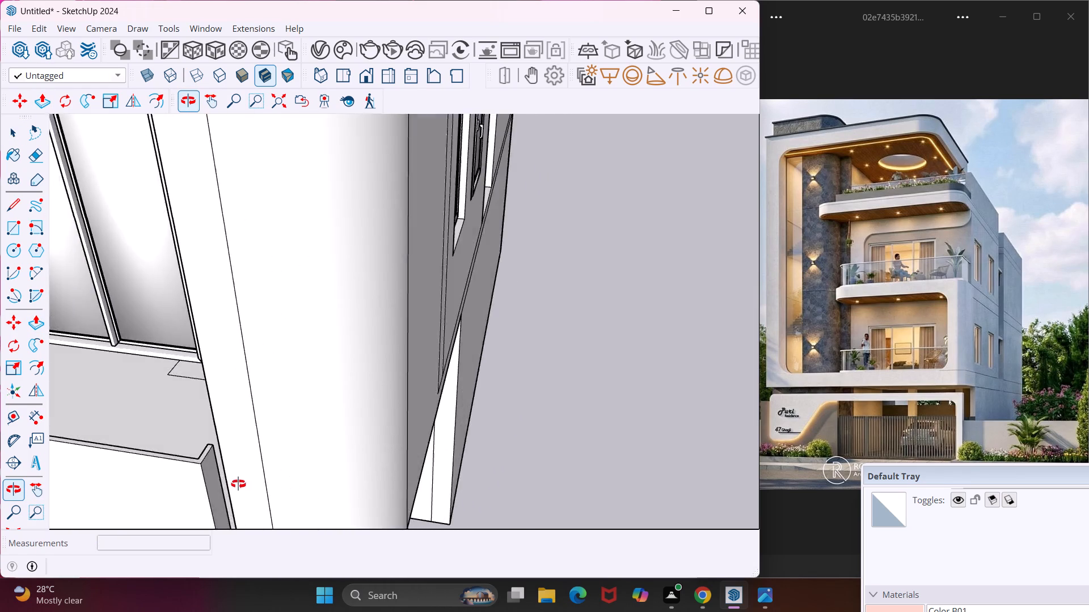
middle_click_drag(238, 484, 154, 484)
scroll(154, 484, "up", 1)
key("Escape")
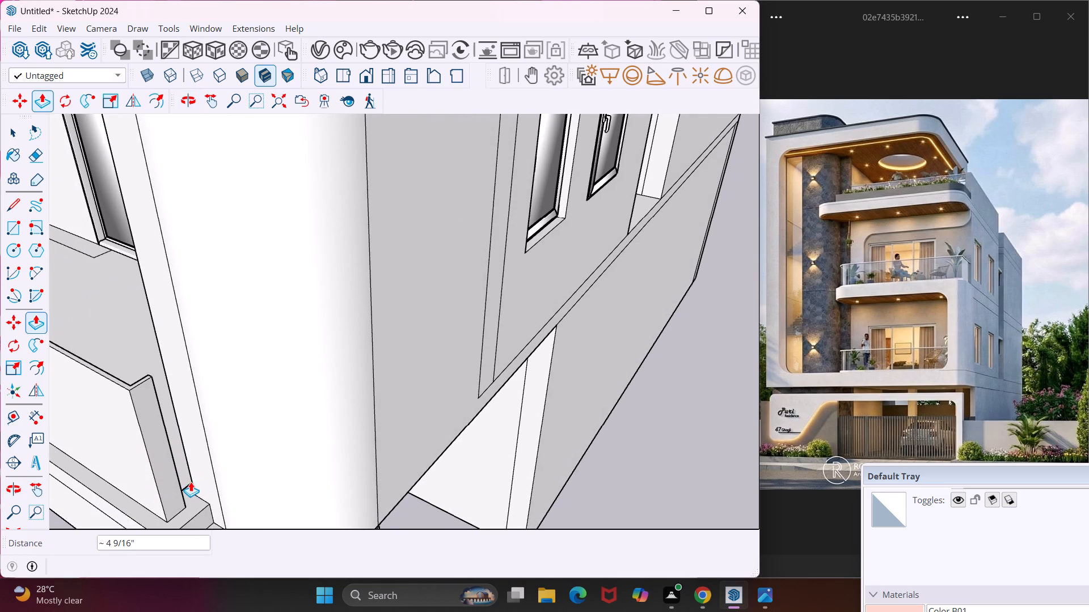
key("space")
Push/Pull the narrow end face of the lower balcony railing's short return until it meets the side pillar.
middle_click_drag(141, 427, 576, 444)
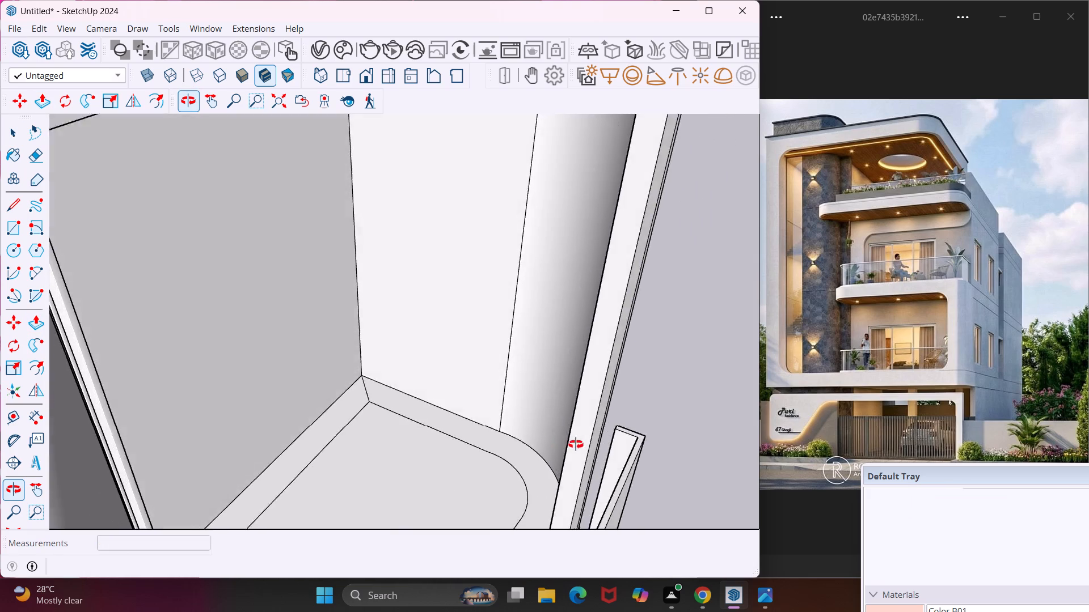
middle_click_drag(576, 444, 618, 449)
middle_click_drag(622, 448, 488, 324)
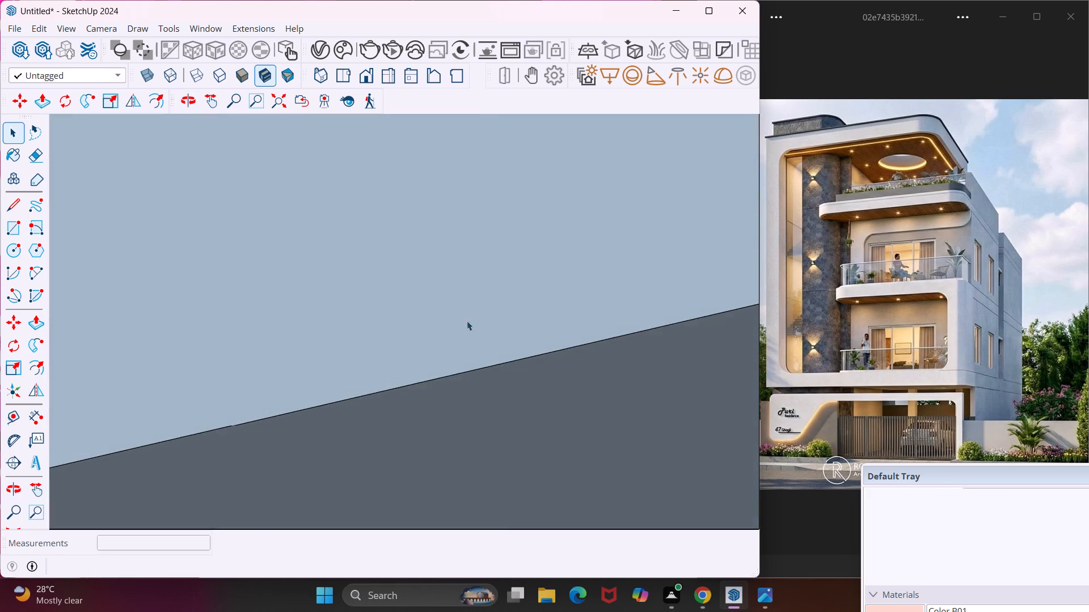
scroll(422, 330, "down", 20)
scroll(422, 330, "down", 17)
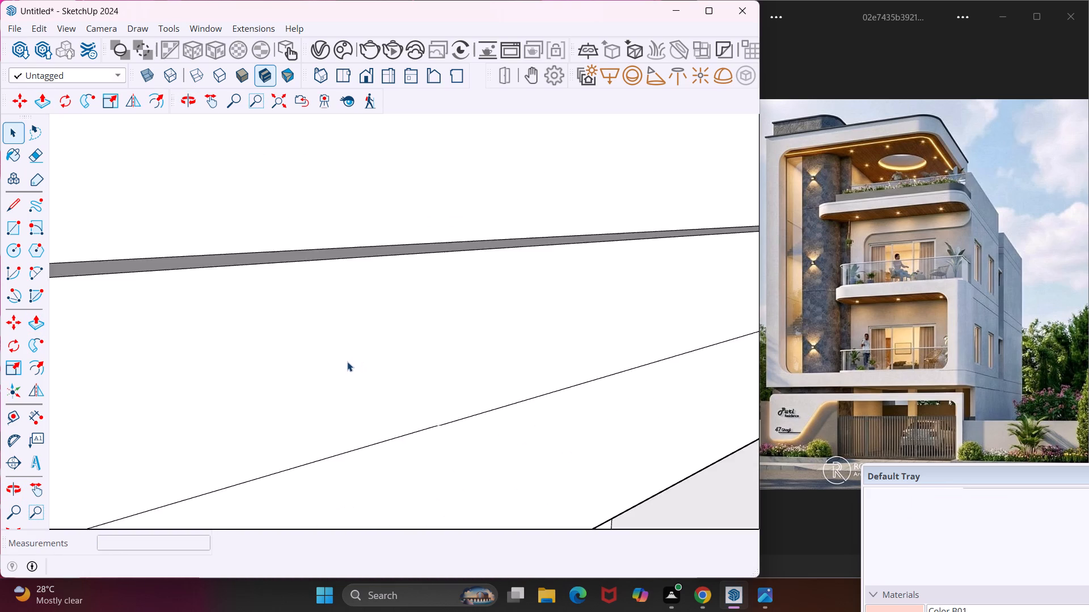
scroll(347, 362, "down", 20)
scroll(347, 362, "down", 17)
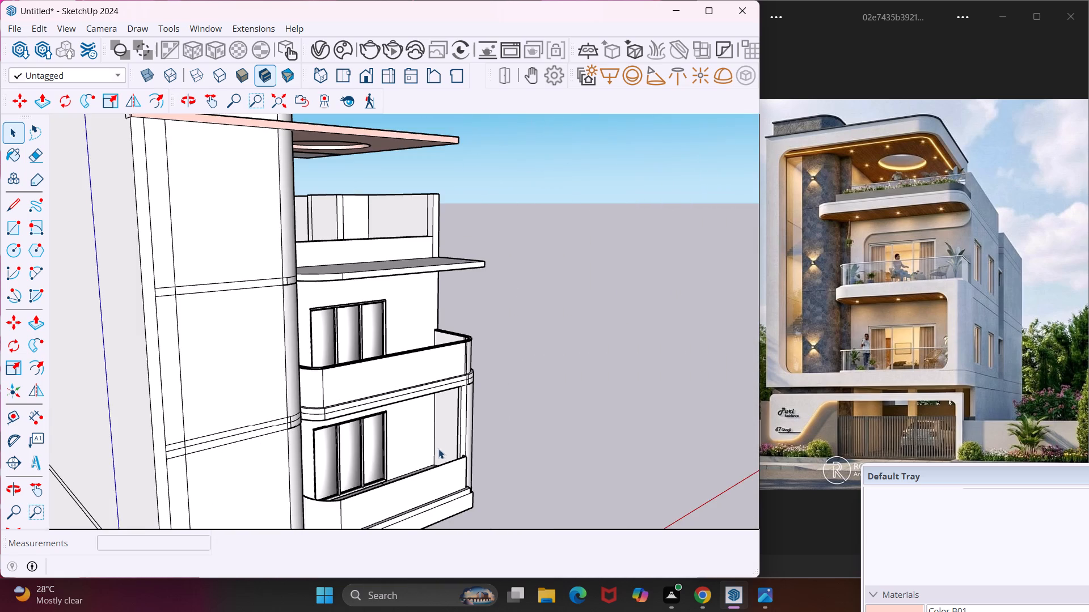
middle_click_drag(440, 450, 515, 478)
scroll(470, 440, "up", 13)
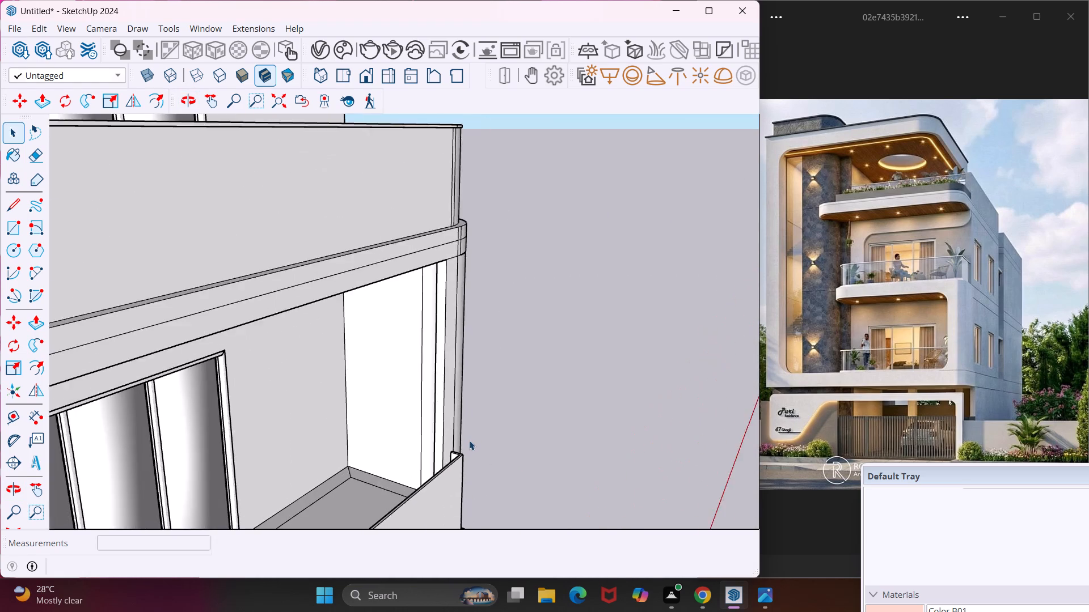
scroll(469, 440, "up", 3)
middle_click_drag(438, 470, 478, 469)
scroll(478, 467, "up", 7)
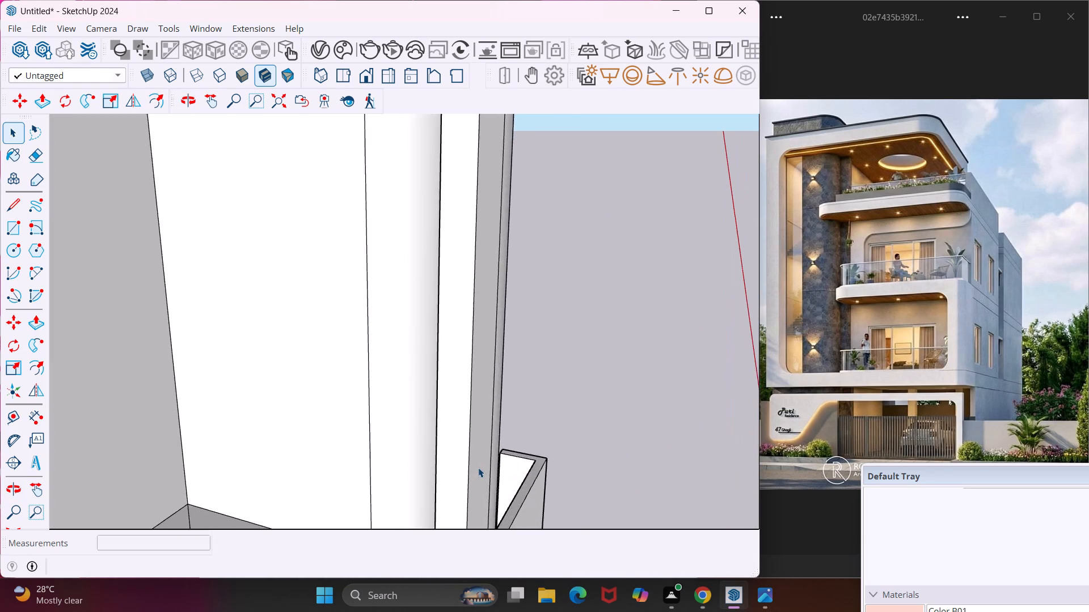
scroll(478, 467, "up", 8)
middle_click_drag(479, 467, 636, 468)
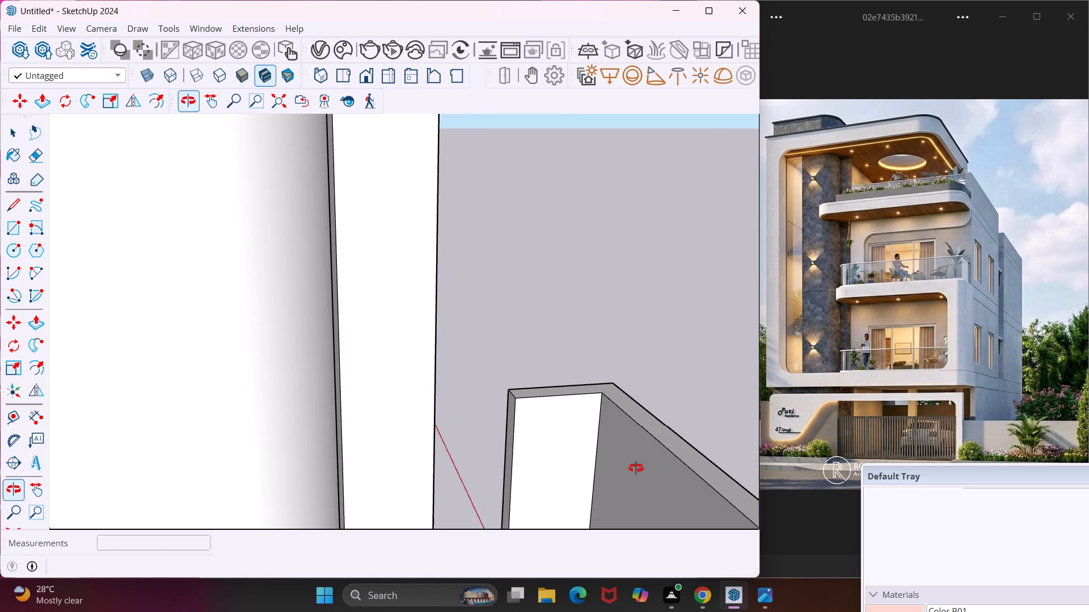
middle_click_drag(636, 468, 655, 467)
scroll(502, 426, "up", 4)
left_click(505, 426)
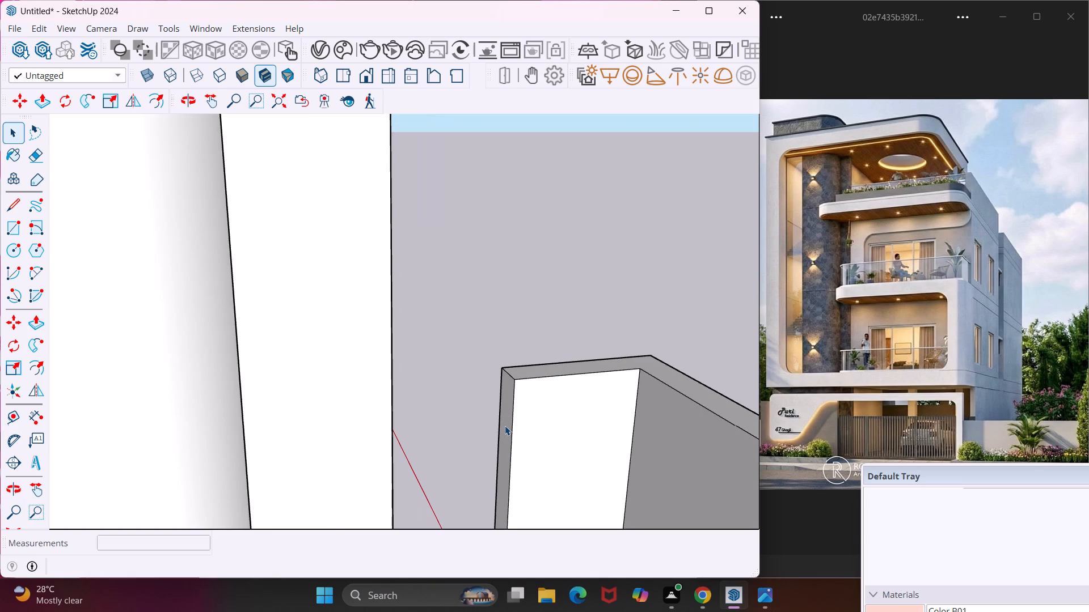
key("p")
left_click(505, 426)
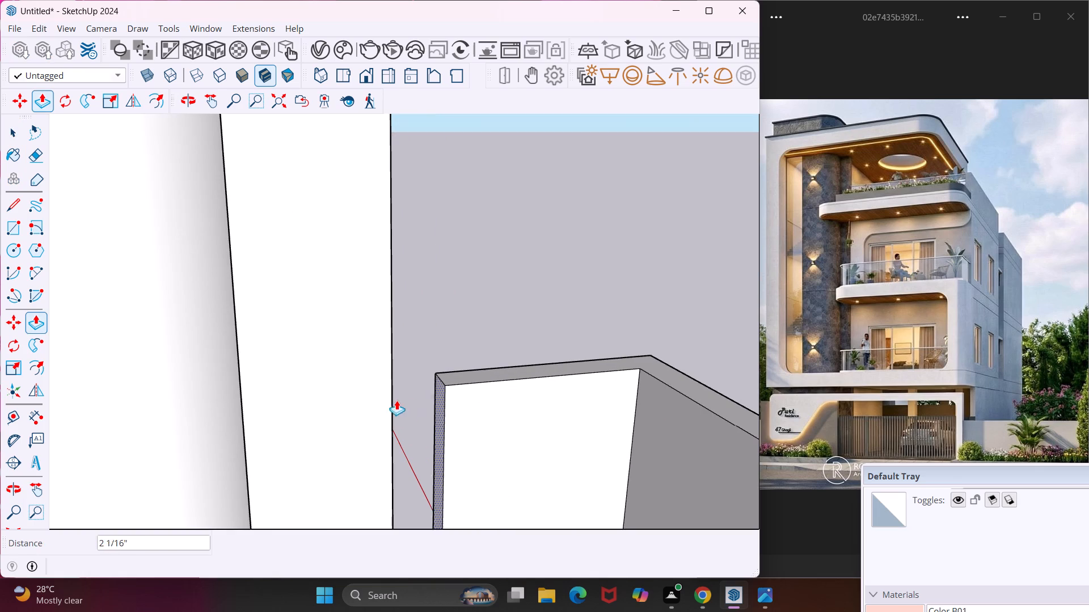
left_click(383, 403)
key("Escape")
key("space")
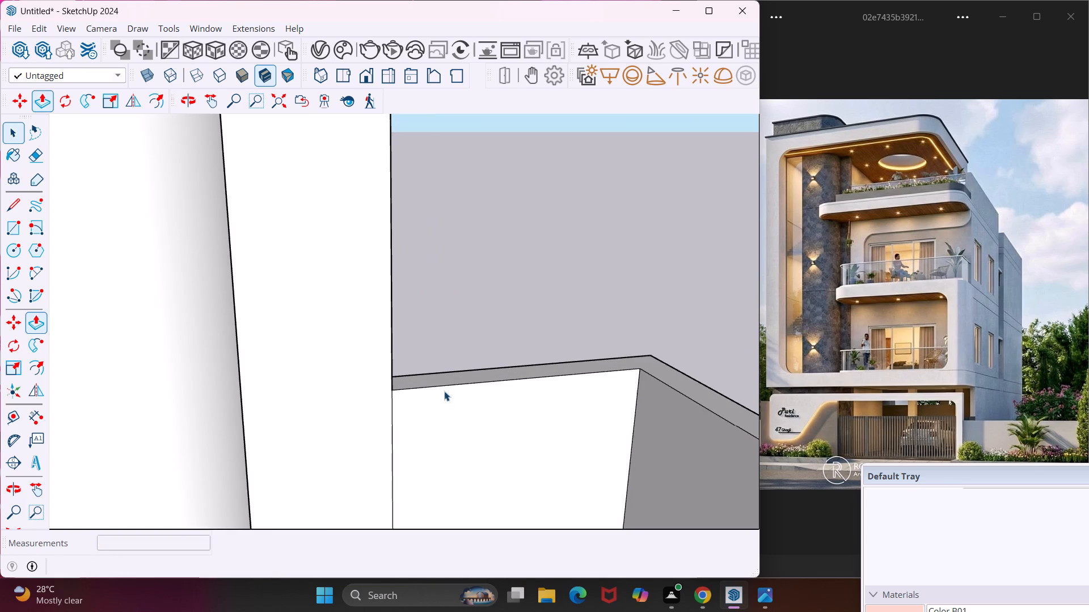
Draw a rectangle about 1 3/8" by 9/16" on the pillar face, starting at the railing return's top inner corner.
middle_click_drag(457, 376, 180, 377)
scroll(178, 377, "down", 4)
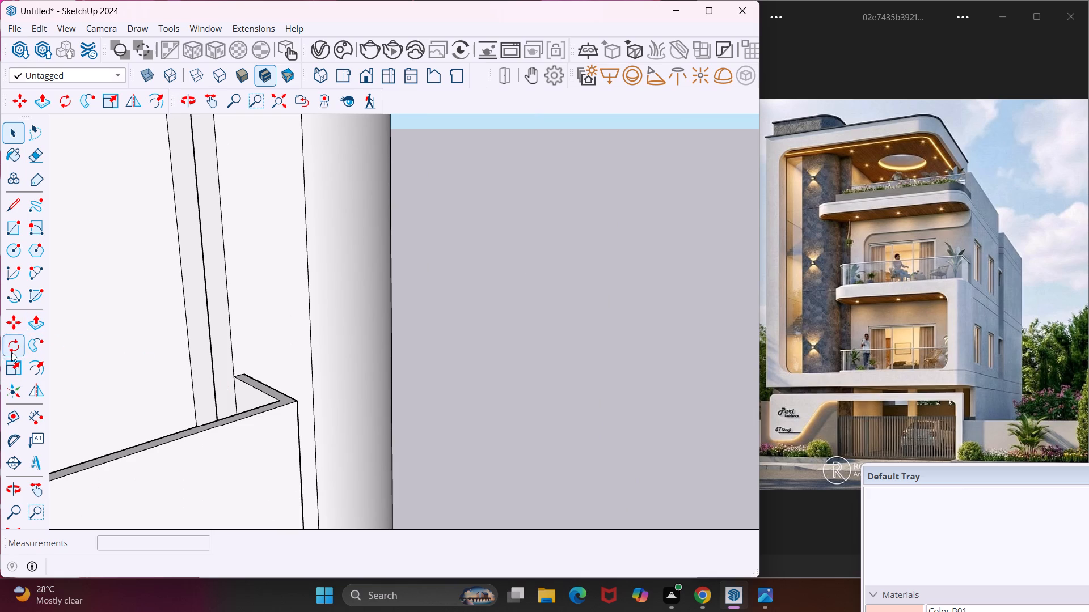
left_click(32, 233)
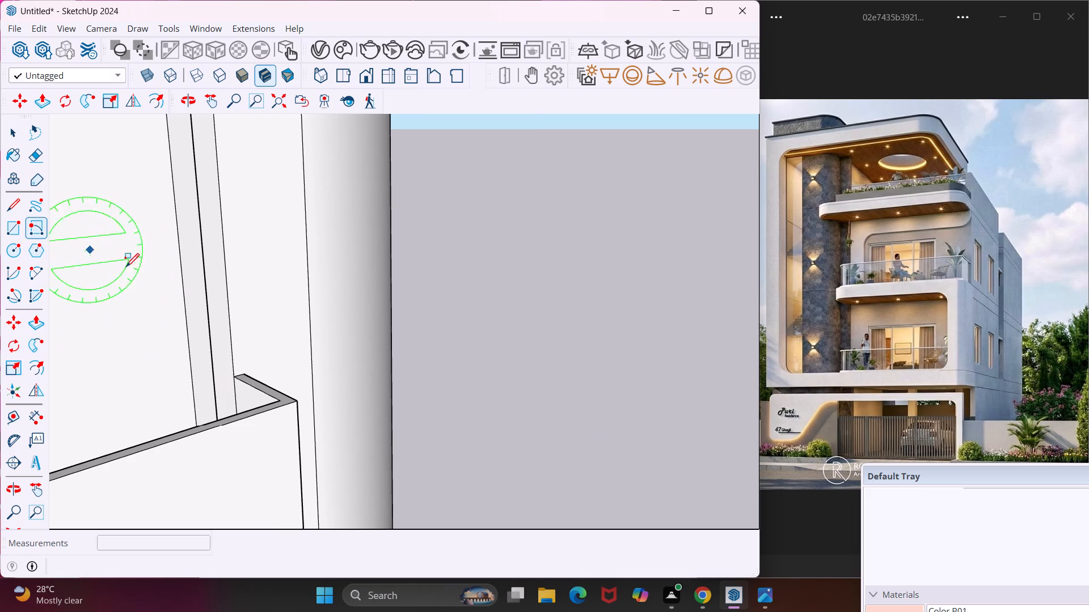
left_click(17, 227)
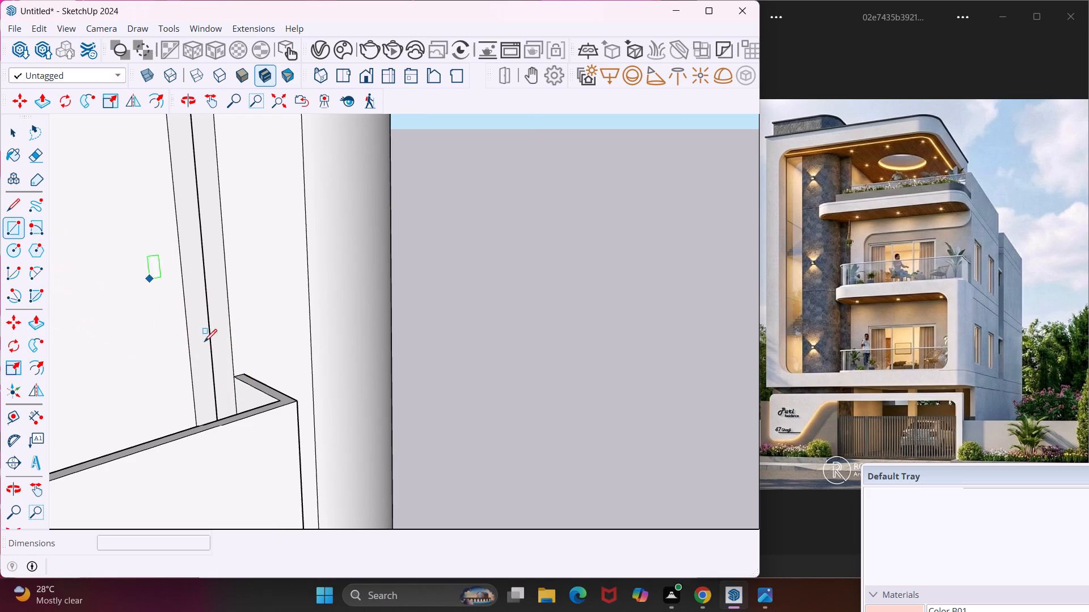
scroll(239, 378, "up", 14)
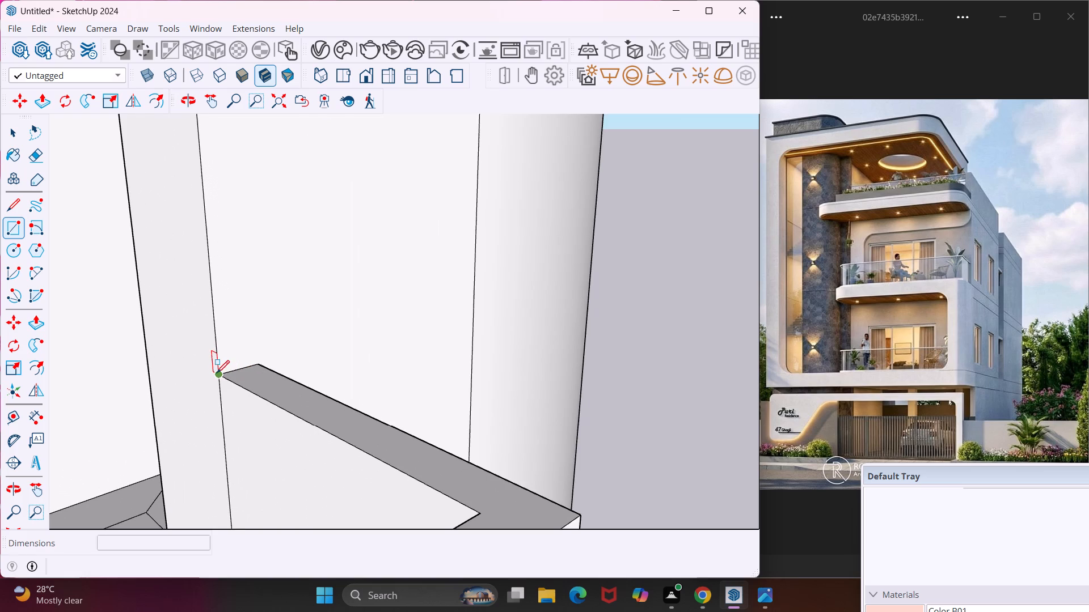
left_click(217, 376)
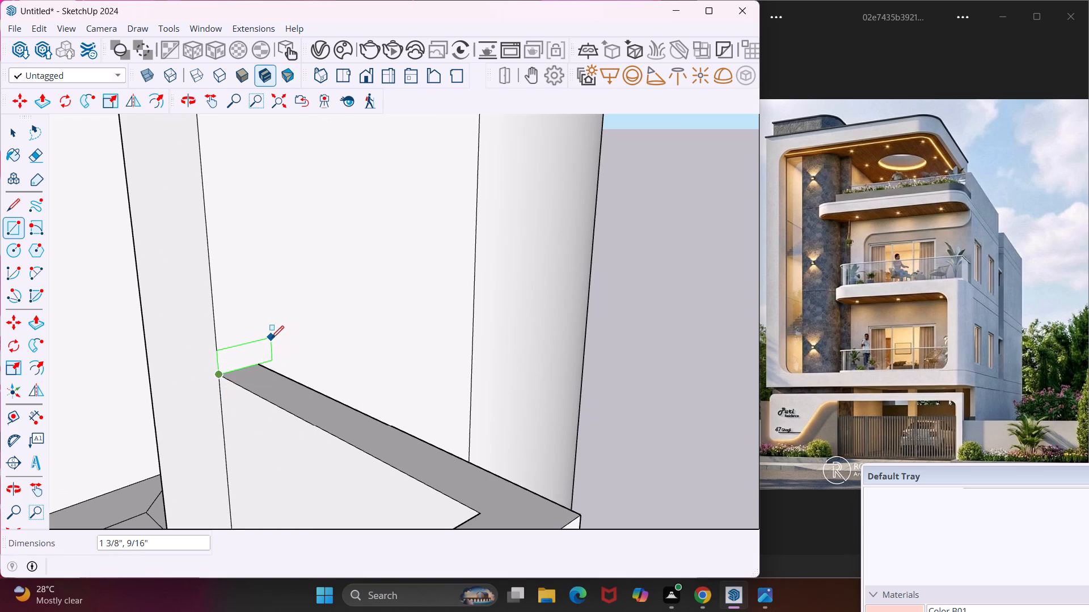
left_click(271, 338)
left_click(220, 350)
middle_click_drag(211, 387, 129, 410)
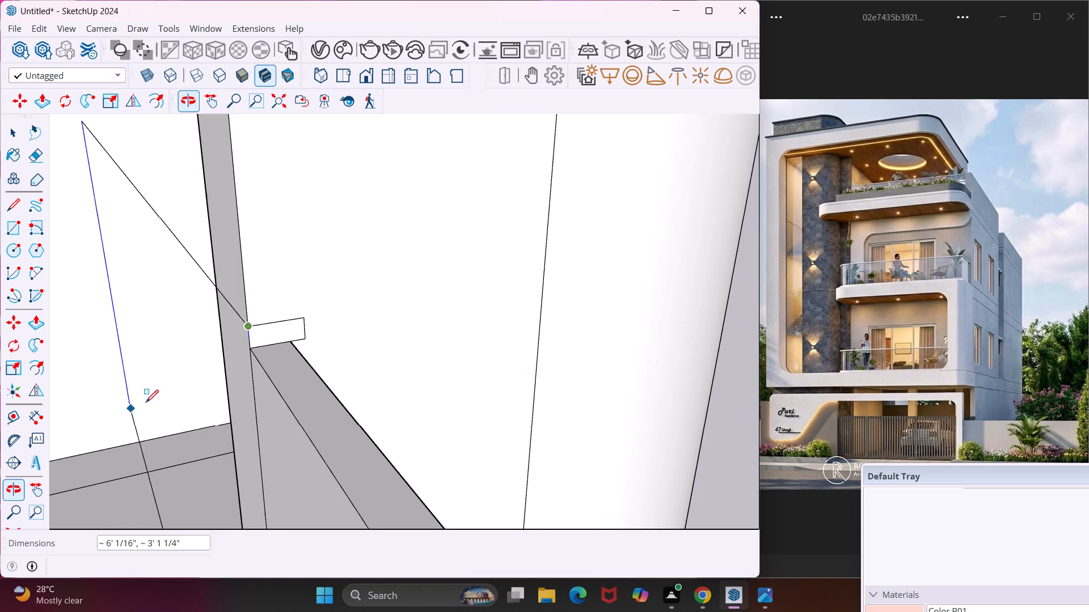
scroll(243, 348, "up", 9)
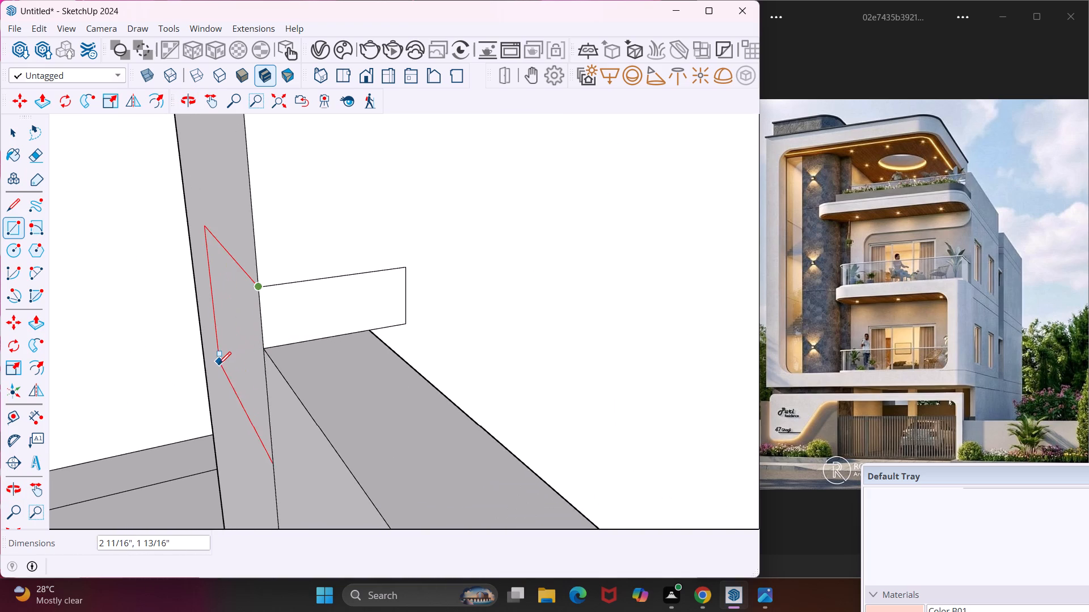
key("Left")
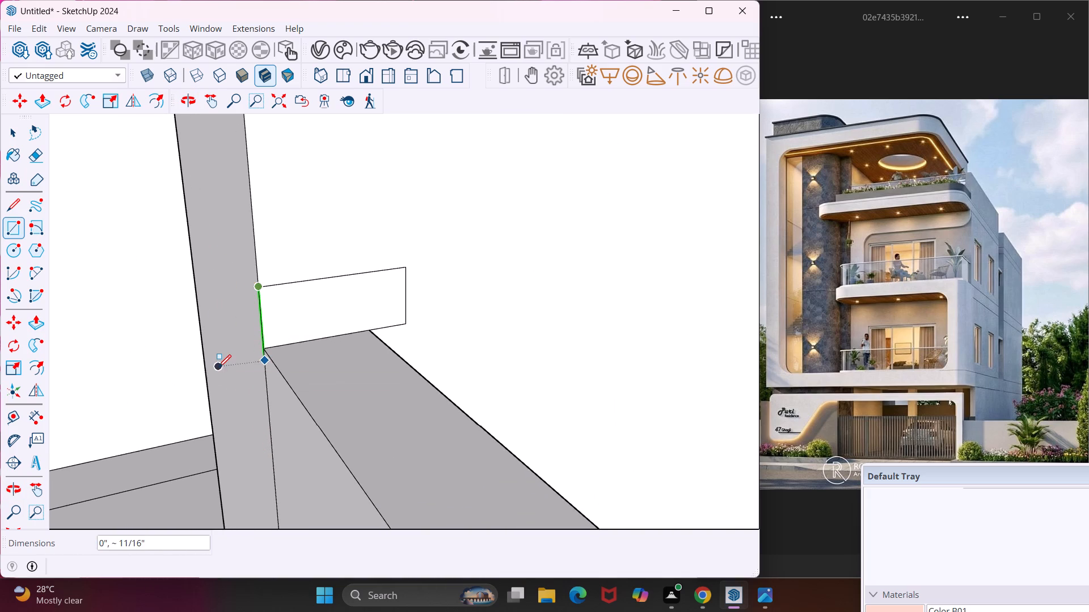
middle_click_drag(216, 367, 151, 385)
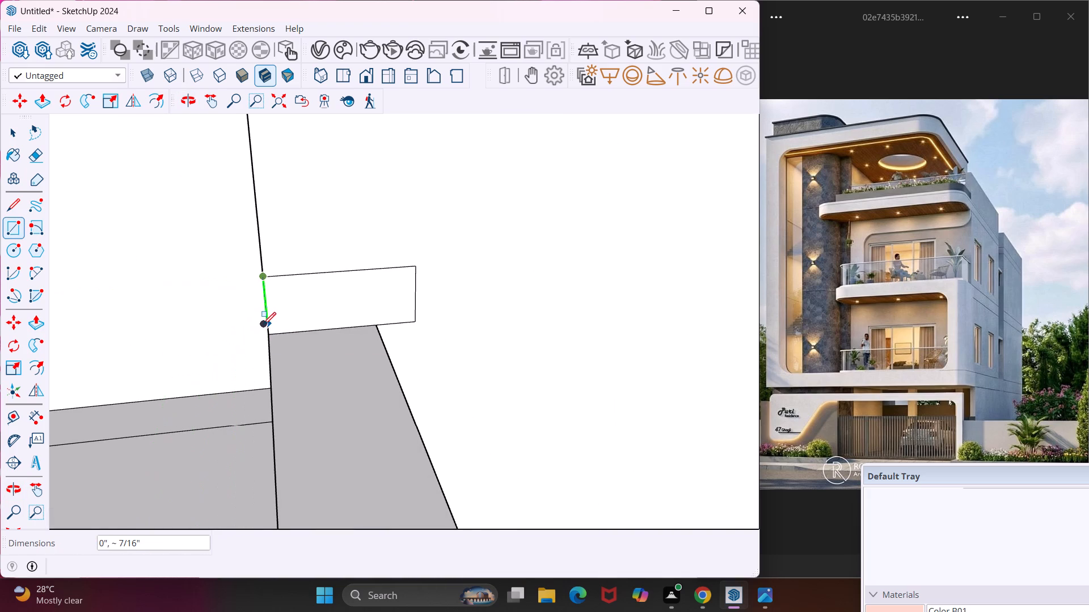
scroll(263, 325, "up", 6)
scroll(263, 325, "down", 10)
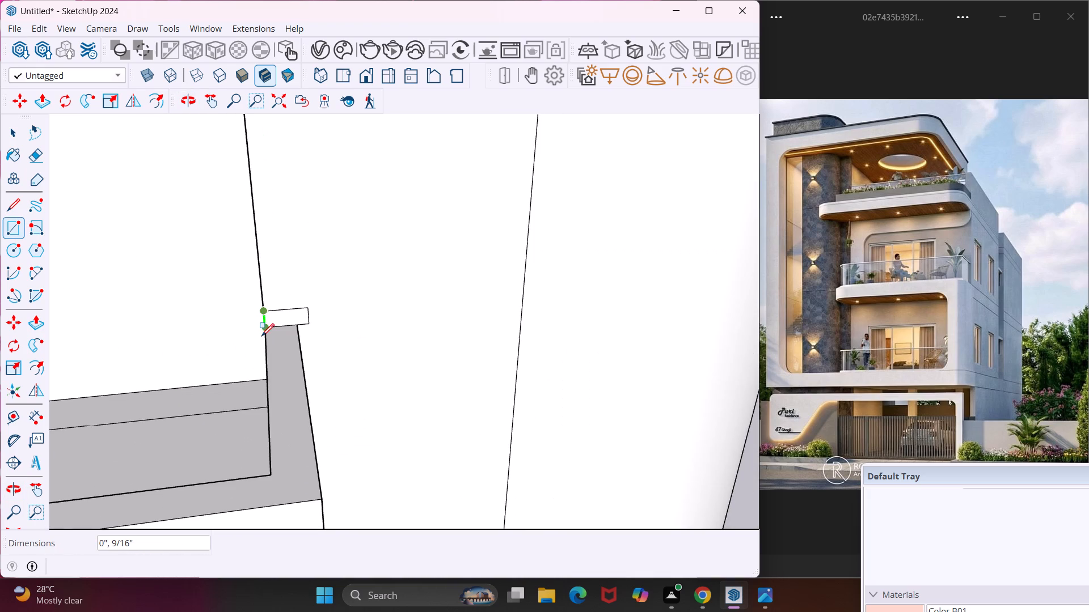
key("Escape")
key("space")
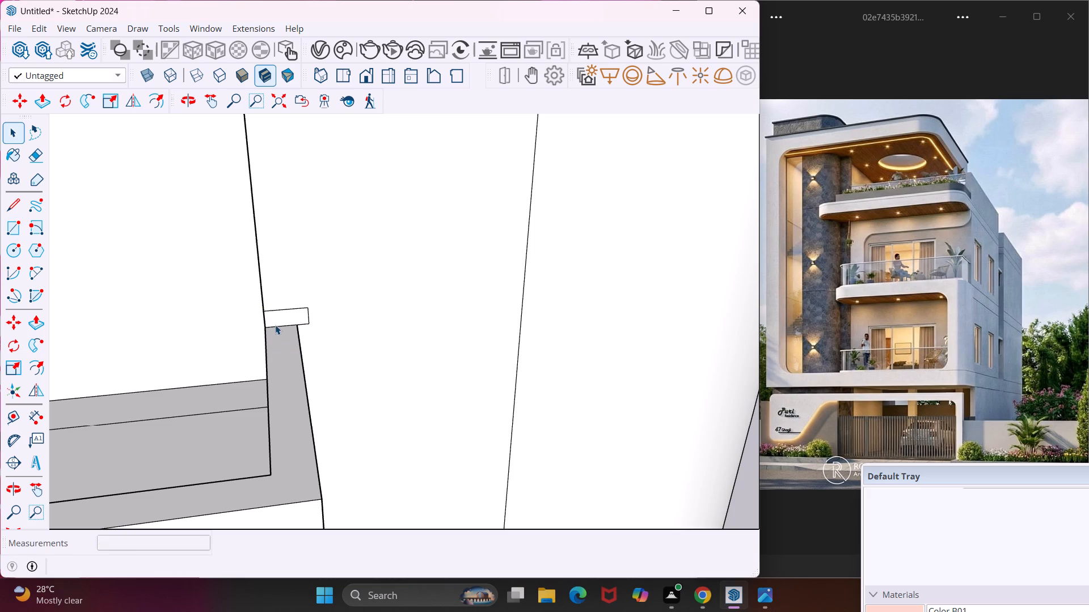
Push/Pull the small rectangle above the railing's end outward 3/8" to start the handrail profile.
left_click(276, 320)
key("p")
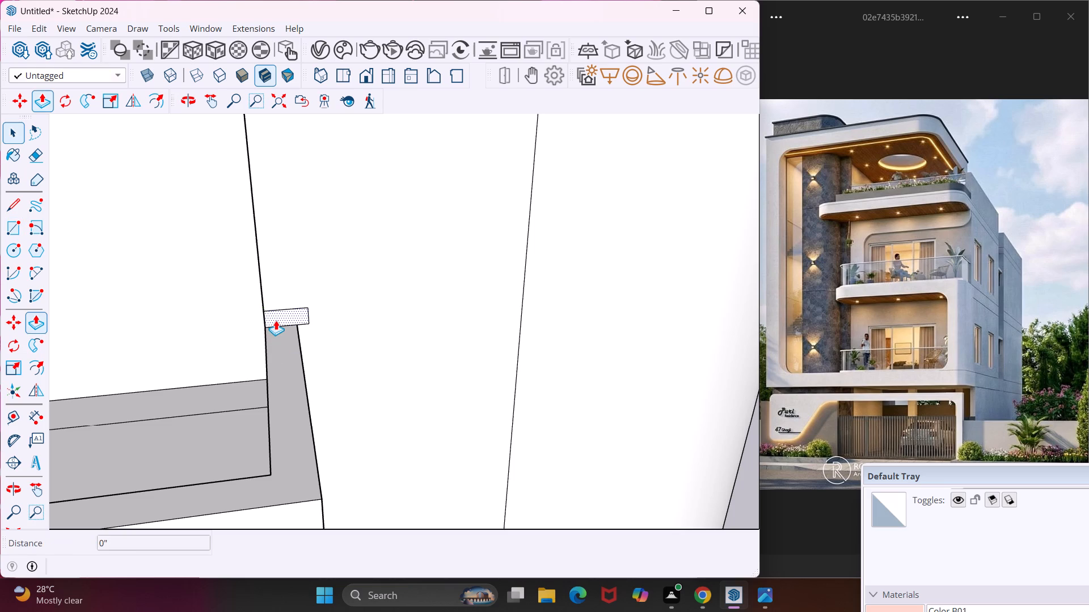
left_click(276, 320)
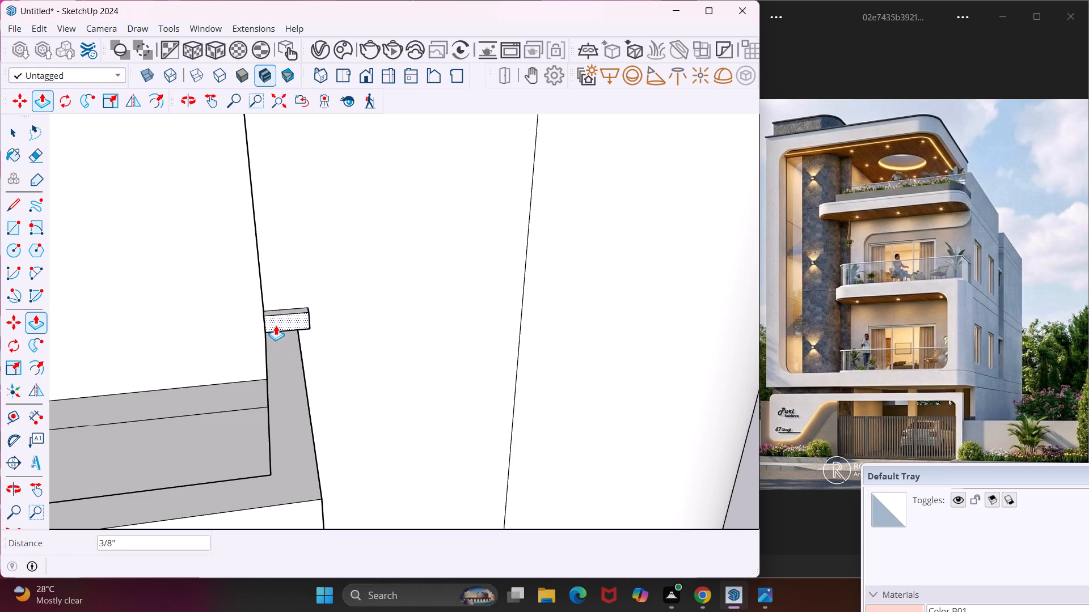
left_click(276, 325)
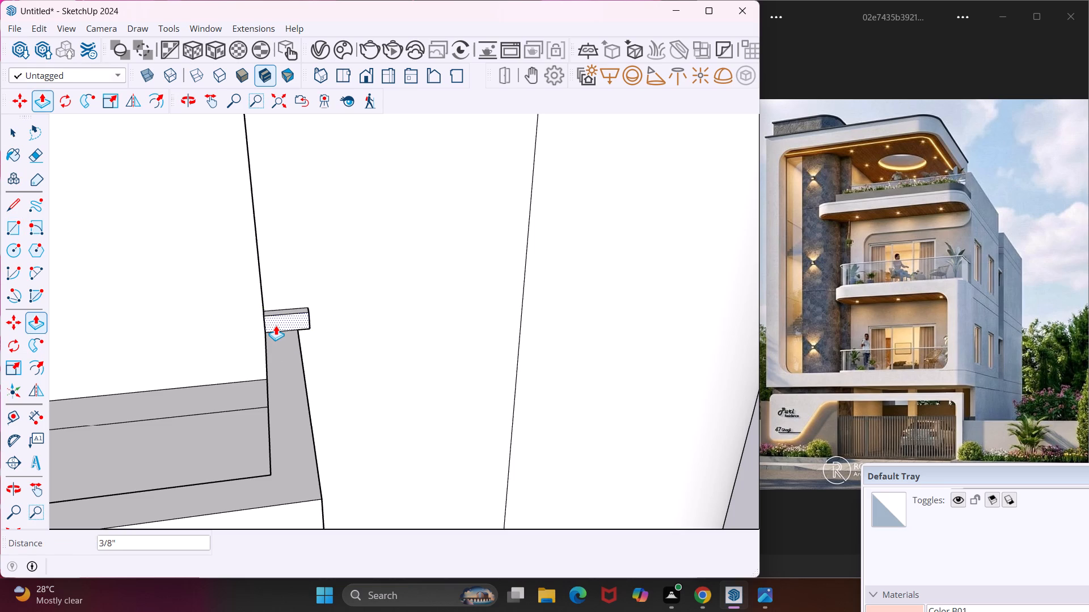
key("Escape")
key("space")
middle_click_drag(264, 323, 353, 320)
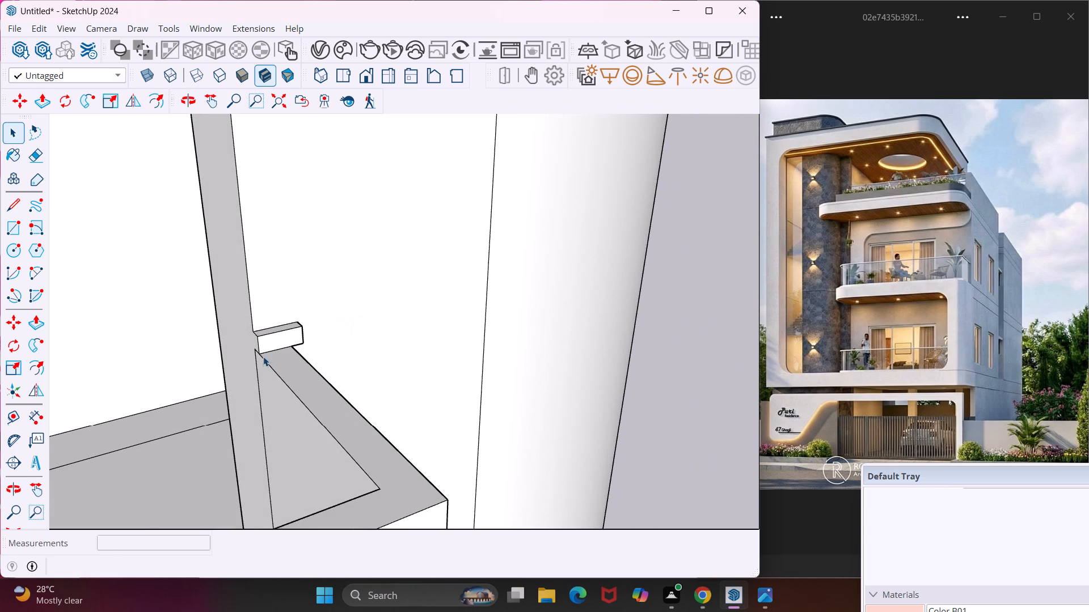
middle_click_drag(254, 342, 369, 311)
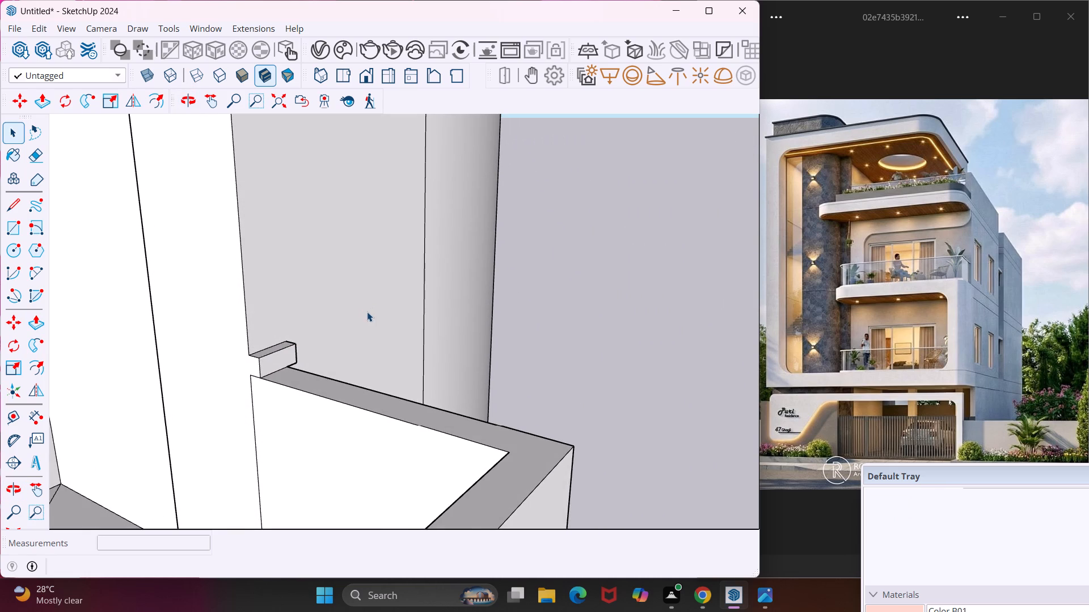
Undo the last Push/Pull of the small handrail rectangle above the lower balcony railing's end.
key("ctrl+z")
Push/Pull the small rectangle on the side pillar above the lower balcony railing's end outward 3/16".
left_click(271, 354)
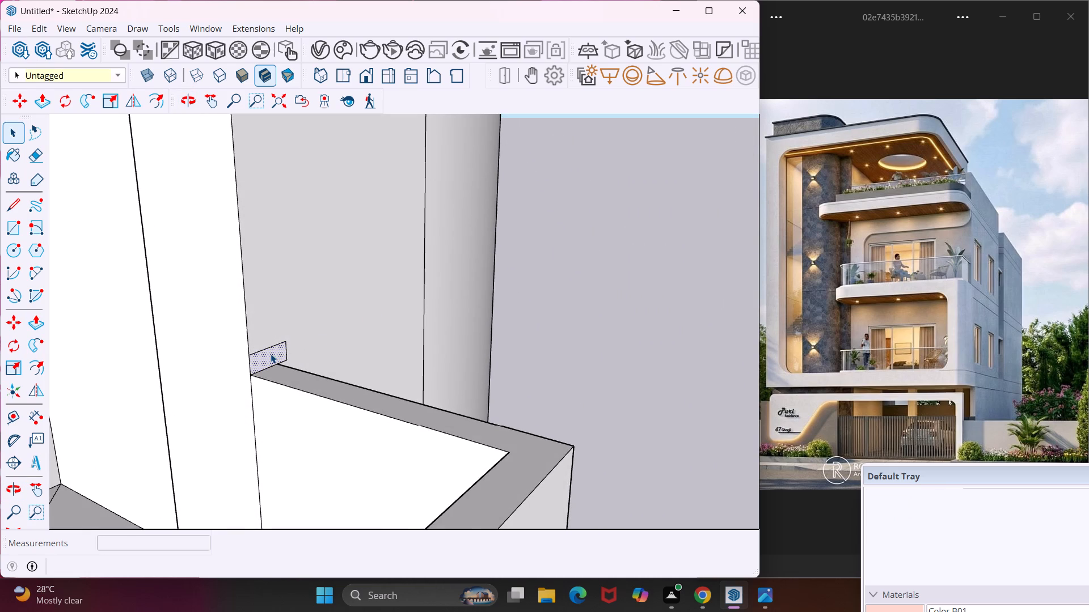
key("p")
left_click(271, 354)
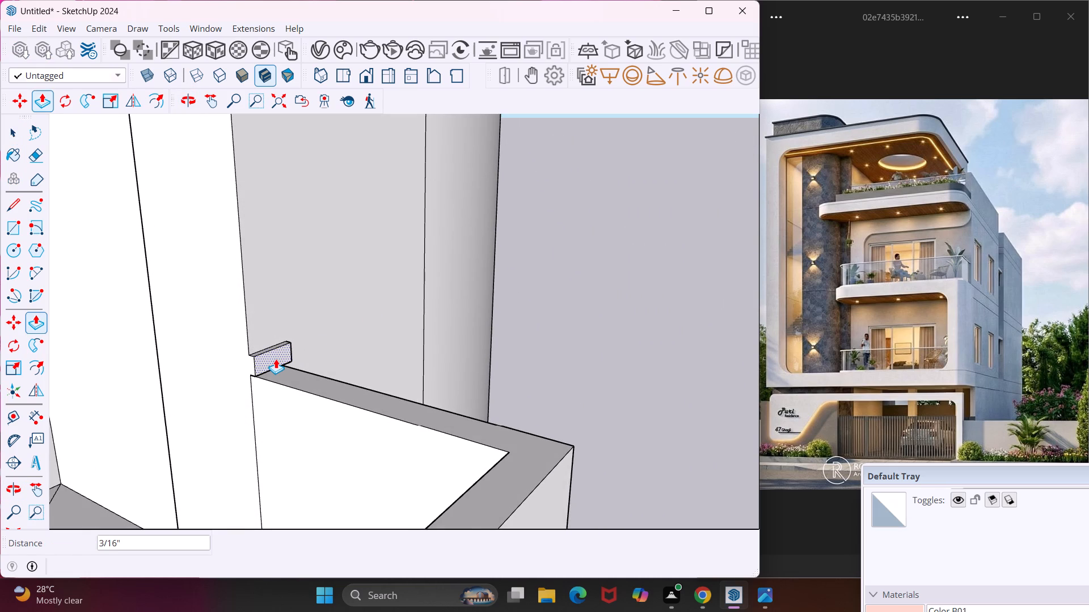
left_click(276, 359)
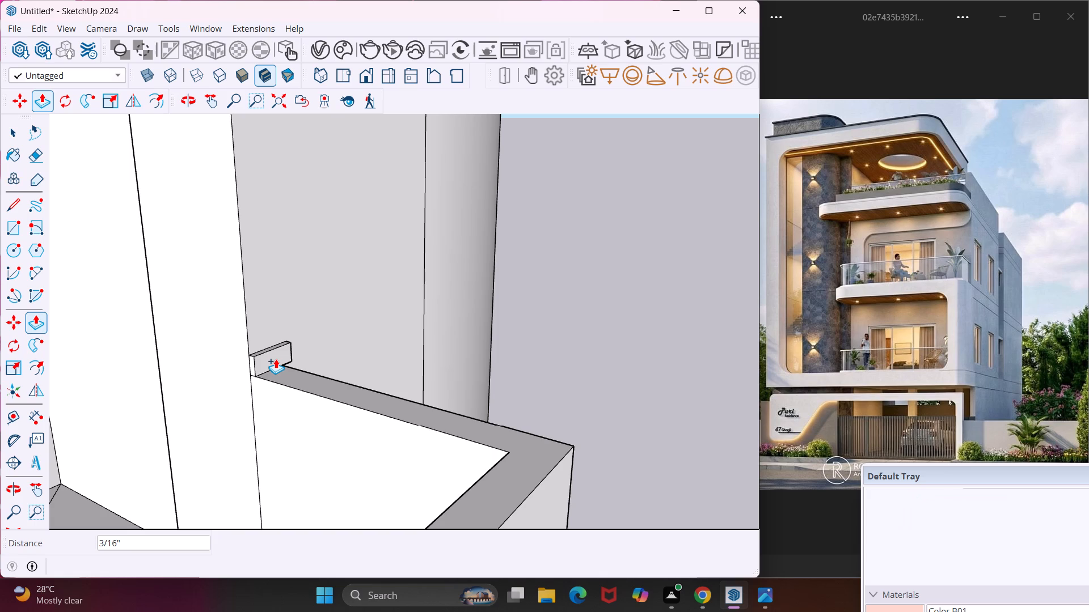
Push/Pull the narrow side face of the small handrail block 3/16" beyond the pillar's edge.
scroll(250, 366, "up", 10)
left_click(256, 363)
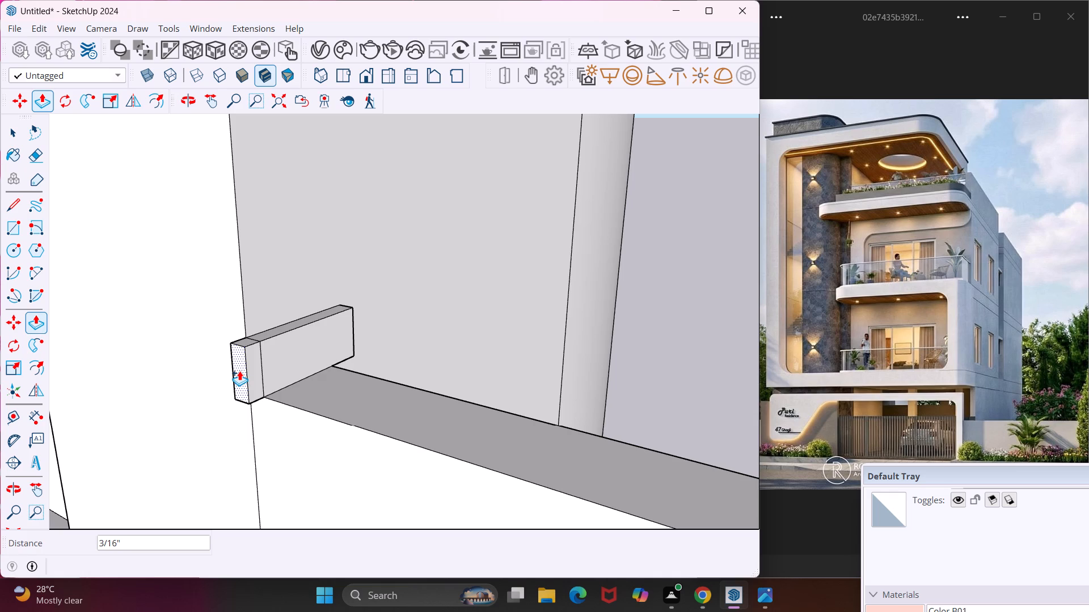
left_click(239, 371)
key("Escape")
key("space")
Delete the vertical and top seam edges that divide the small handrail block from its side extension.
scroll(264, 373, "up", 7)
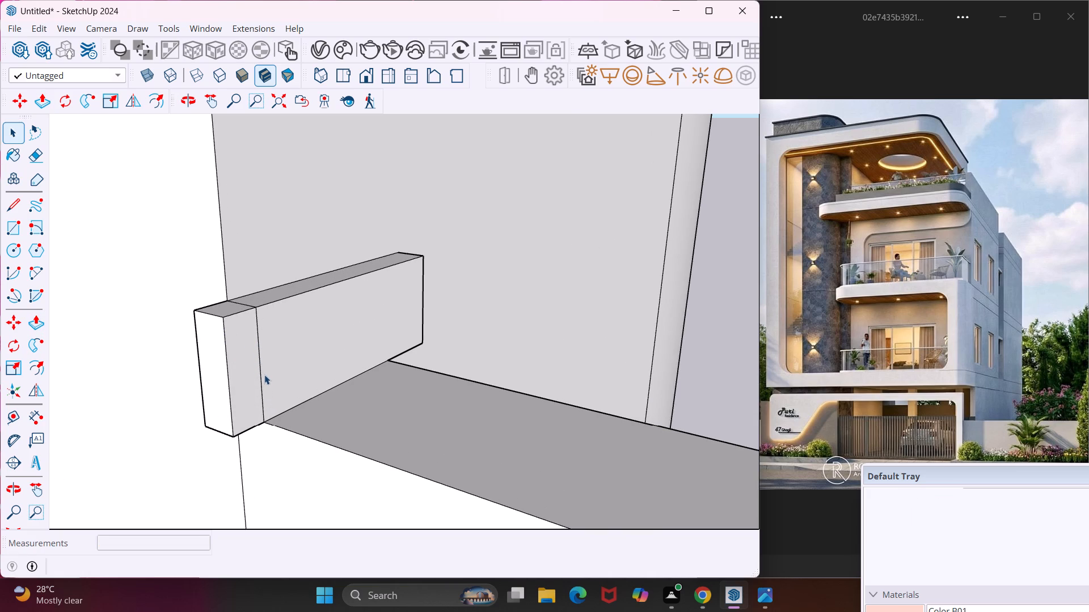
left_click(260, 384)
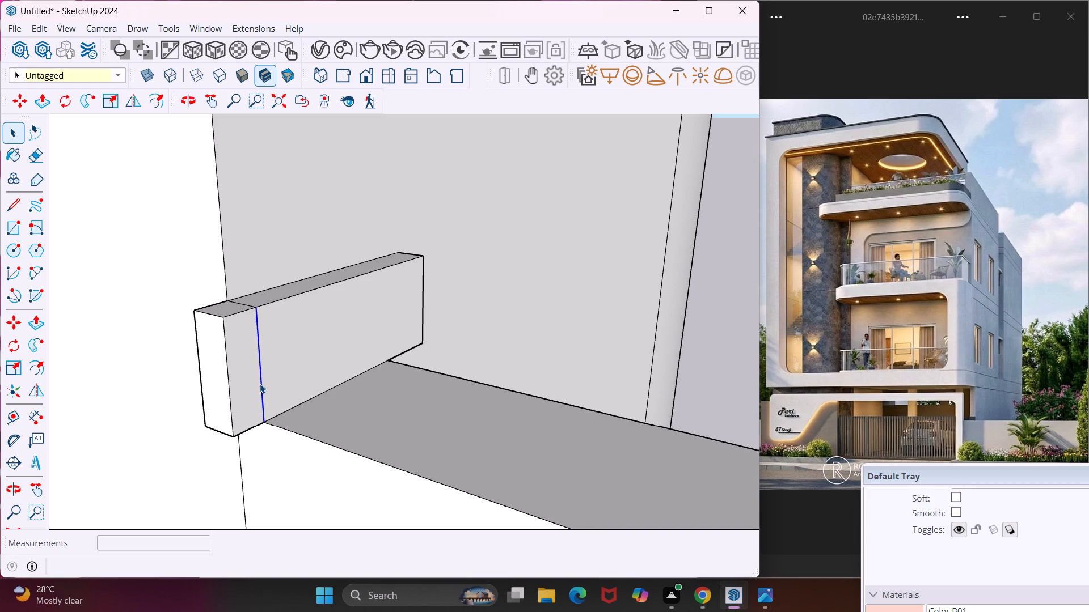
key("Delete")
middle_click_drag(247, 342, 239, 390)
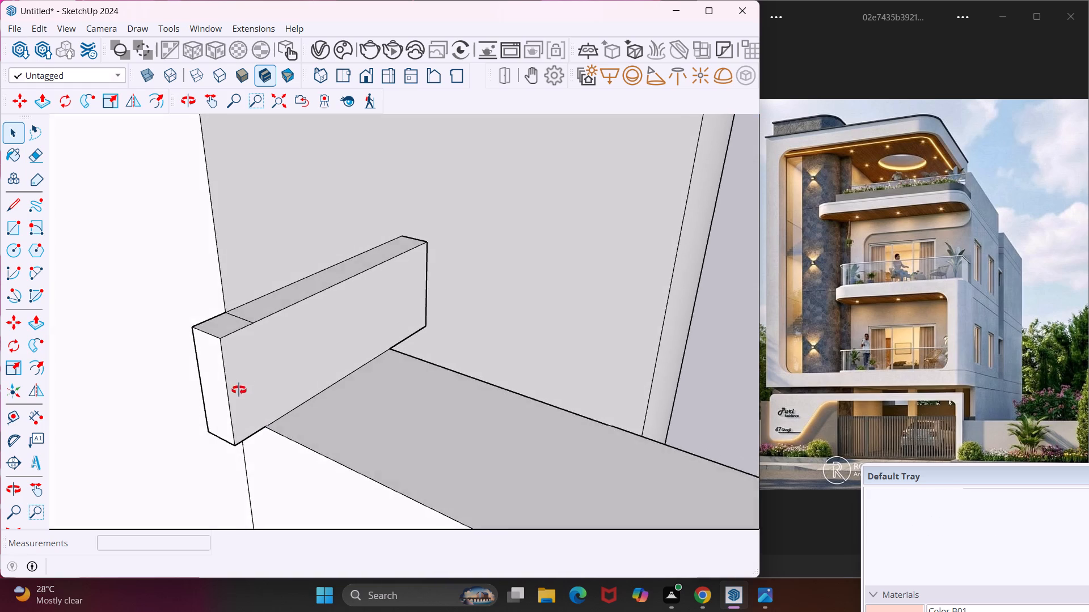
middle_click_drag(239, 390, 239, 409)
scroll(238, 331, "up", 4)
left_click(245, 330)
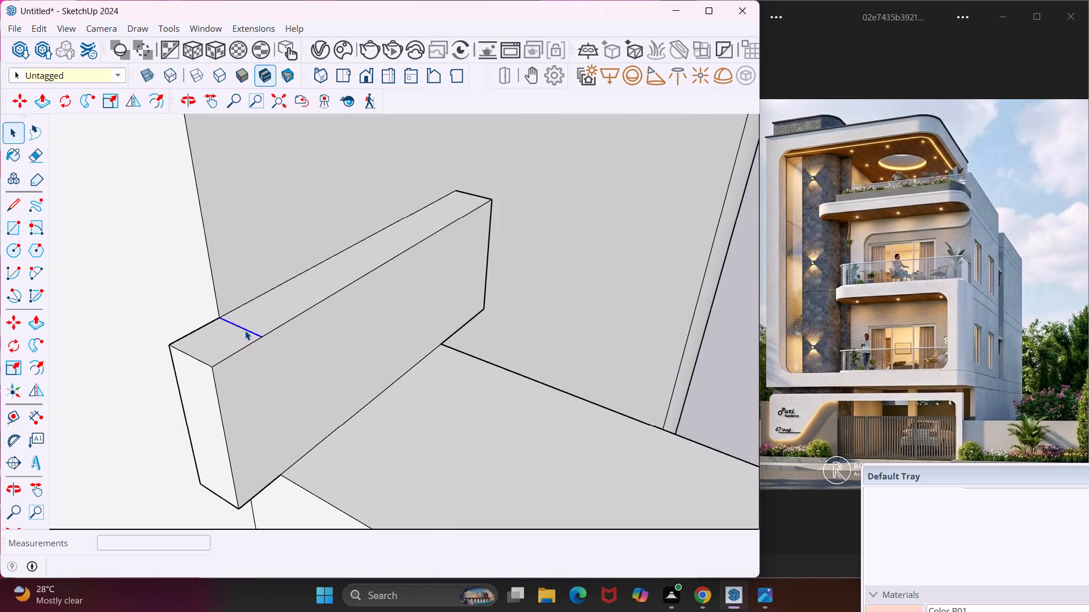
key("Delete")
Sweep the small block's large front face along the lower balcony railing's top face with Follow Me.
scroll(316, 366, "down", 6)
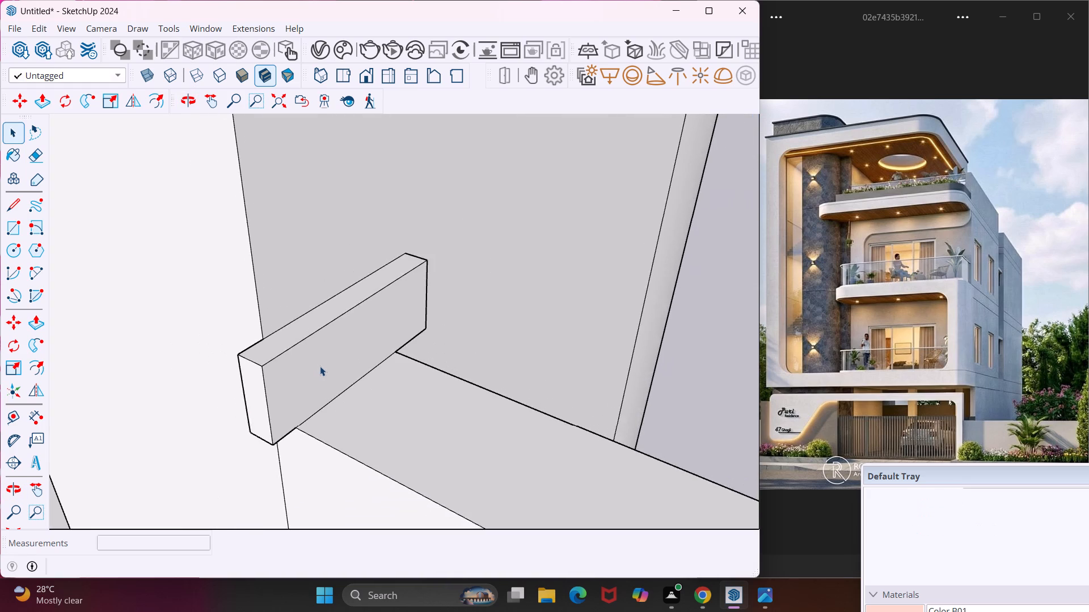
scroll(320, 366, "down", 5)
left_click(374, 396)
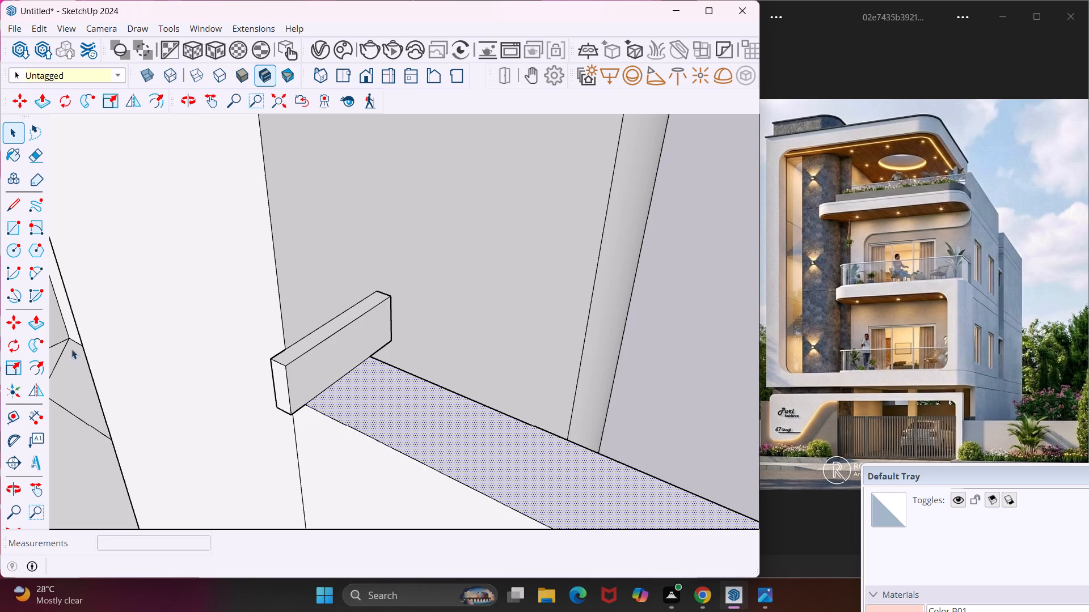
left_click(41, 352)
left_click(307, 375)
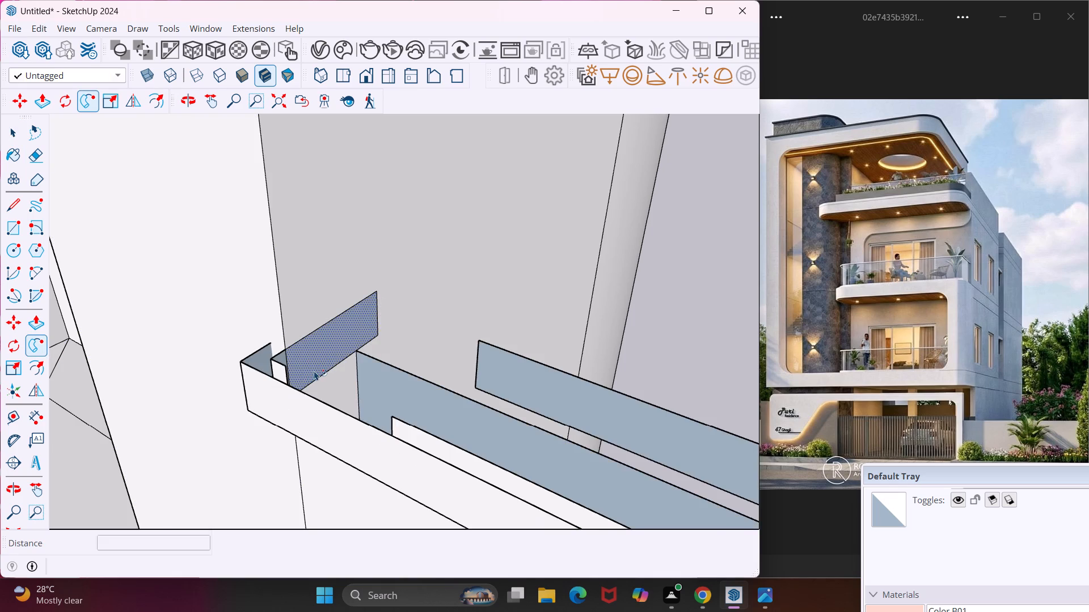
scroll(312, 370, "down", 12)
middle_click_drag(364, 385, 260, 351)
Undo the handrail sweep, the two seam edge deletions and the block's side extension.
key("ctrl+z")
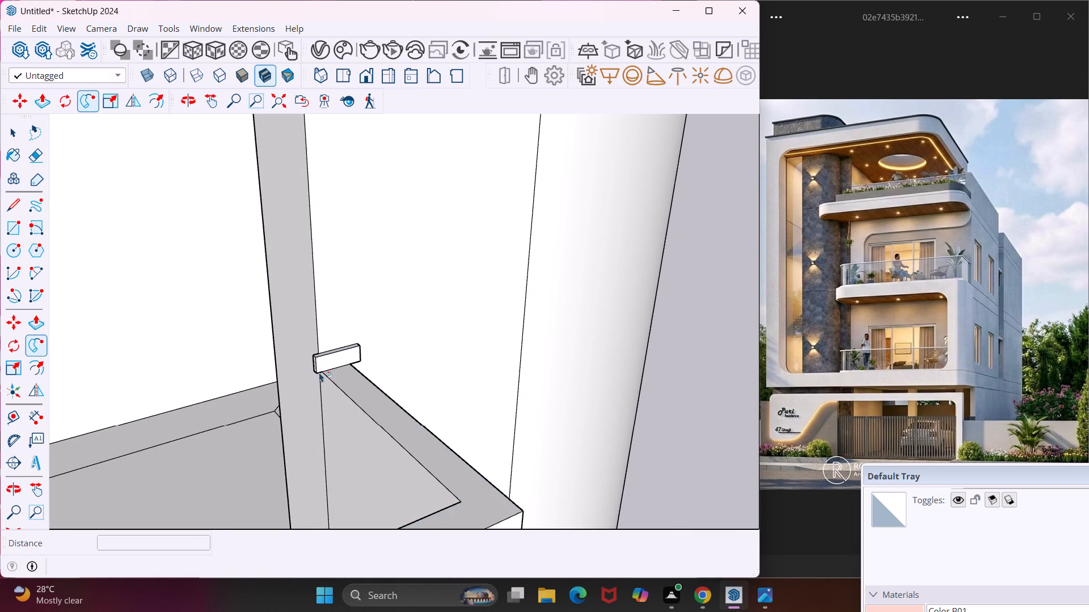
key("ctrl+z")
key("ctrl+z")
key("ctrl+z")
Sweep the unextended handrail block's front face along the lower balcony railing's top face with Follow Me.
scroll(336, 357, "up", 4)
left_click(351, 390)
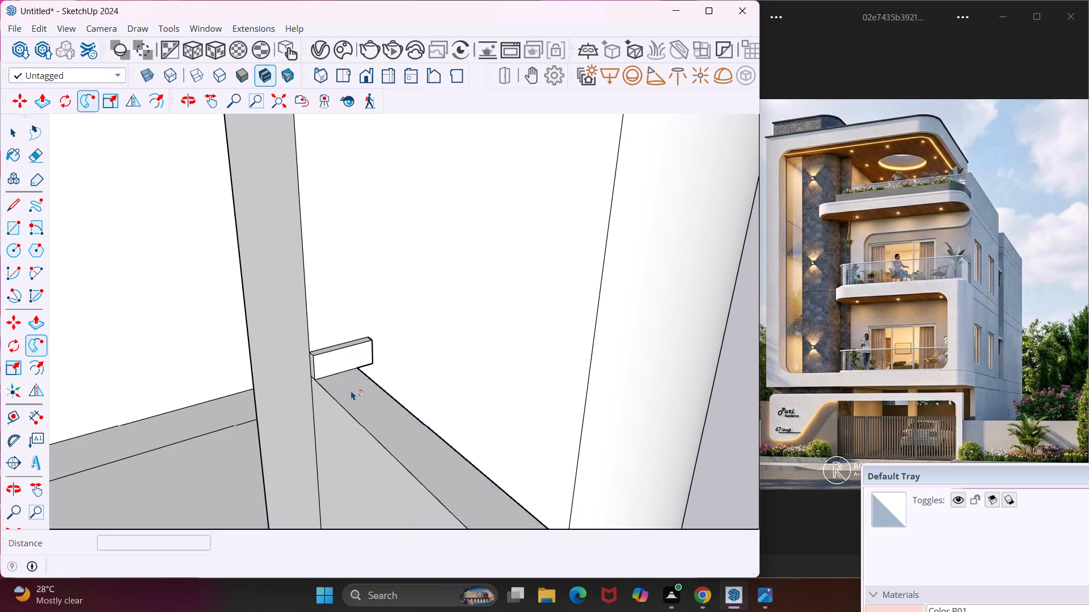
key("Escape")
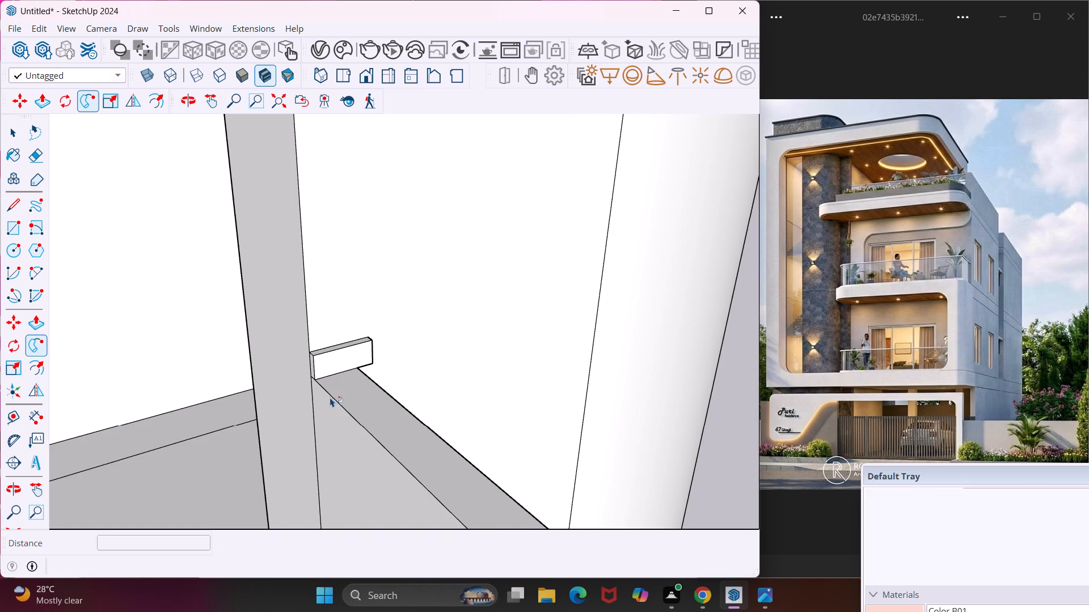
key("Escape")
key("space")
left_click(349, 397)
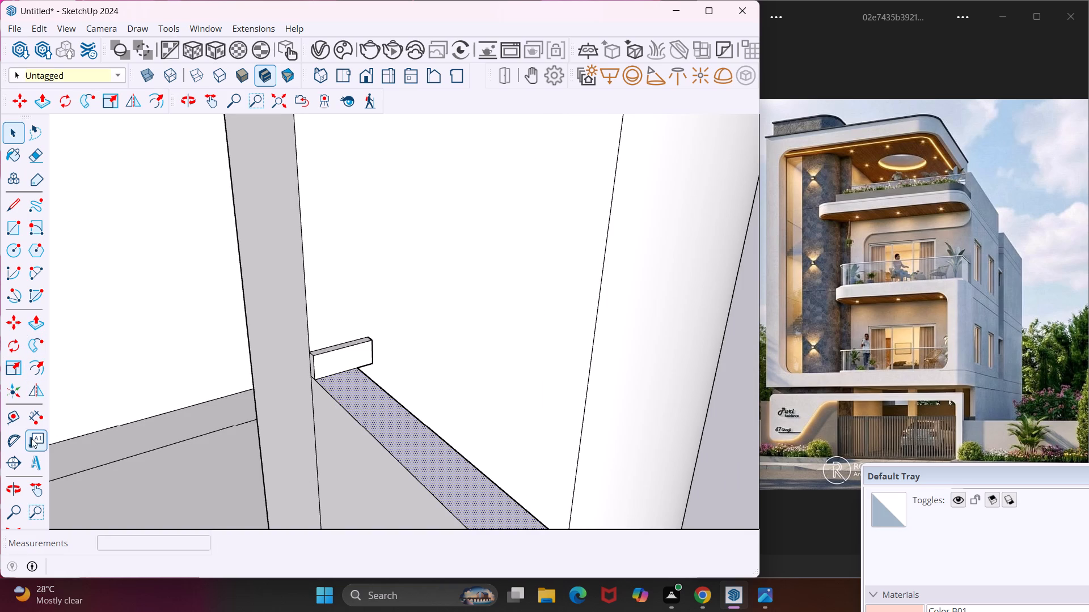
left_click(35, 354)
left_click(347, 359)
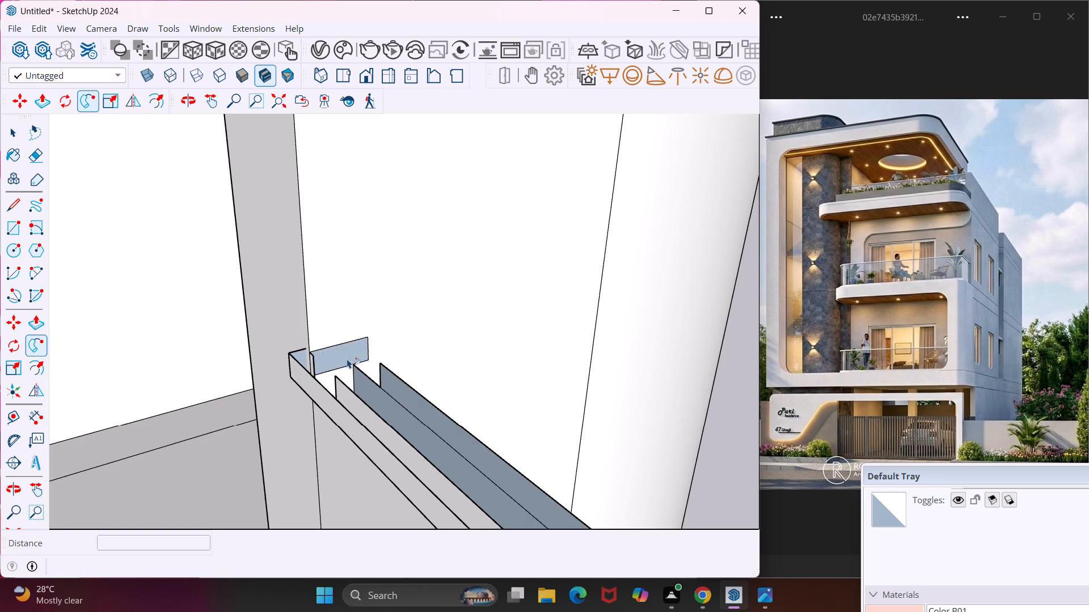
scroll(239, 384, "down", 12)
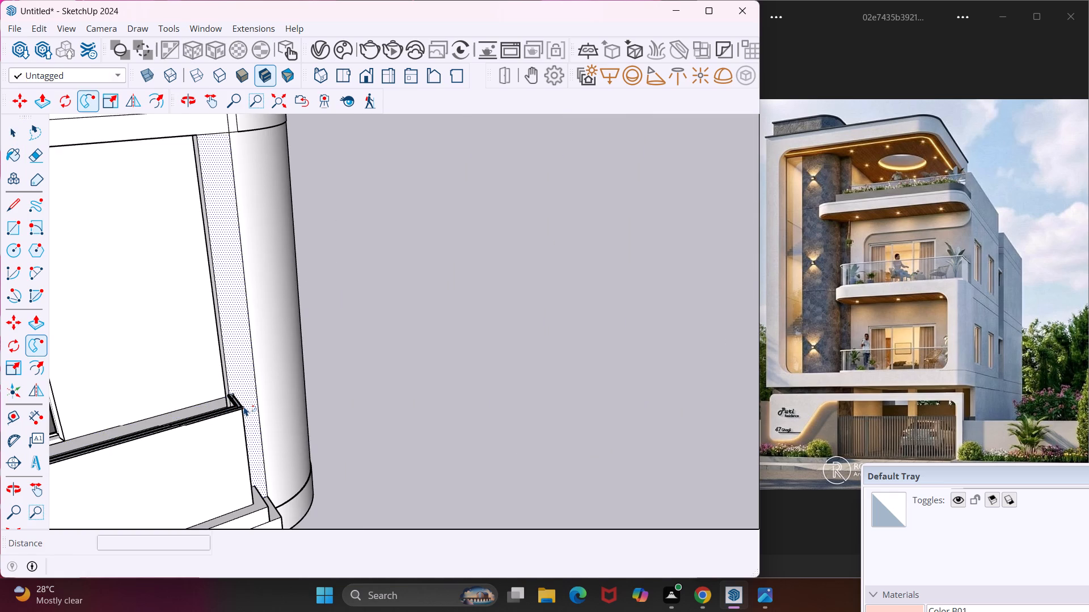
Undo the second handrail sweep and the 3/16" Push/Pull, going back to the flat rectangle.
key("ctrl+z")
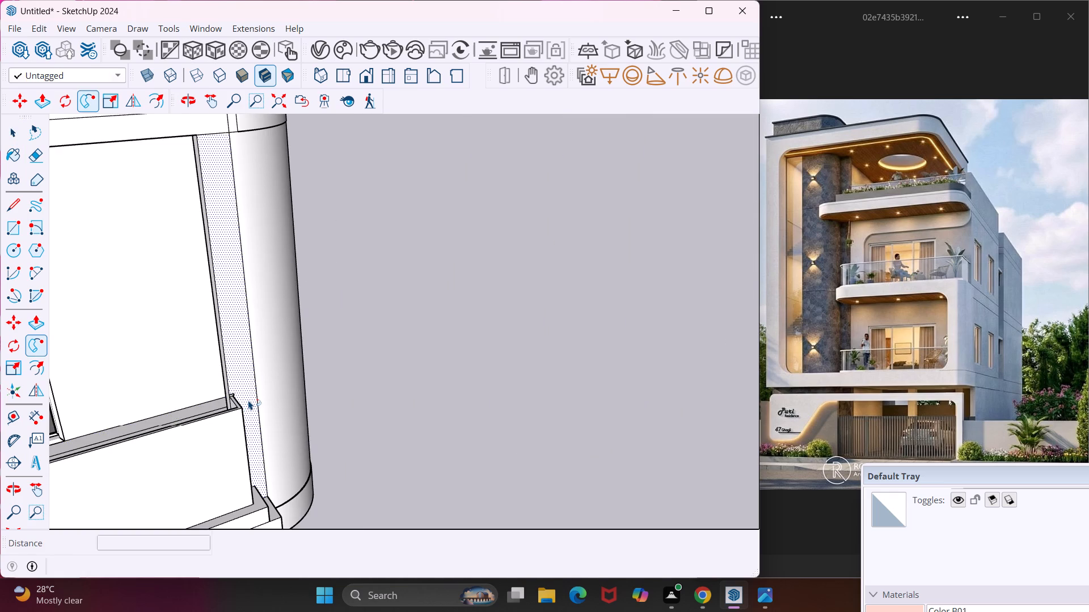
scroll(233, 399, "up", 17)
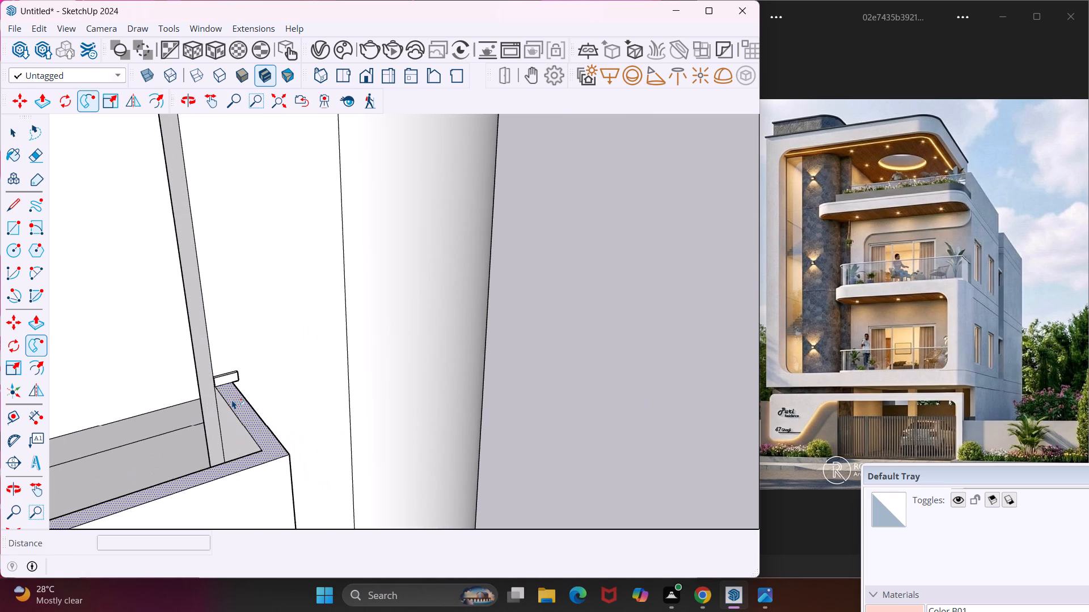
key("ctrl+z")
Sweep the flat rectangle on the side pillar along the lower balcony railing's top face with Follow Me to form the handrail.
scroll(218, 385, "up", 8)
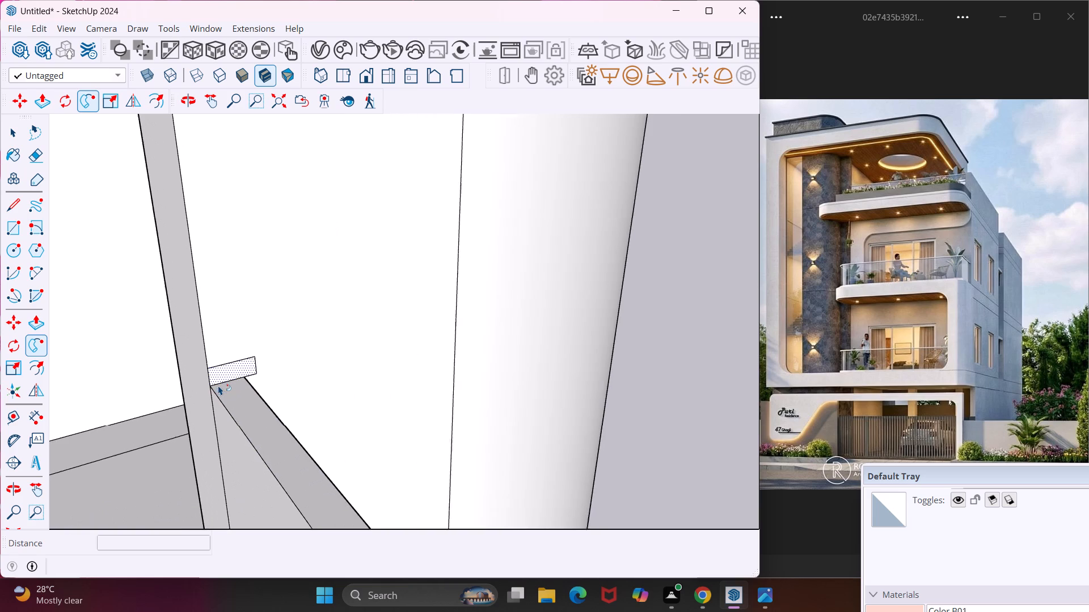
key("Escape")
key("space")
left_click(254, 409)
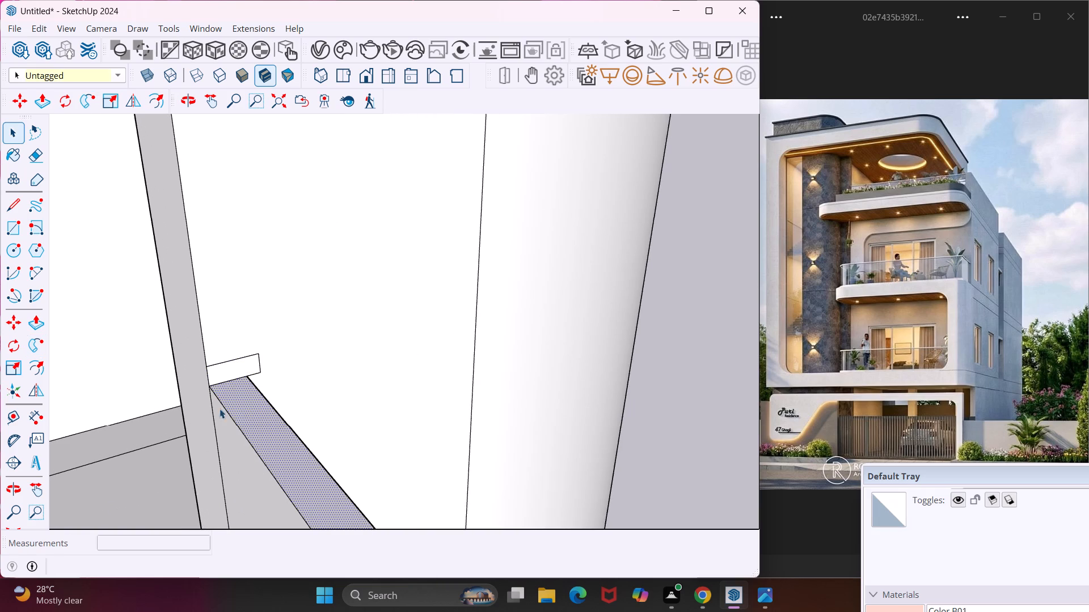
left_click(44, 352)
left_click(220, 372)
Examine the swept lower balcony handrail from above and below, at its corner and where it meets the side pillar.
scroll(167, 381, "down", 8)
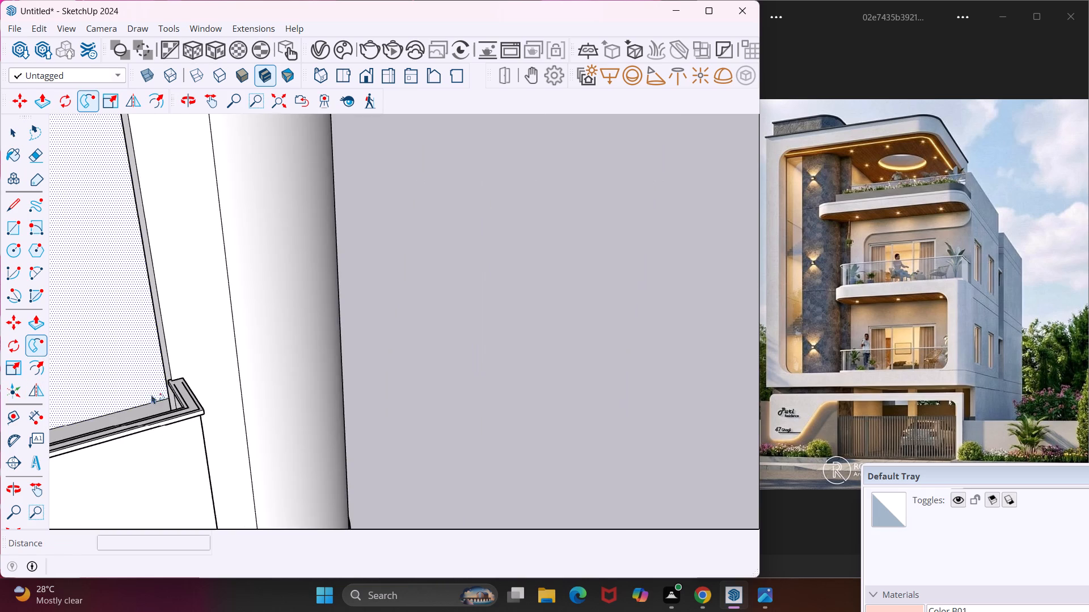
scroll(151, 394, "down", 3)
middle_click_drag(166, 412, 286, 415)
scroll(264, 450, "up", 20)
scroll(264, 450, "up", 5)
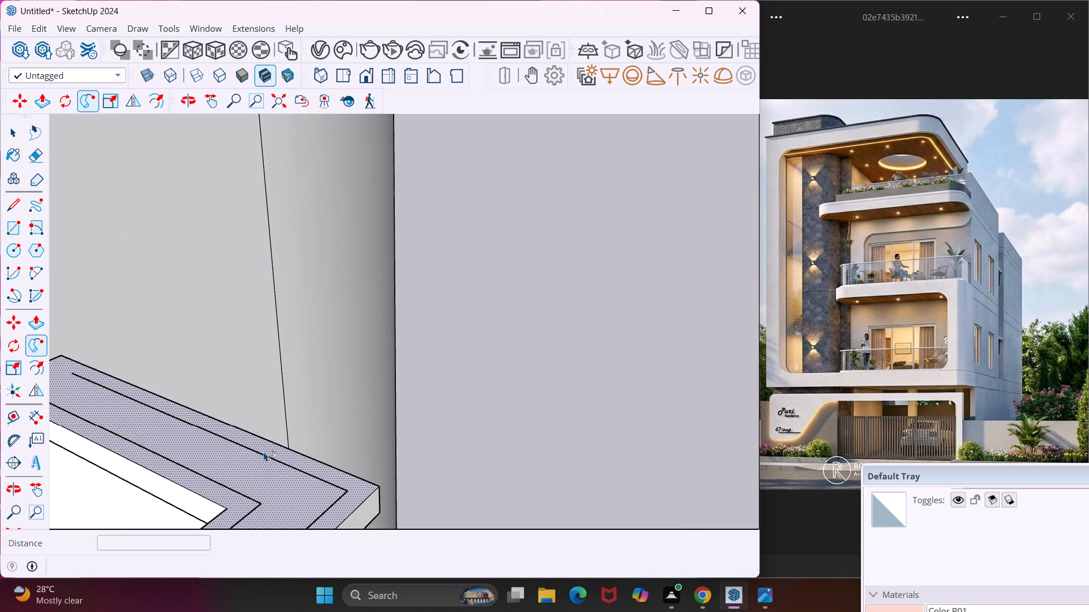
scroll(264, 452, "up", 4)
scroll(244, 462, "down", 3)
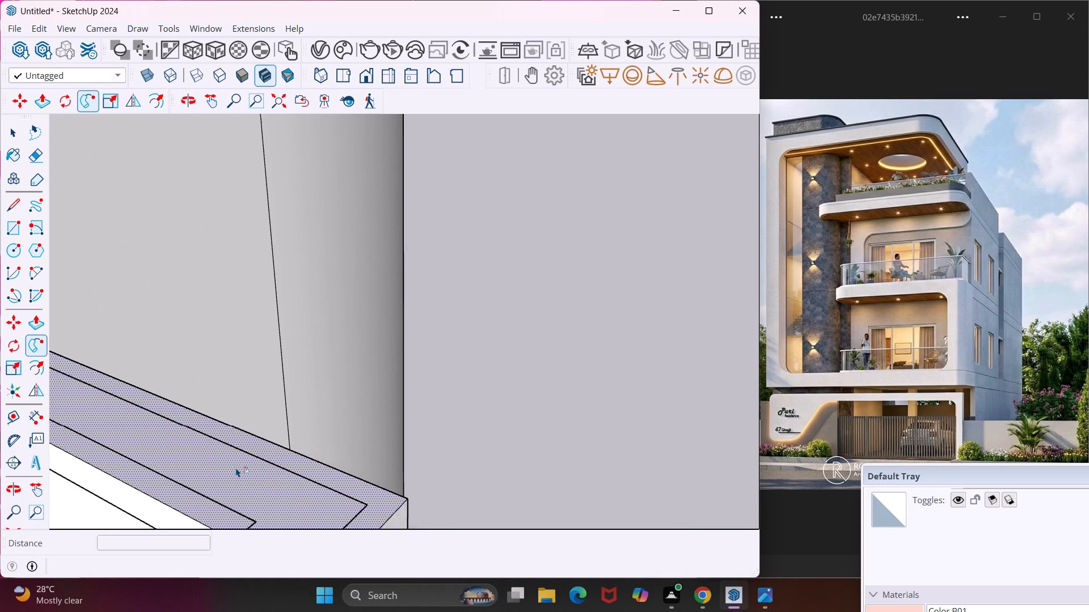
scroll(236, 467, "down", 9)
middle_click_drag(229, 474, 221, 385)
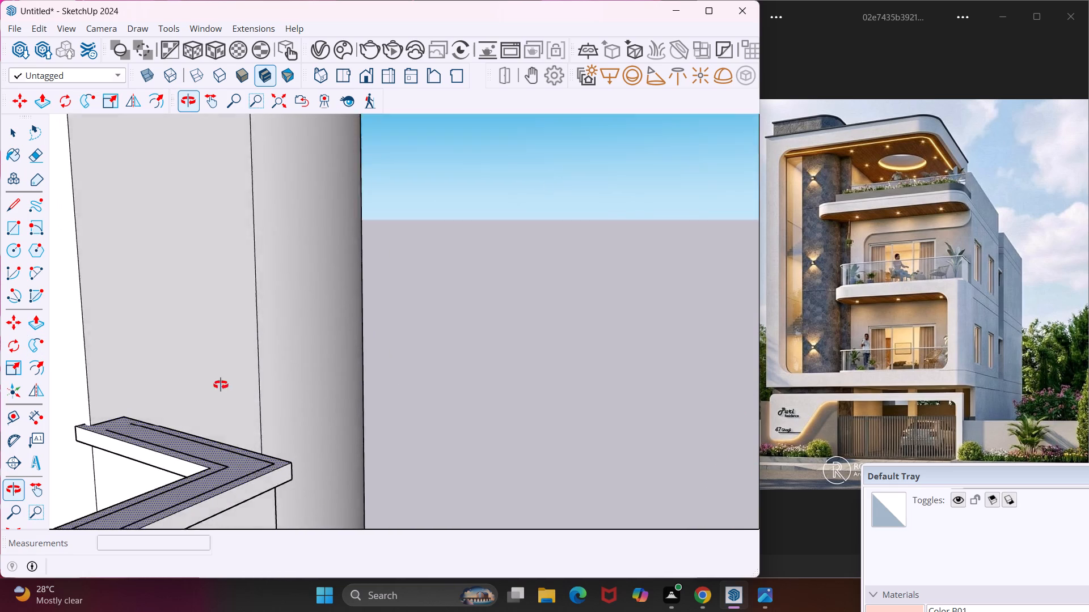
middle_click_drag(221, 385, 396, 254)
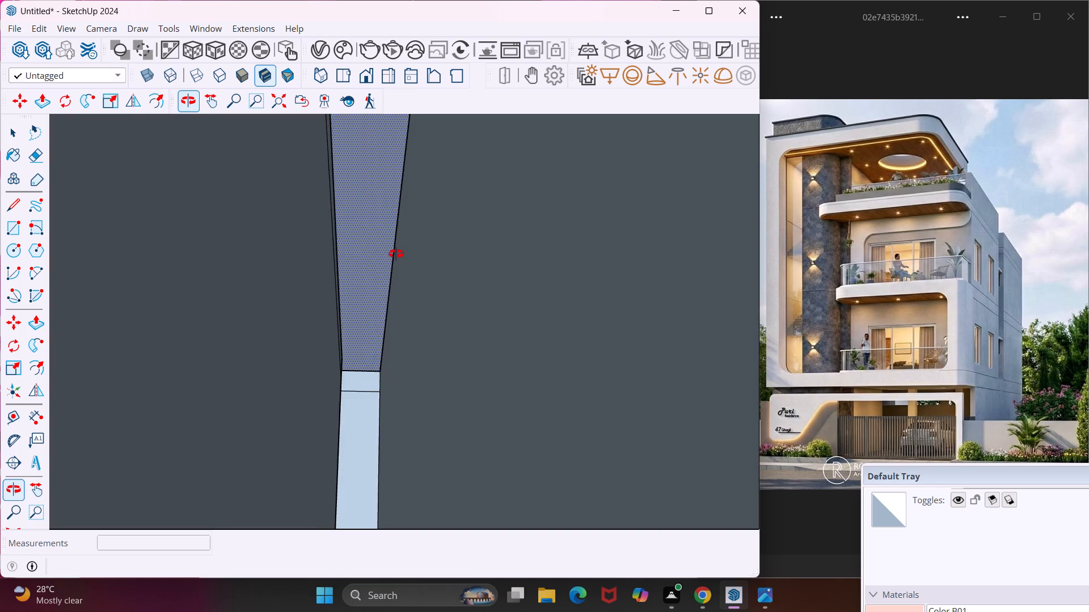
middle_click_drag(396, 254, 375, 260)
scroll(351, 343, "up", 8)
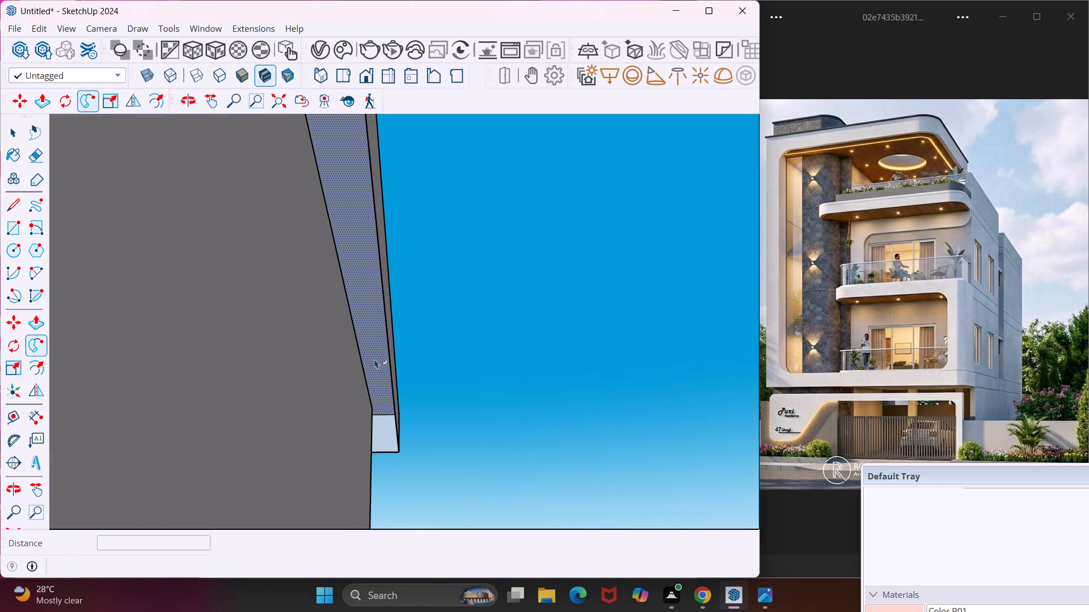
middle_click_drag(389, 381, 143, 441)
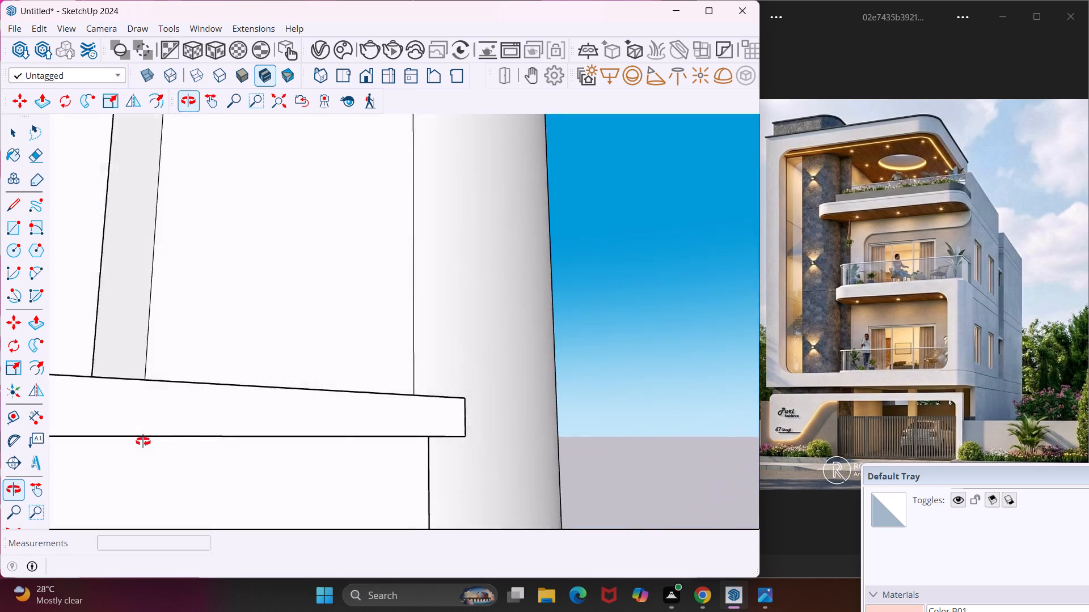
middle_click_drag(143, 441, 132, 444)
scroll(132, 444, "down", 9)
middle_click_drag(208, 431, 180, 478)
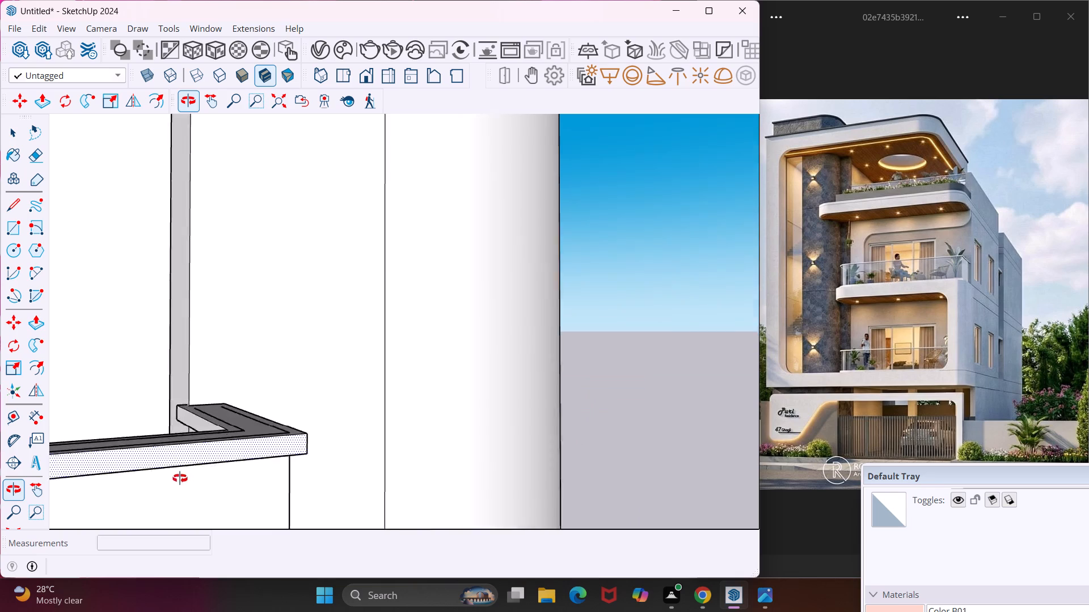
middle_click_drag(180, 478, 176, 492)
scroll(193, 440, "down", 6)
scroll(193, 440, "down", 20)
scroll(193, 440, "down", 2)
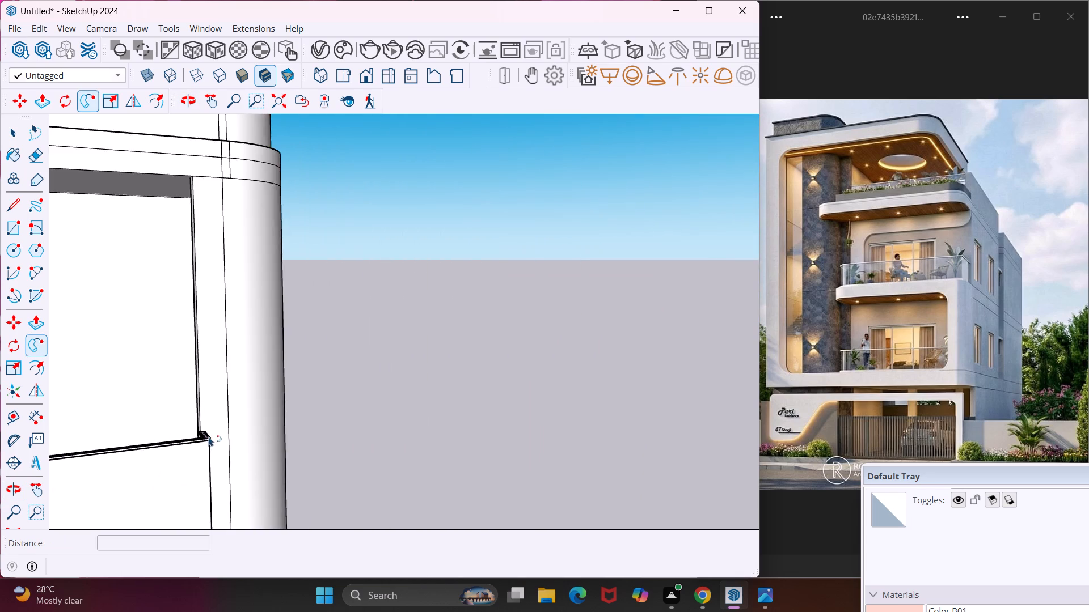
scroll(209, 436, "down", 18)
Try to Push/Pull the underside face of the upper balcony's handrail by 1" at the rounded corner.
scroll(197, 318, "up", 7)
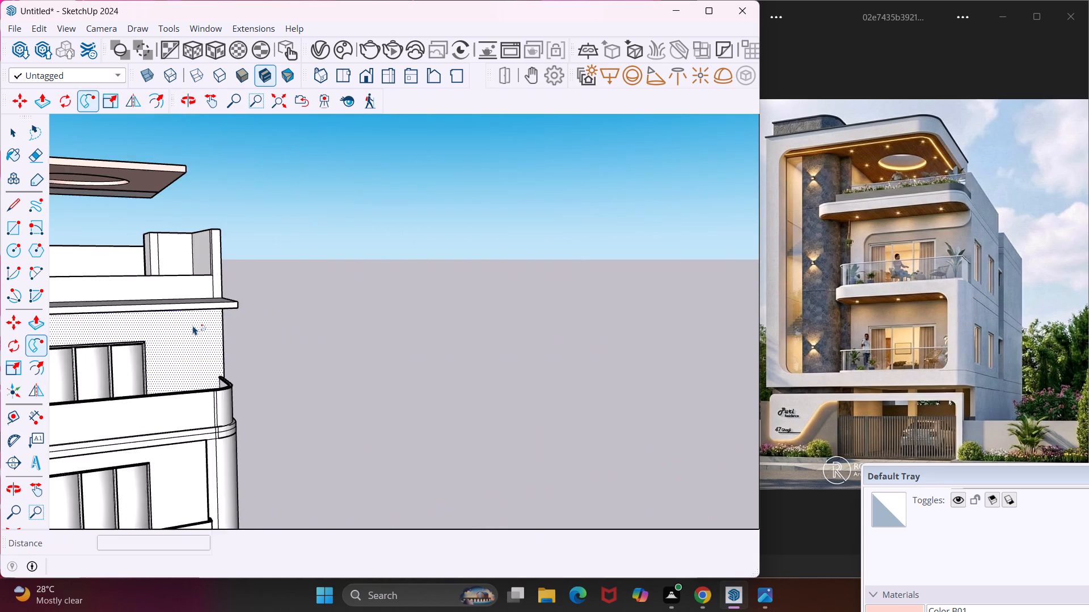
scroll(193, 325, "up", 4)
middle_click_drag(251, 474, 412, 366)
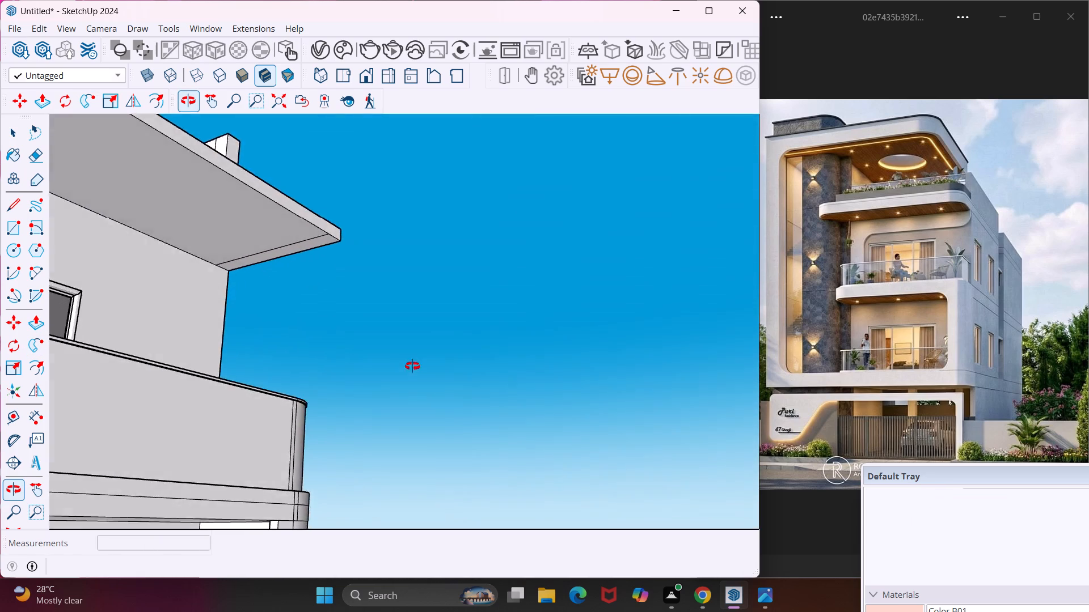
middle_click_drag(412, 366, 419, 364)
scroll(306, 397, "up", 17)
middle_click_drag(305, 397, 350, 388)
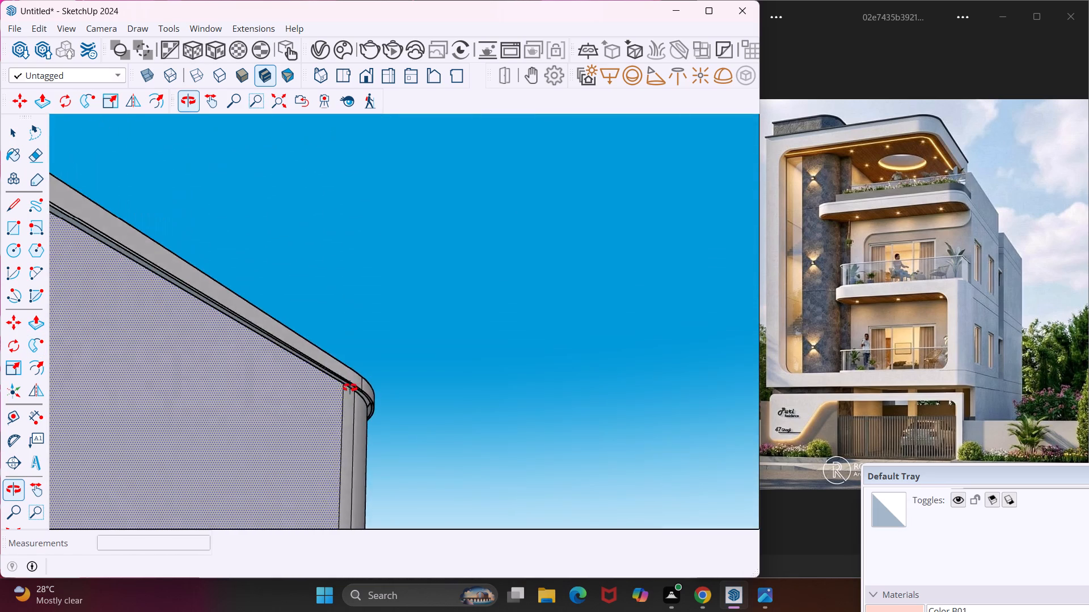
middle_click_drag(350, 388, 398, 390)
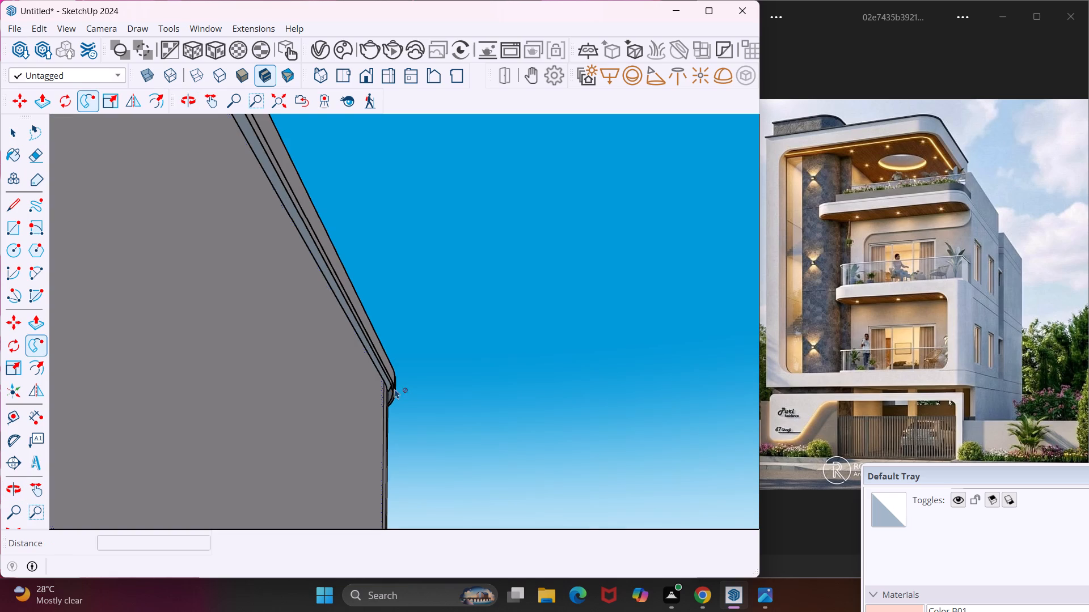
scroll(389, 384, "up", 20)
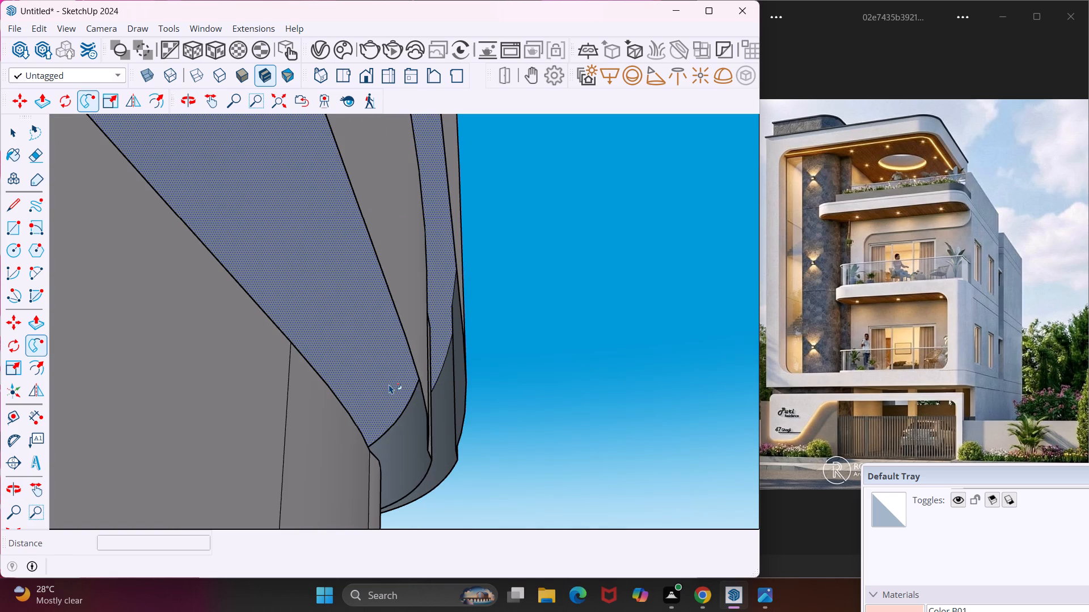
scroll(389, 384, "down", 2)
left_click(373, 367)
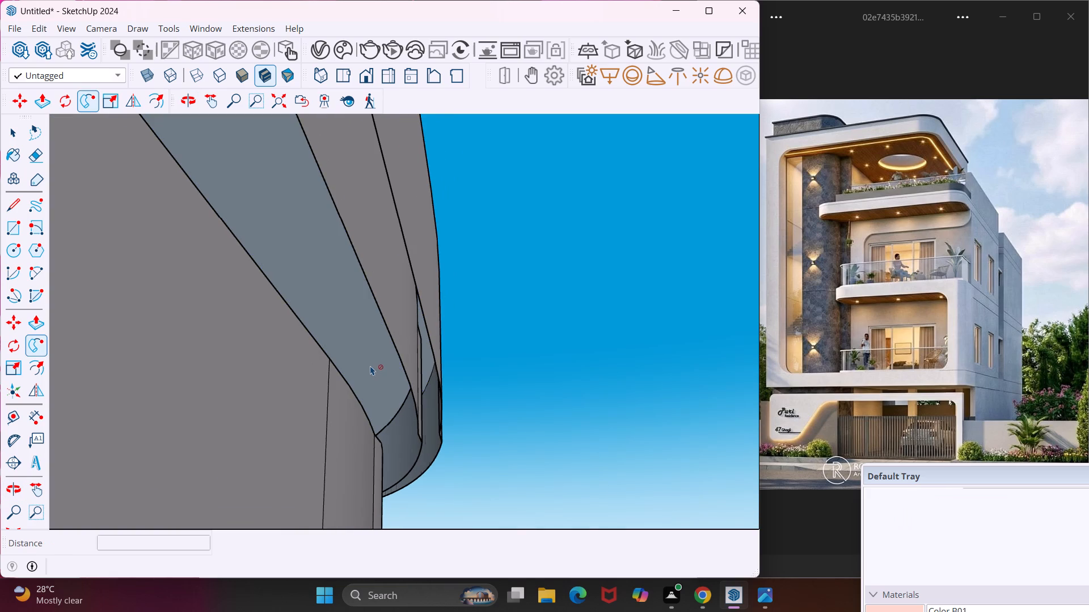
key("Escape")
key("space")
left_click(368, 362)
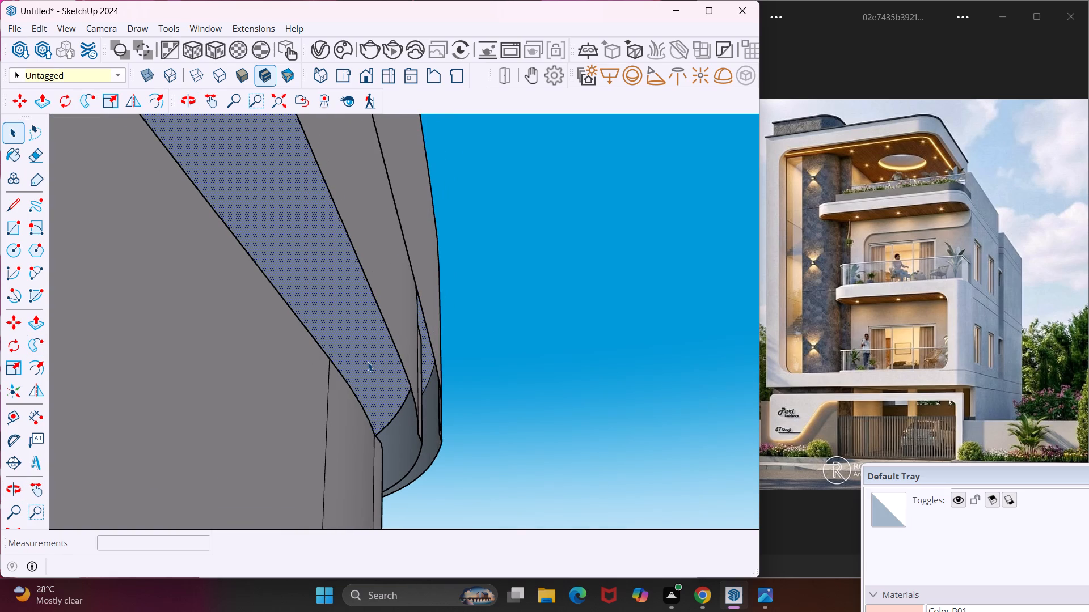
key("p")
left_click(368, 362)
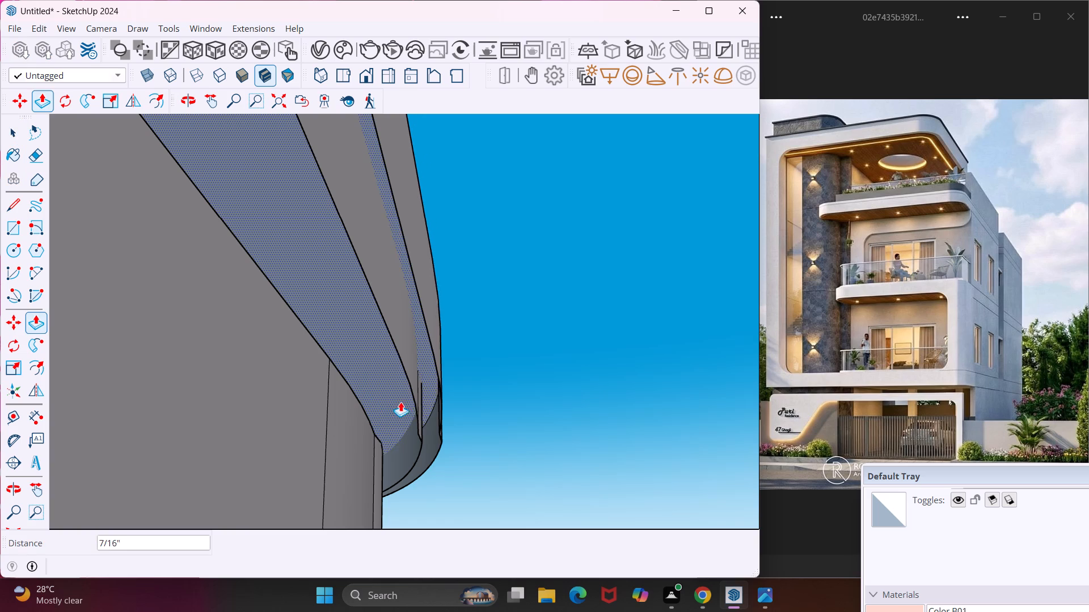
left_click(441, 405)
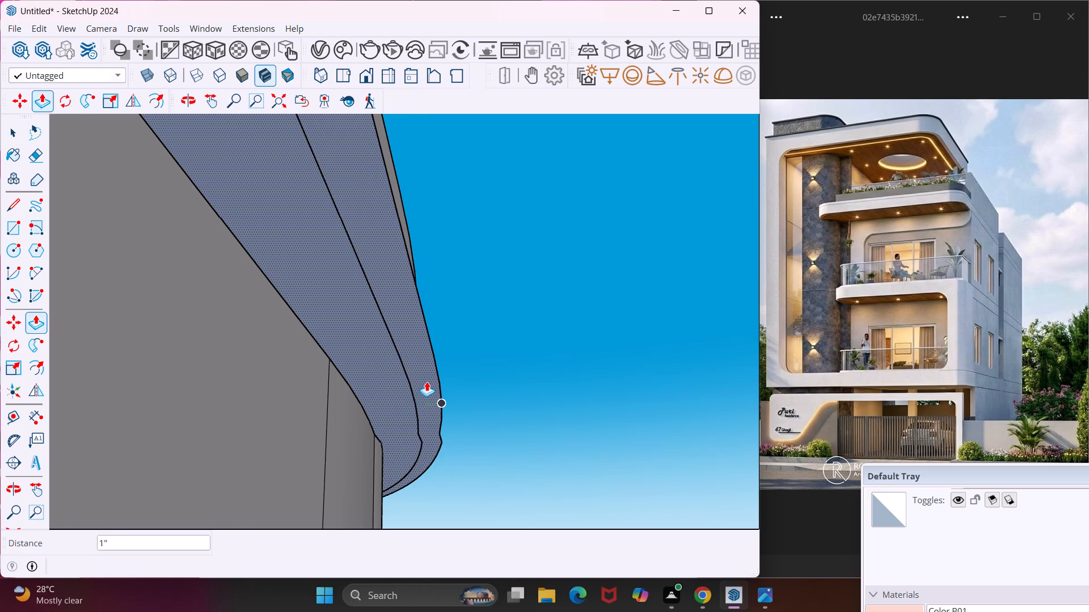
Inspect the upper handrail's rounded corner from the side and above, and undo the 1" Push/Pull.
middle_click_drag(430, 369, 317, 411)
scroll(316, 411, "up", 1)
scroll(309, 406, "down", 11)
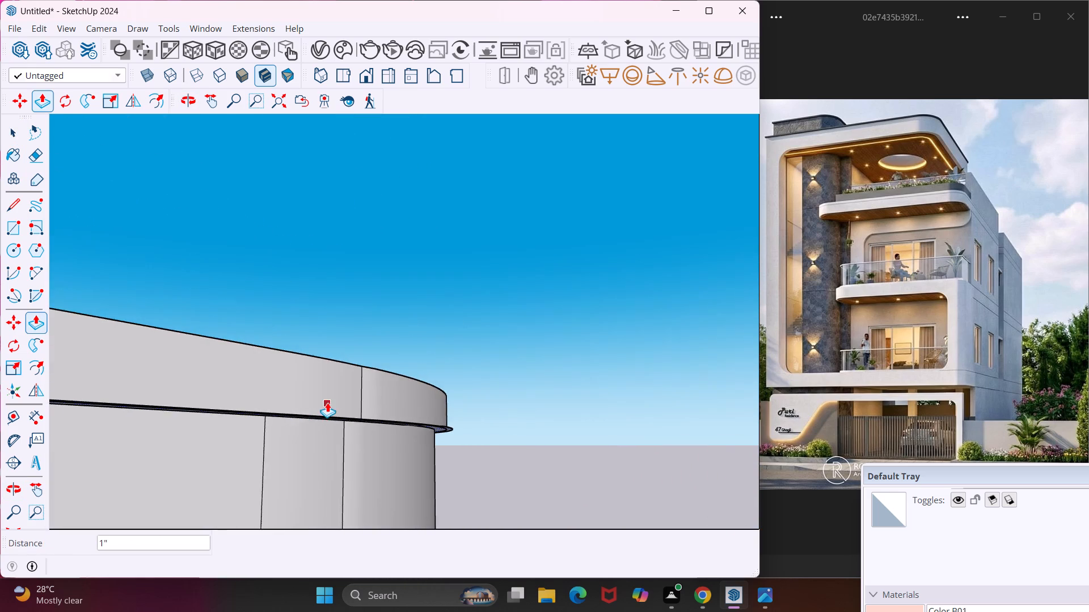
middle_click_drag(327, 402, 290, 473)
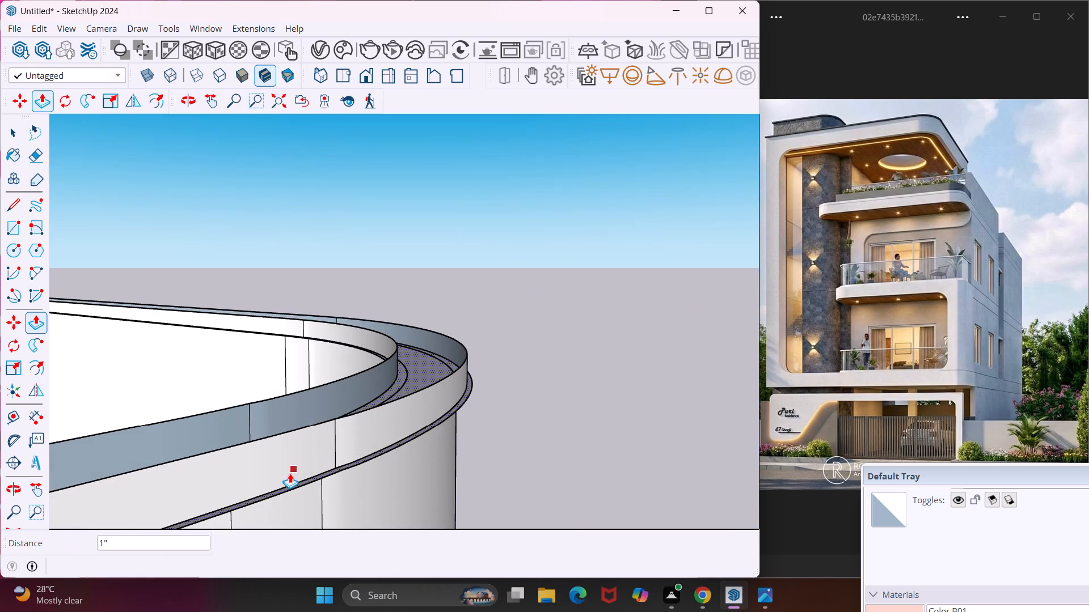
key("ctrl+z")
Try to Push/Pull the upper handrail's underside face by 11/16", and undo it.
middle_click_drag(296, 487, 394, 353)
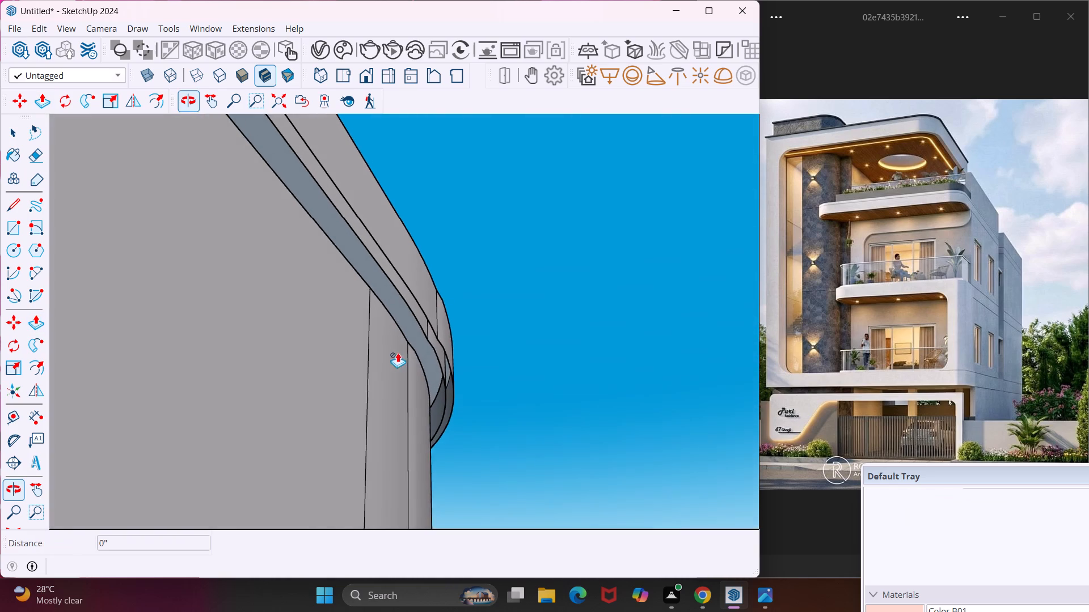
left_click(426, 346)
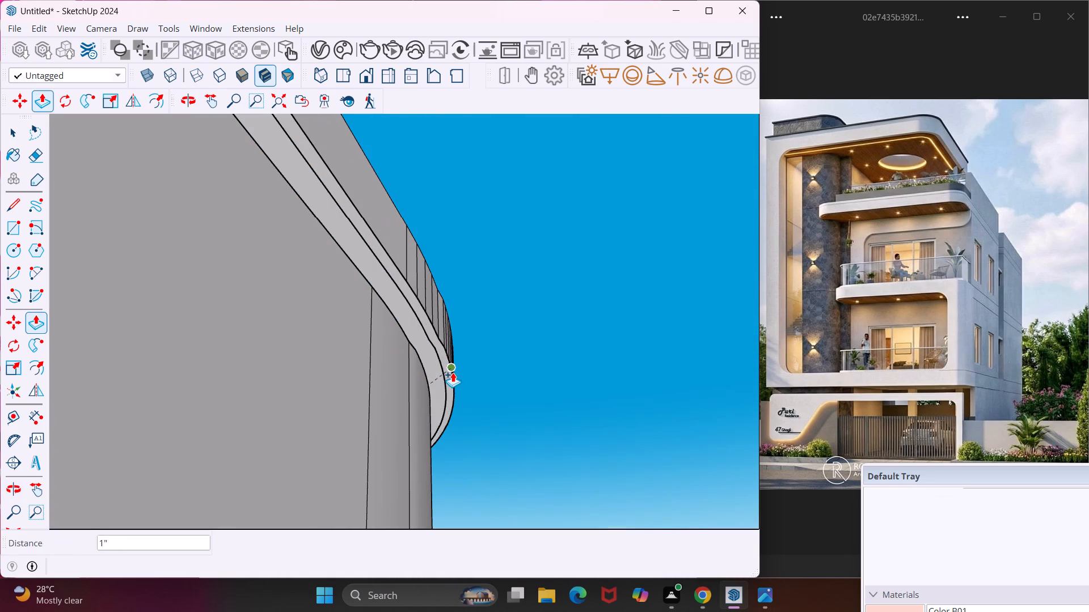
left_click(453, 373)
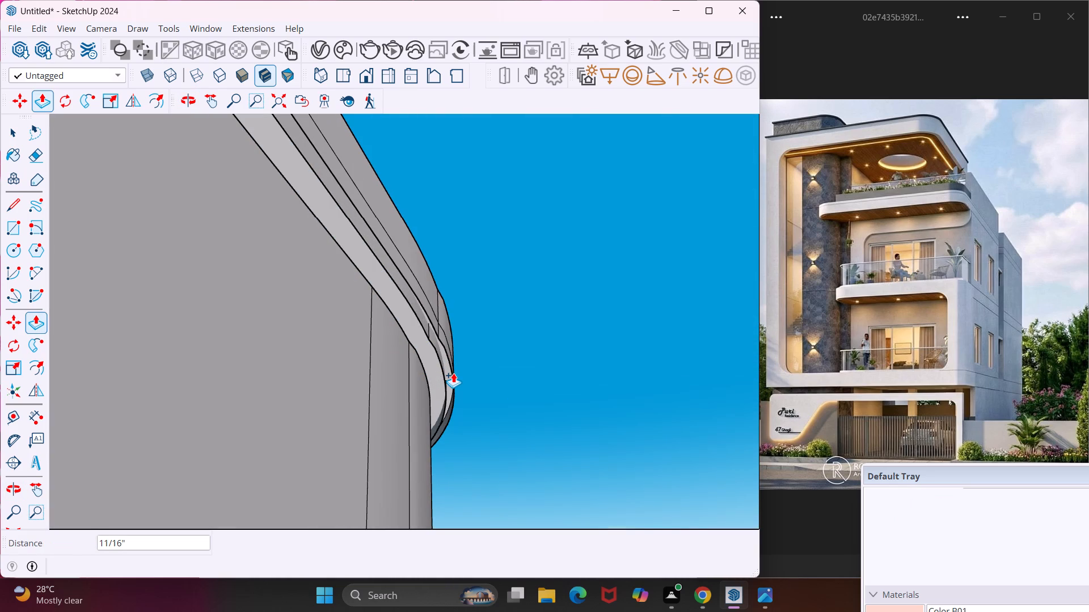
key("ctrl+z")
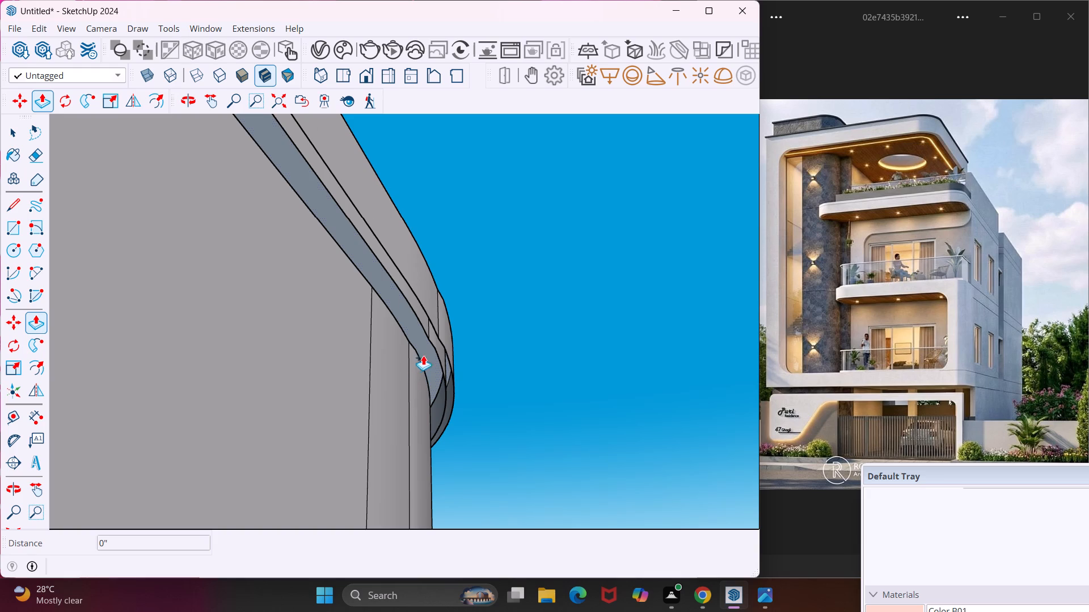
Push/Pull the underside face of the upper balcony's handrail by 1".
scroll(427, 348, "up", 4)
left_click(427, 348)
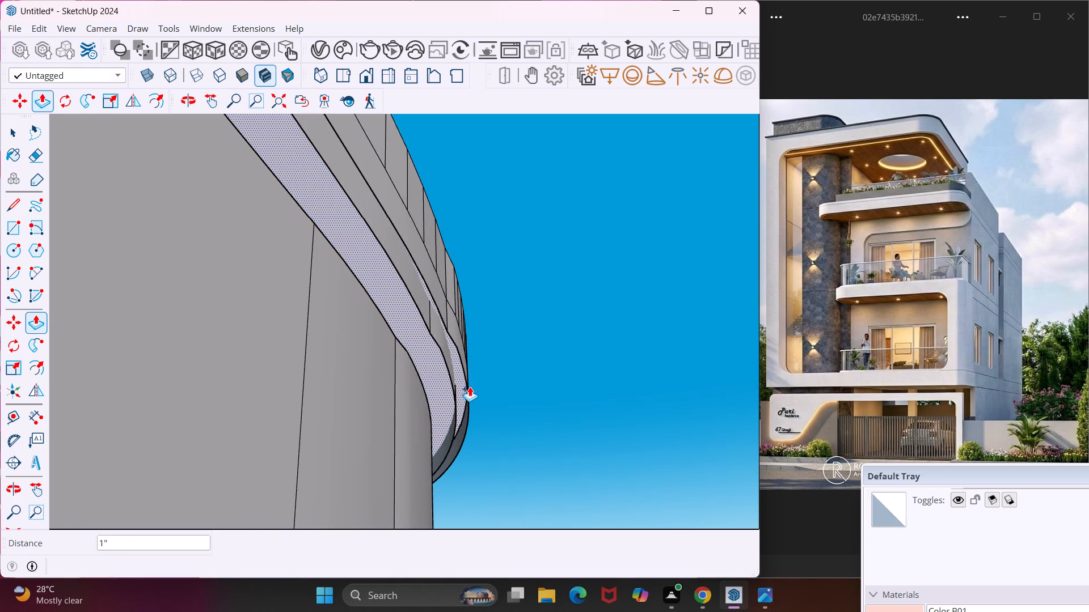
left_click(470, 392)
Examine the upper balcony handrail around its curved corner from the side, above and farther out.
middle_click_drag(462, 392, 275, 444)
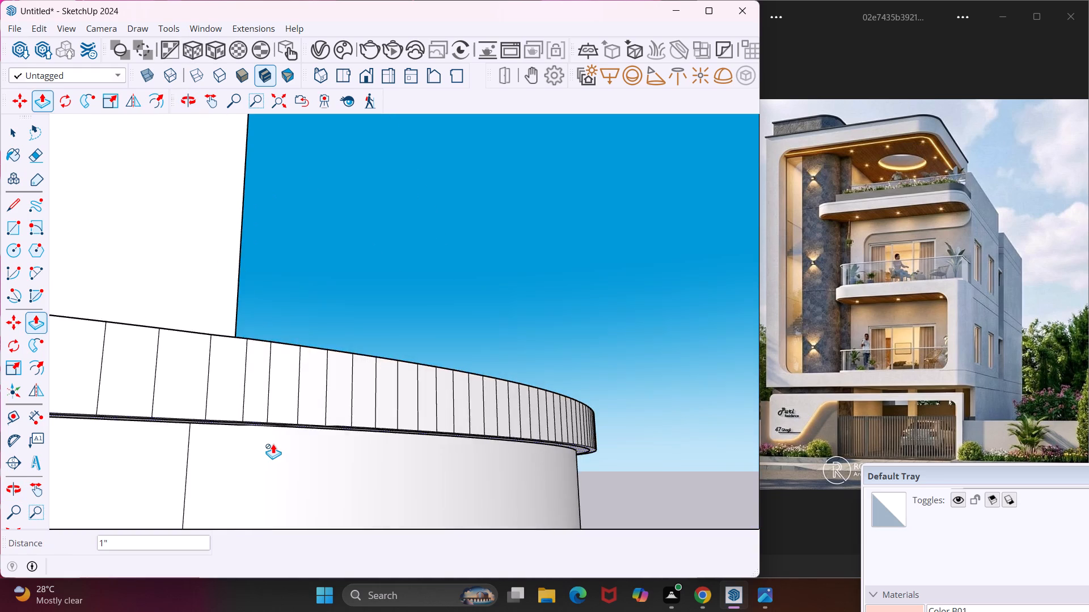
scroll(268, 439, "down", 3)
middle_click_drag(289, 416, 273, 517)
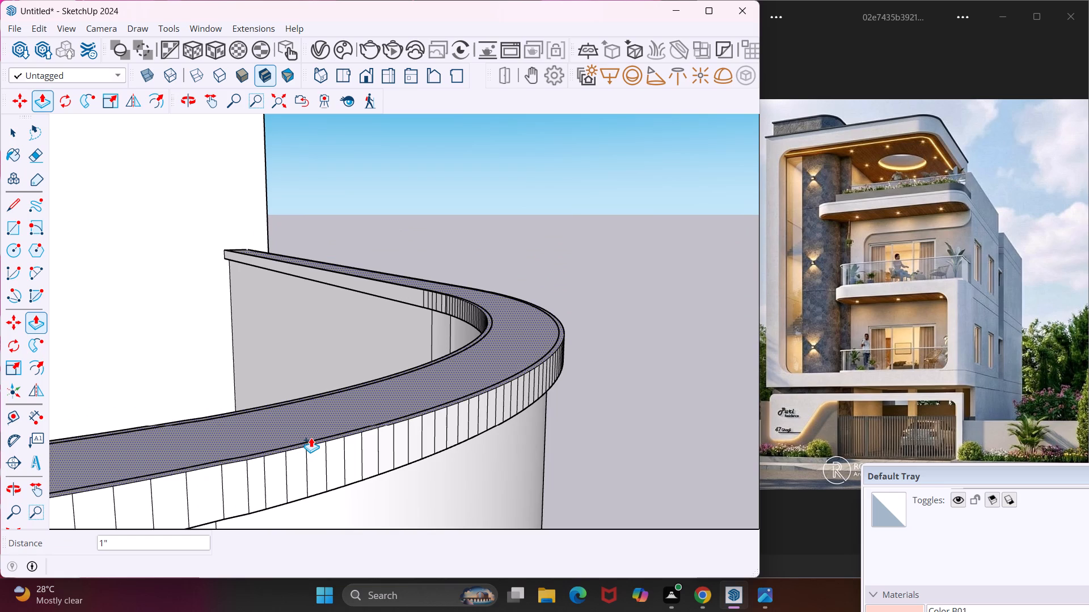
middle_click_drag(311, 437, 444, 403)
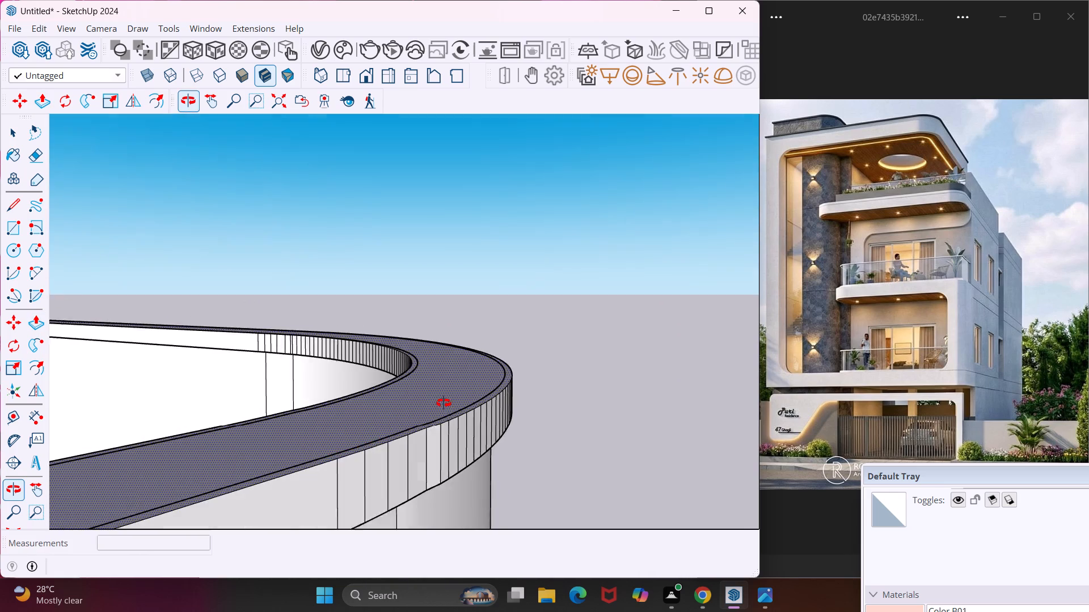
middle_click_drag(444, 403, 445, 403)
scroll(420, 402, "down", 18)
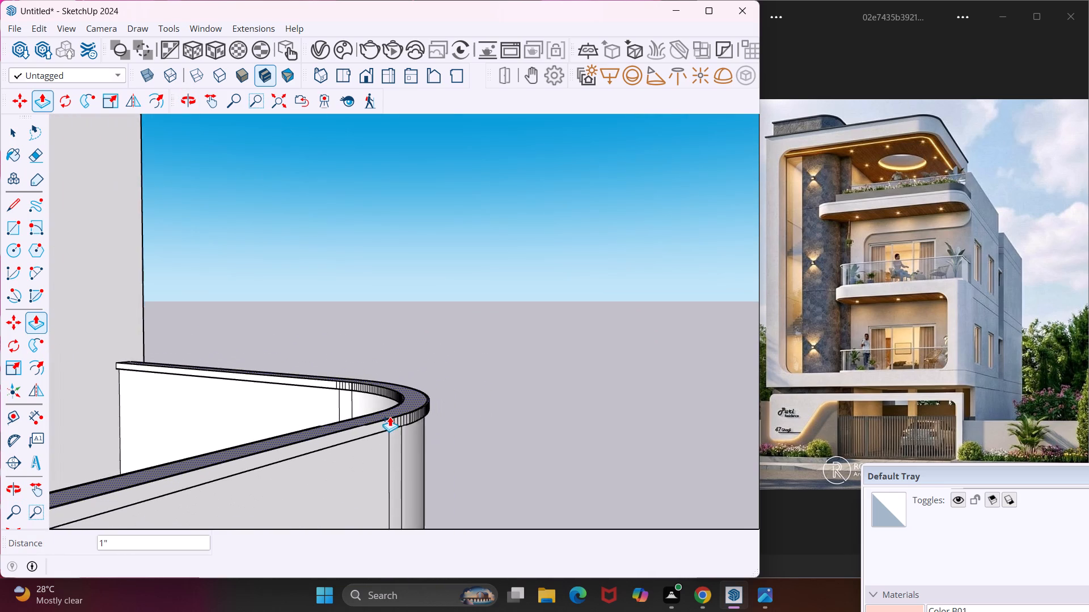
scroll(390, 416, "down", 11)
middle_click_drag(466, 432, 402, 377)
scroll(398, 368, "down", 7)
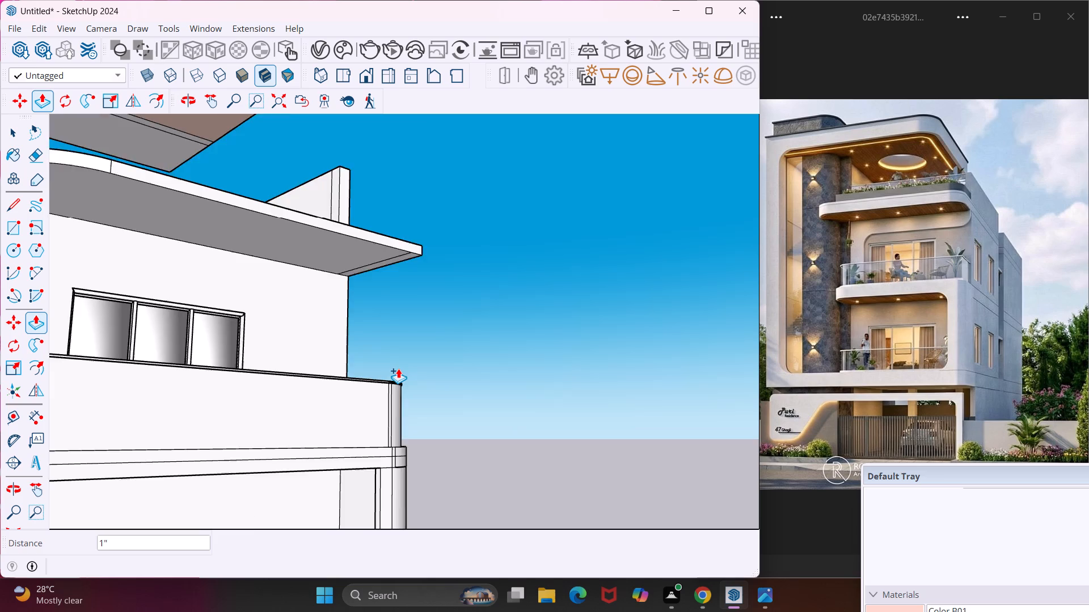
scroll(398, 368, "down", 10)
Push/Pull the narrow underside face of the lower balcony's handrail by 9/16".
scroll(374, 475, "up", 8)
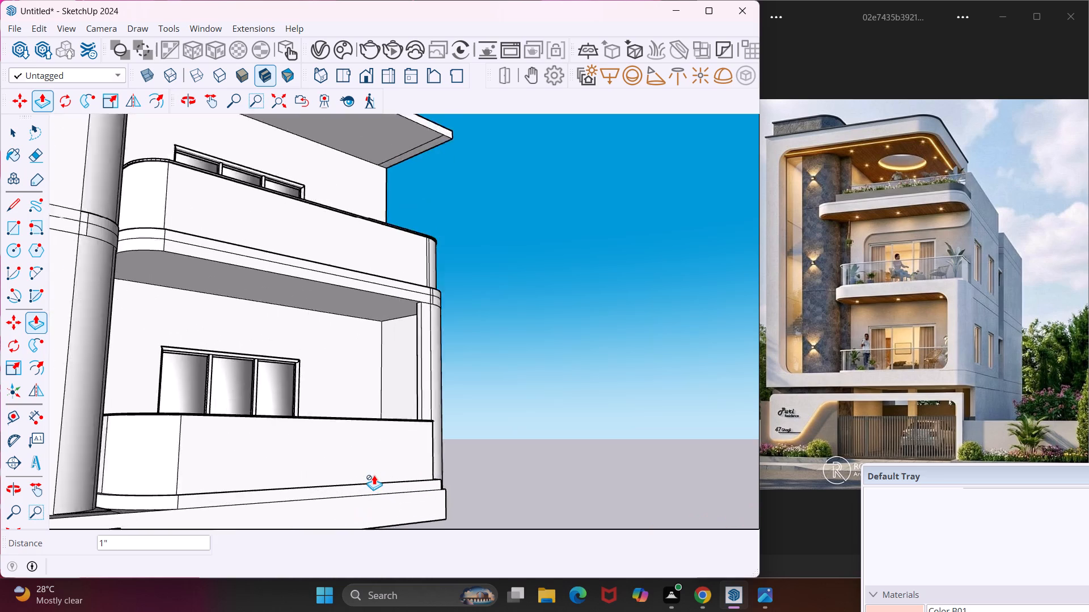
scroll(374, 475, "up", 13)
scroll(468, 317, "up", 6)
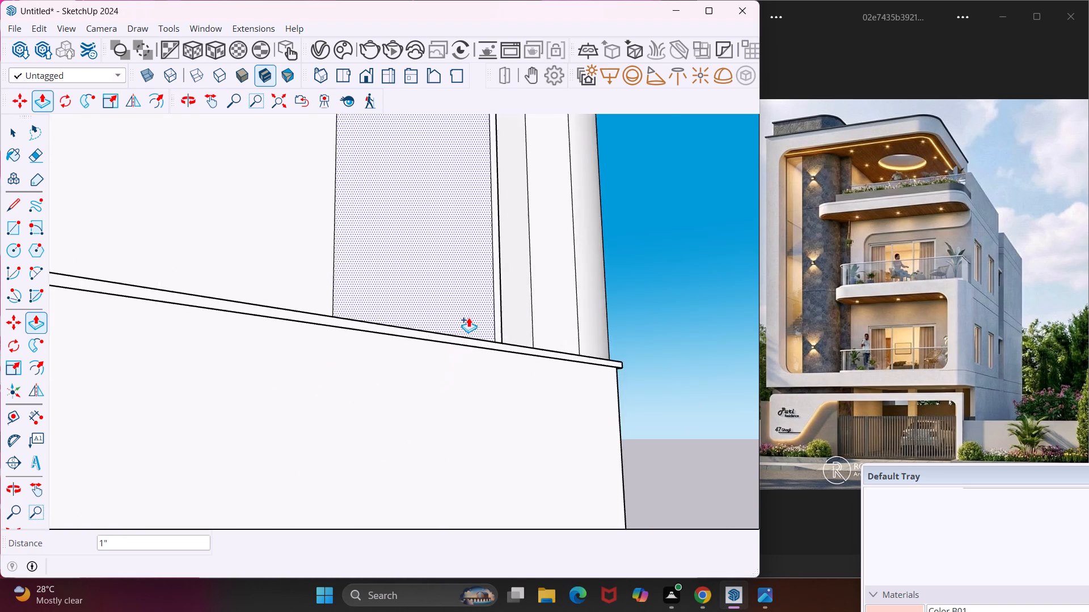
scroll(468, 317, "up", 4)
middle_click_drag(512, 482, 632, 368)
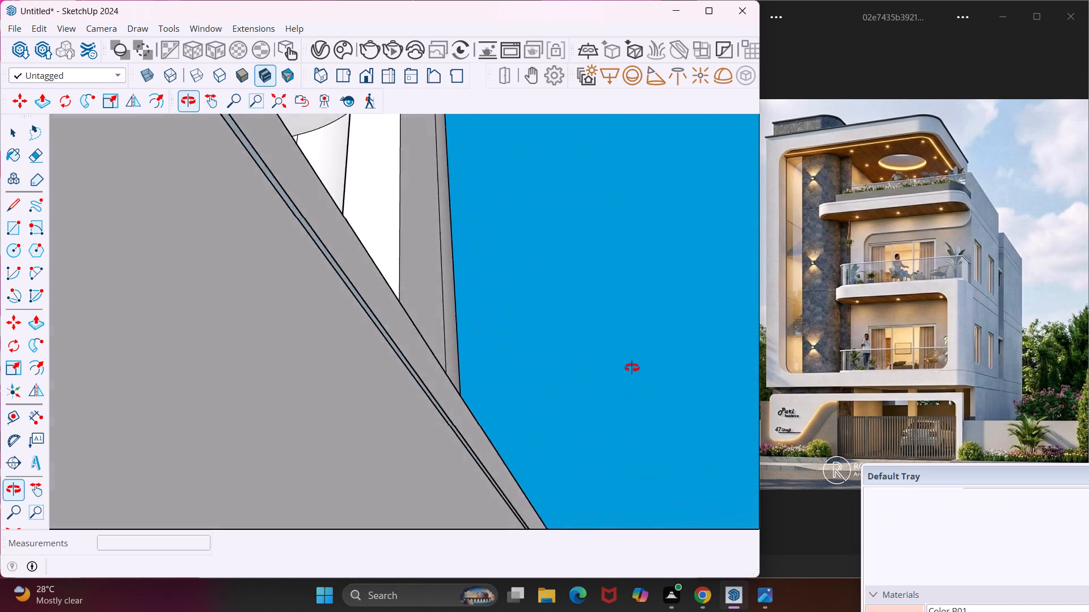
middle_click_drag(632, 368, 653, 374)
scroll(434, 399, "up", 9)
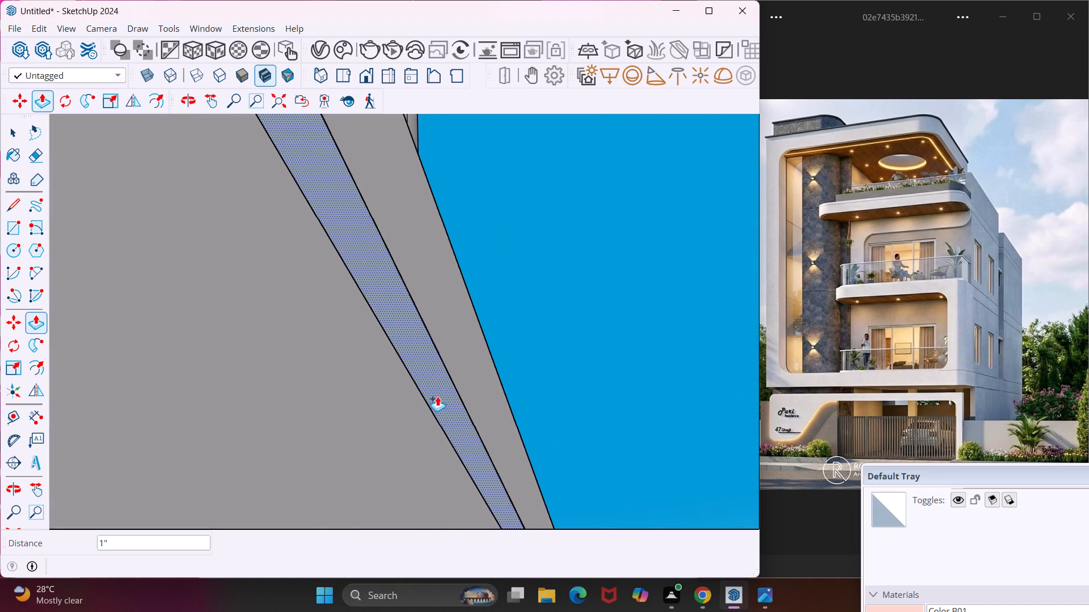
left_click(437, 395)
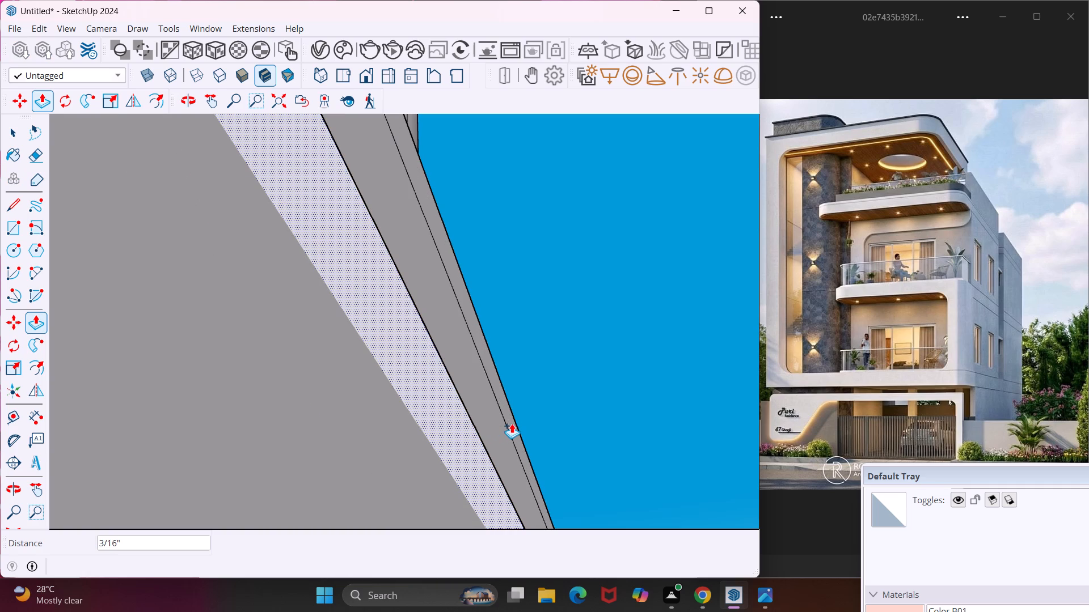
middle_click_drag(513, 423, 409, 452)
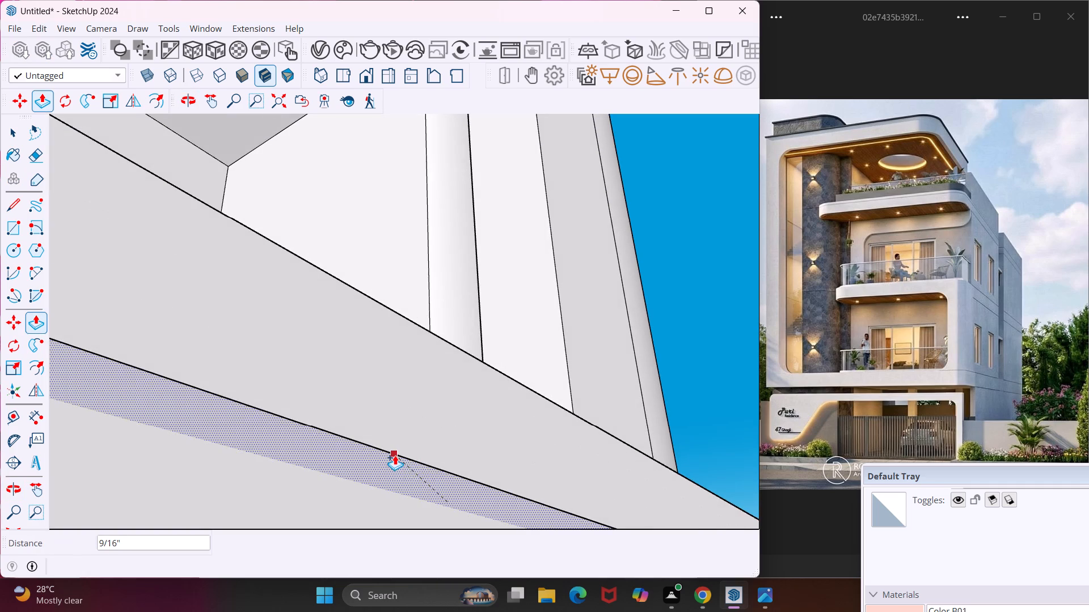
left_click(395, 455)
Examine the lower balcony handrail up close, and the whole house from above, the front and the tower side.
middle_click_drag(421, 404, 227, 466)
scroll(225, 456, "down", 4)
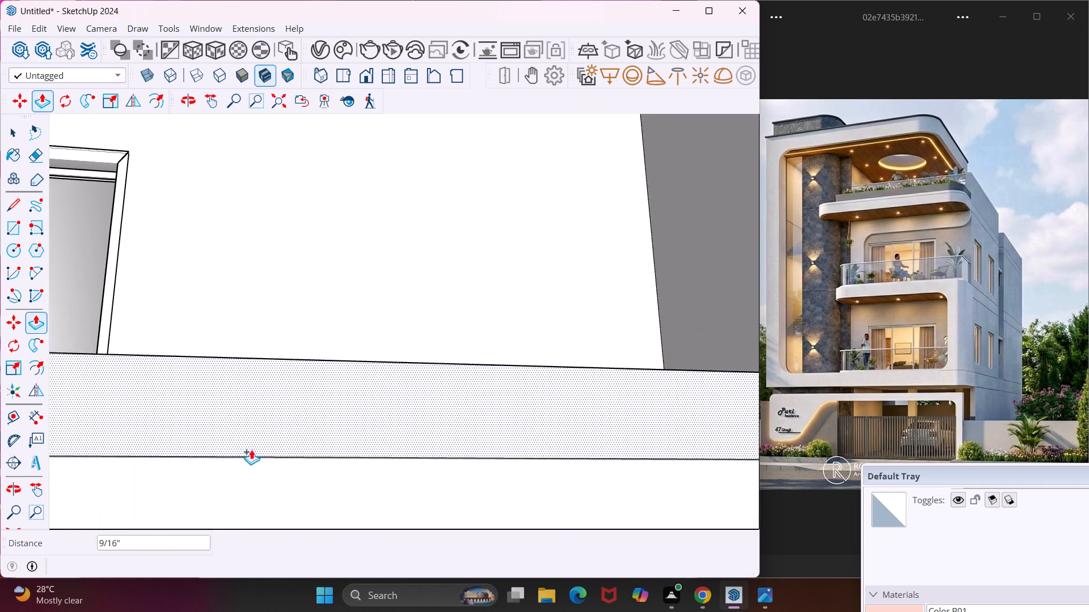
scroll(251, 449, "down", 8)
middle_click_drag(351, 415, 300, 520)
middle_click_drag(345, 398, 298, 478)
scroll(319, 398, "down", 20)
scroll(319, 398, "down", 9)
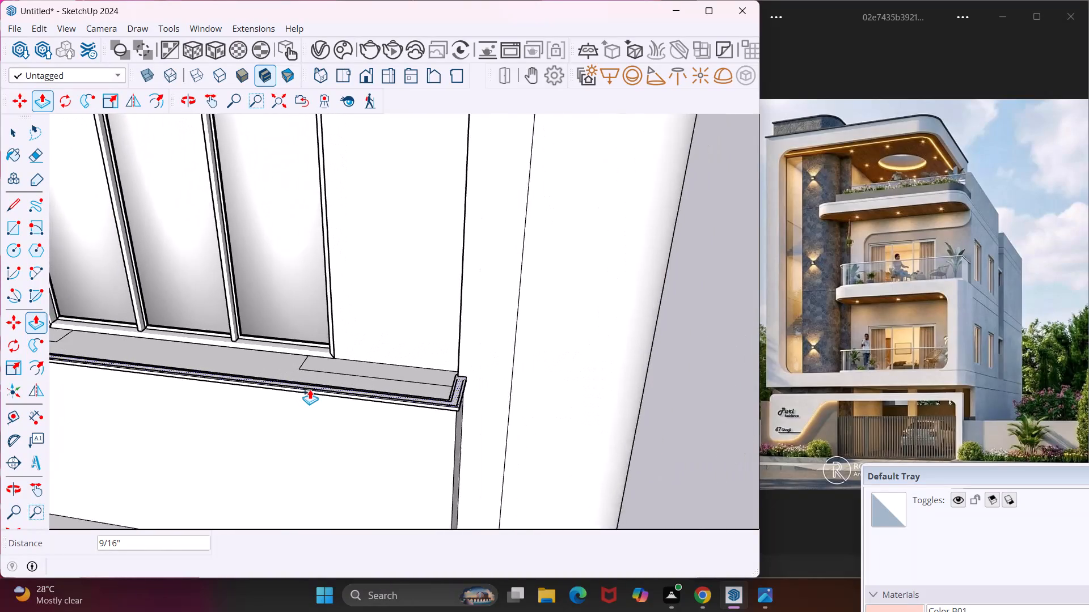
scroll(310, 389, "down", 20)
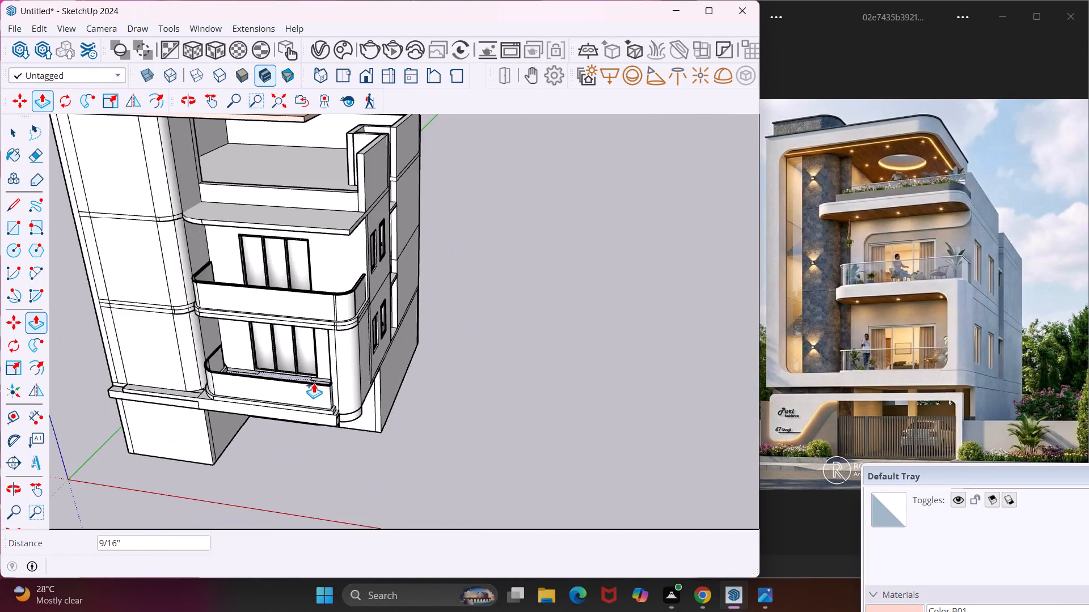
scroll(314, 383, "down", 4)
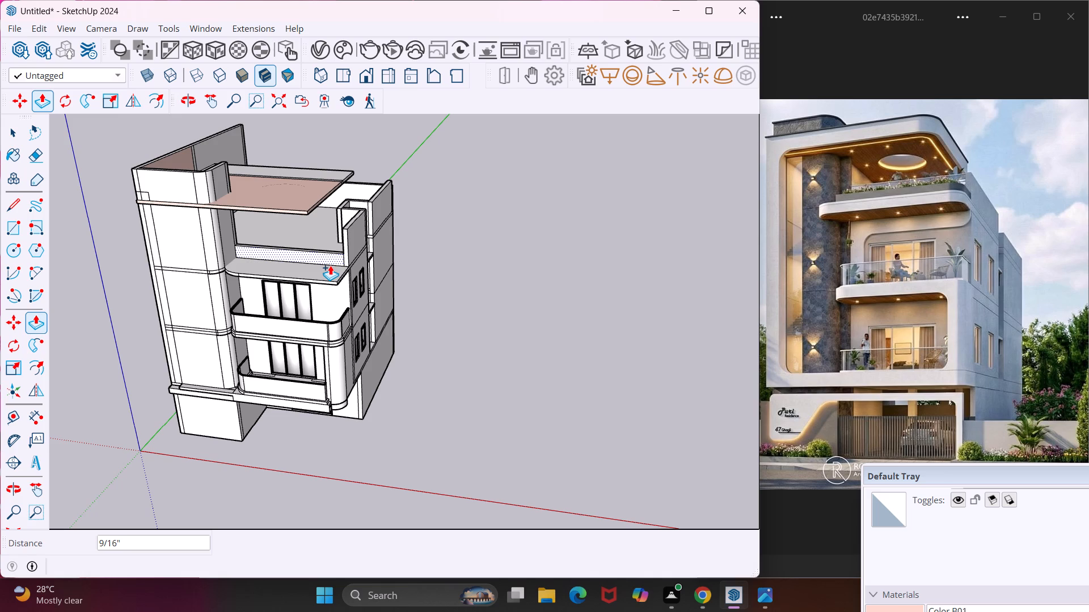
middle_click_drag(317, 283, 444, 117)
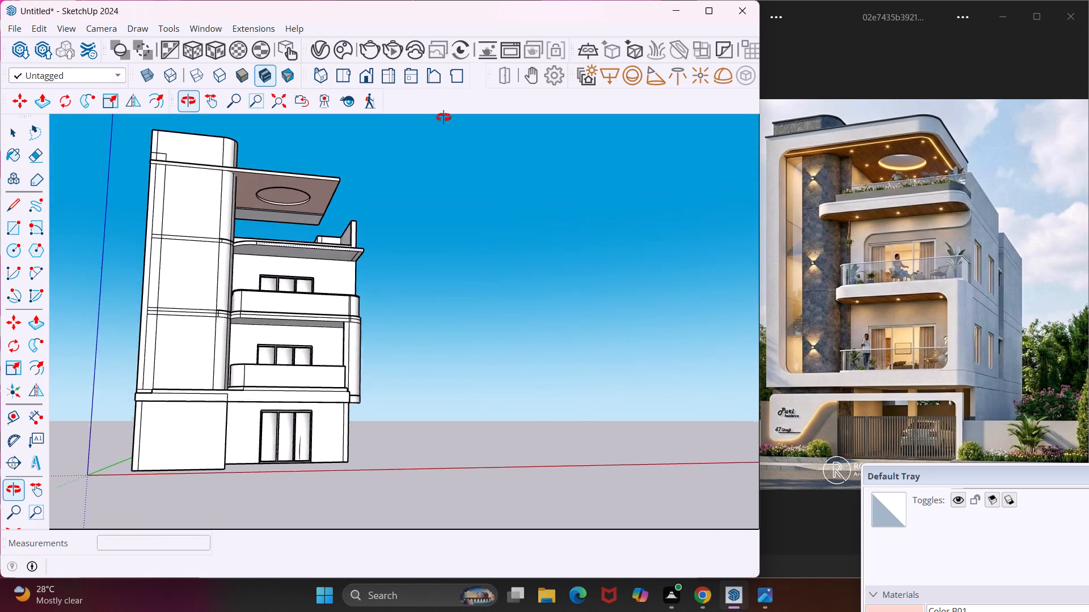
middle_click_drag(444, 117, 444, 116)
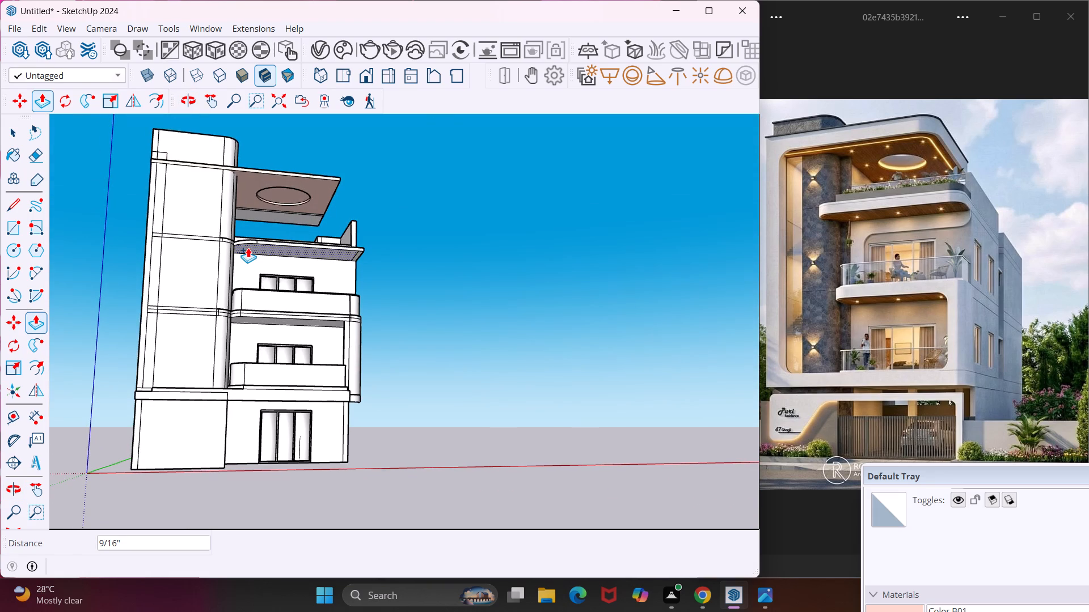
scroll(252, 235, "up", 2)
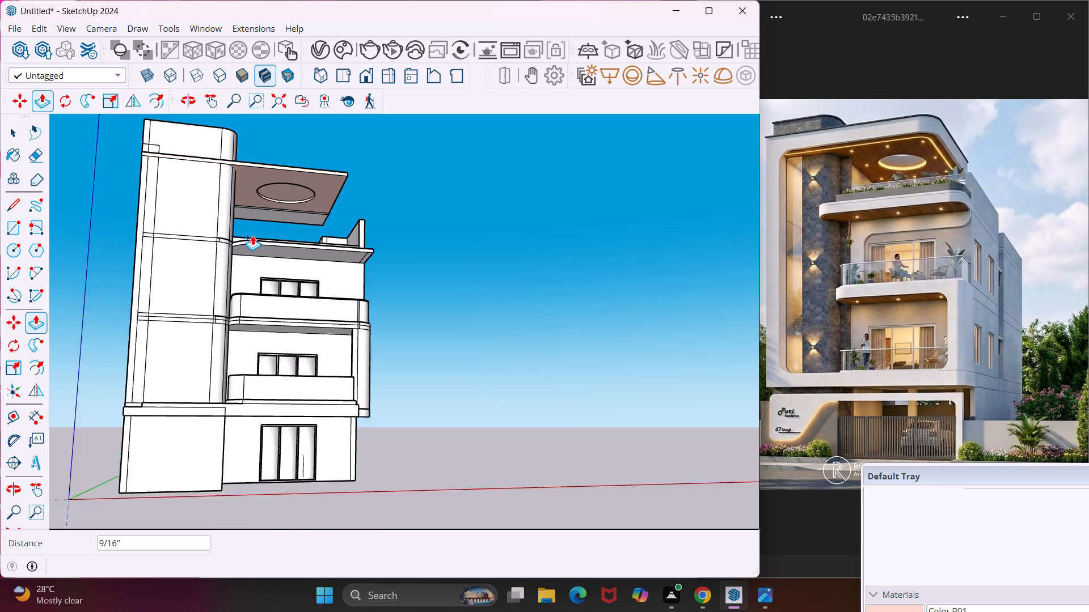
scroll(252, 235, "up", 2)
middle_click_drag(251, 235, 247, 284)
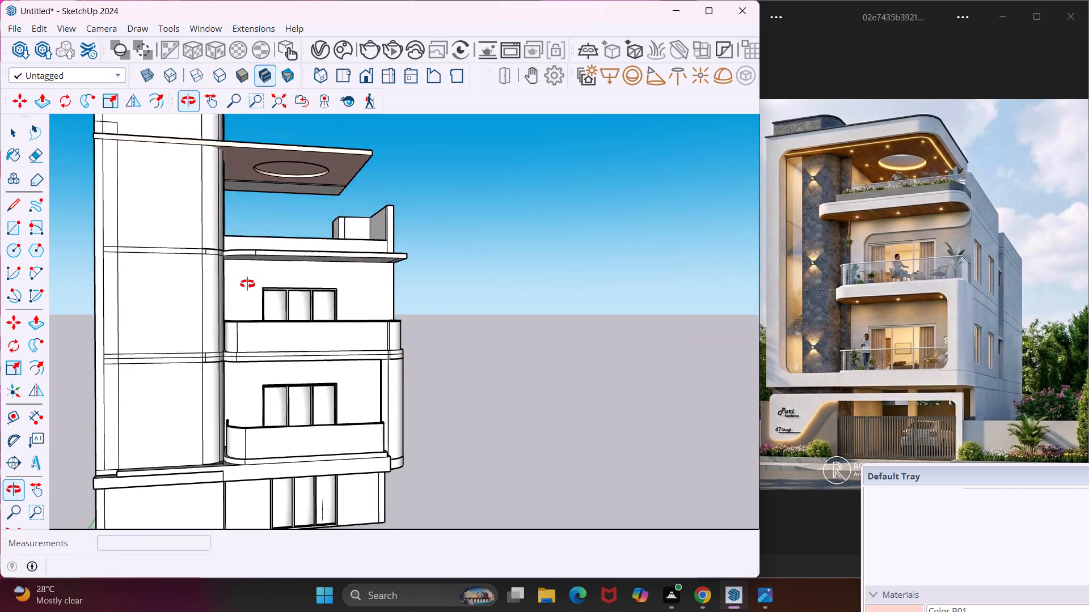
middle_click_drag(247, 284, 422, 416)
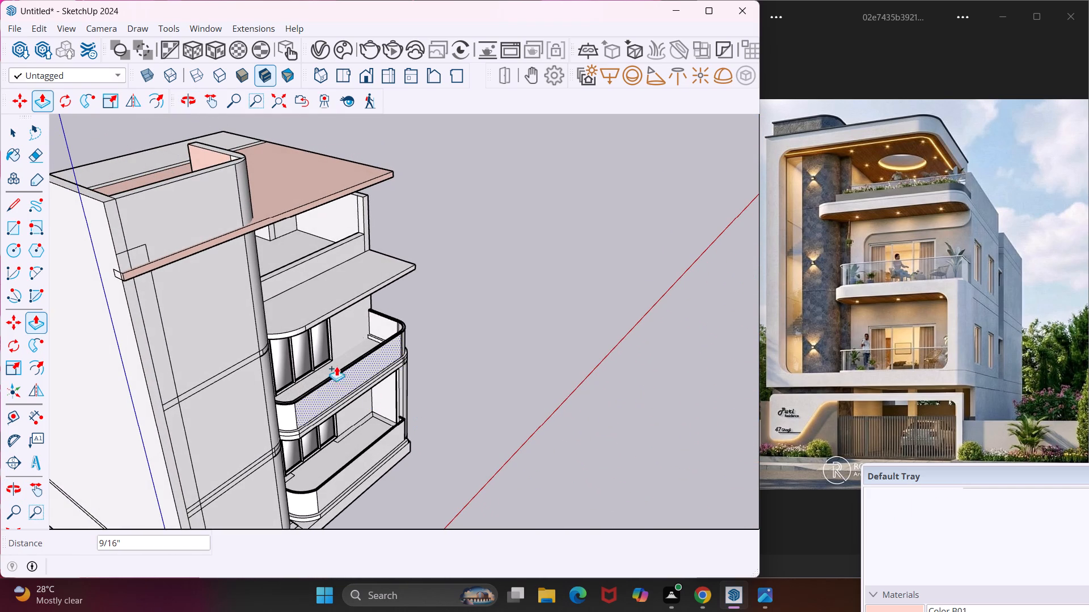
key("Escape")
key("space")
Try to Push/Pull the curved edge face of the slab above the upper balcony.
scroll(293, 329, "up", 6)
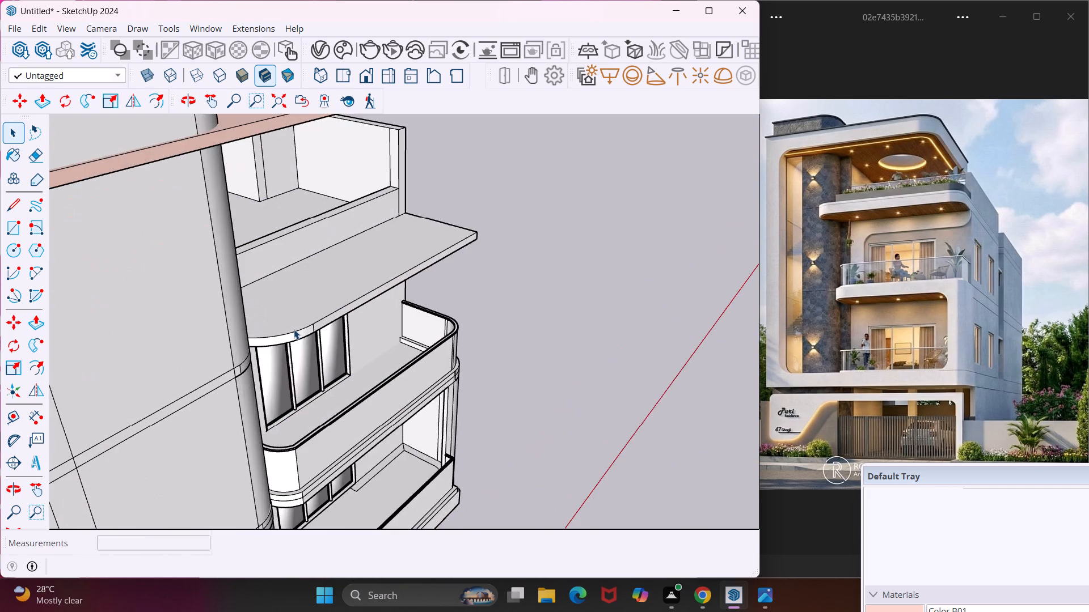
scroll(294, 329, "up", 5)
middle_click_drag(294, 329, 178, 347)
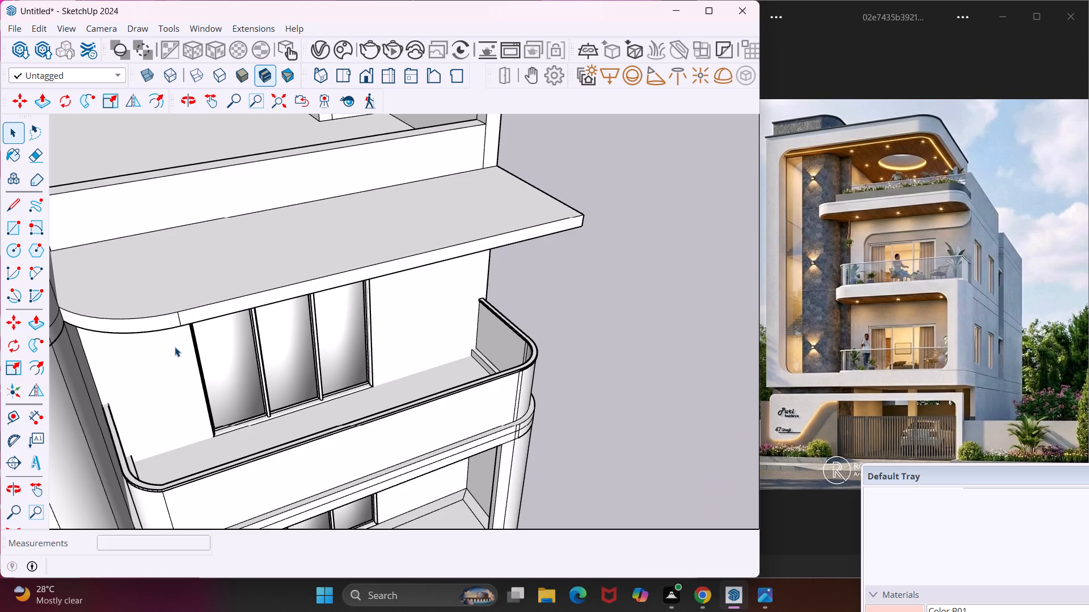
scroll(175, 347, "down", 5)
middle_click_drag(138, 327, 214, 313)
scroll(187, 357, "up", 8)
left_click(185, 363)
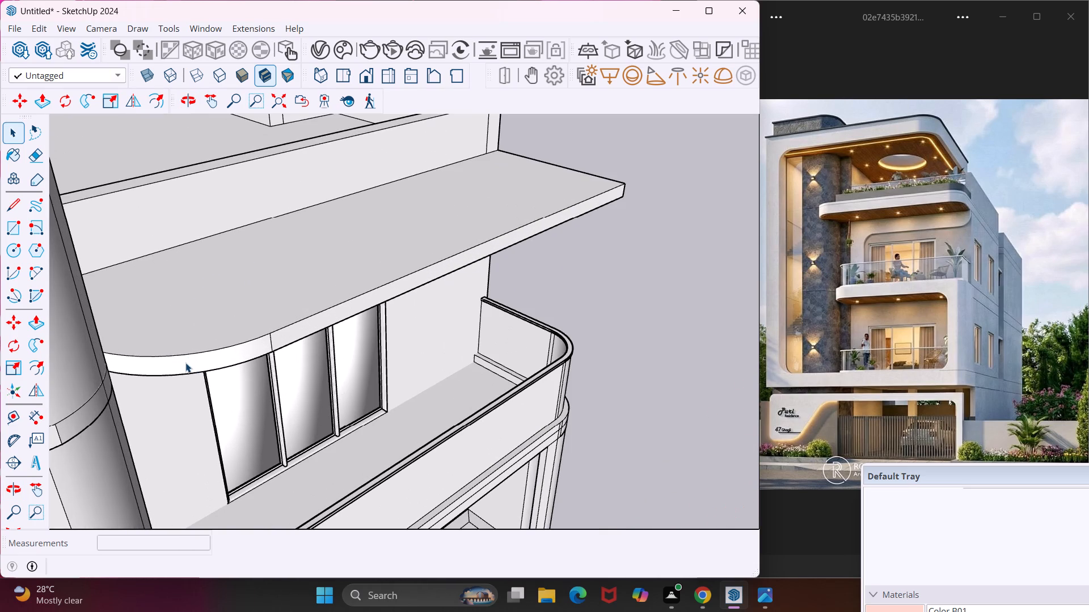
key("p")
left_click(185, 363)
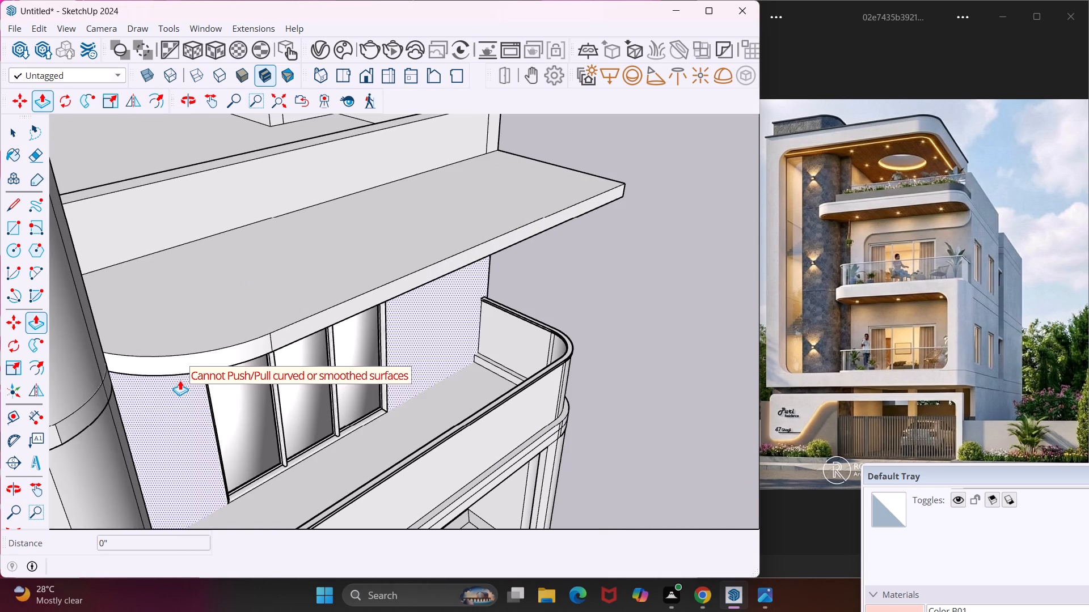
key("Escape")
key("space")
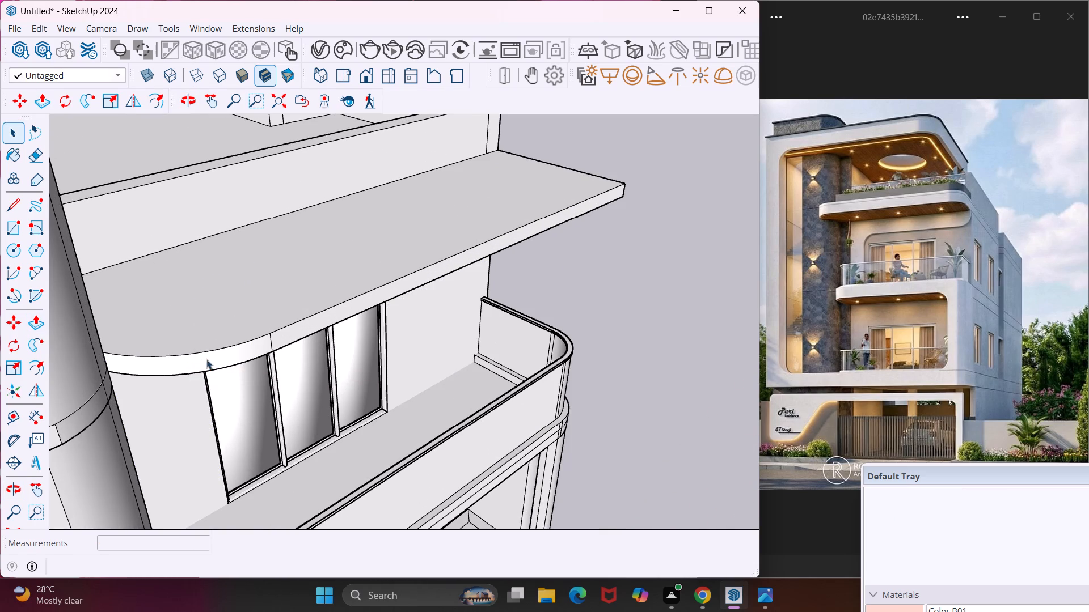
Draw a line about 4' 8 5/8" long from the slab's curved corner to the tower, closing the gap with a face.
middle_click_drag(223, 358, 179, 383)
scroll(186, 371, "down", 4)
middle_click_drag(187, 371, 234, 363)
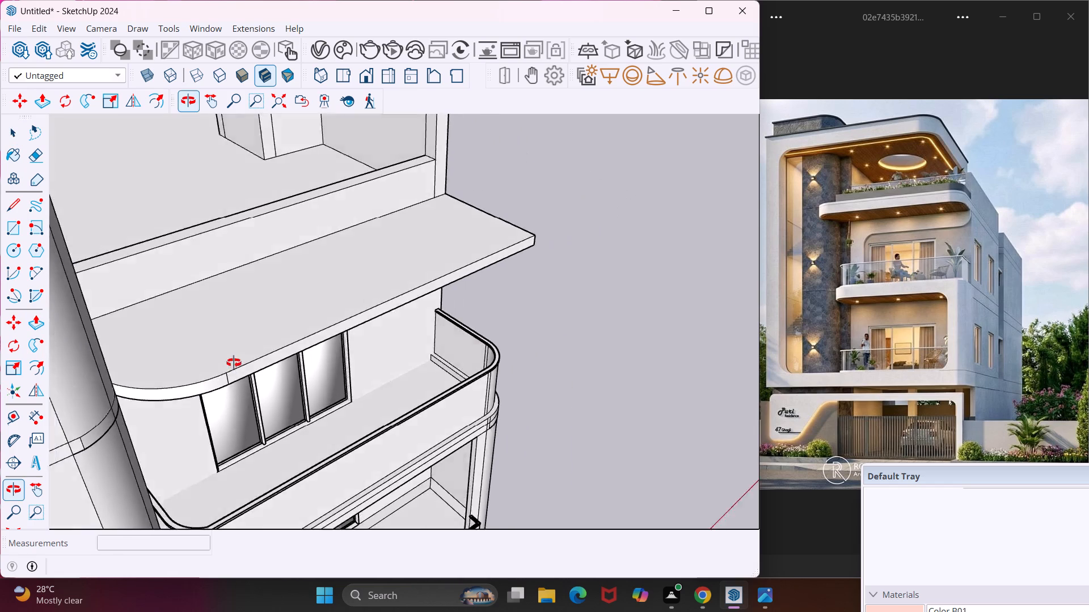
middle_click_drag(234, 363, 264, 355)
scroll(264, 354, "down", 5)
middle_click_drag(263, 355, 180, 384)
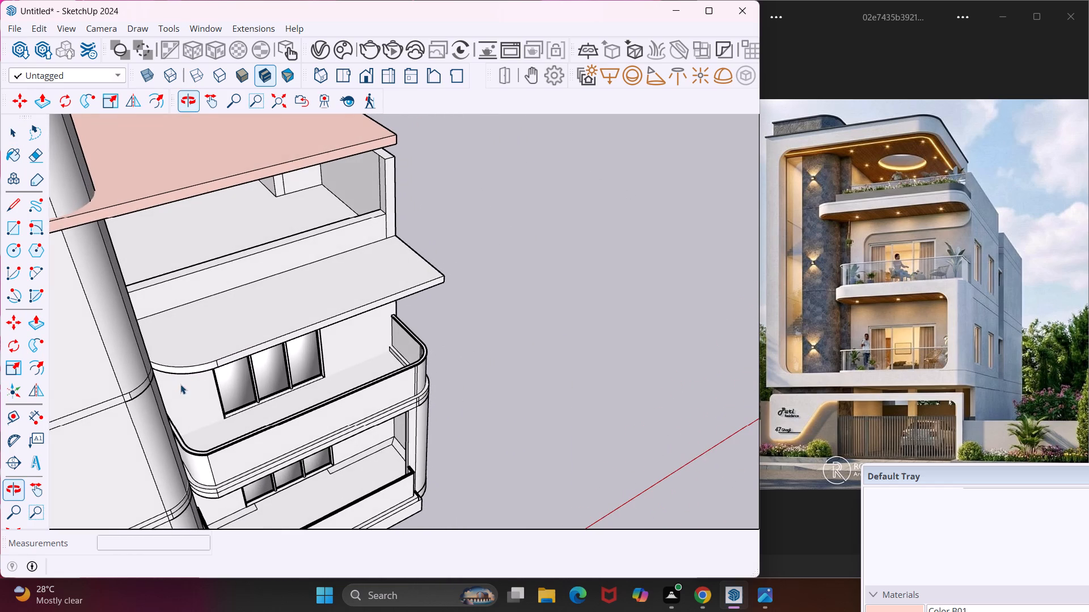
left_click(16, 207)
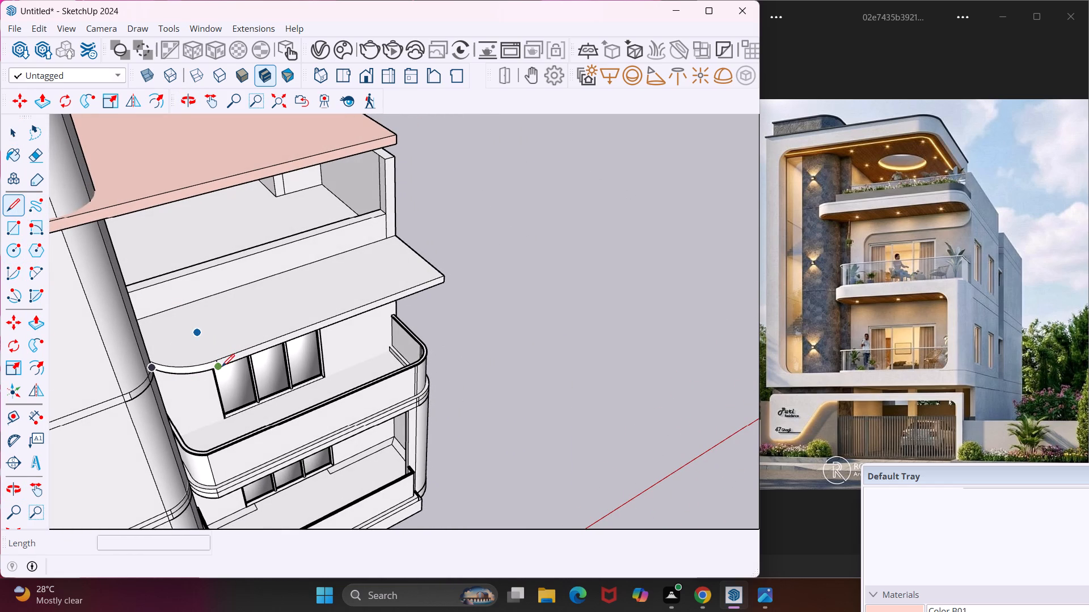
left_click(222, 367)
scroll(133, 400, "up", 4)
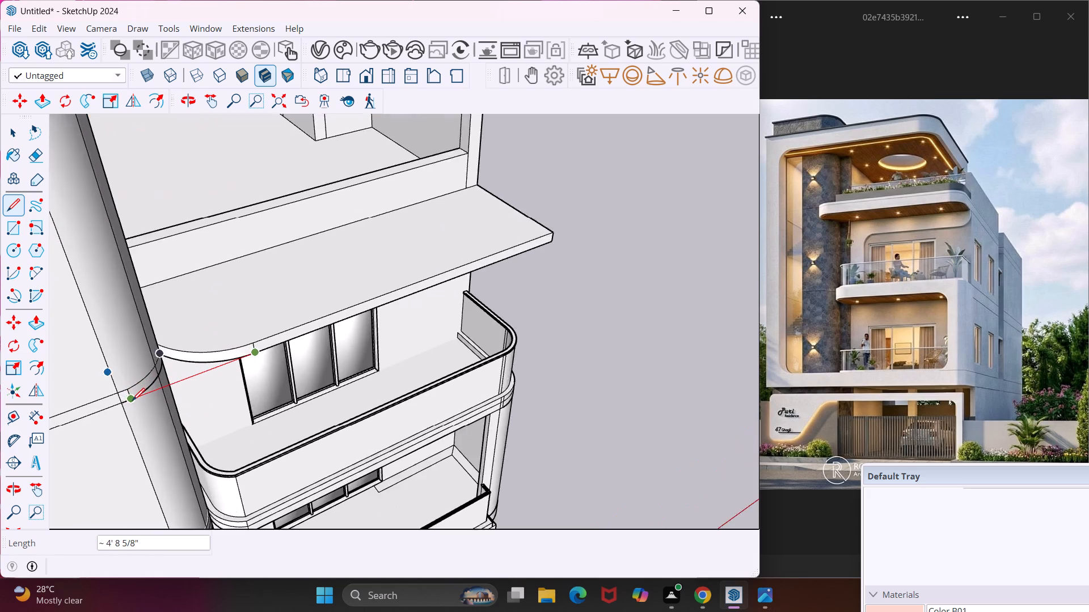
scroll(132, 401, "up", 5)
left_click(129, 401)
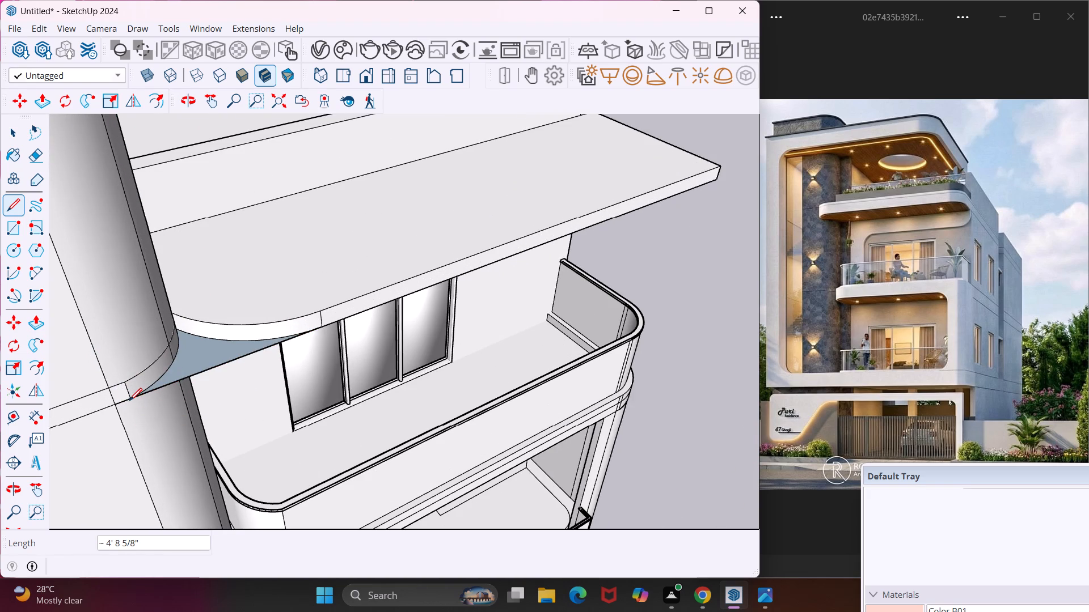
key("Escape")
key("Escape")
key("space")
Push/Pull the new corner face between slab and tower by 6", up to the slab's top level.
left_click(192, 368)
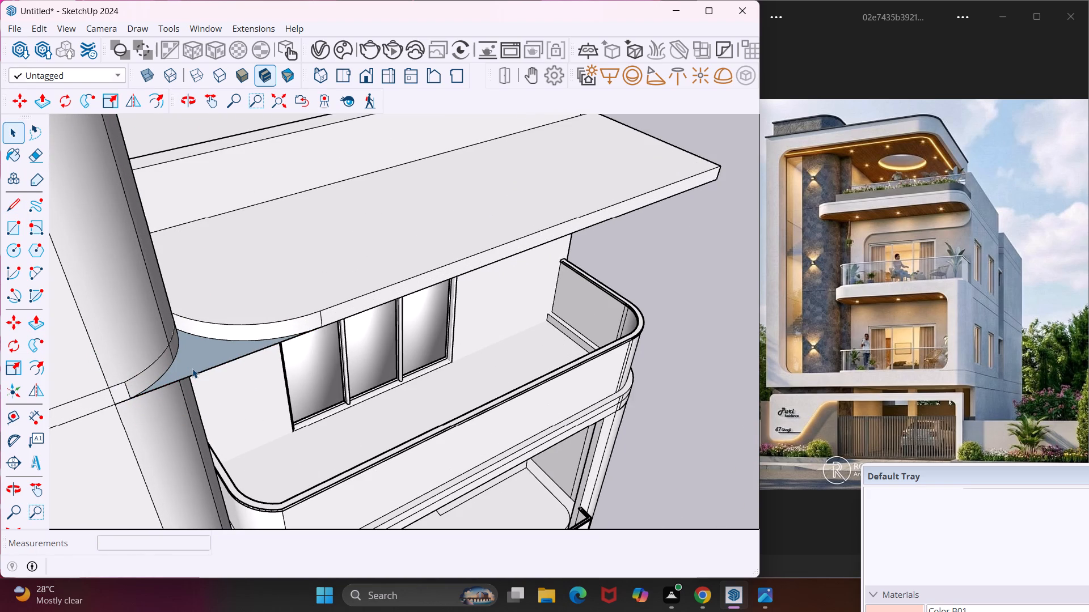
key("p")
left_click(192, 367)
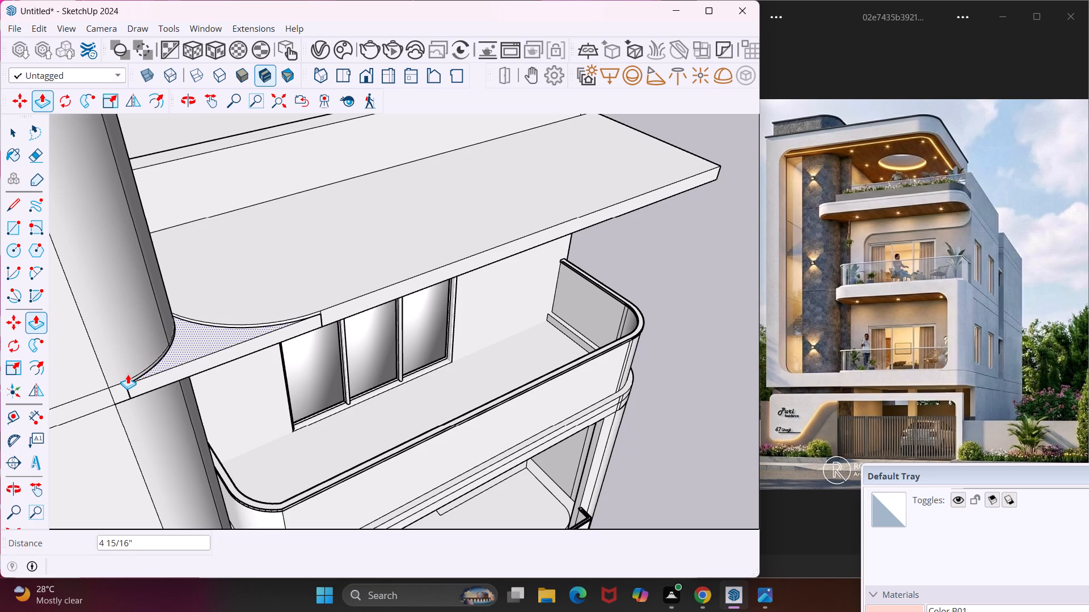
scroll(128, 374, "up", 9)
left_click(125, 381)
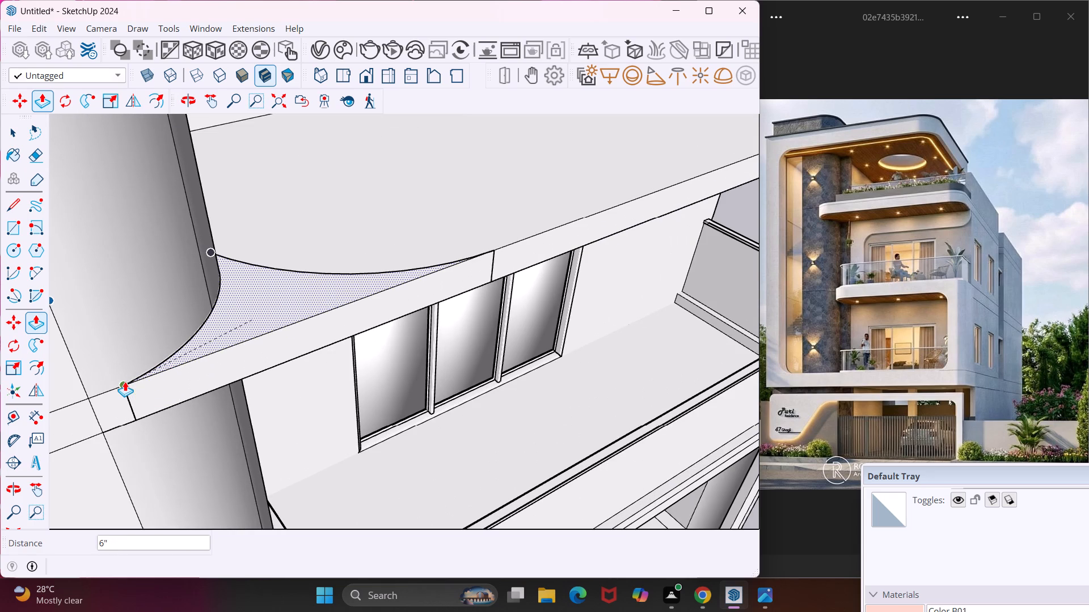
key("Escape")
key("space")
Push/Pull the front edge face of the slab above the upper balcony outward by 1'.
scroll(249, 314, "down", 3)
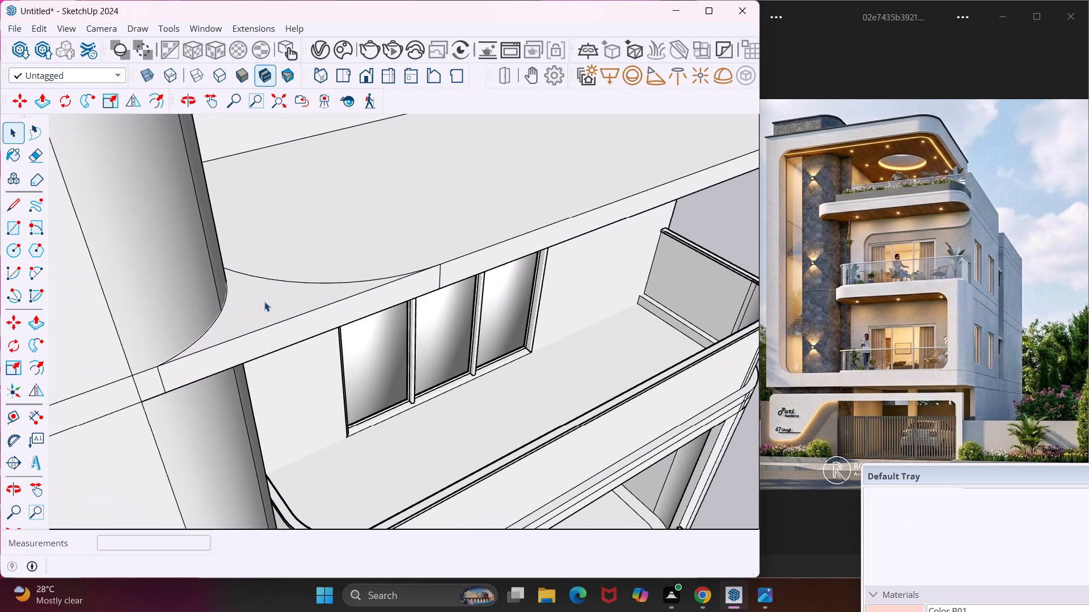
middle_click_drag(284, 292, 345, 273)
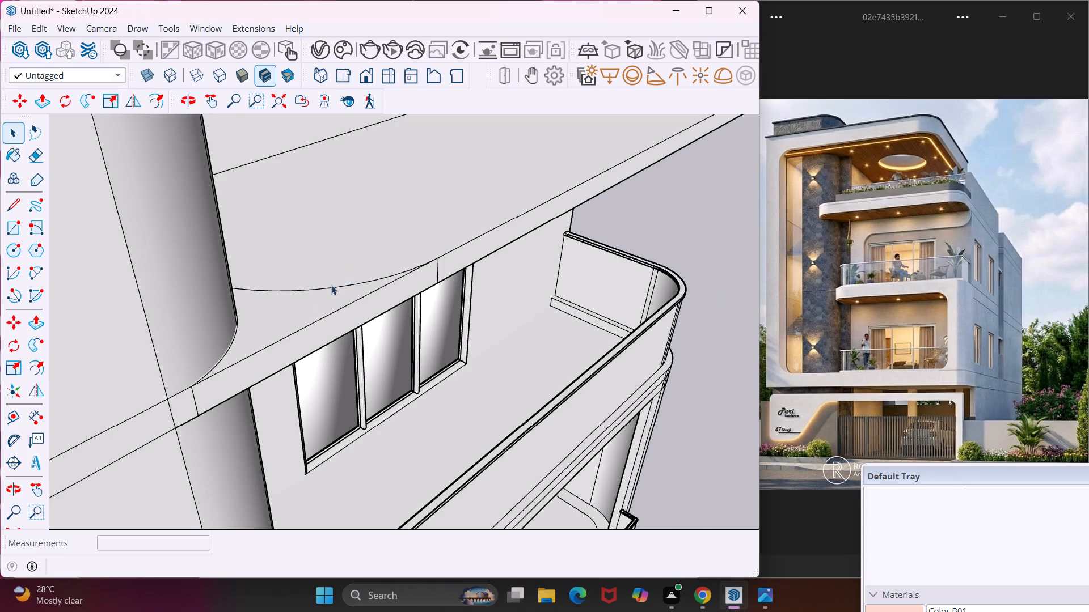
middle_click_drag(315, 305, 360, 297)
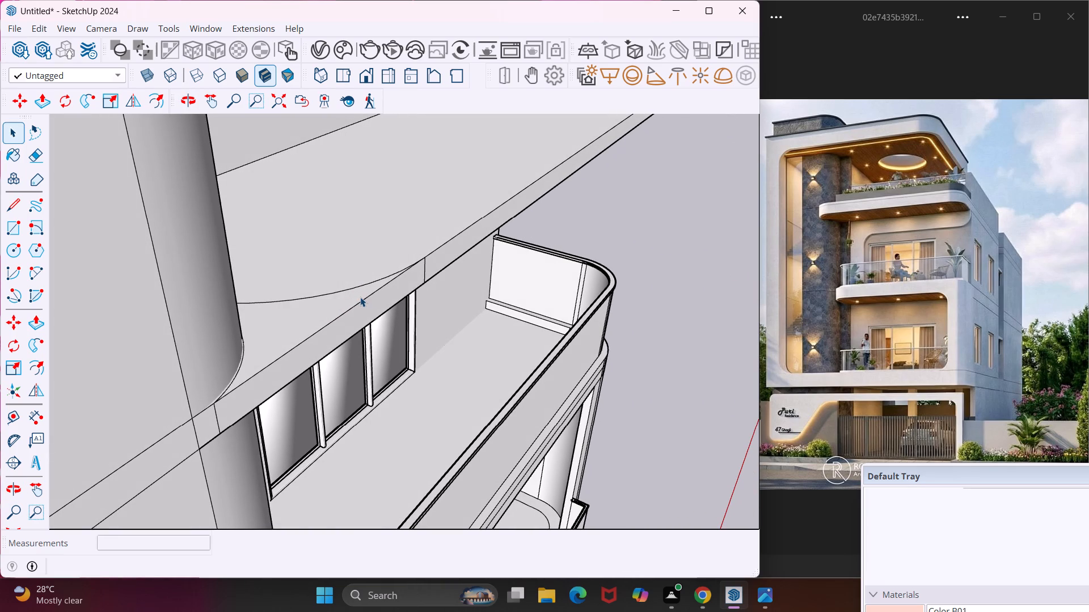
middle_click_drag(386, 301, 229, 287)
left_click(485, 277)
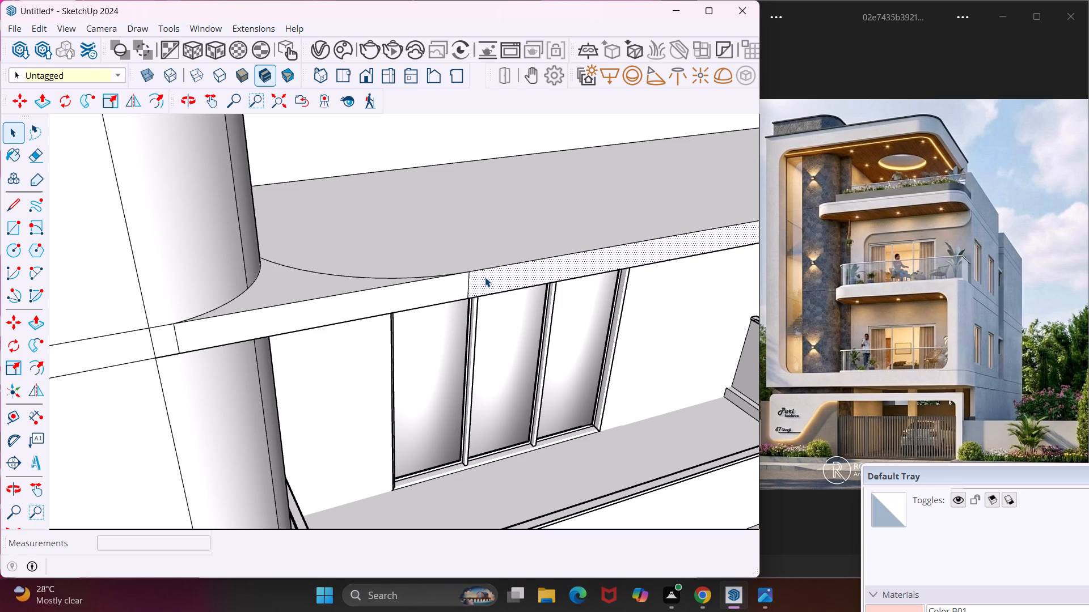
key("p")
left_click(485, 277)
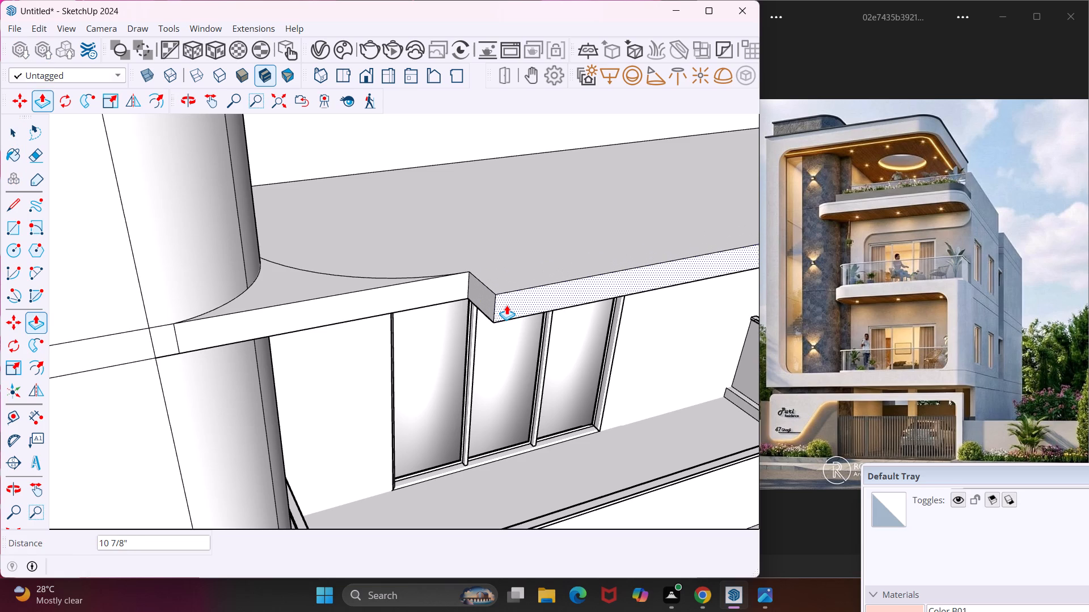
type("1'")
key("Return")
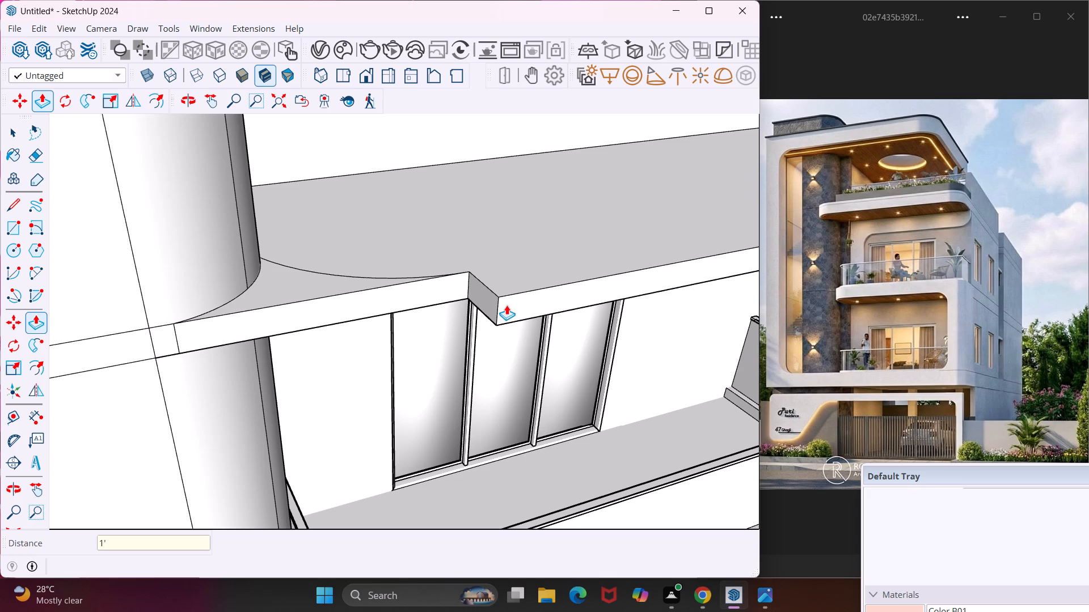
Push/Pull the corner infill's front face outward by 1', flush with the slab's front edge.
left_click(458, 283)
left_click(518, 296)
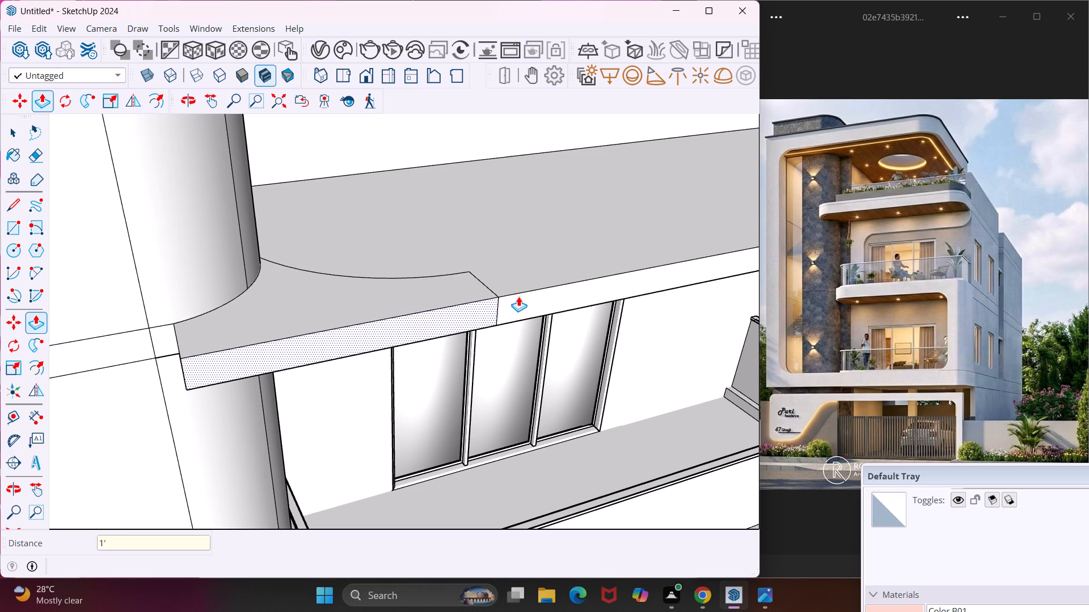
Push/Pull the narrow wall-band face beside the corner infill outward by 1', flush with the infill's front.
scroll(518, 296, "down", 6)
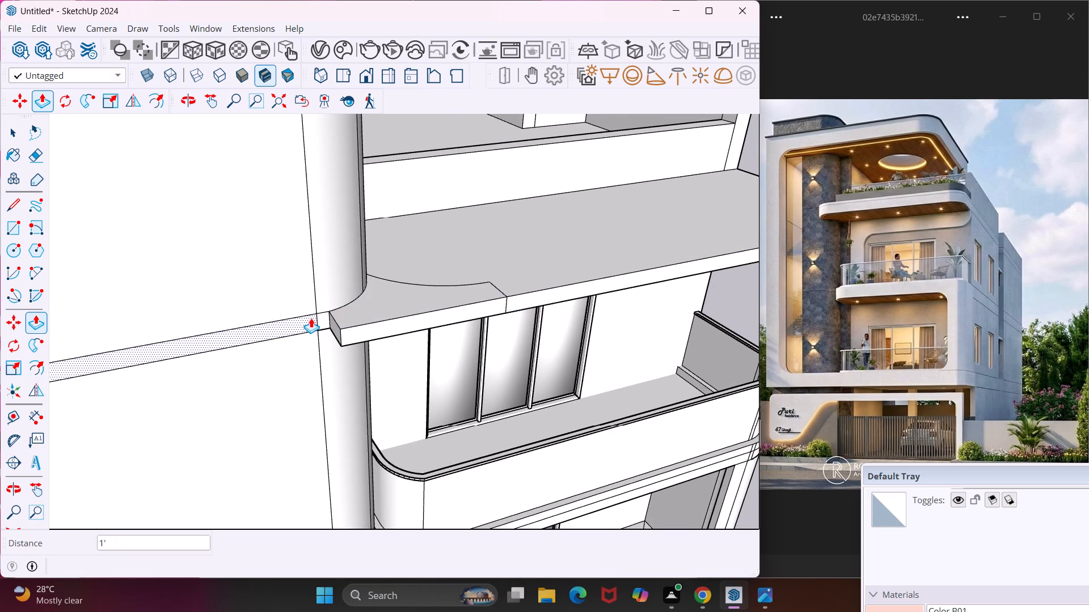
scroll(311, 318, "up", 3)
left_click(325, 318)
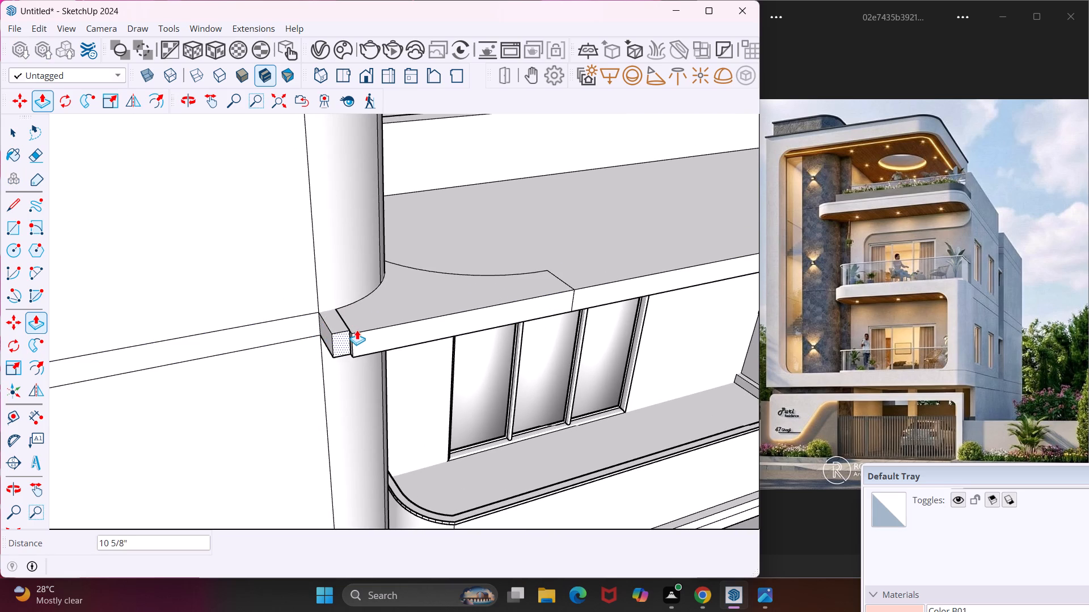
left_click(358, 330)
scroll(298, 331, "down", 4)
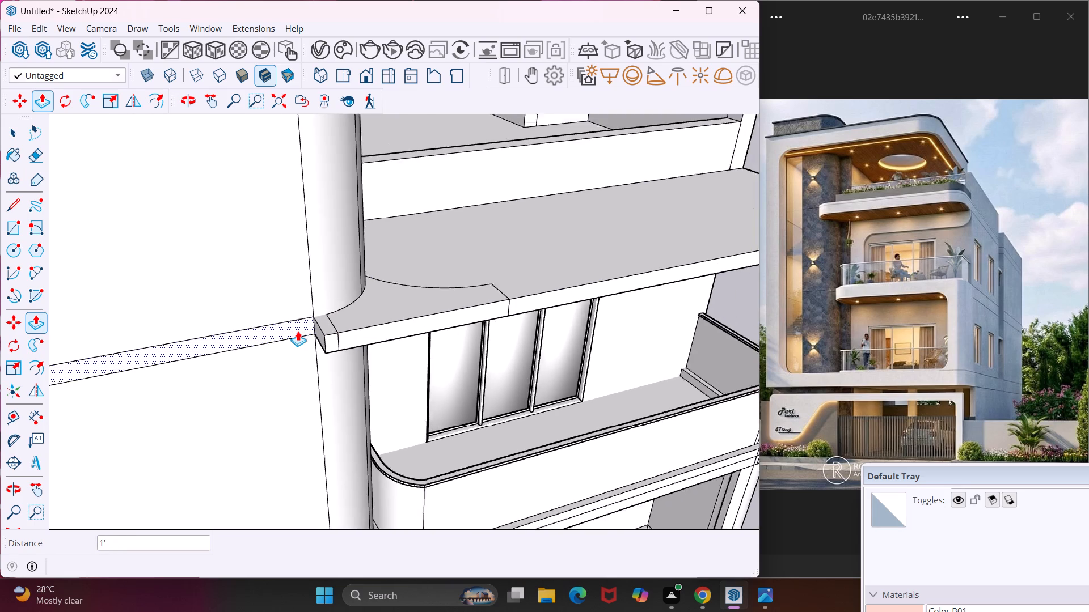
scroll(298, 331, "down", 1)
middle_click_drag(298, 331, 348, 331)
key("Escape")
key("space")
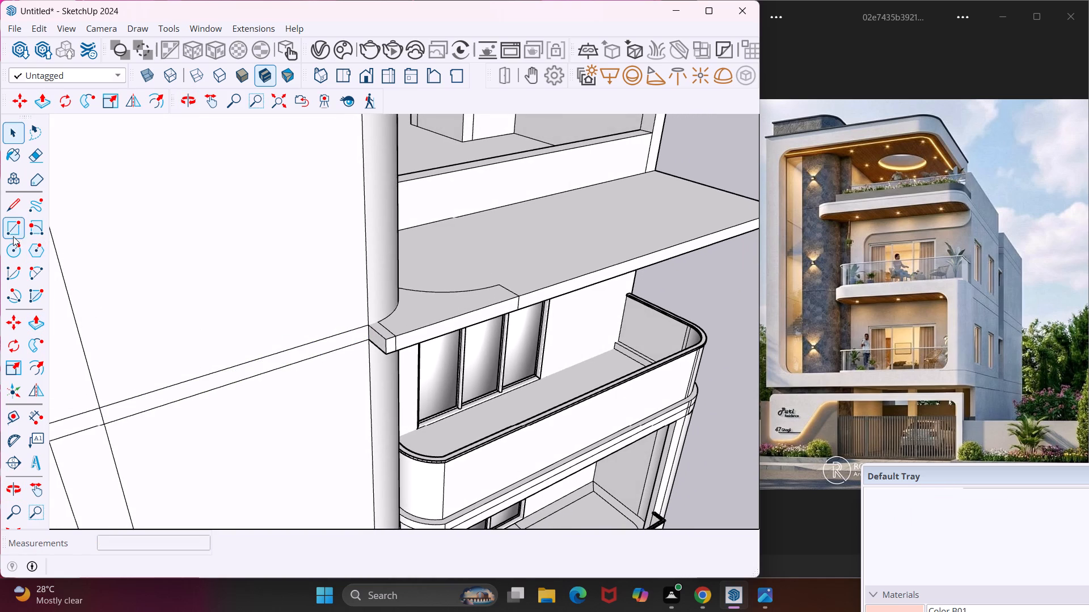
Draw a short line across the wall band beyond the tower, splitting off a short segment next to the slab corner.
left_click(10, 202)
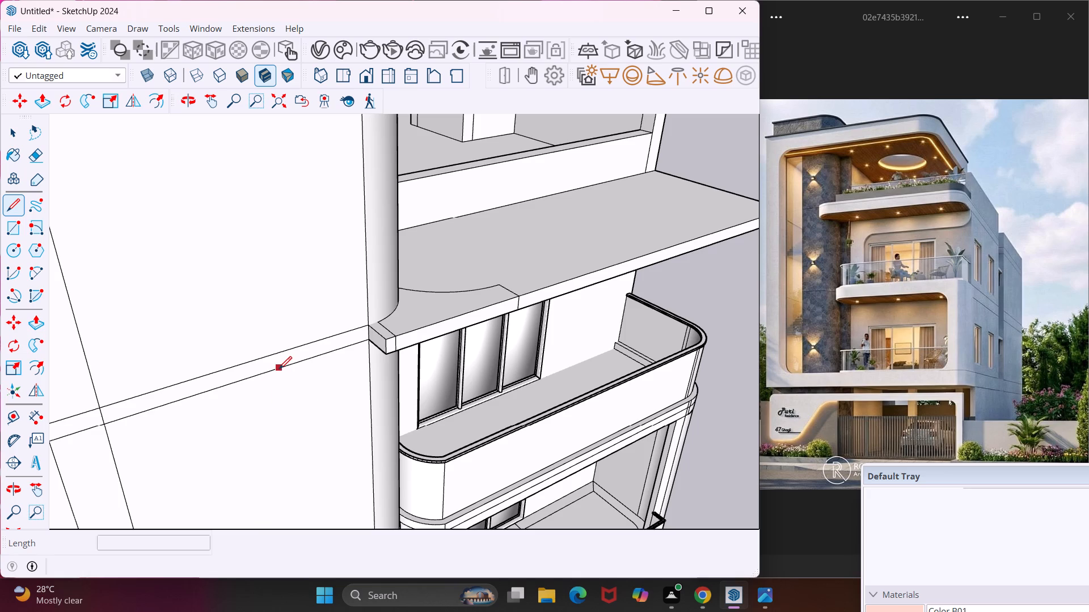
left_click(301, 363)
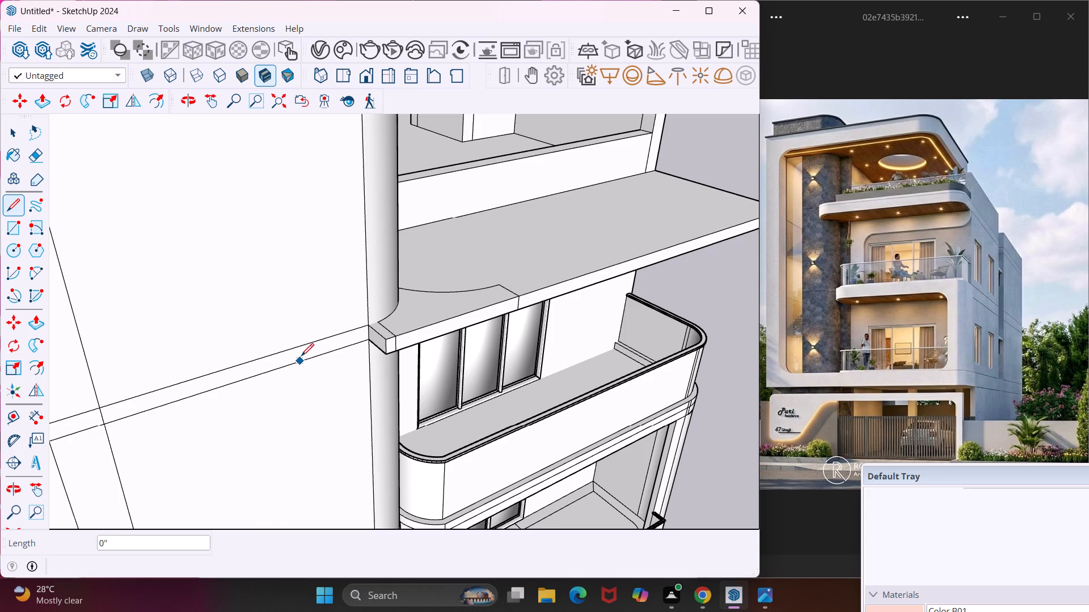
left_click(298, 348)
key("Escape")
key("space")
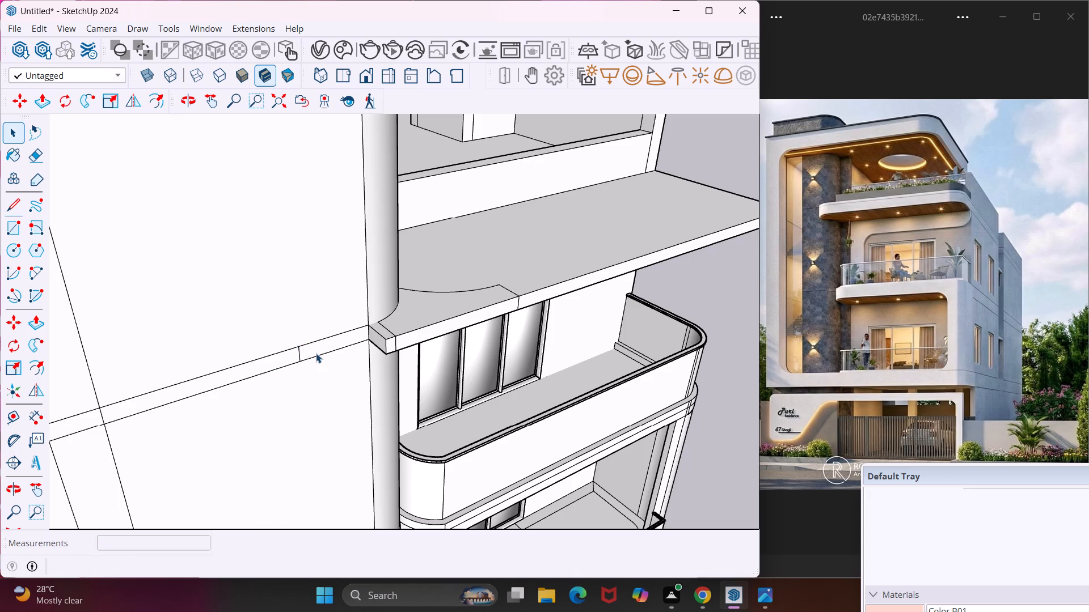
Push/Pull the split-off wall-band segment outward by 1', level with the slab's front edge.
left_click(316, 351)
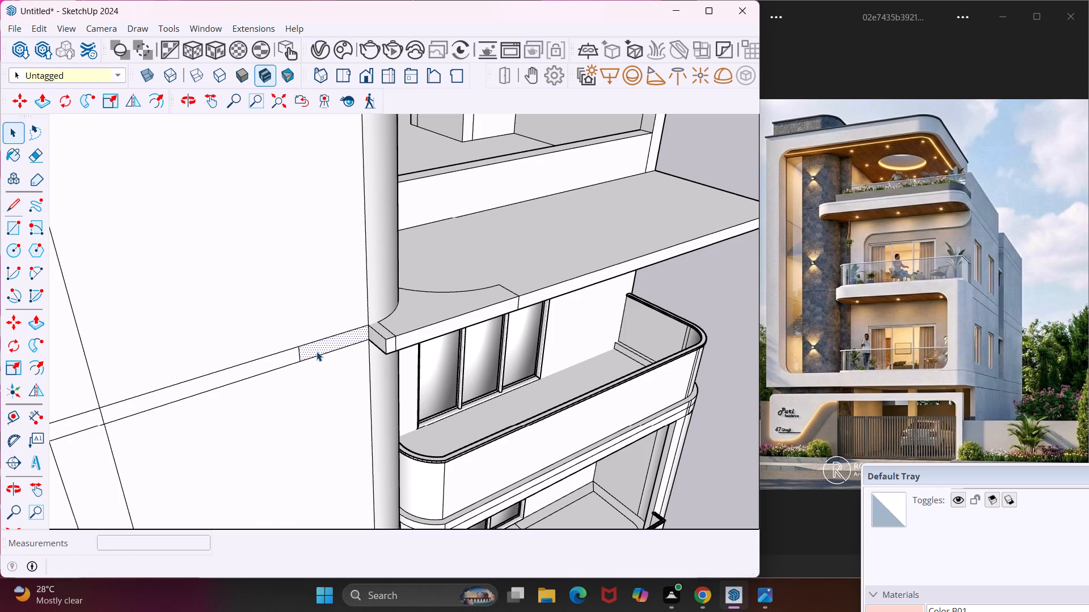
key("p")
left_click(316, 351)
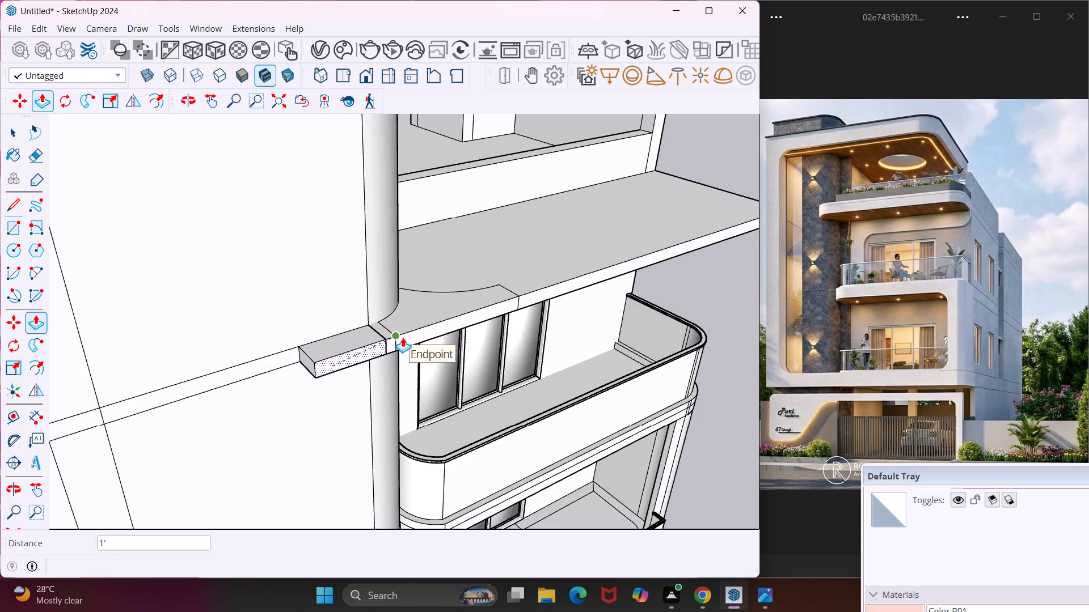
left_click(403, 337)
key("Escape")
key("space")
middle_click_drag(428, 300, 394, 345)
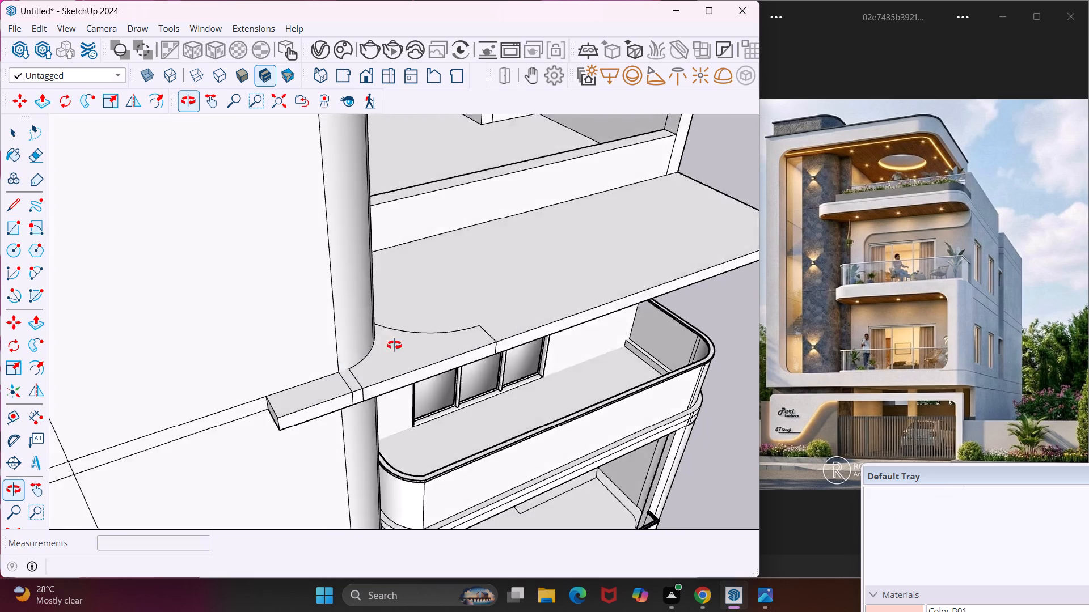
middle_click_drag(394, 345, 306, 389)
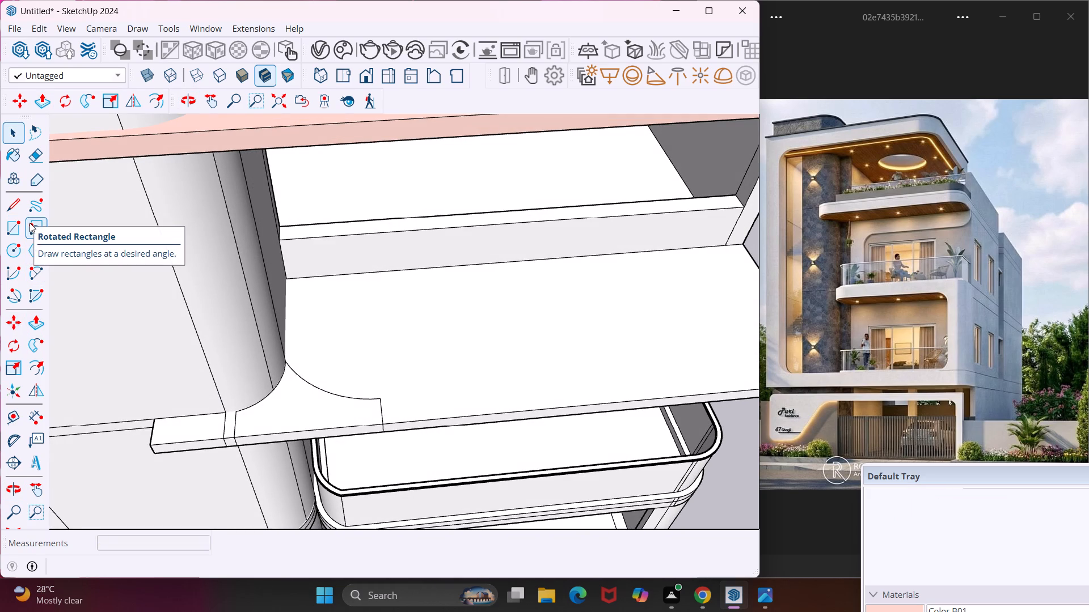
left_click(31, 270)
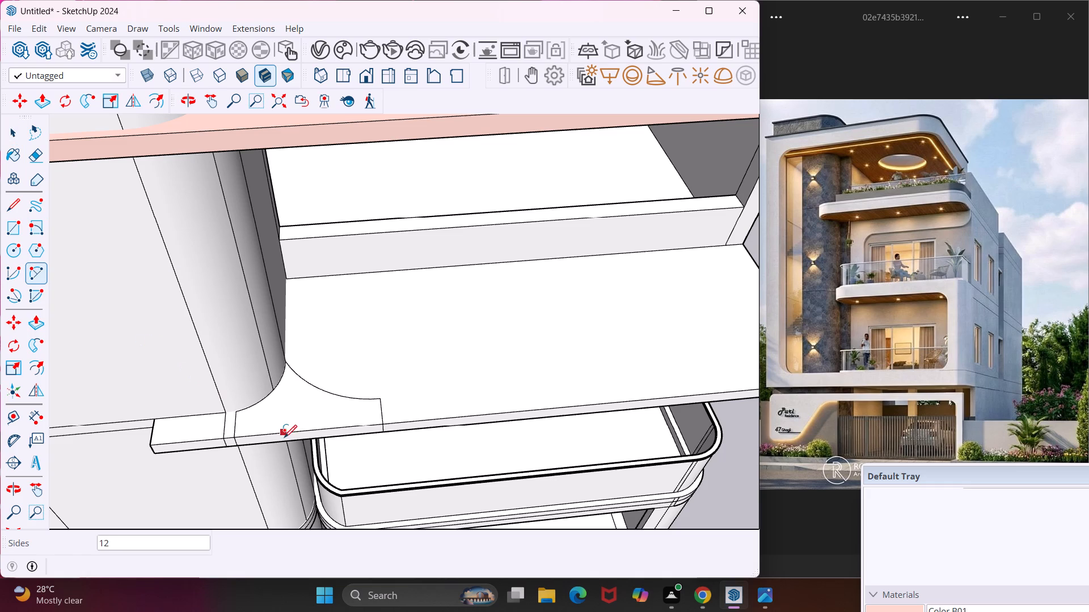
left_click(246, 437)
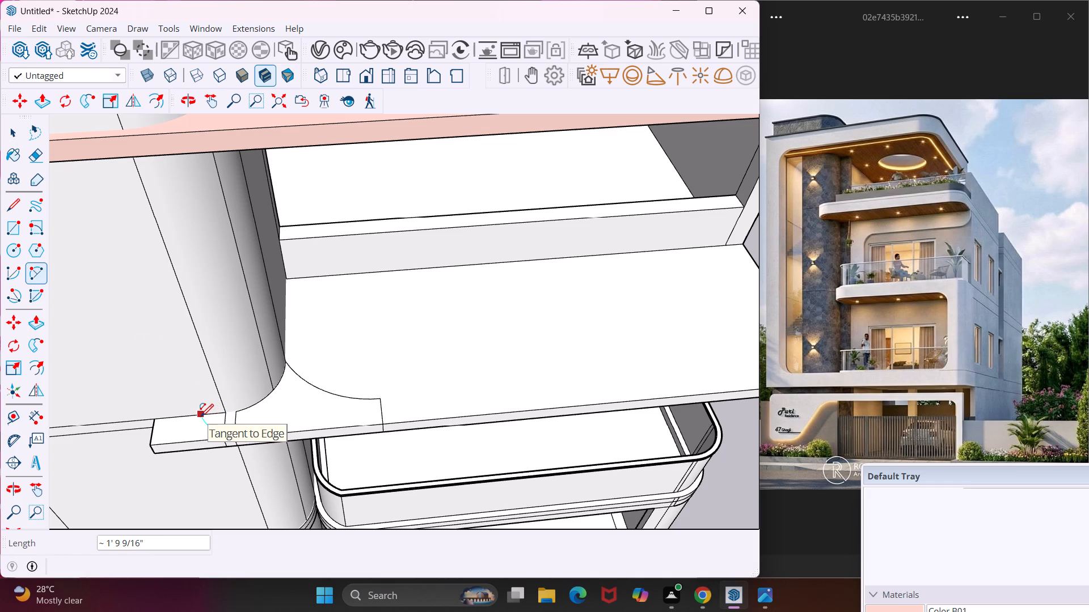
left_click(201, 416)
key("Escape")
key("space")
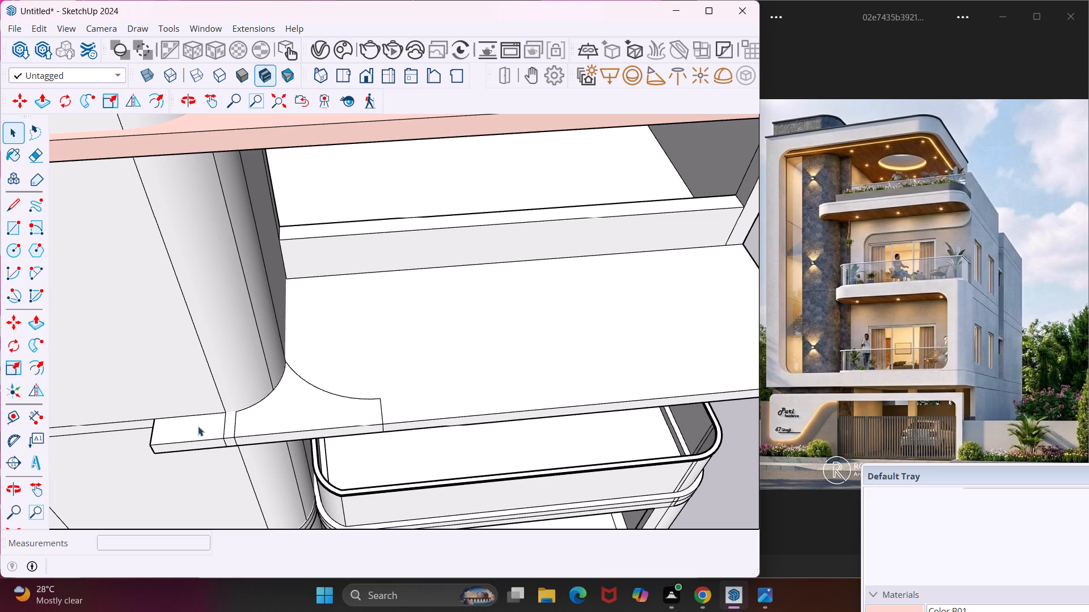
Draw a 2 Point Arc across the slab extension's top corner, about 1' 9 3/4" long with a bulge of about 3 1/4".
left_click(44, 270)
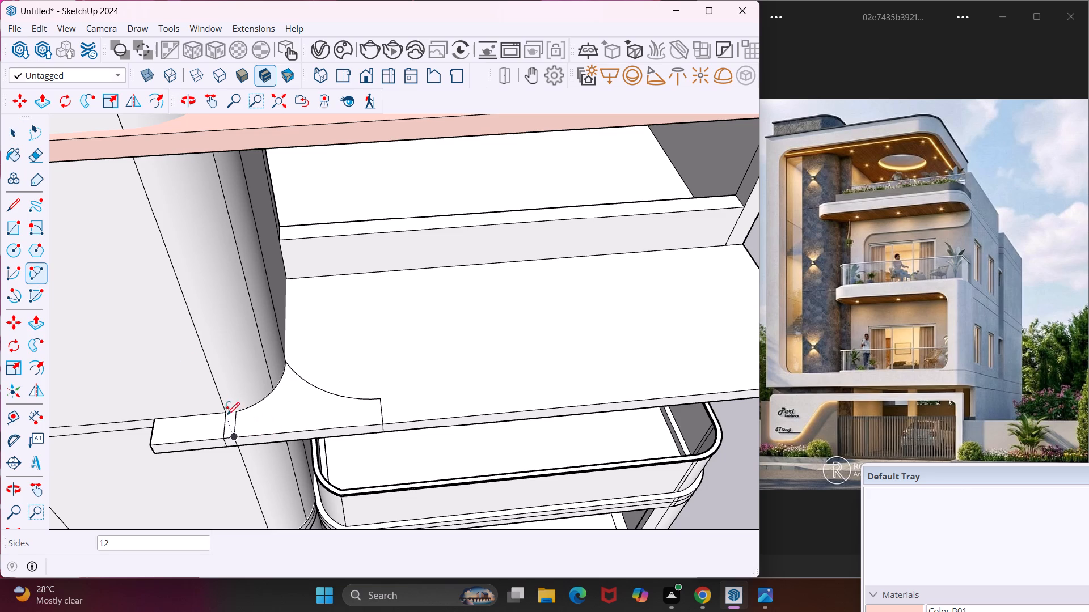
left_click(213, 413)
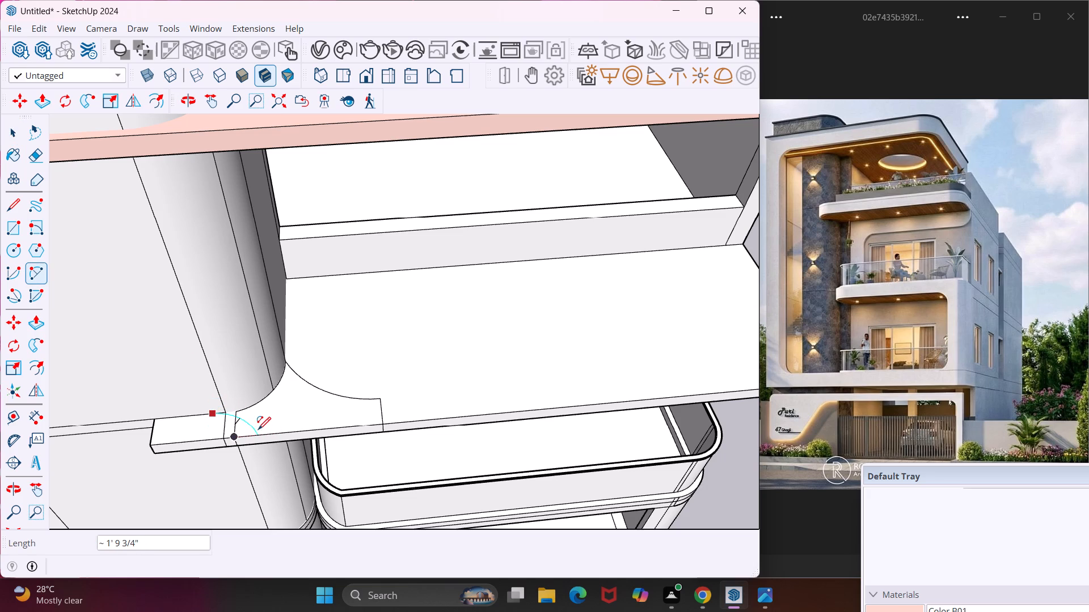
left_click(258, 433)
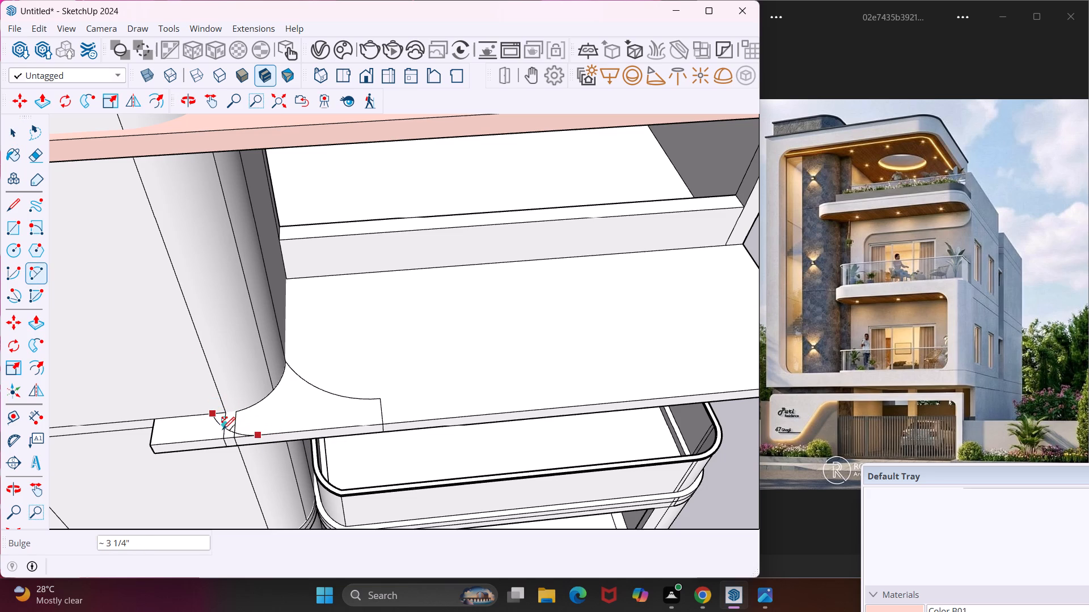
scroll(220, 432, "up", 6)
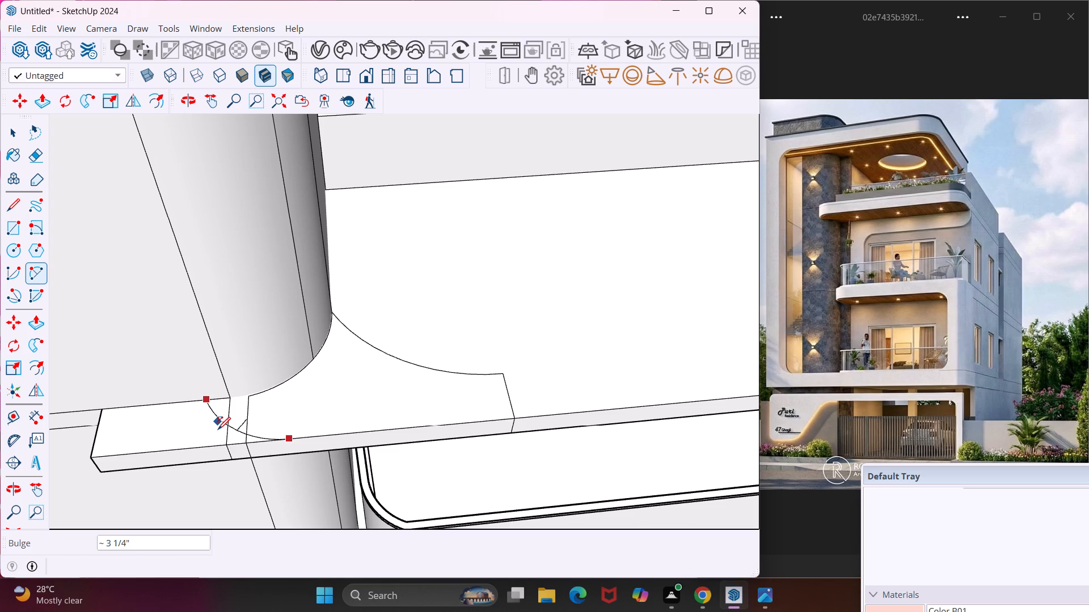
left_click(218, 430)
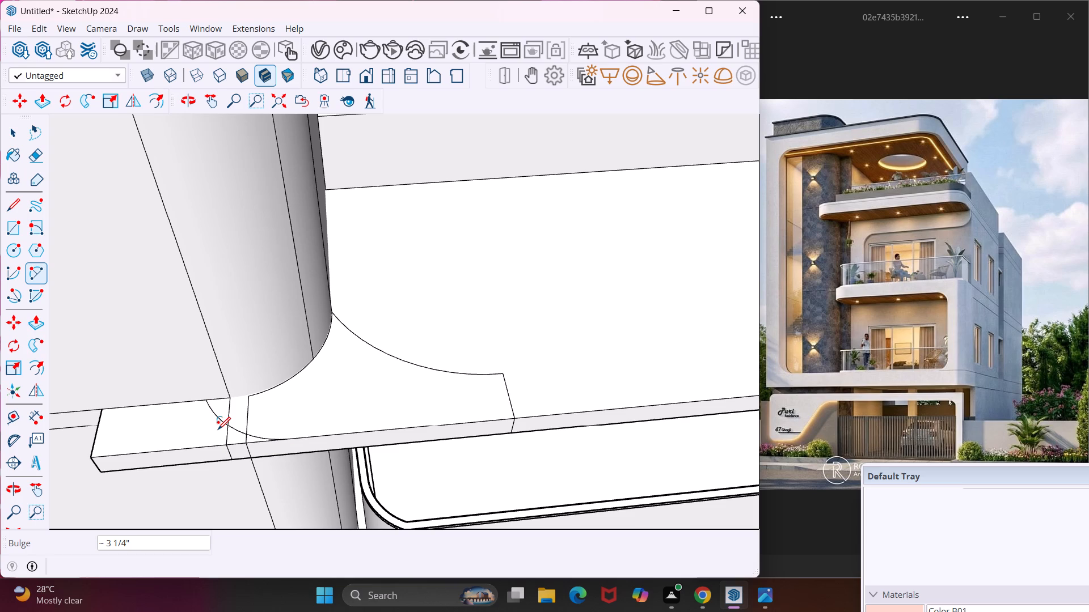
key("Escape")
key("space")
Push/Pull the three top-face pieces outside the arc down by 6", cutting the slab end to a rounded corner.
left_click(217, 431)
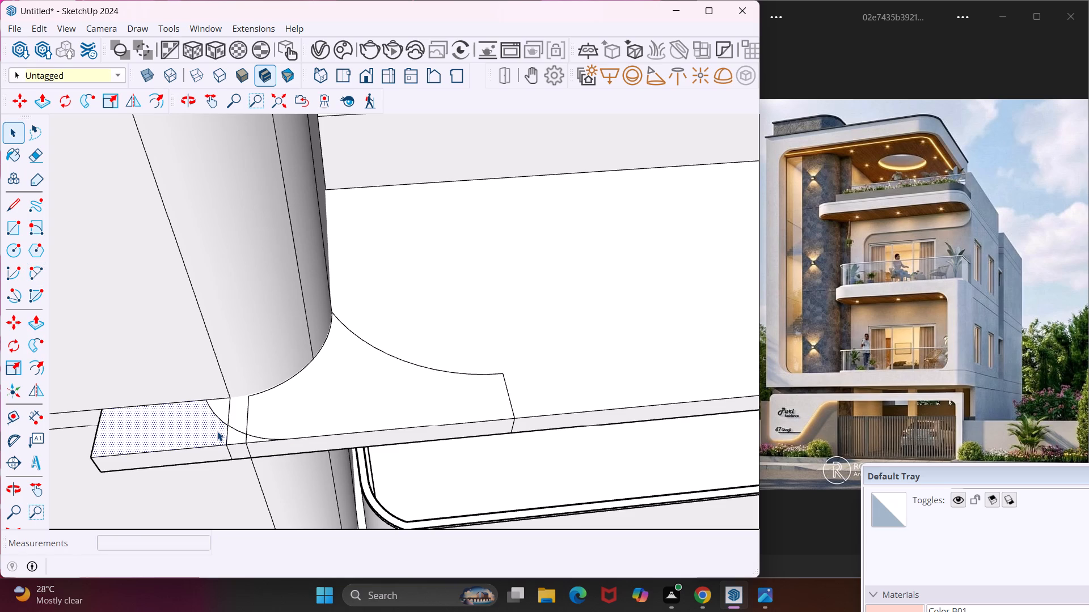
key("p")
left_click(217, 431)
left_click(225, 454)
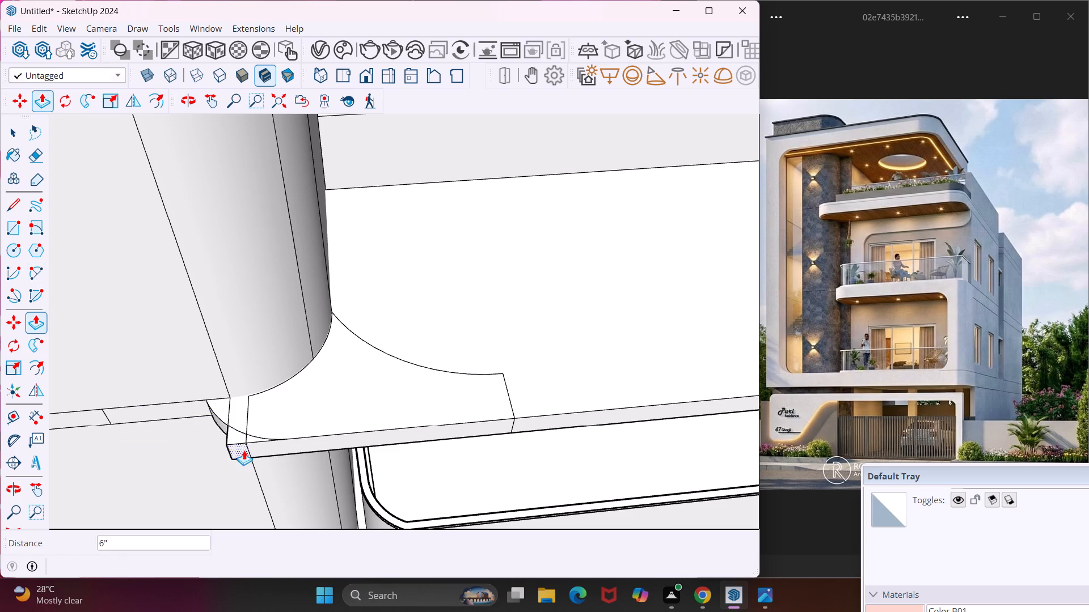
scroll(241, 437, "up", 4)
left_click(239, 436)
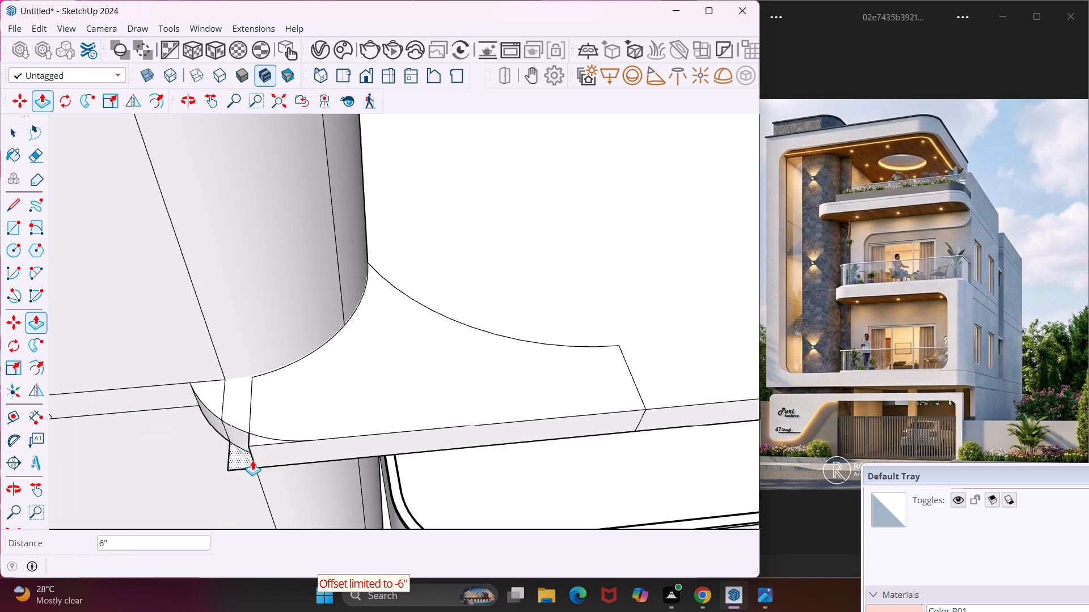
left_click(254, 465)
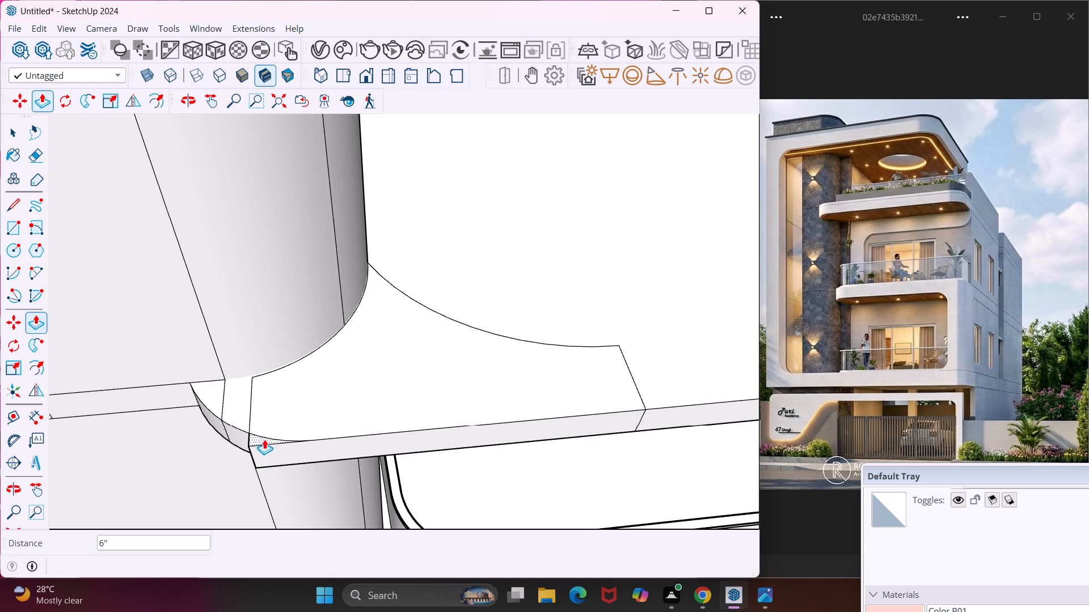
left_click(264, 439)
left_click(274, 466)
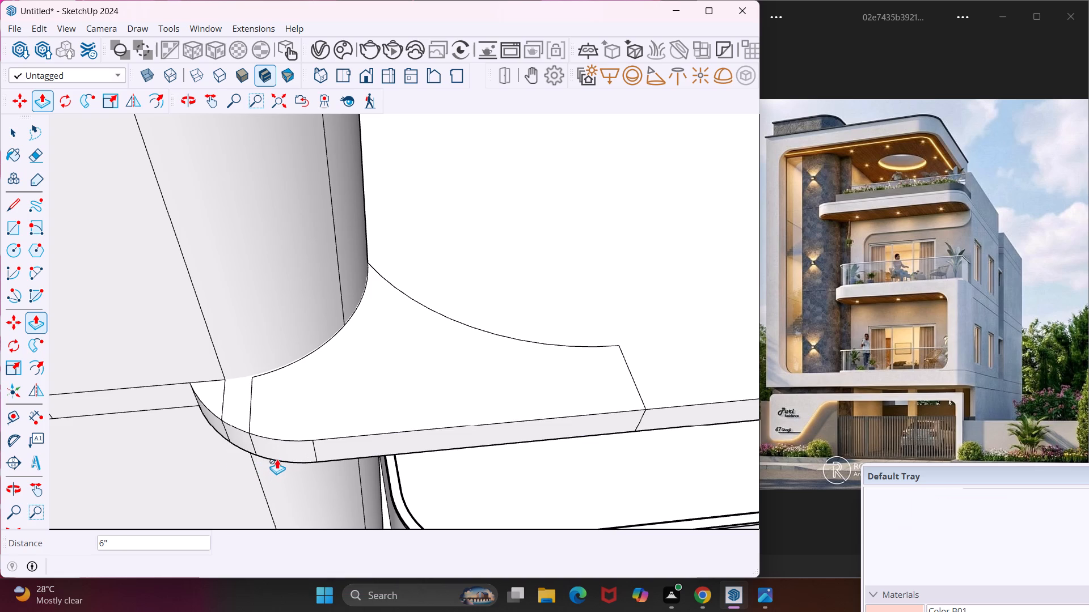
key("Escape")
key("space")
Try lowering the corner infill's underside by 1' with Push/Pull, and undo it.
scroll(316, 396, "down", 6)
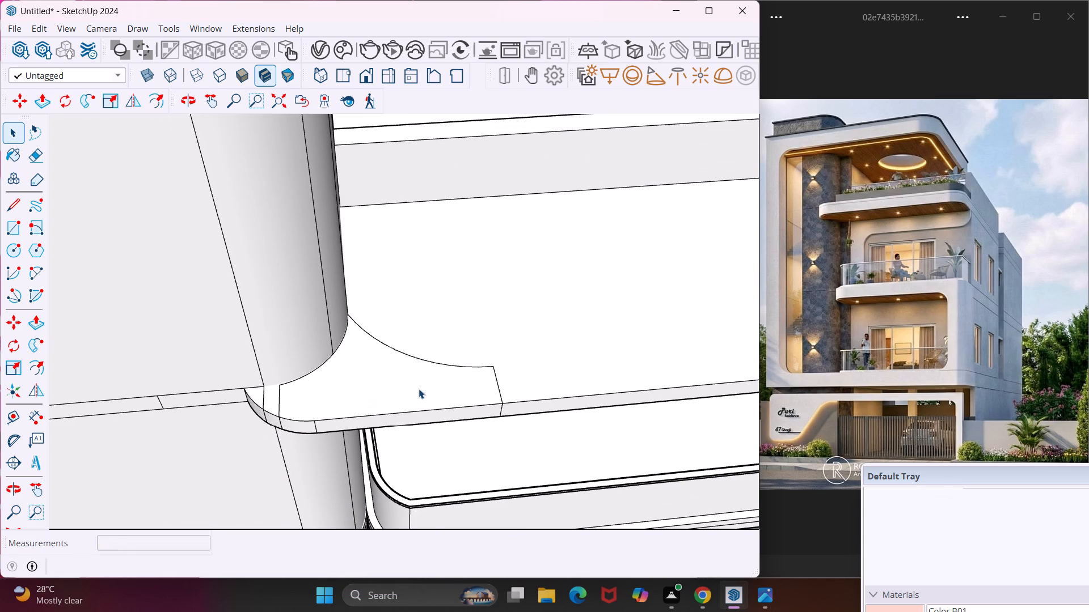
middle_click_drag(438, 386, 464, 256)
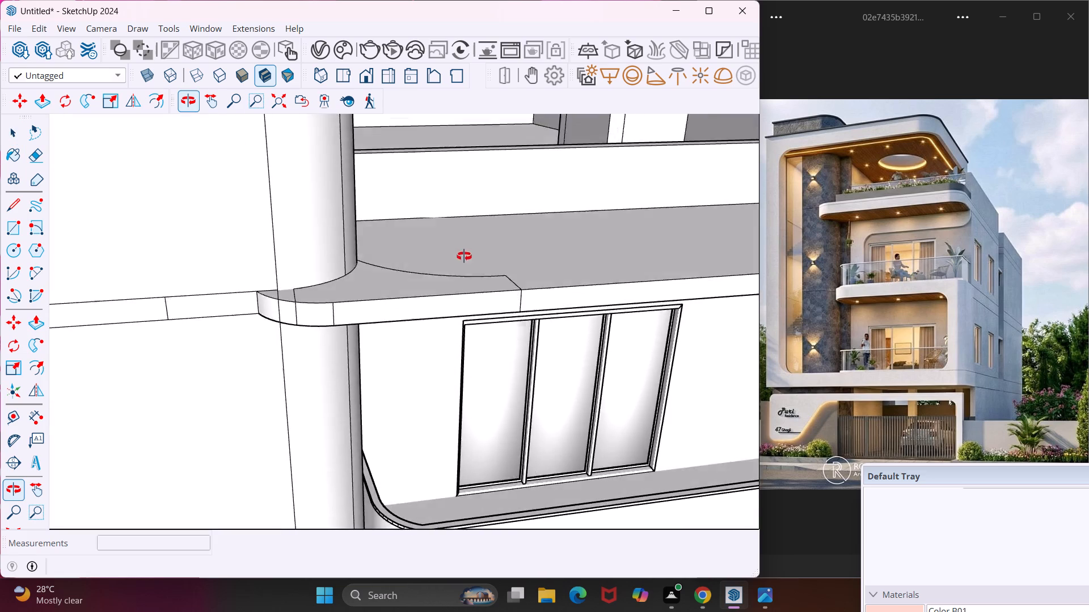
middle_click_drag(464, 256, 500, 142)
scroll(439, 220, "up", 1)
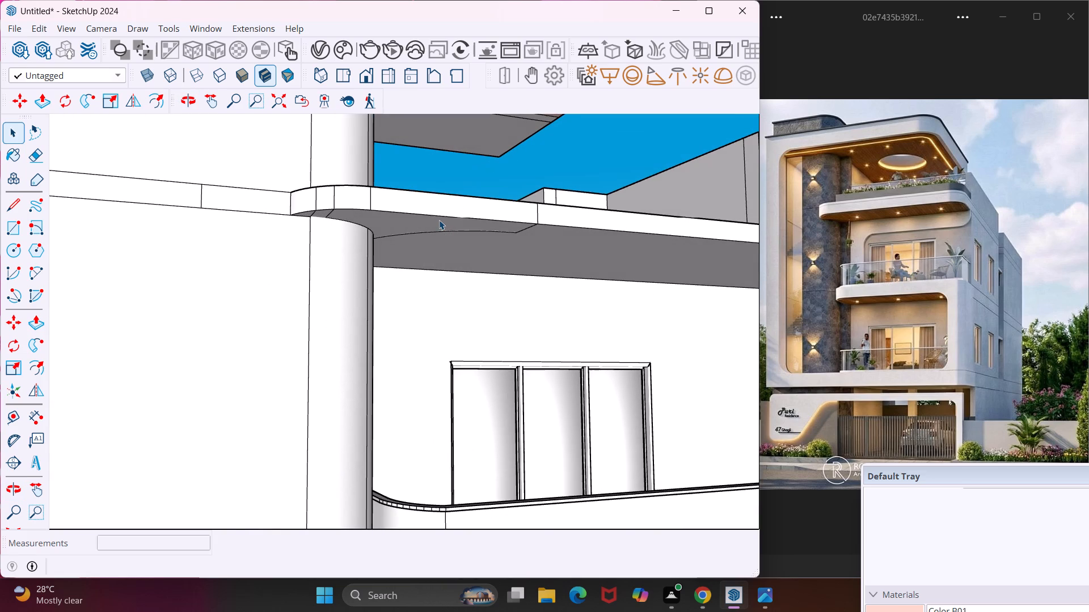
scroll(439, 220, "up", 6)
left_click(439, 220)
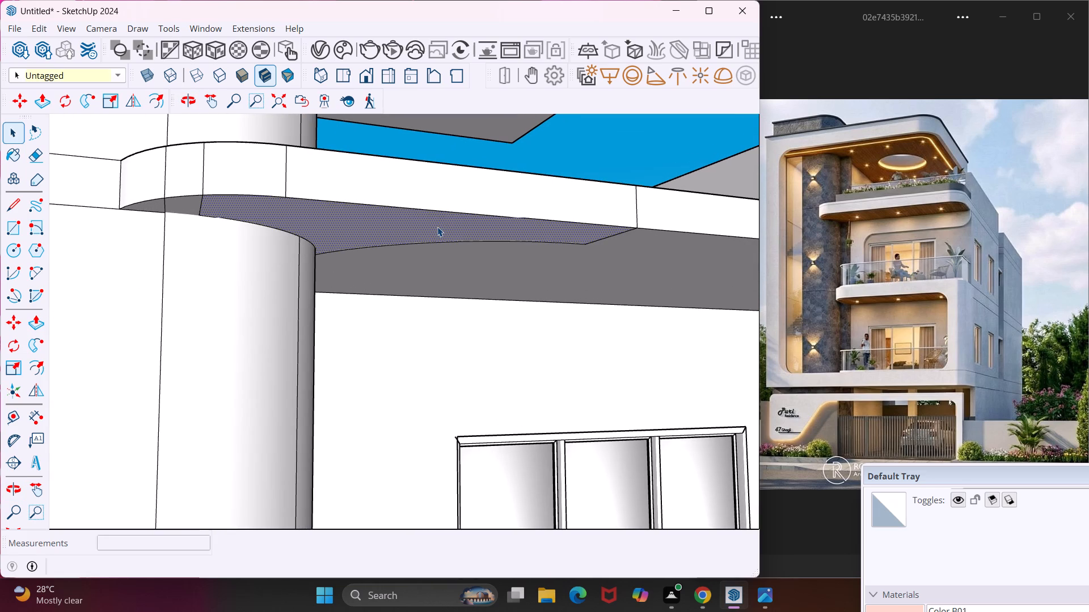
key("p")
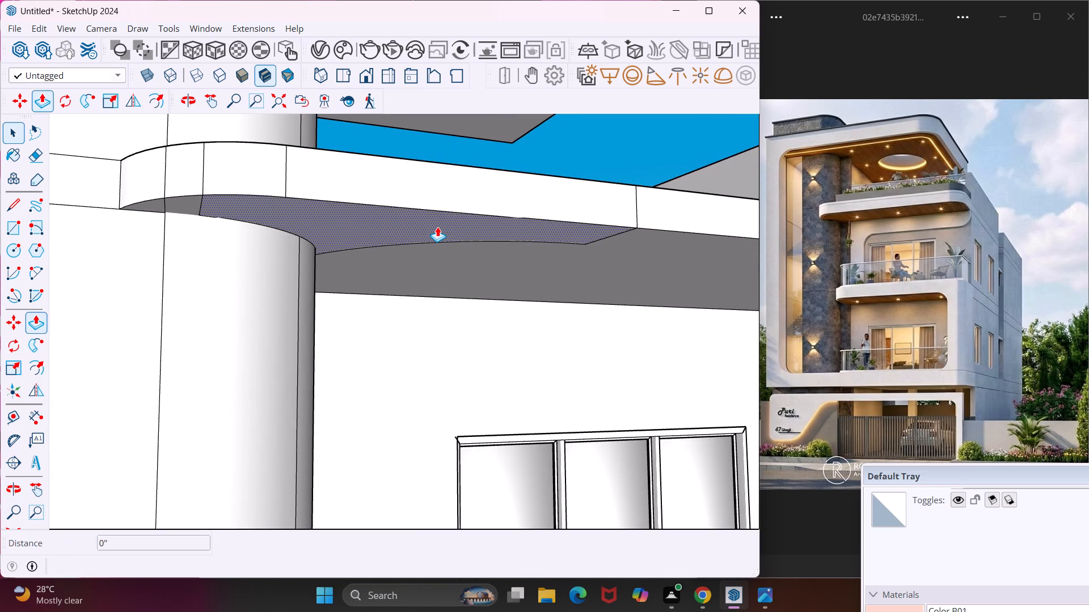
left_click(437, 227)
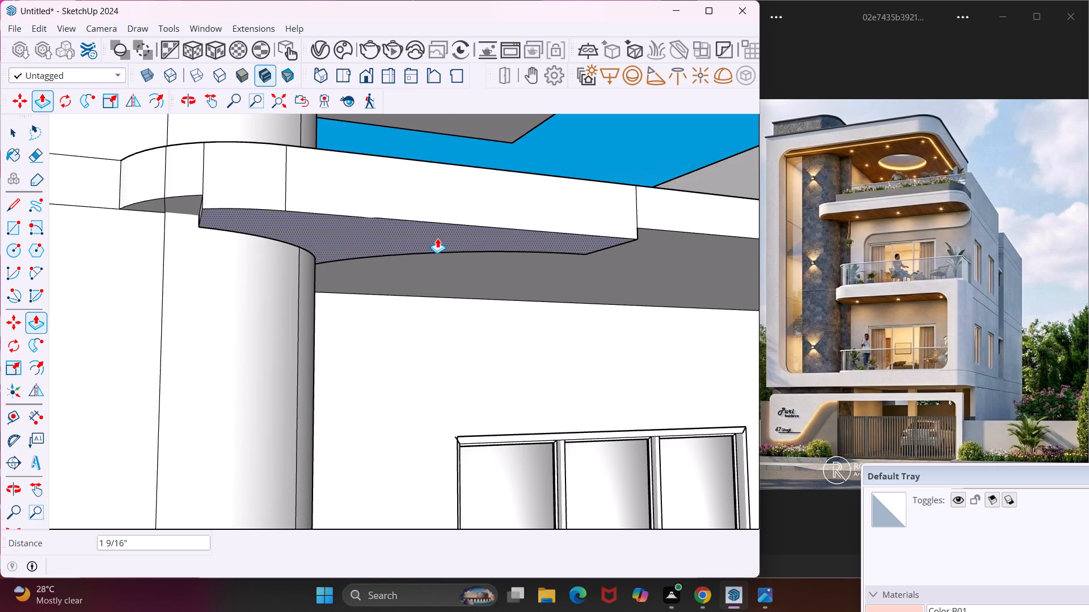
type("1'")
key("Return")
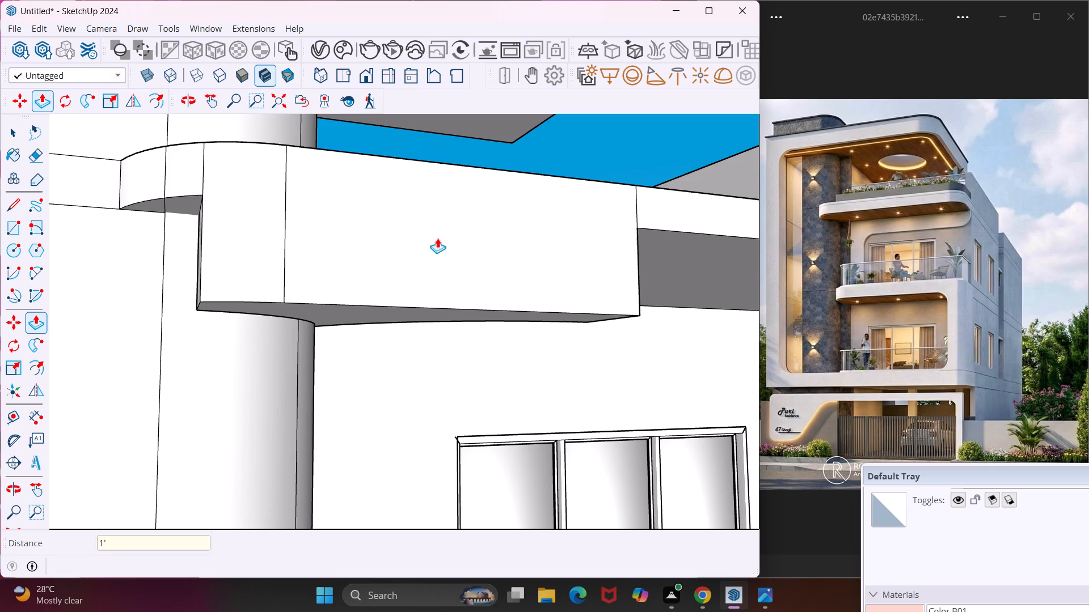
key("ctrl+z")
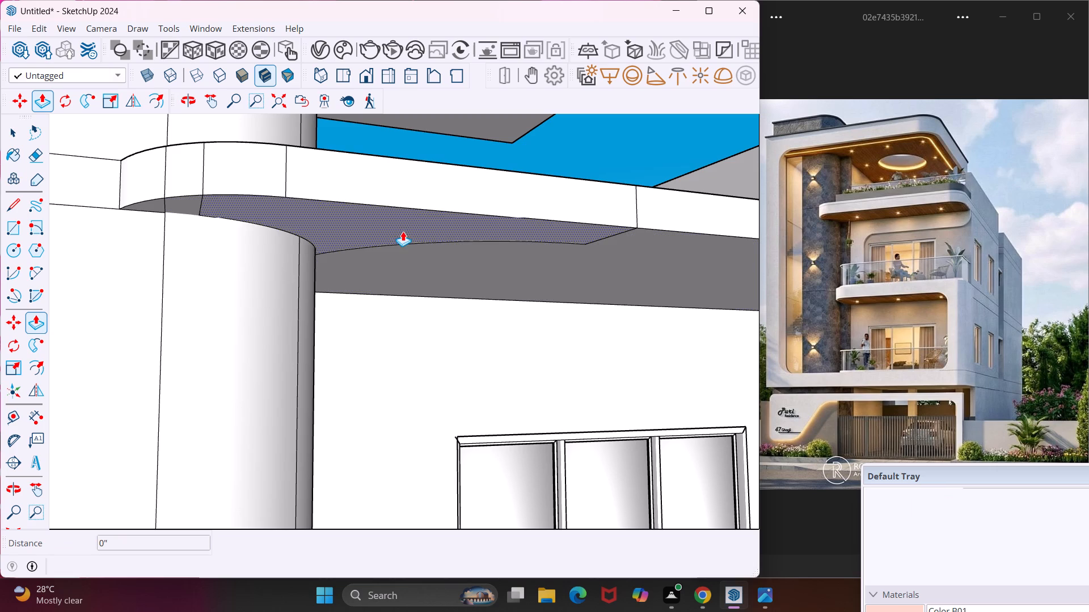
Push/Pull the corner infill's underside down by 6".
left_click(403, 229)
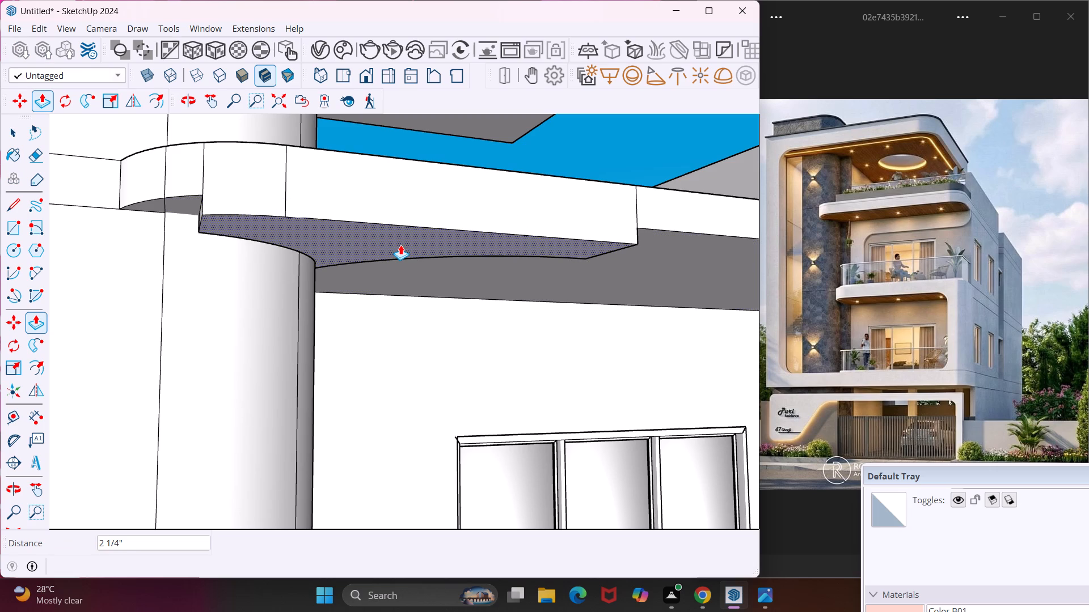
type("6\"")
key("Return")
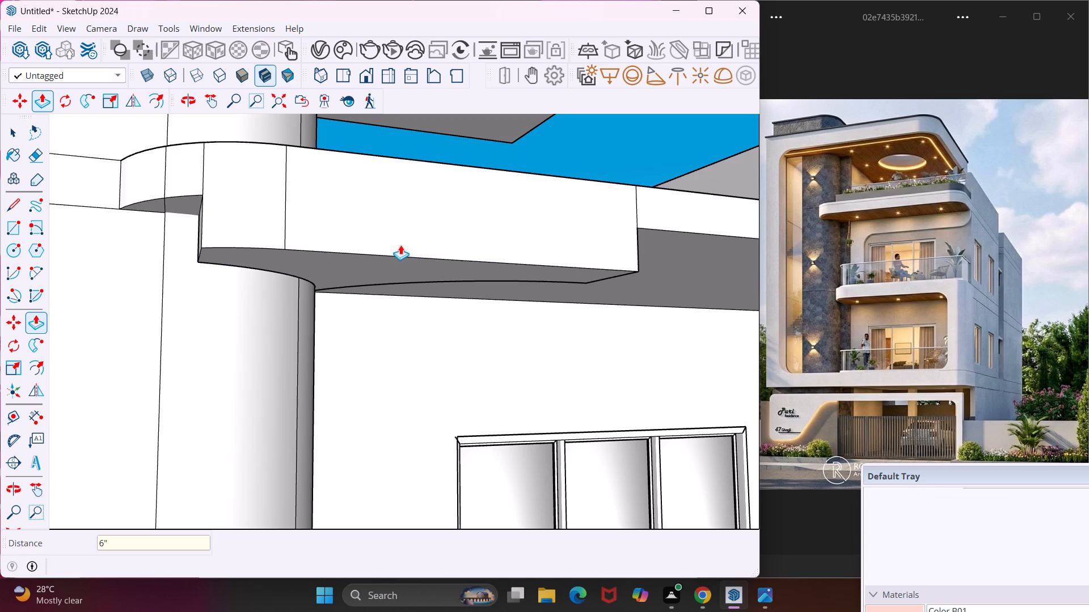
Push/Pull the main slab's underside above the upper balcony down by 6" to match the corner infill.
left_click(189, 202)
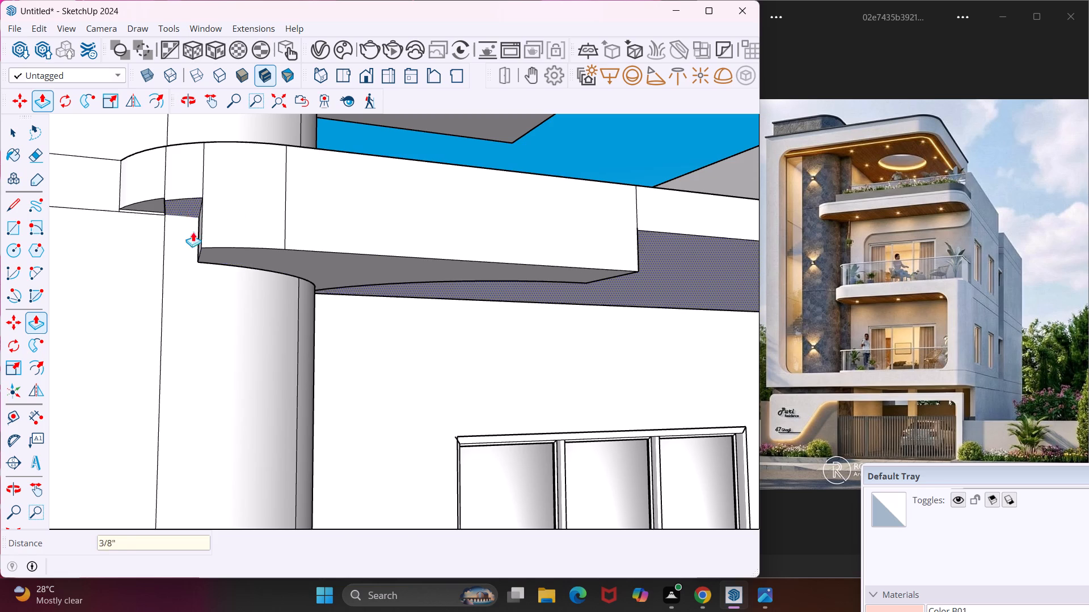
left_click(218, 252)
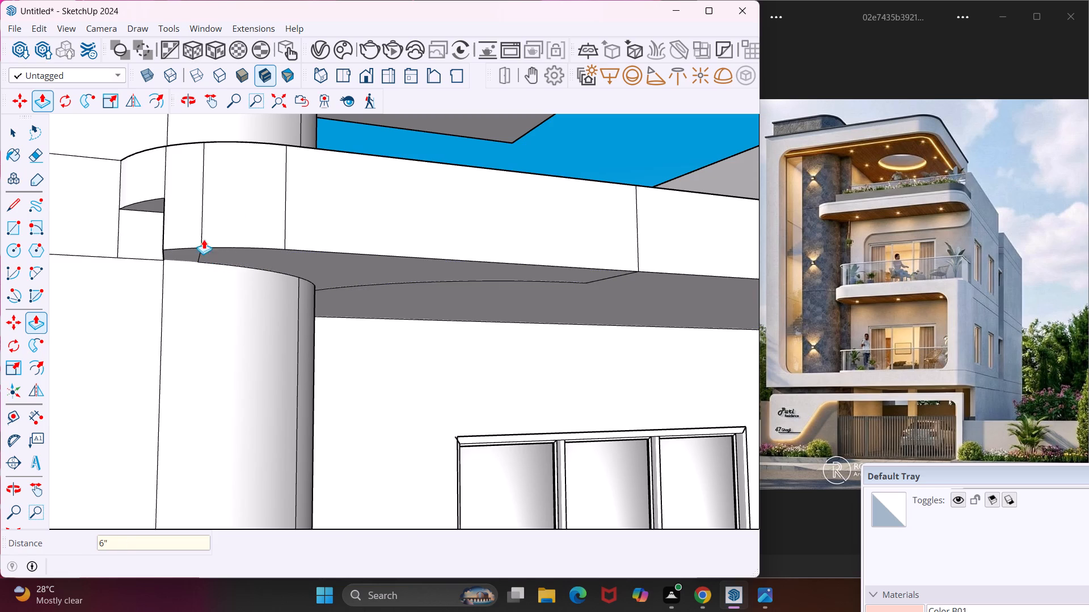
Push/Pull the small curved sliver of the slab's underside beside the tower down by 6".
left_click(155, 198)
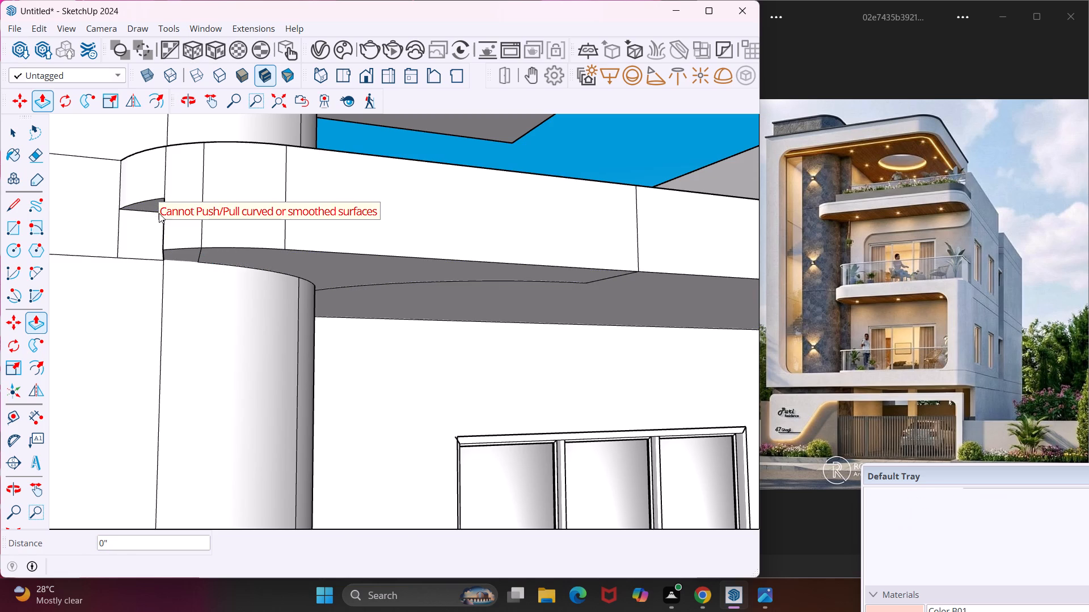
scroll(154, 209, "up", 4)
key("Escape")
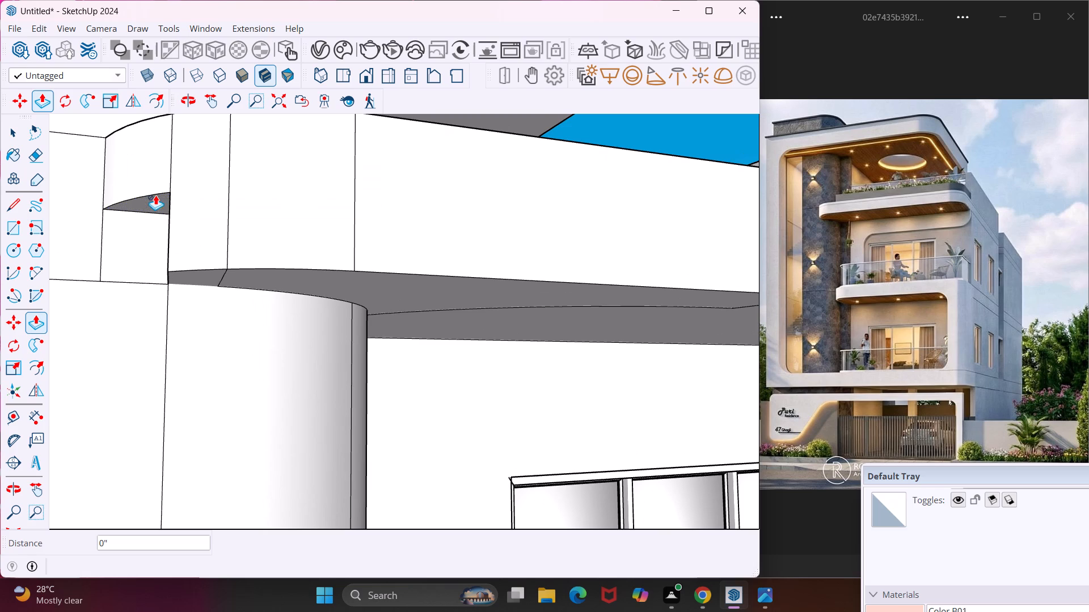
key("space")
left_click(153, 201)
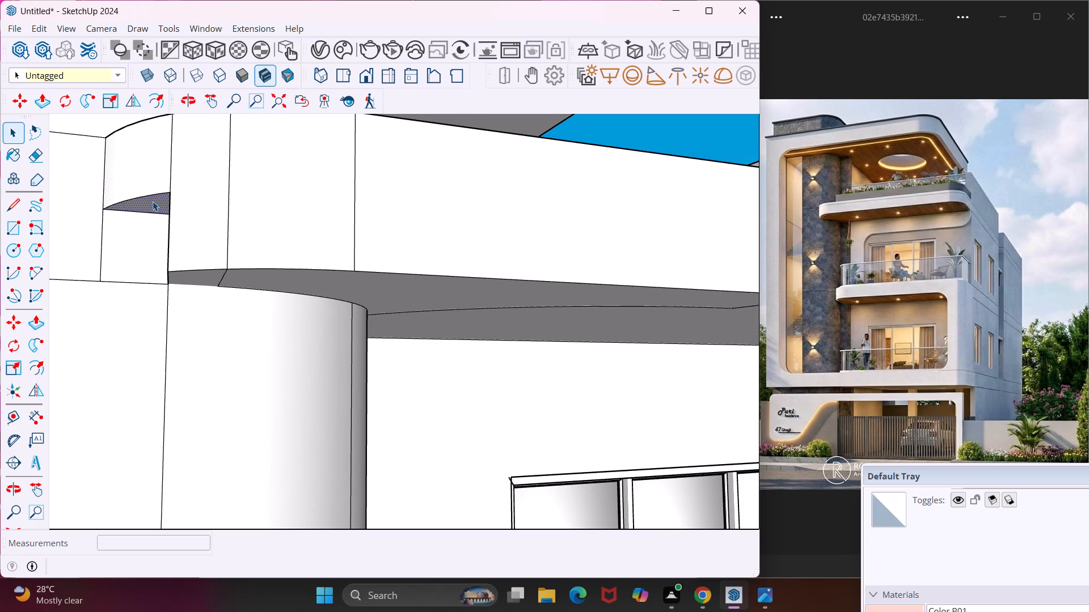
key("p")
left_click(153, 201)
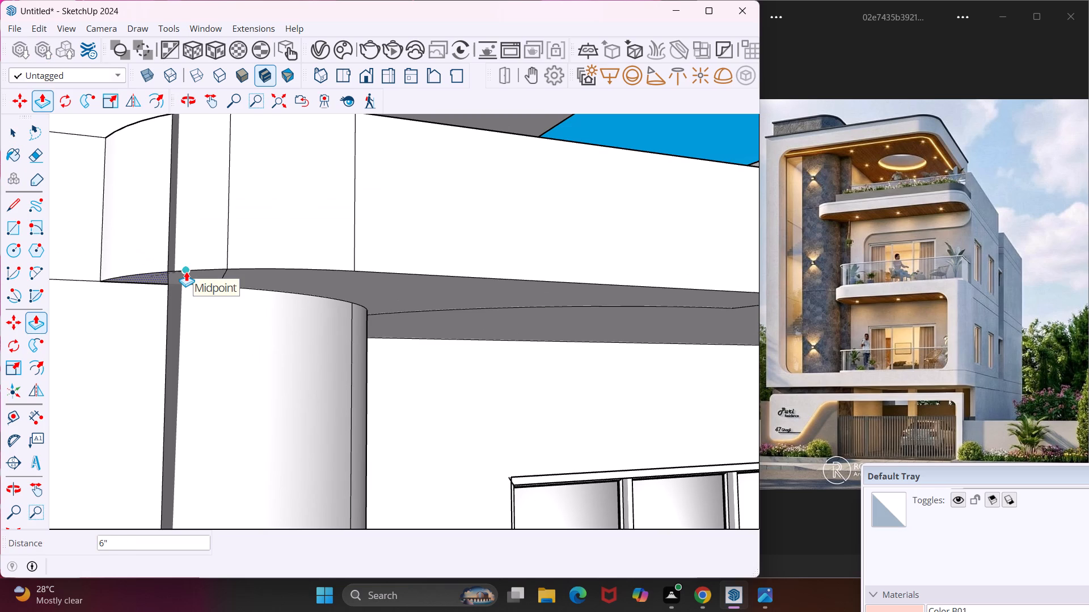
left_click(186, 271)
Push/Pull the raised underside strip at the slab's outer end, away from the tower, down by 6".
scroll(169, 262, "down", 13)
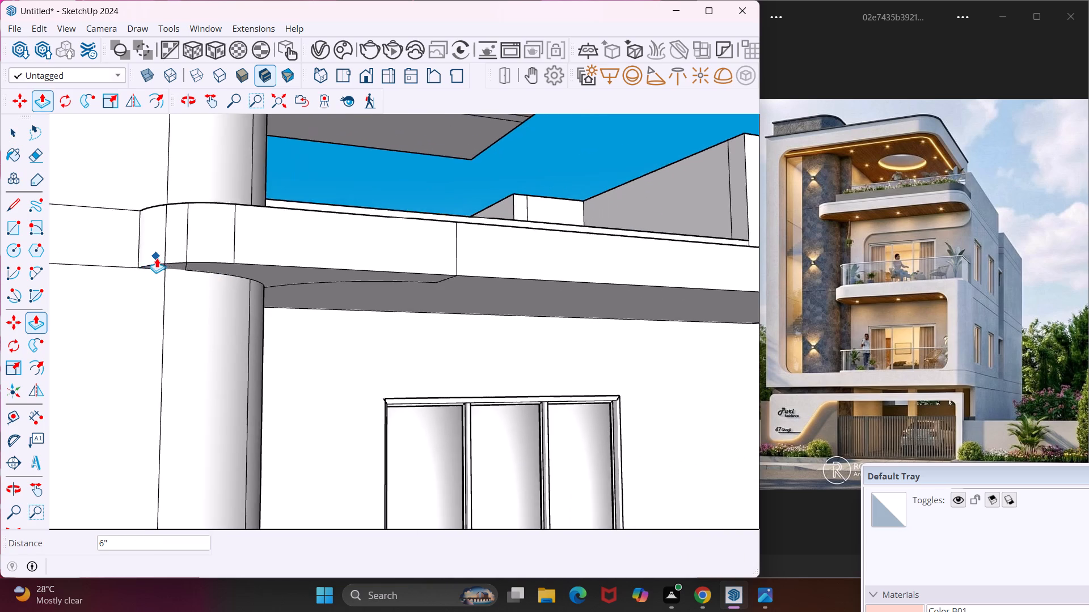
scroll(157, 258, "down", 7)
middle_click_drag(627, 276, 577, 276)
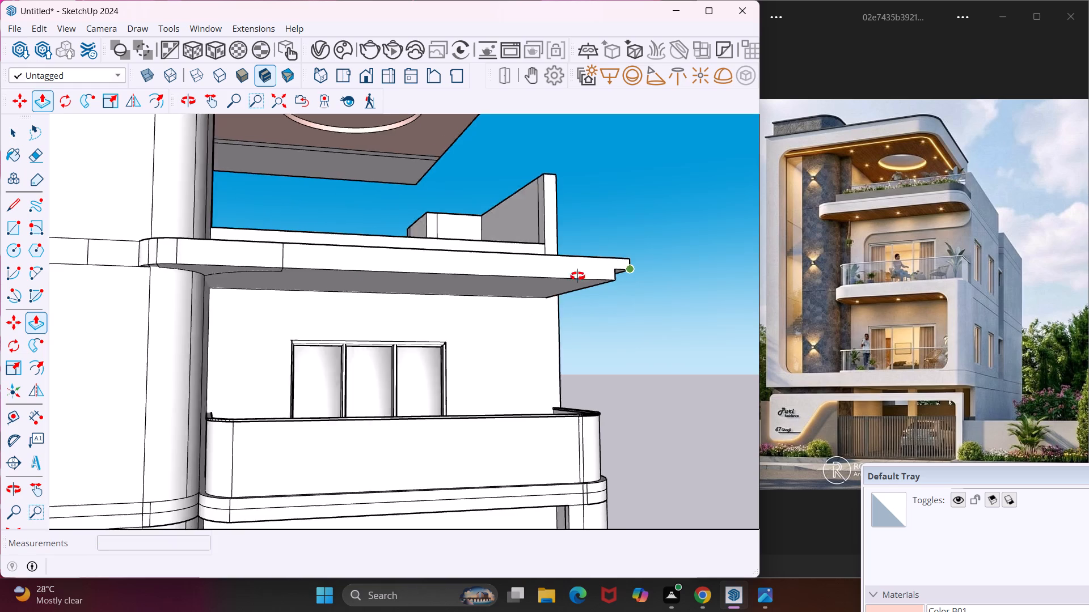
middle_click_drag(577, 276, 396, 233)
key("Escape")
key("space")
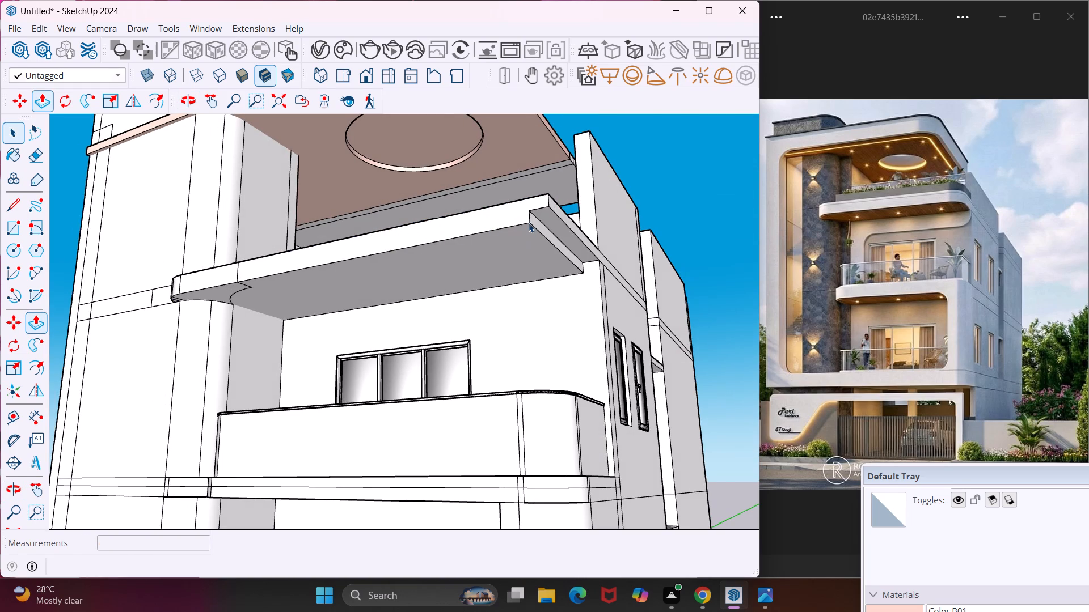
scroll(546, 220, "up", 8)
left_click(546, 219)
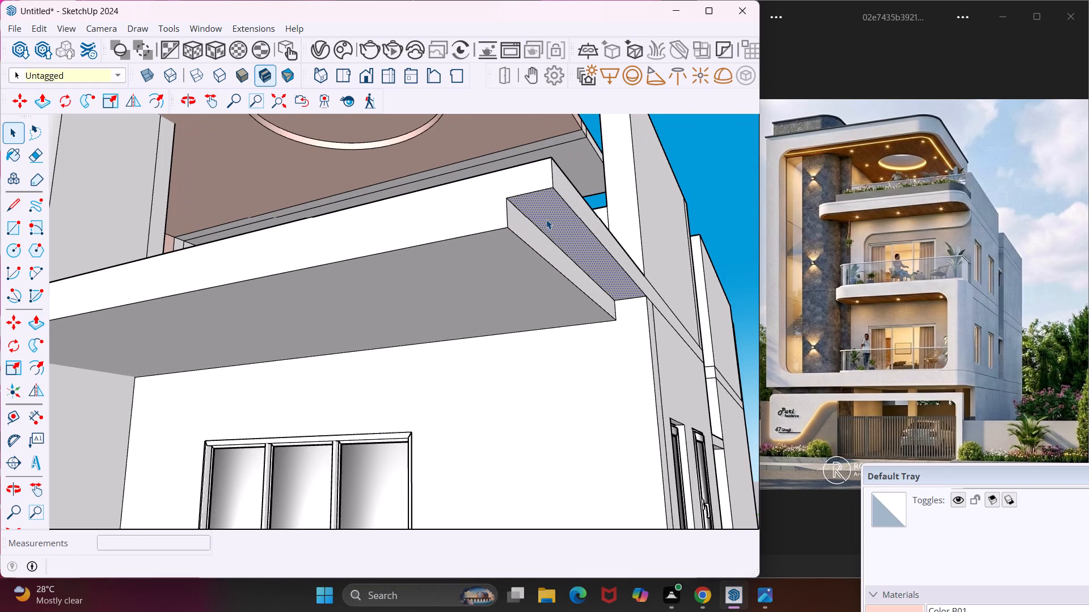
key("p")
left_click(546, 219)
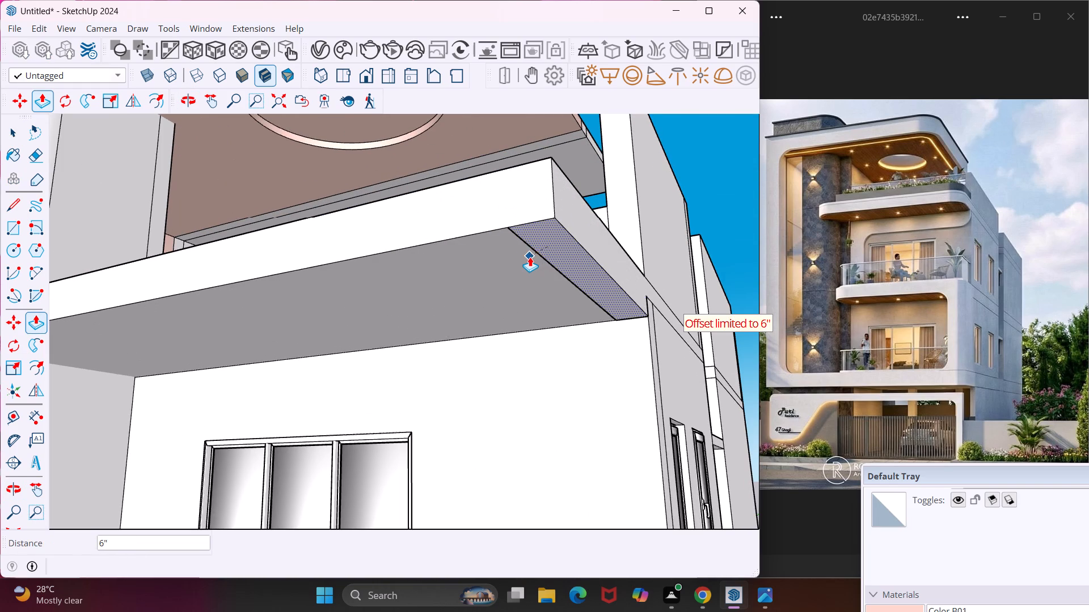
left_click(530, 257)
key("Escape")
key("space")
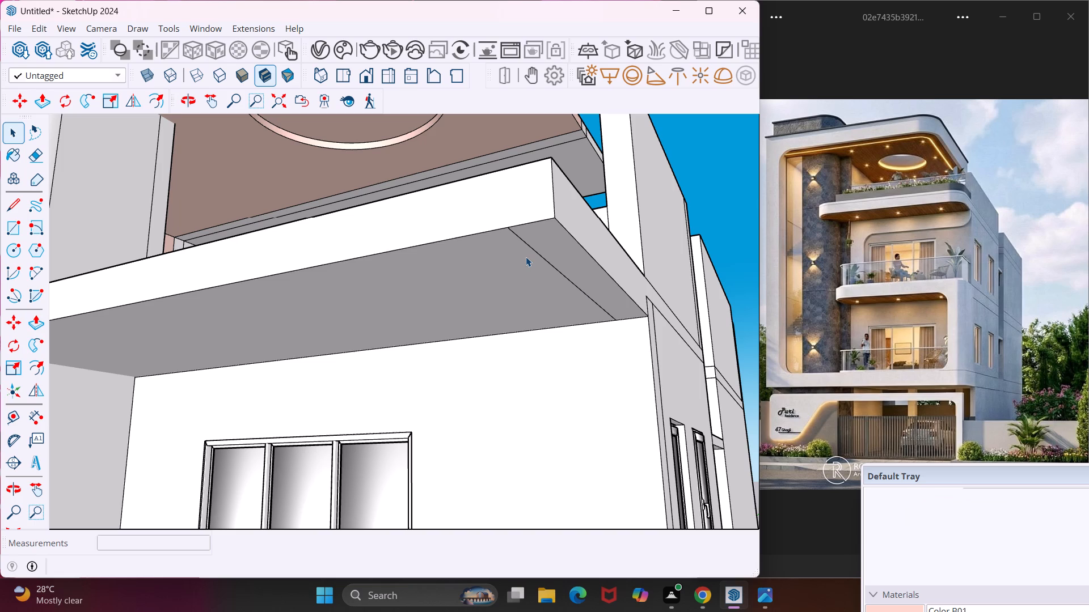
Draw a 2 Point Arc across the slab's outer top corner, from the front edge to the side edge.
scroll(451, 269, "down", 7)
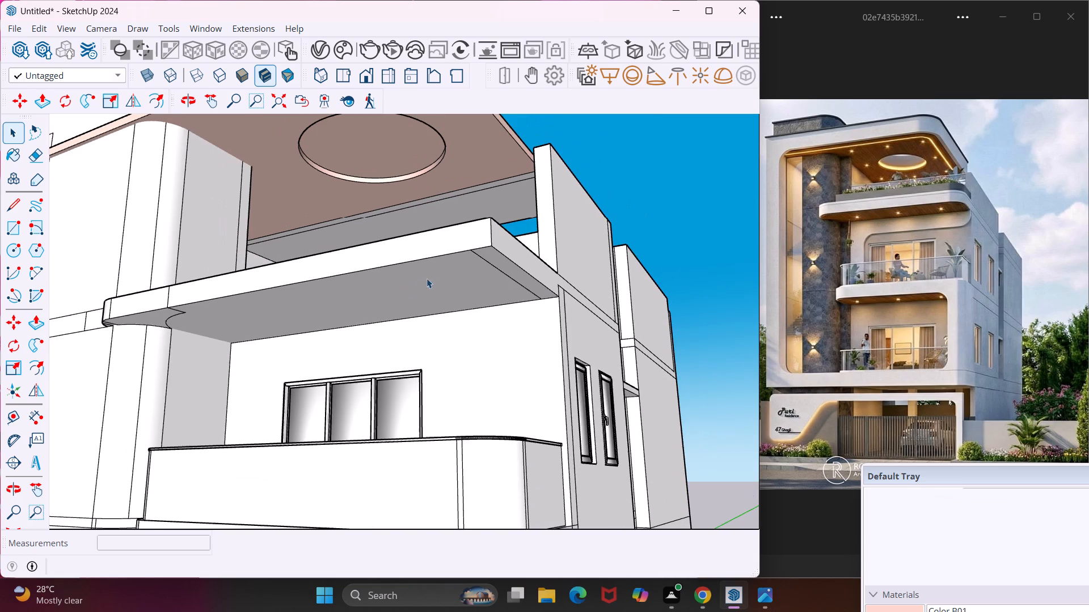
middle_click_drag(414, 212, 350, 397)
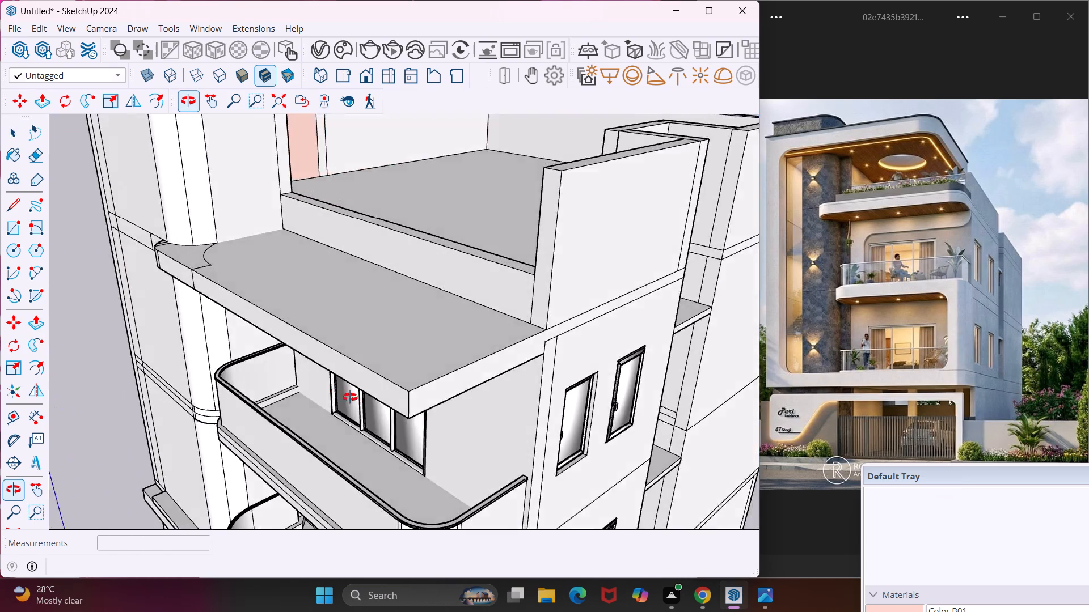
middle_click_drag(350, 397, 393, 409)
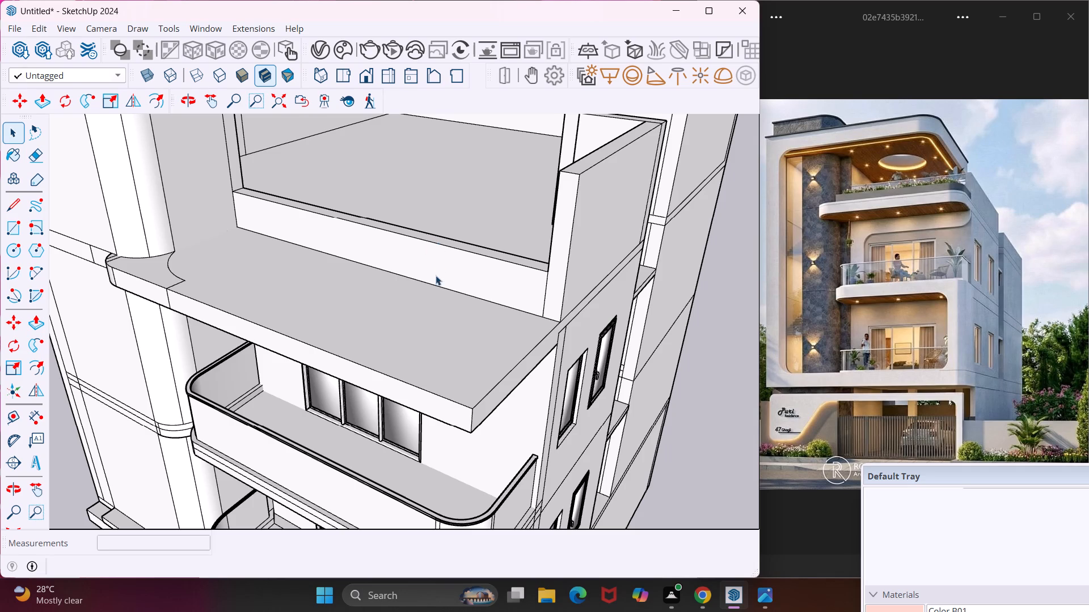
middle_click_drag(436, 275, 578, 300)
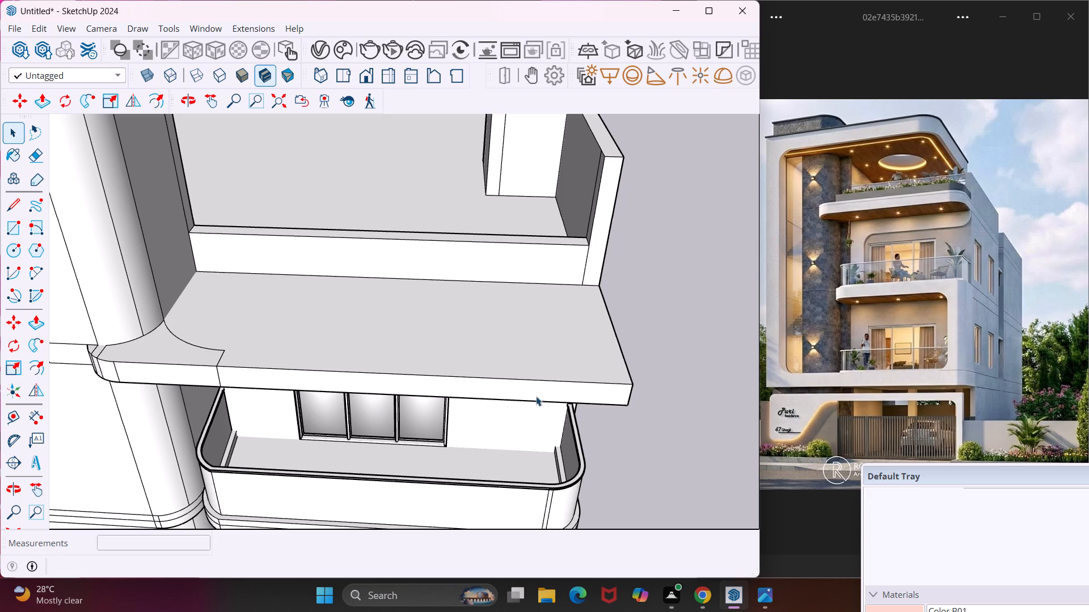
middle_click_drag(632, 384, 464, 396)
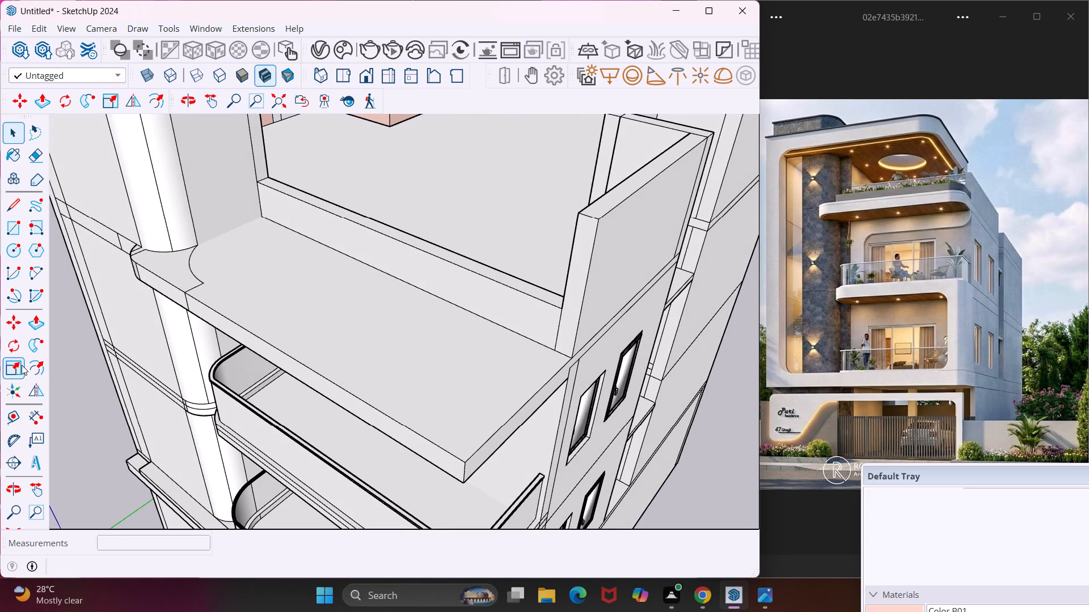
left_click(32, 269)
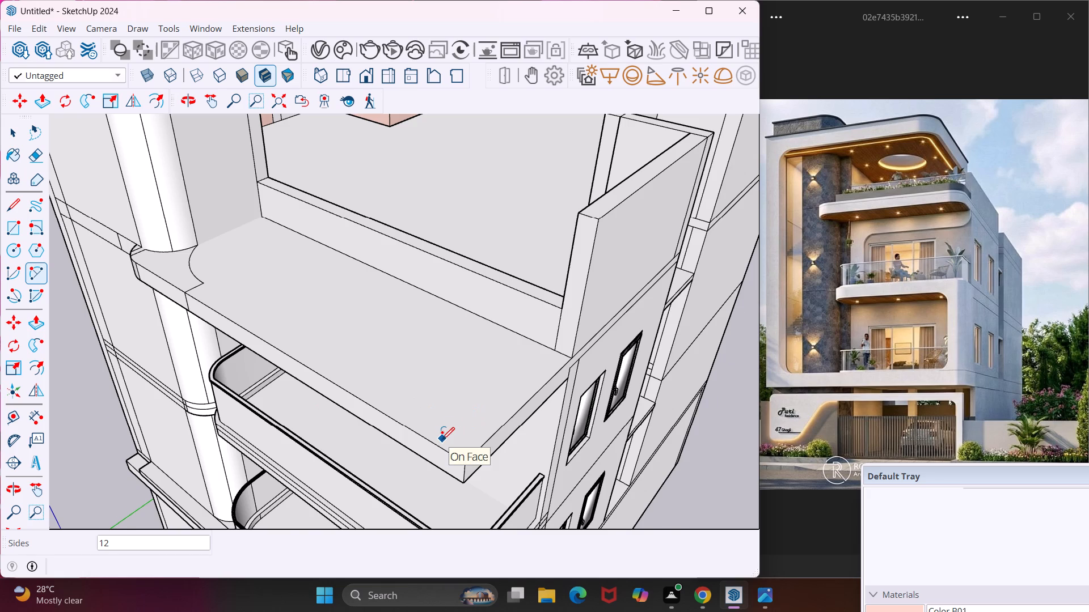
scroll(442, 440, "up", 5)
left_click(427, 448)
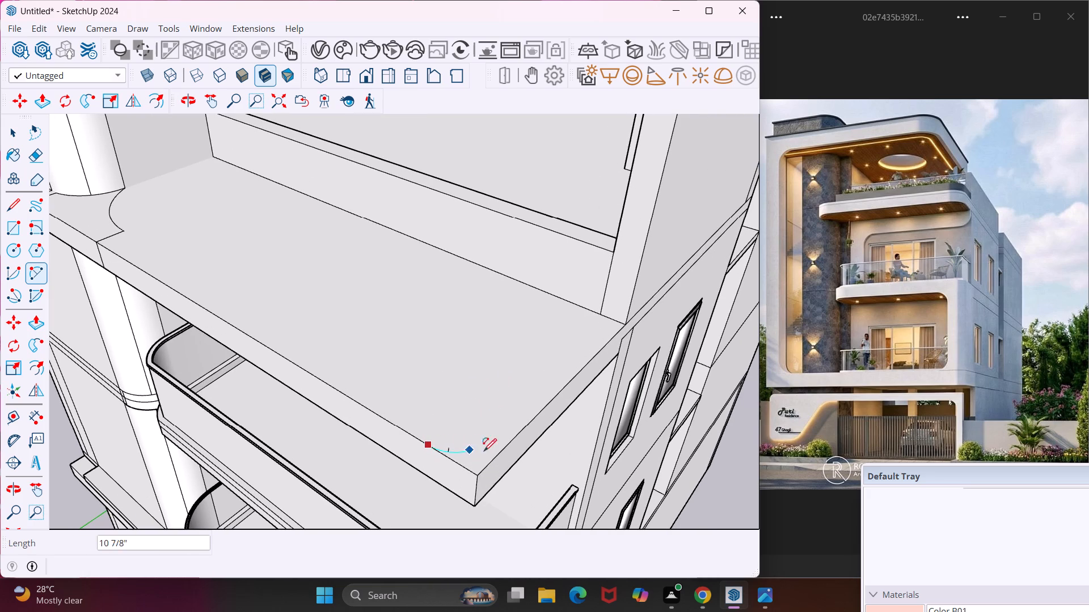
left_click(511, 445)
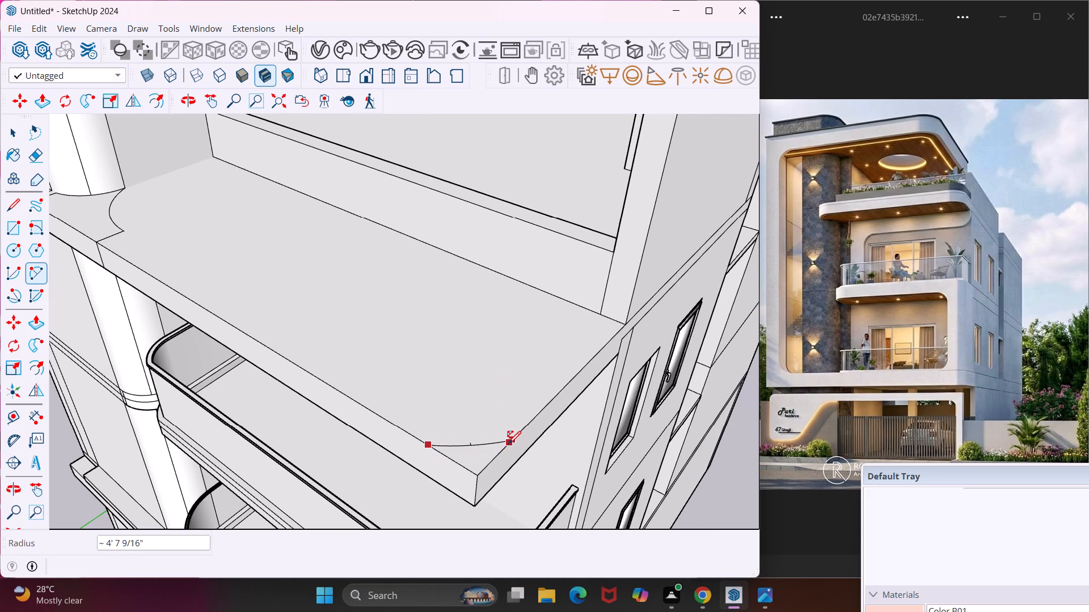
left_click(495, 454)
key("Escape")
key("space")
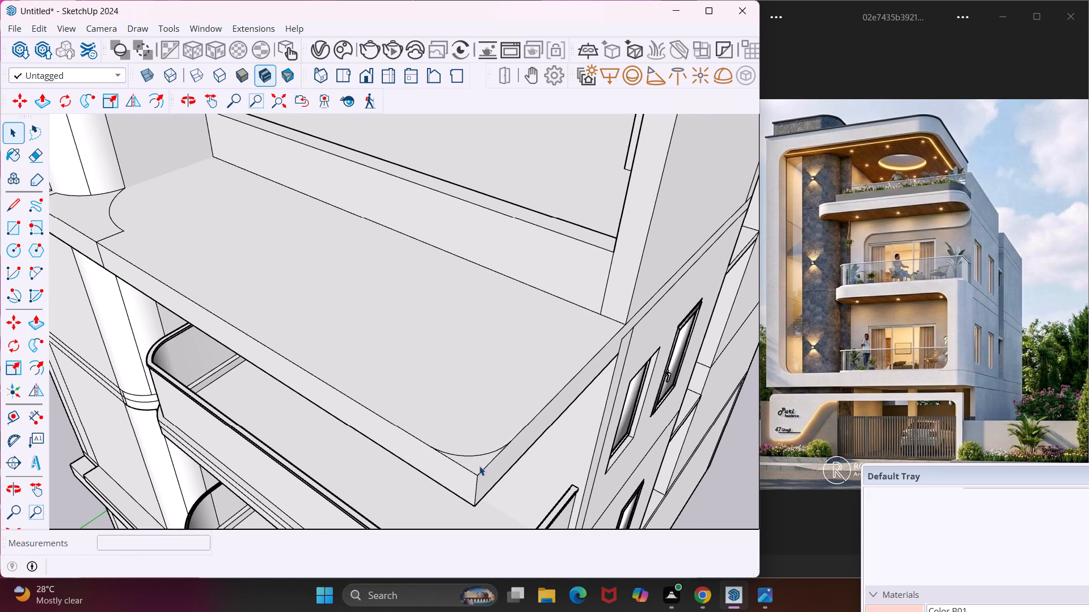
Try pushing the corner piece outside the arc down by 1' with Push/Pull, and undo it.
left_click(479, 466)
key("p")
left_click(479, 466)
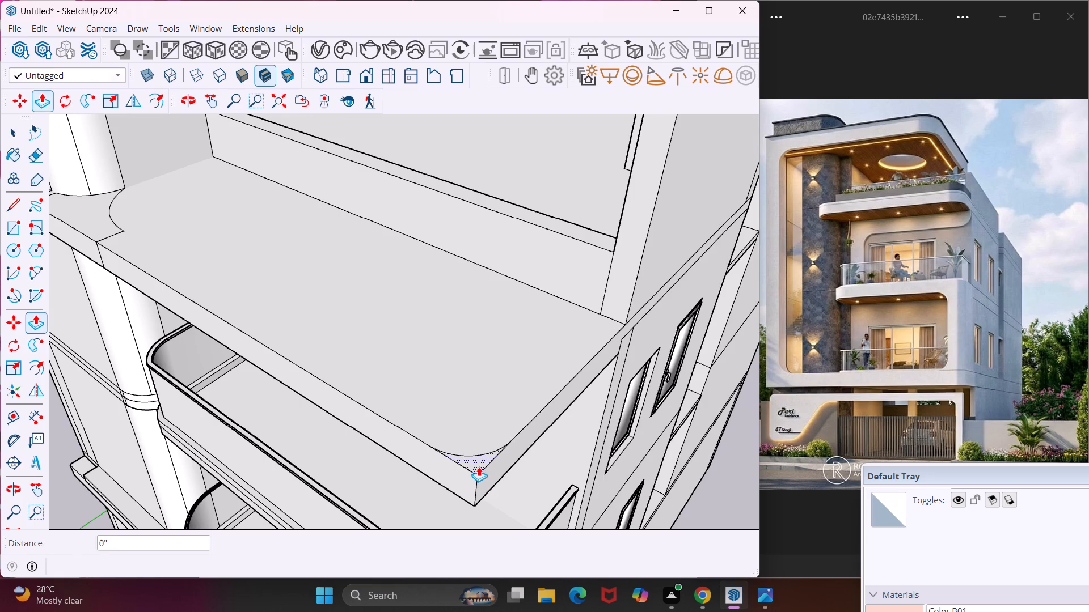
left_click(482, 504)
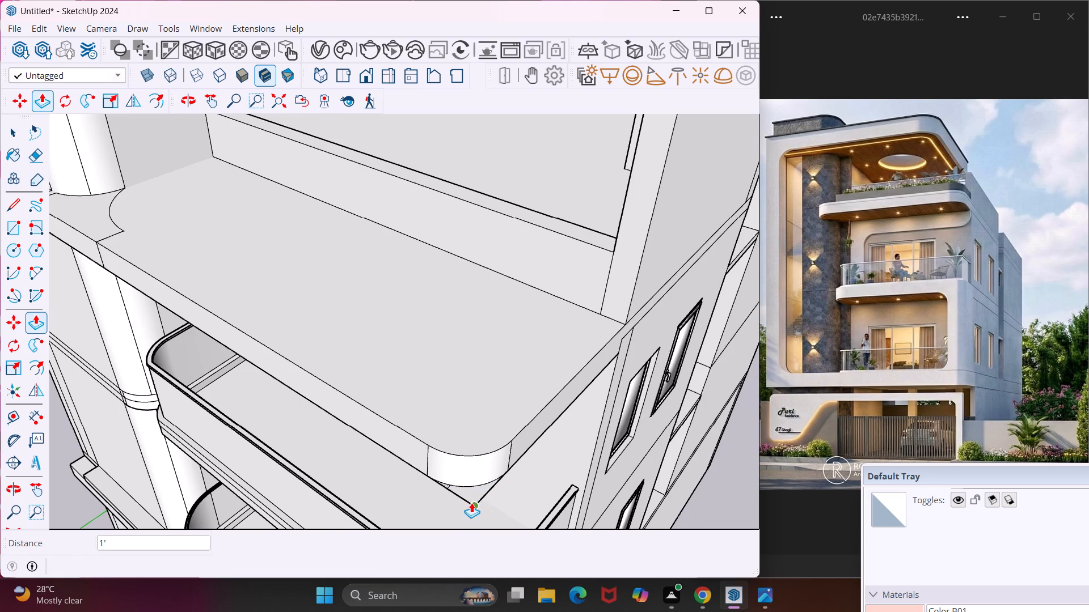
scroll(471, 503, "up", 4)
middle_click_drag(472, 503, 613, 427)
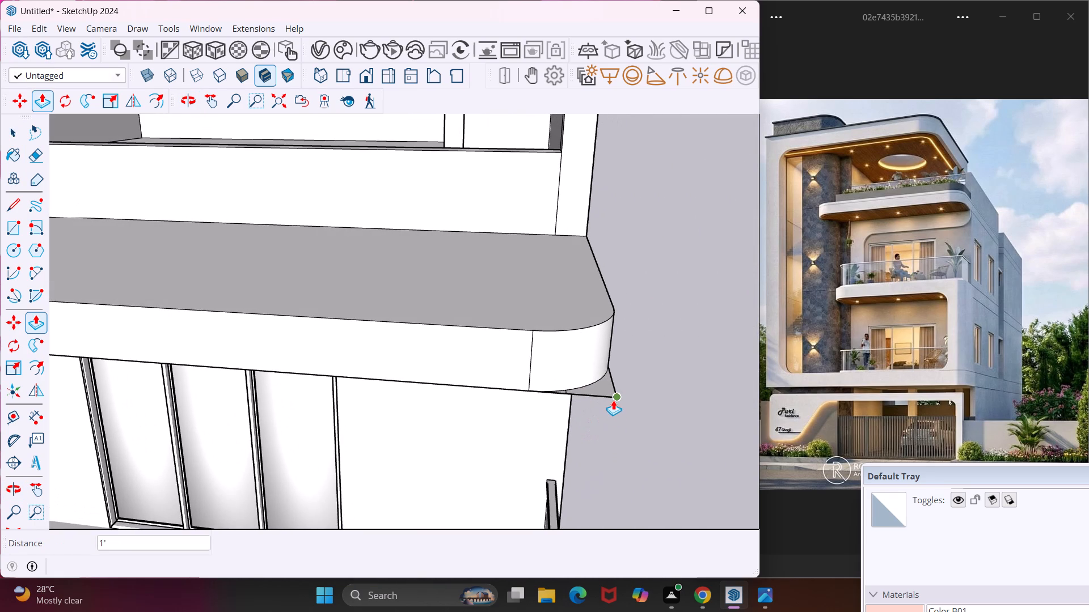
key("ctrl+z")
Push/Pull the corner piece outside the arc down by 1' through the slab's full thickness.
left_click(610, 322)
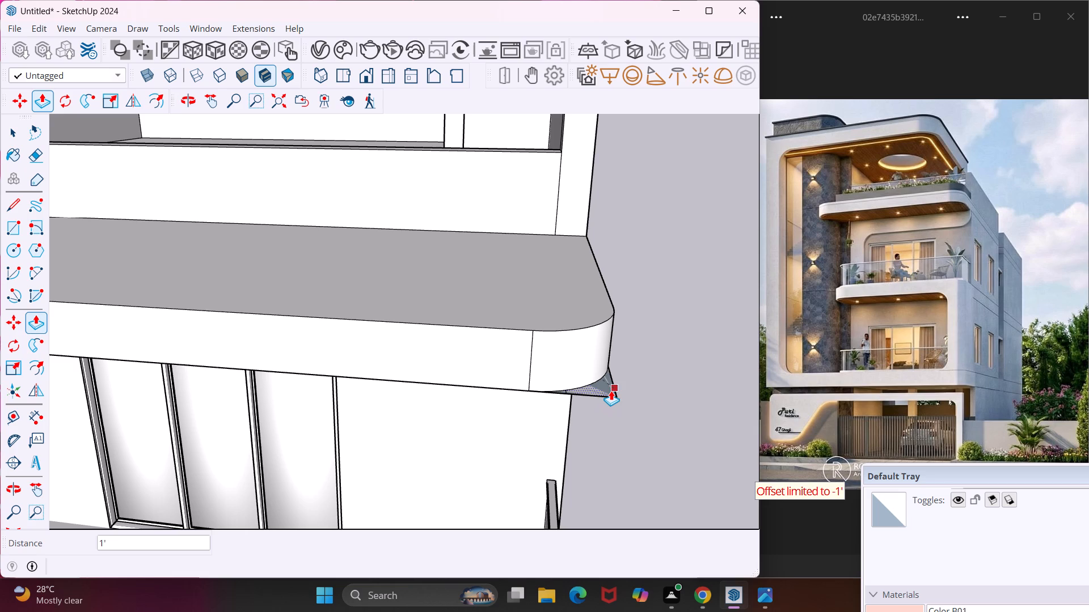
left_click(611, 390)
middle_click_drag(611, 390, 672, 356)
key("Escape")
key("space")
Delete the leftover triangular face and its two outer edges beneath the slab's rounded corner.
scroll(647, 343, "up", 1)
middle_click_drag(647, 343, 659, 372)
left_click(656, 367)
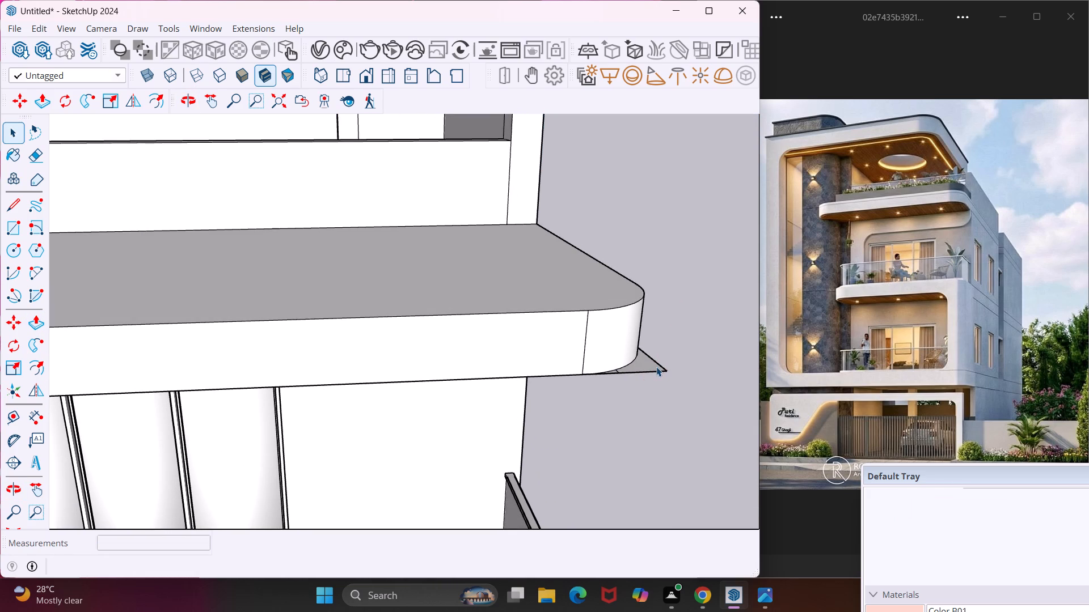
key("Delete")
scroll(658, 371, "up", 1)
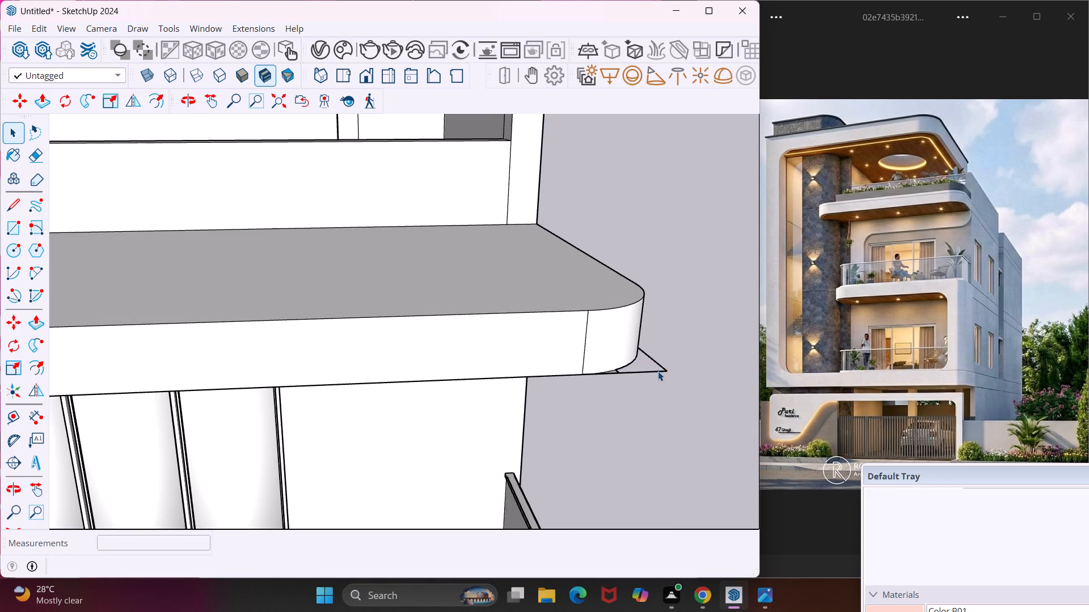
scroll(658, 371, "up", 2)
left_click(658, 372)
key("Delete")
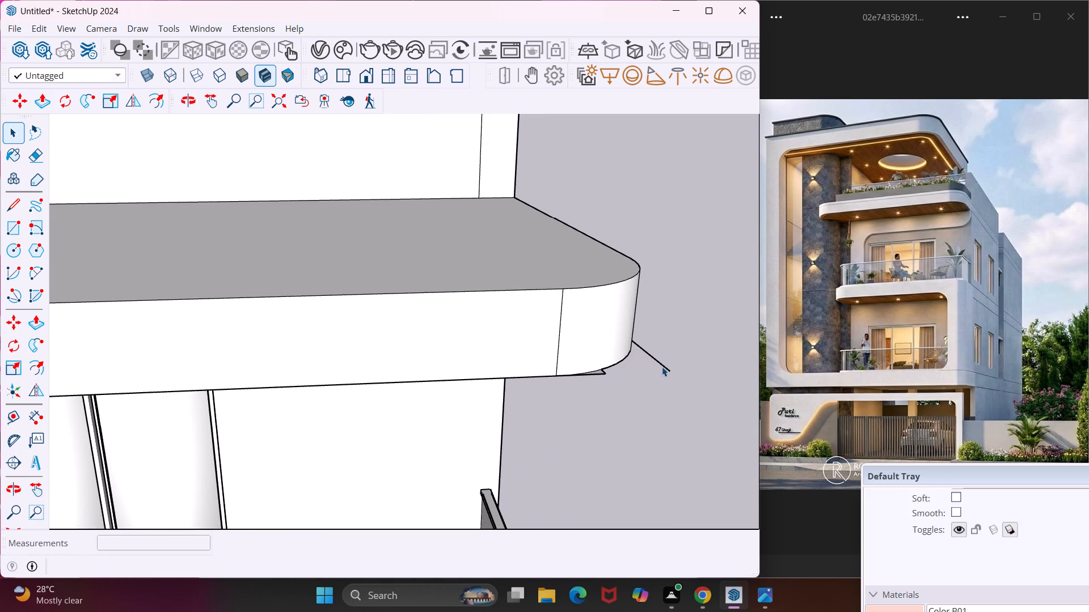
left_click(664, 364)
key("Delete")
Delete the remaining sliver face and its two stray edges under the slab's rounded corner.
scroll(603, 377, "up", 4)
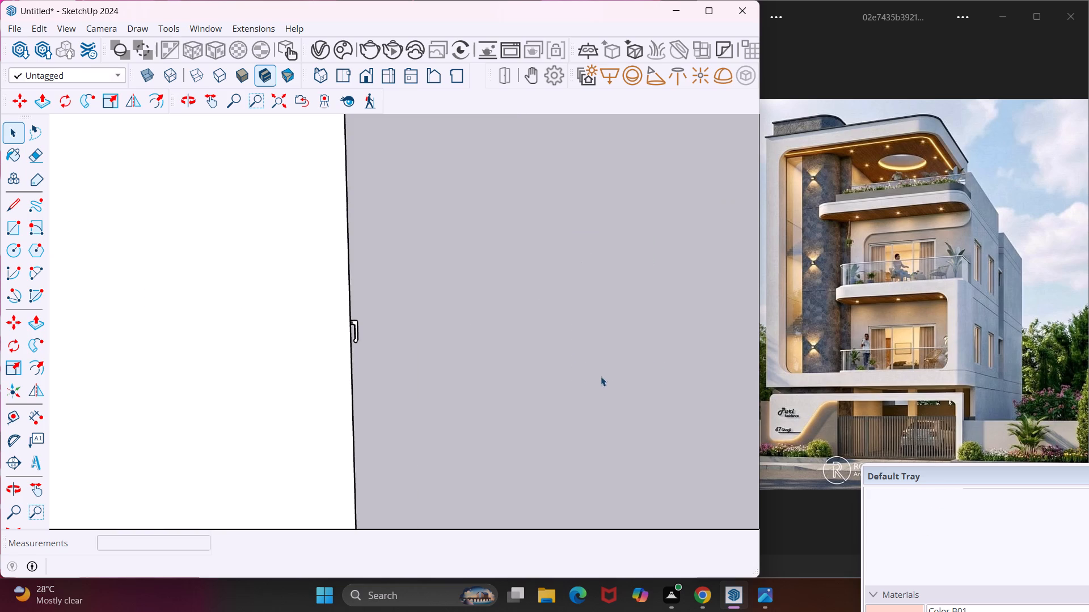
scroll(595, 376, "down", 4)
scroll(595, 376, "up", 2)
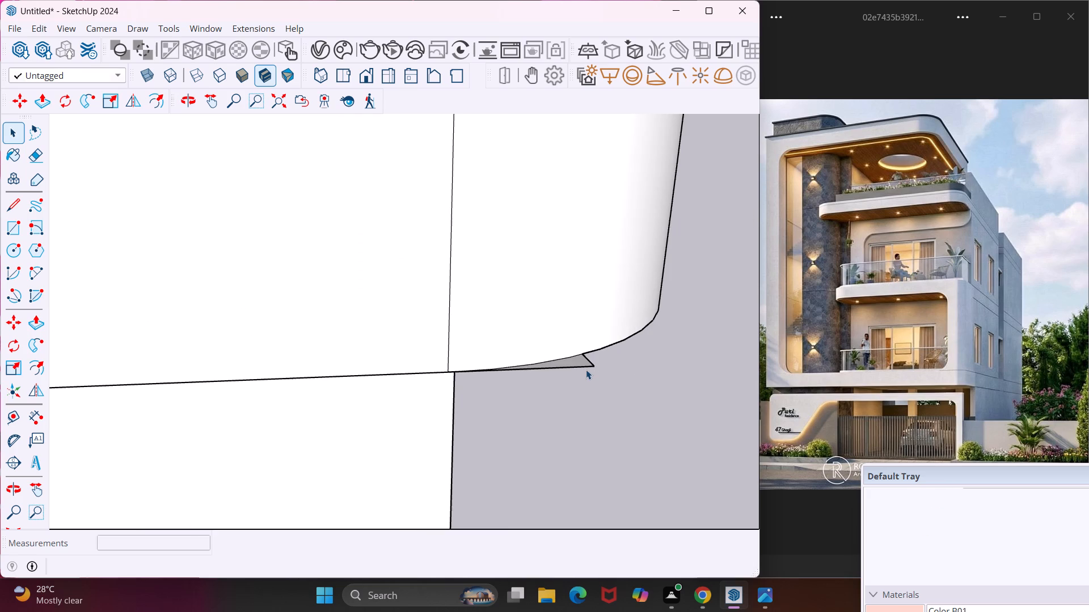
left_click(586, 365)
key("Delete")
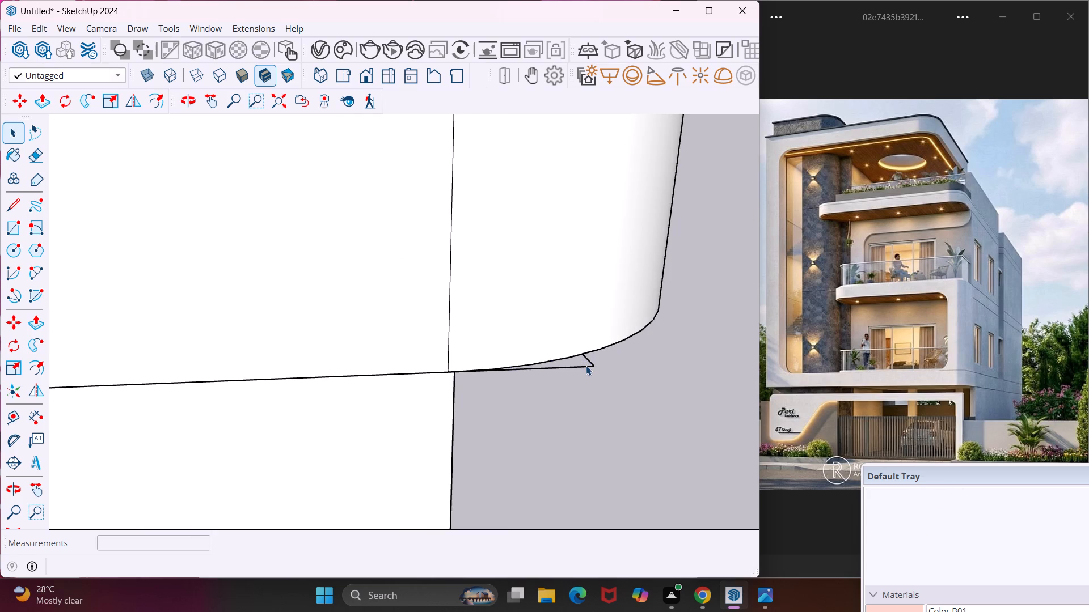
left_click(586, 365)
left_click(586, 366)
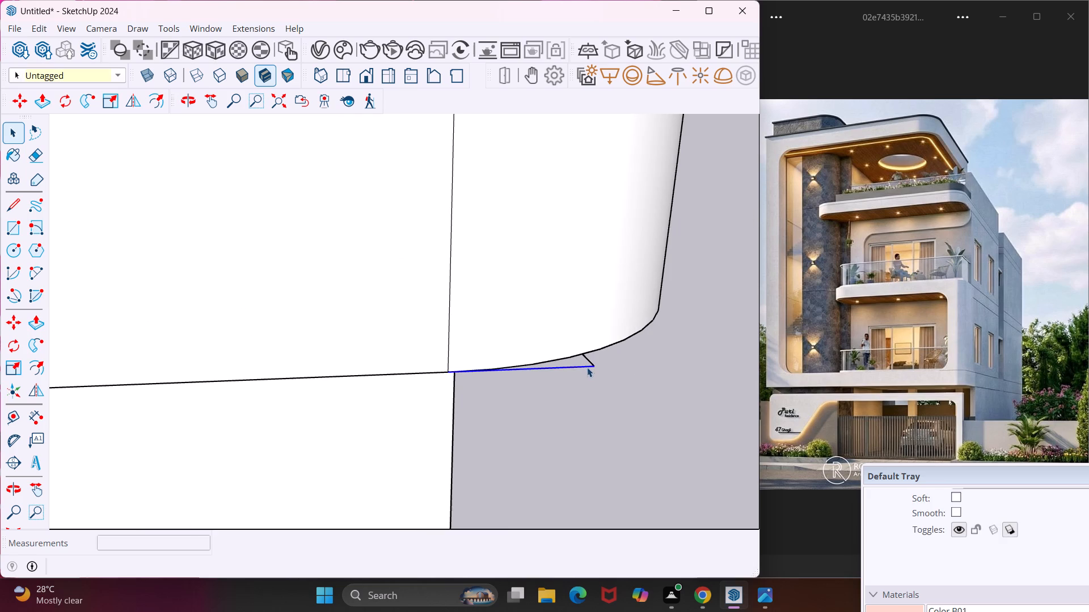
key("Delete")
left_click(593, 363)
key("Delete")
middle_click_drag(601, 364, 553, 386)
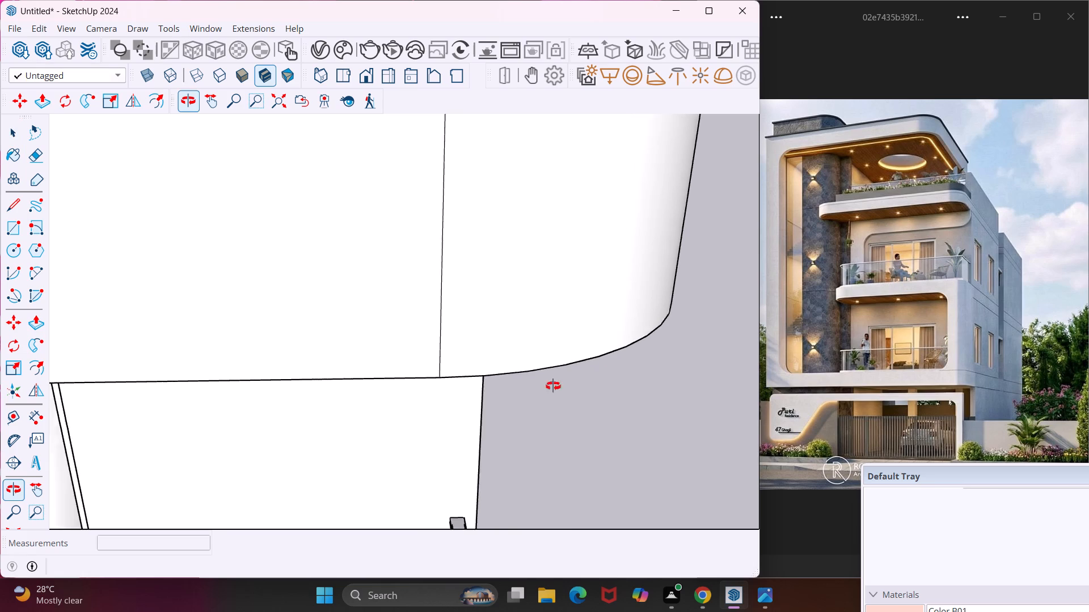
middle_click_drag(553, 386, 518, 403)
Offset the outline of the rounded slab's top face inward by about 1' 3/4".
scroll(475, 405, "down", 9)
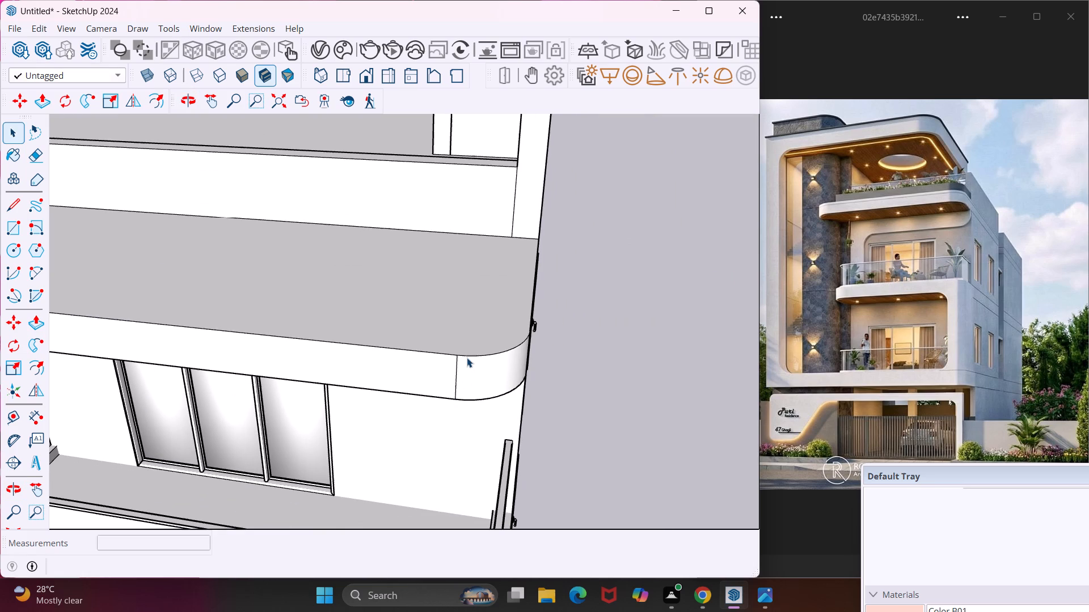
left_click(448, 336)
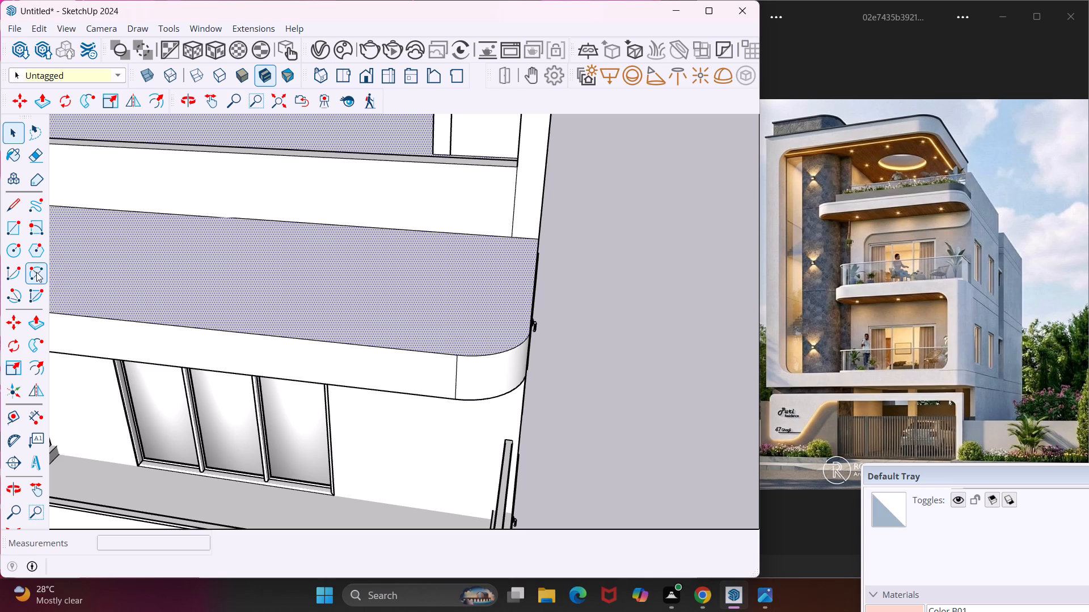
left_click(32, 365)
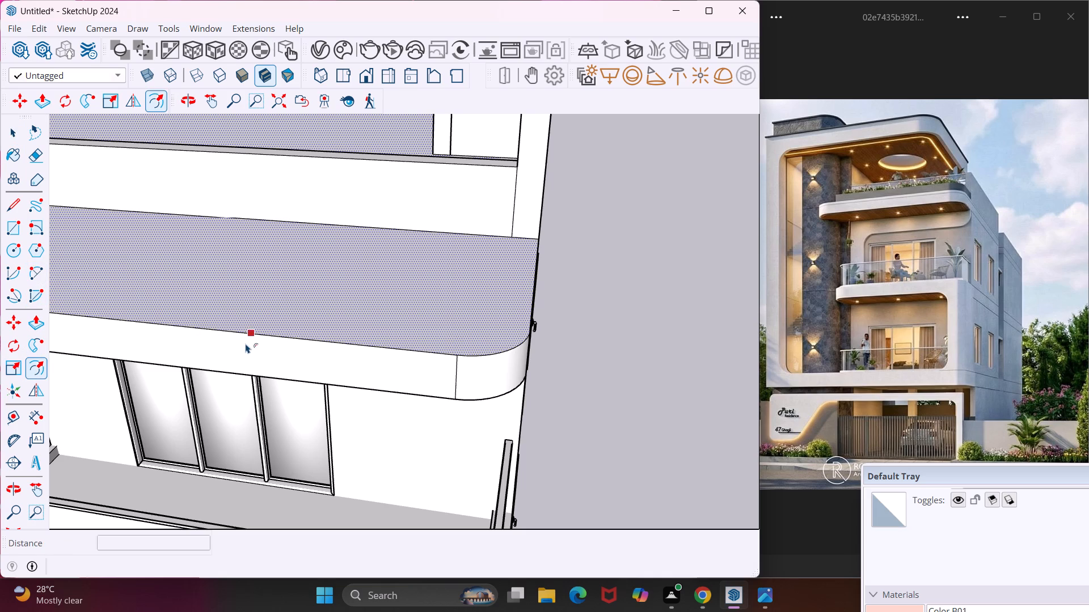
left_click(250, 343)
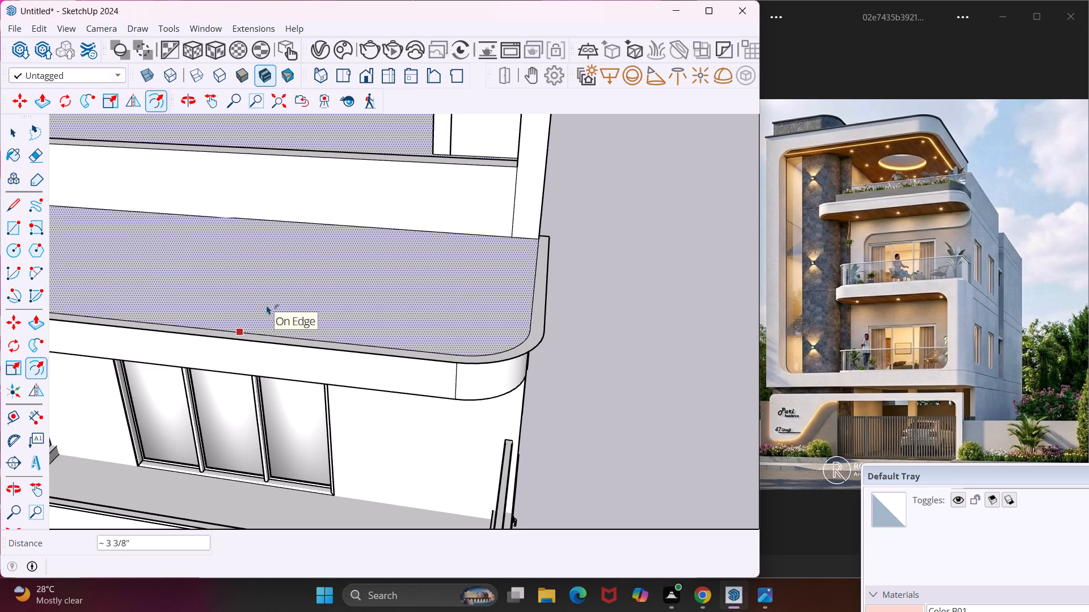
key("Escape")
key("ctrl+z")
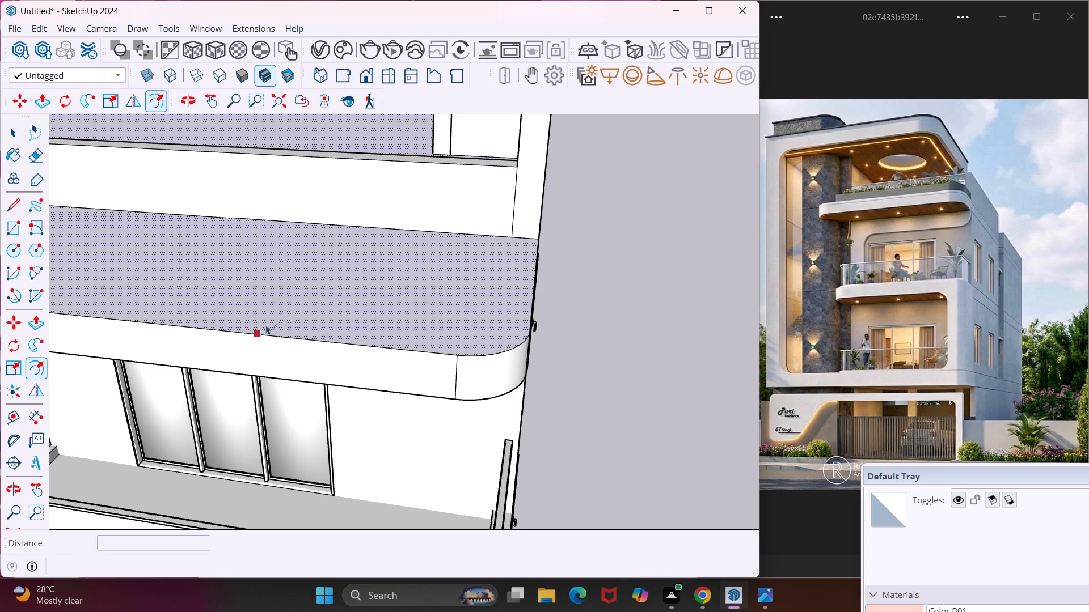
left_click(267, 330)
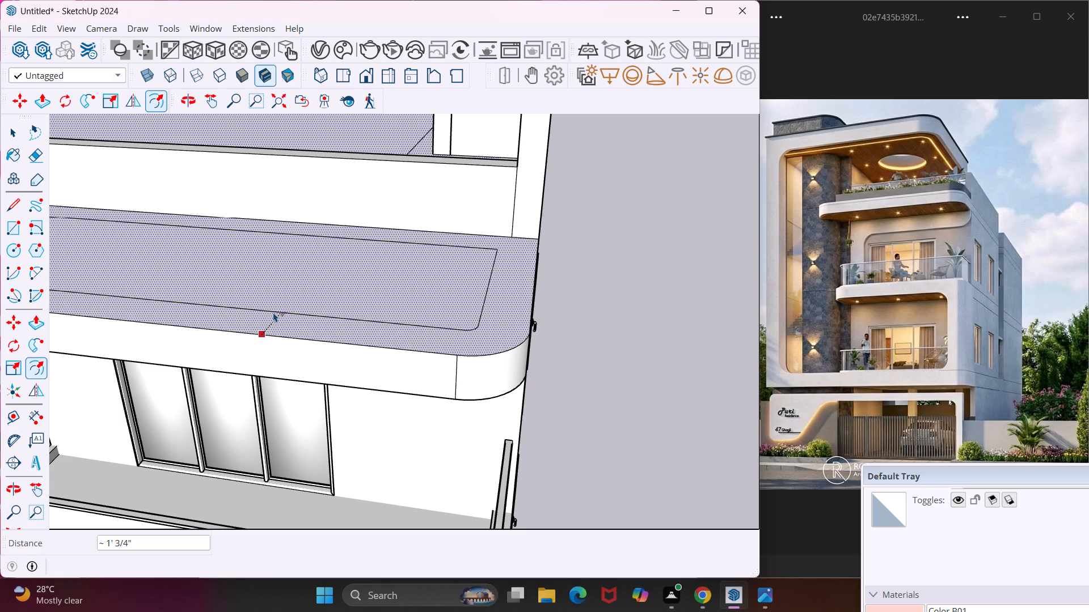
left_click(273, 312)
key("Escape")
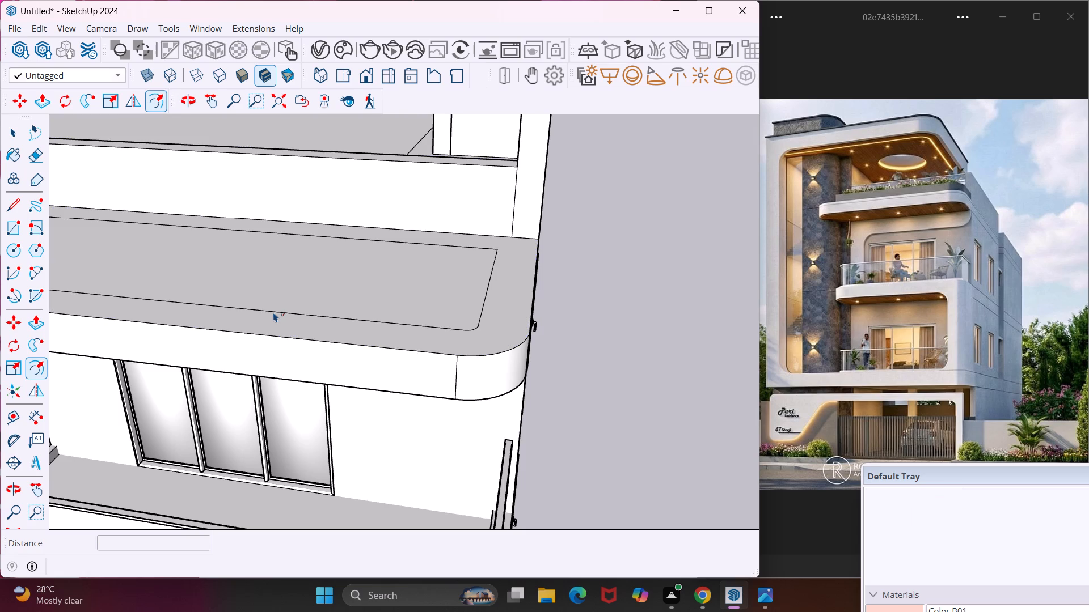
Draw a line about 1' 3/4" long from the notch corner of the offset outline to the nearby arc's end on the slab top.
key("space")
middle_click_drag(302, 316, 382, 320)
scroll(375, 308, "down", 5)
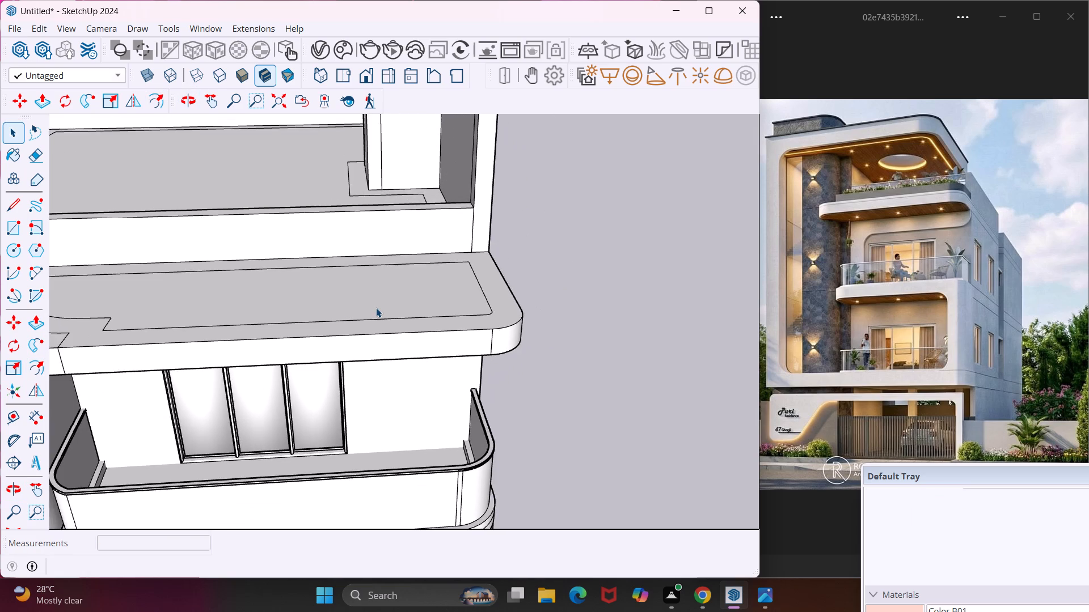
scroll(376, 308, "down", 5)
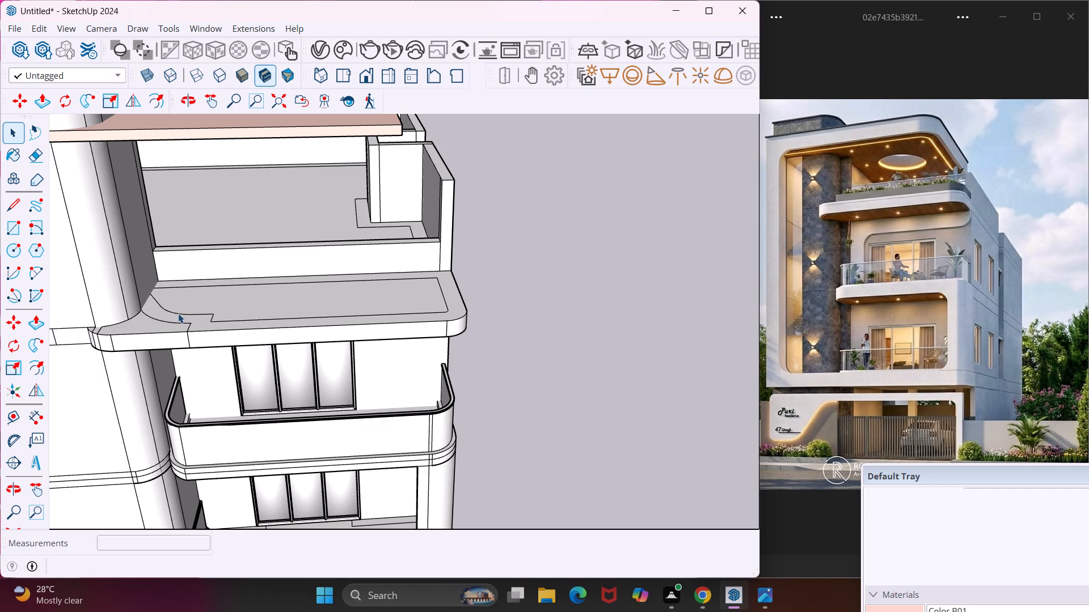
scroll(159, 318, "up", 3)
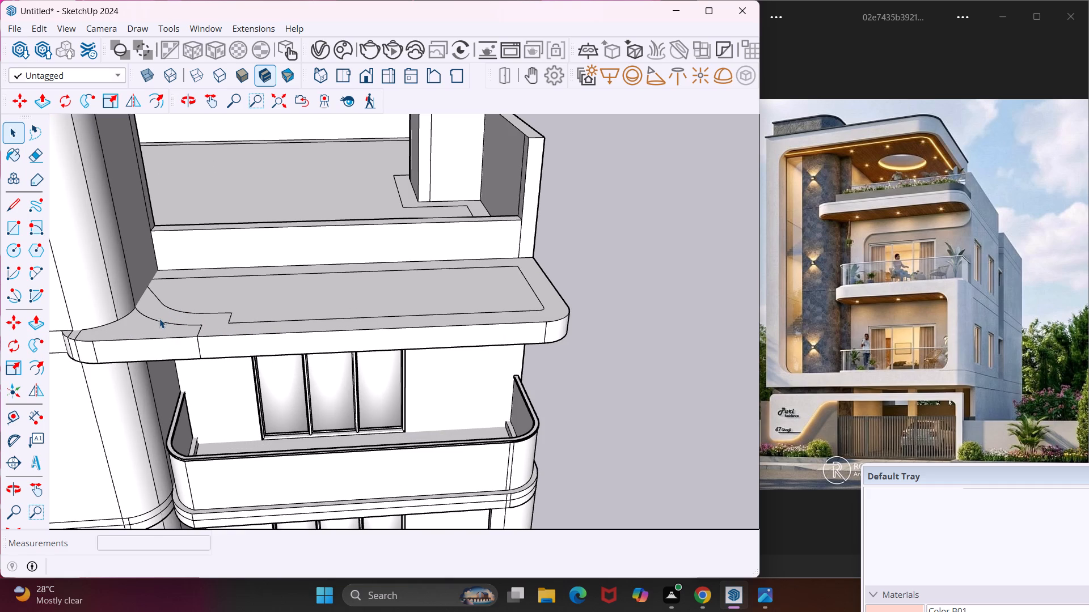
middle_click_drag(202, 322, 60, 386)
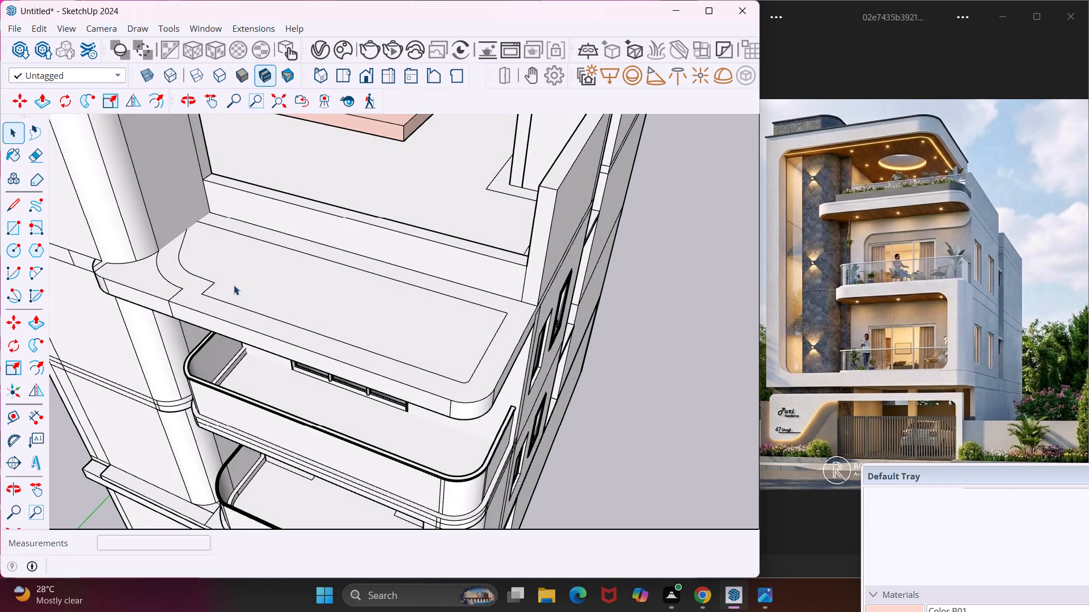
middle_click_drag(234, 285, 149, 311)
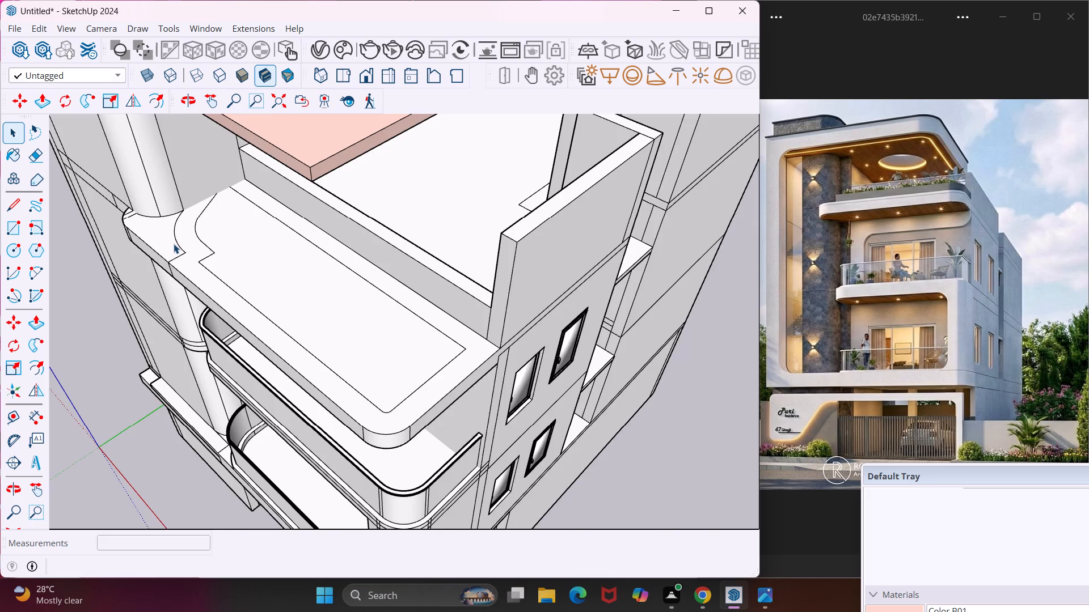
scroll(174, 244, "up", 9)
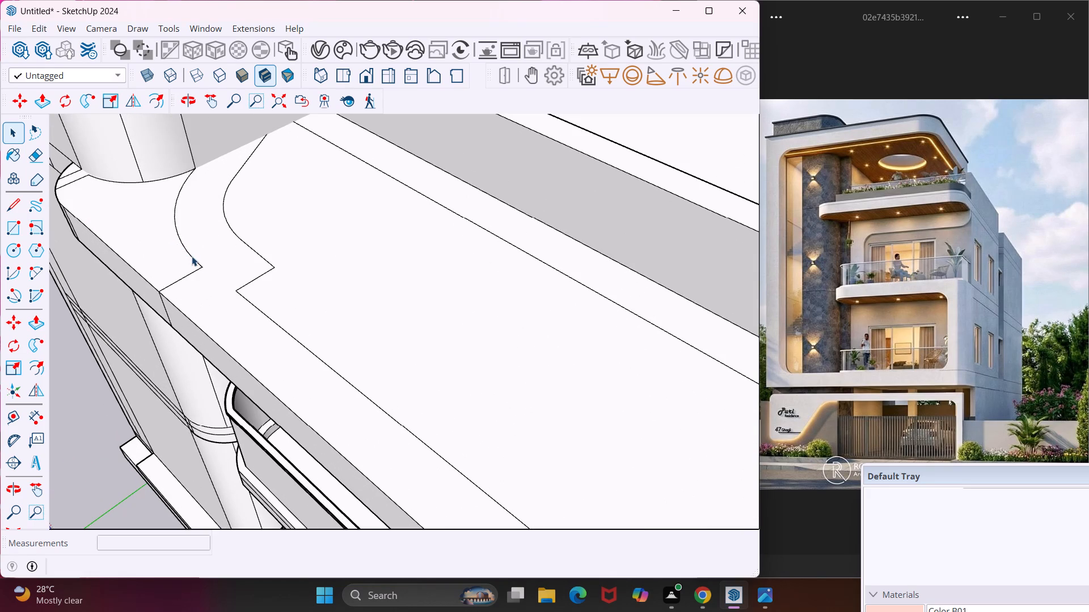
left_click(15, 214)
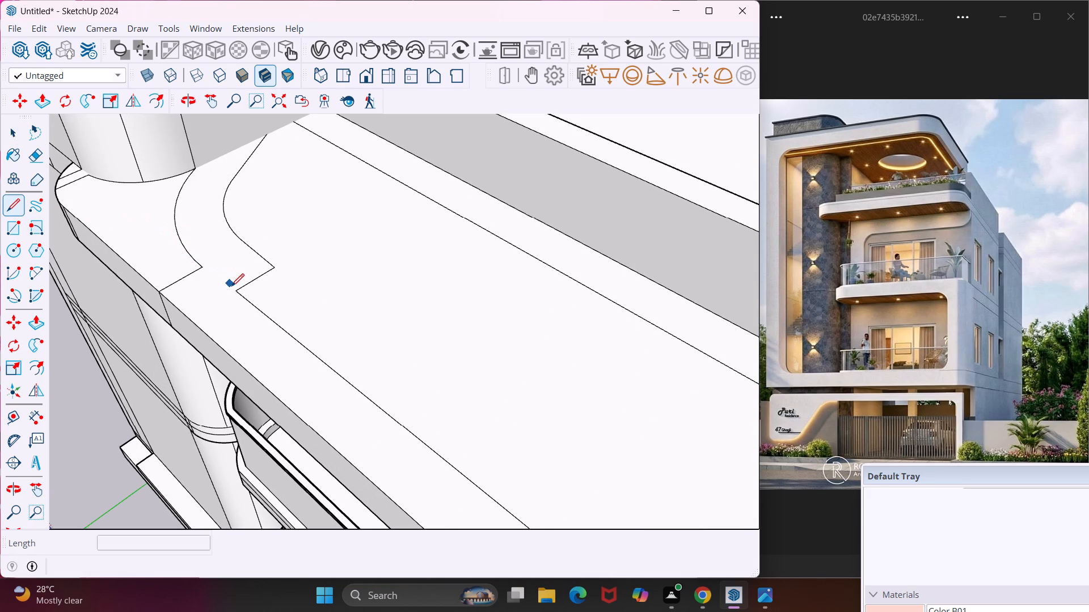
left_click(235, 290)
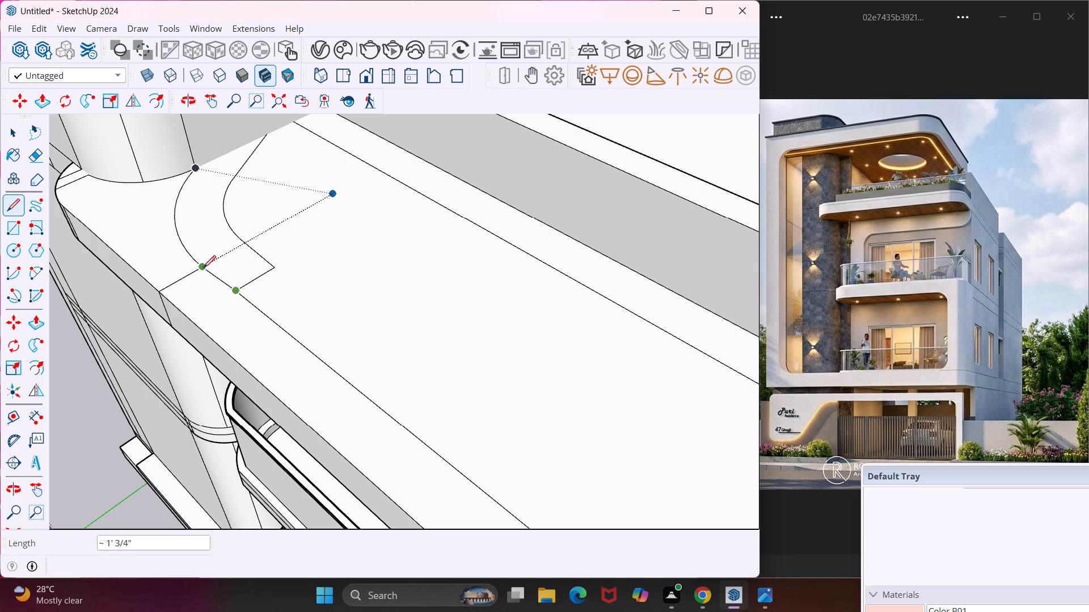
left_click(203, 268)
key("Escape")
key("space")
Draw a line about 1' 3/4" long from the offset outline's rear outer corner to the parapet wall's base.
scroll(226, 248, "down", 4)
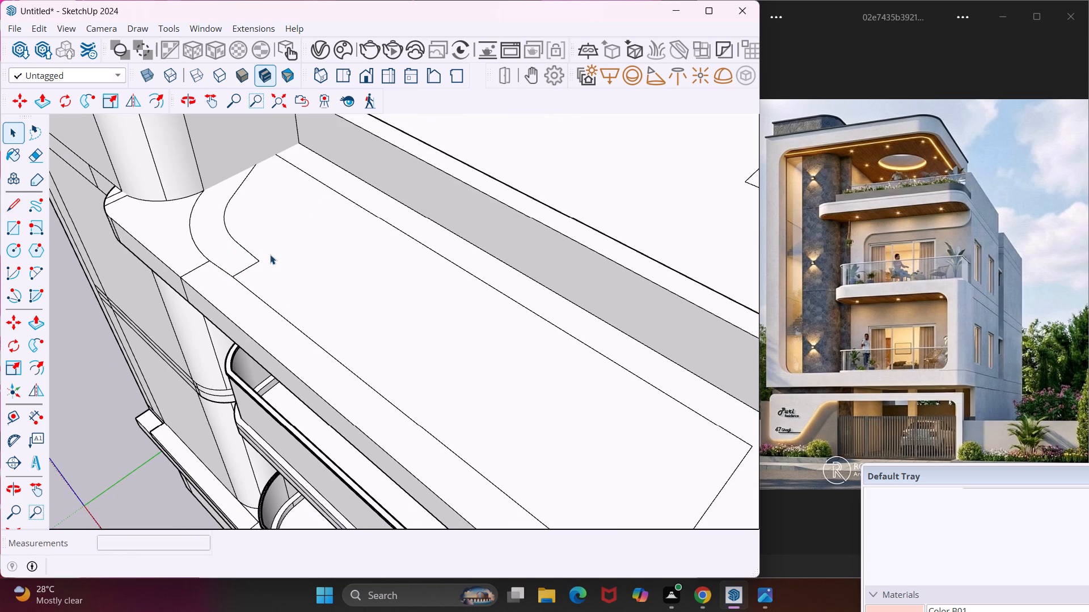
scroll(272, 255, "down", 4)
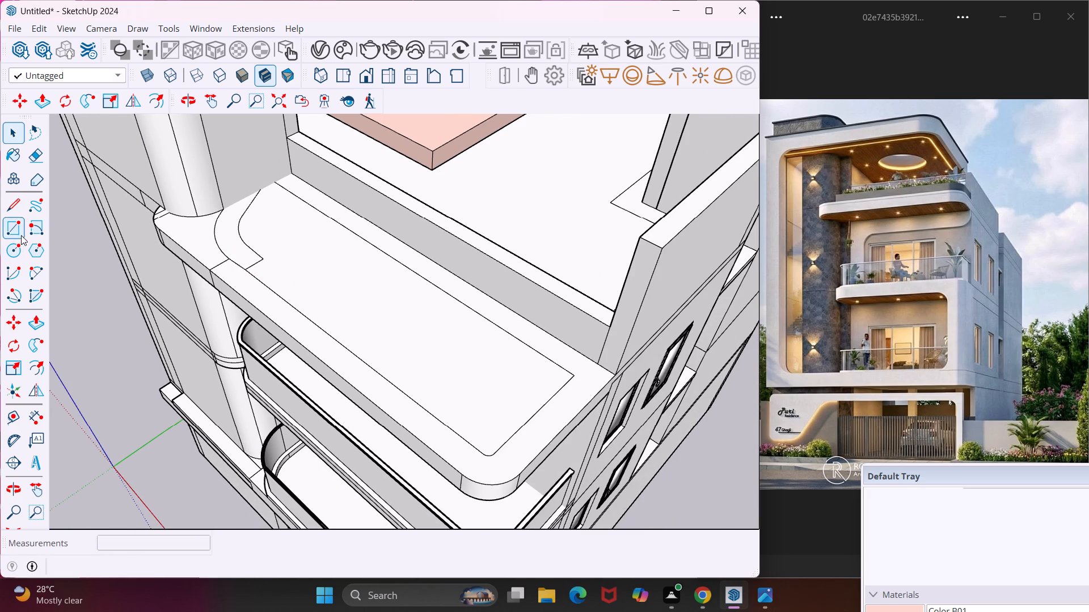
left_click(15, 210)
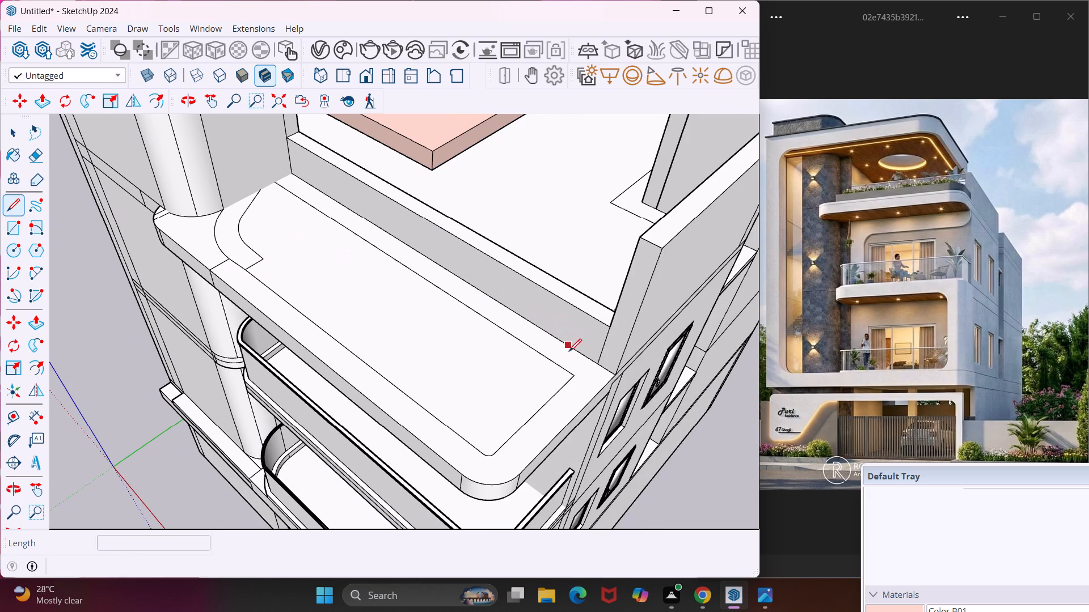
left_click(575, 376)
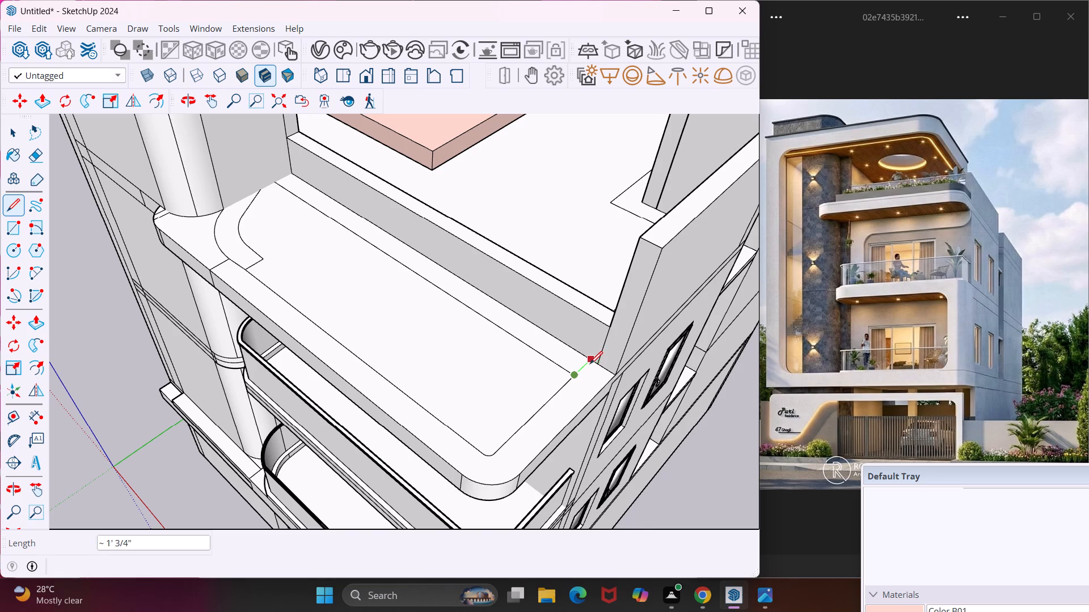
scroll(590, 364, "up", 5)
left_click(588, 361)
key("Escape")
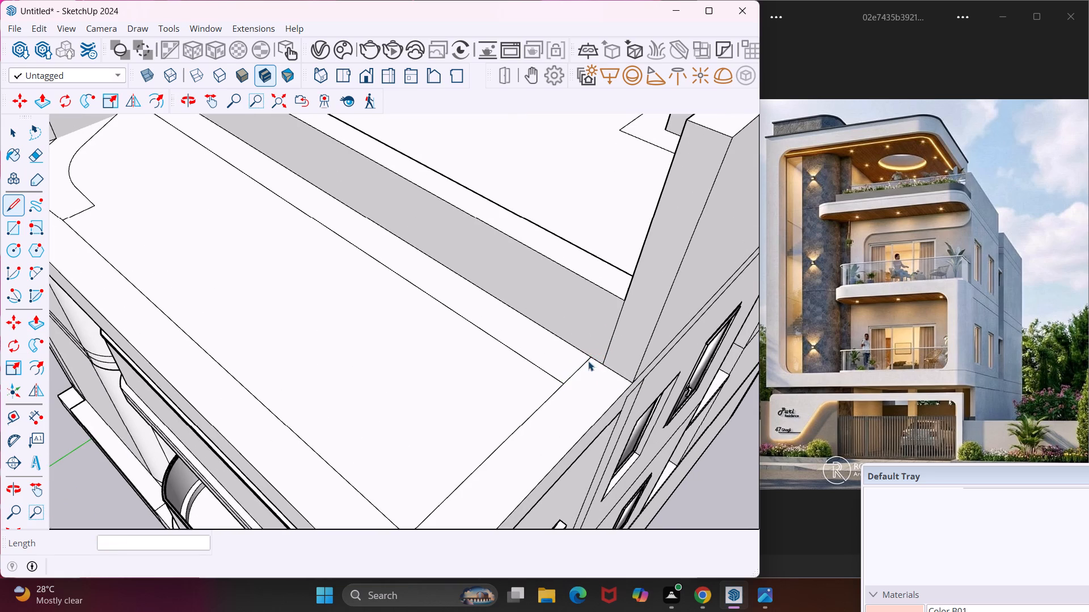
key("space")
Draw a two-point arc with a bulge of about 6 1/4" from the slab's front edge to the round column's base, outside the existing arc.
scroll(444, 337, "down", 4)
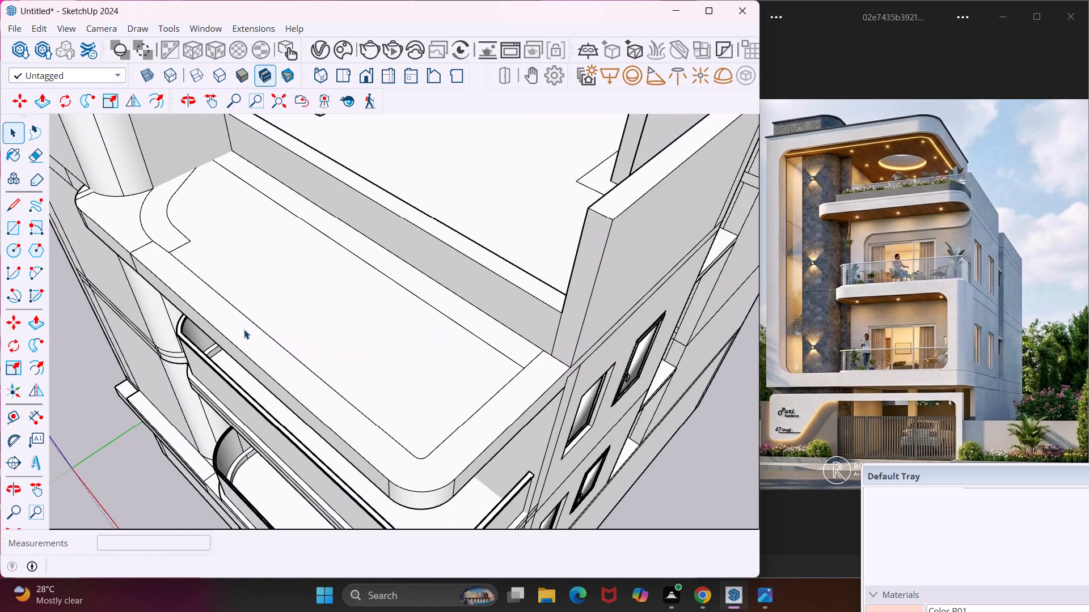
left_click(244, 329)
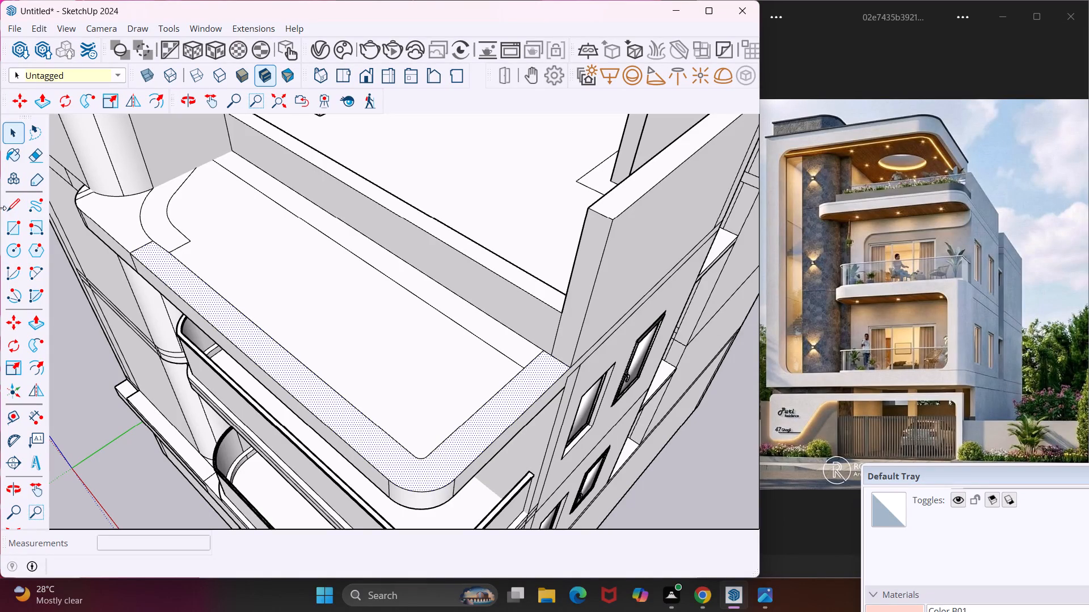
left_click(39, 279)
left_click(131, 253)
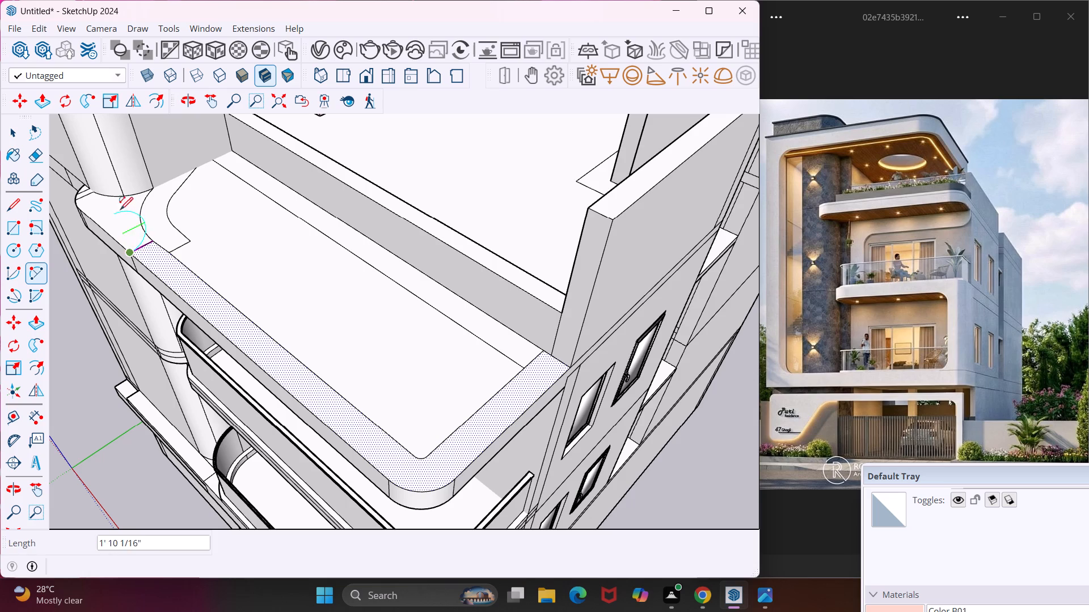
left_click(124, 194)
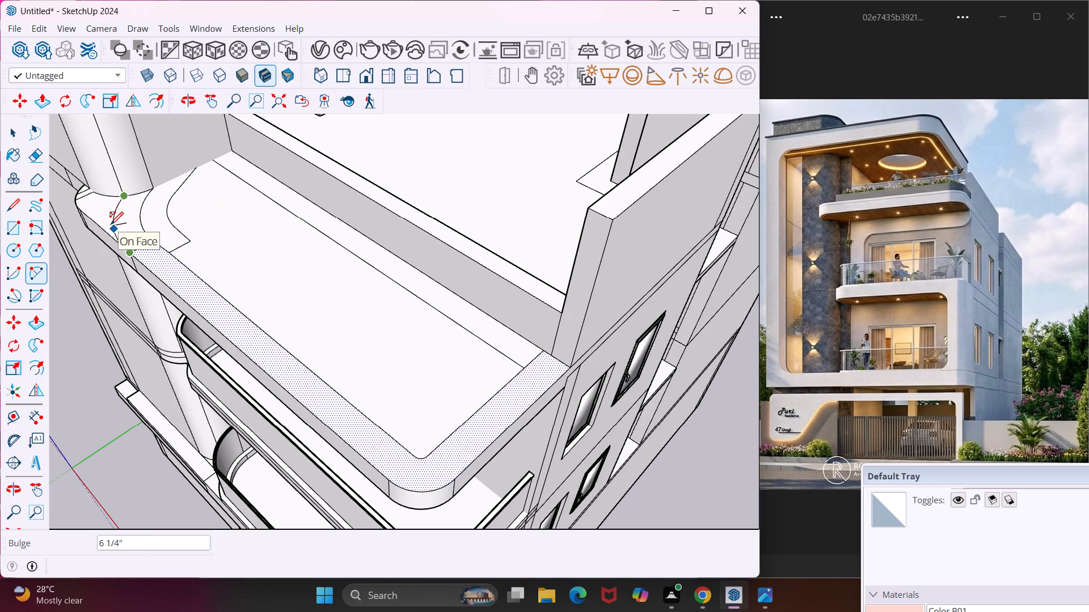
scroll(111, 224, "up", 2)
left_click(111, 224)
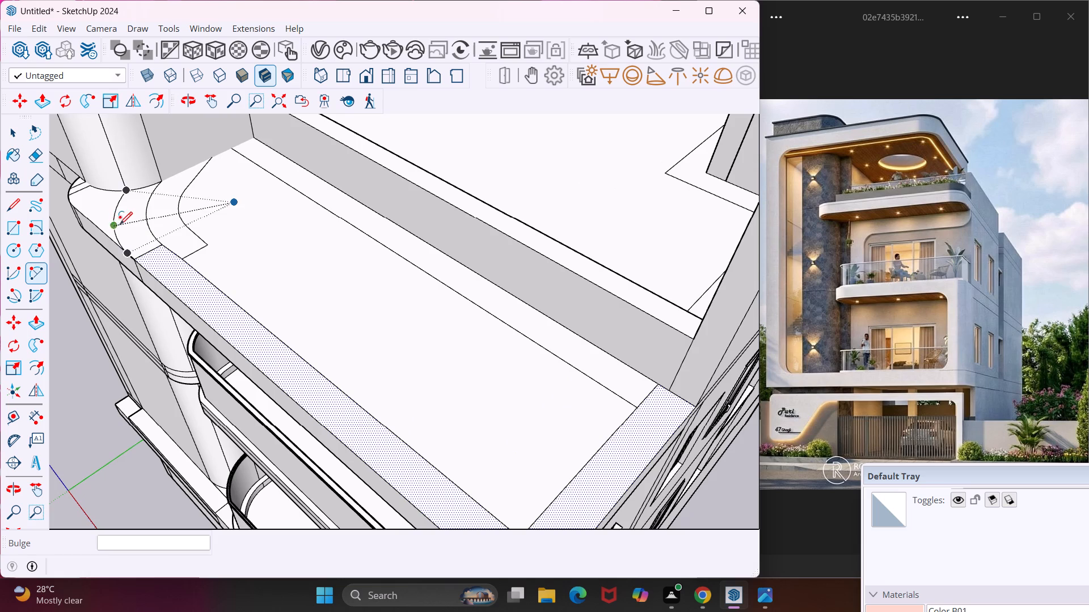
key("Escape")
key("space")
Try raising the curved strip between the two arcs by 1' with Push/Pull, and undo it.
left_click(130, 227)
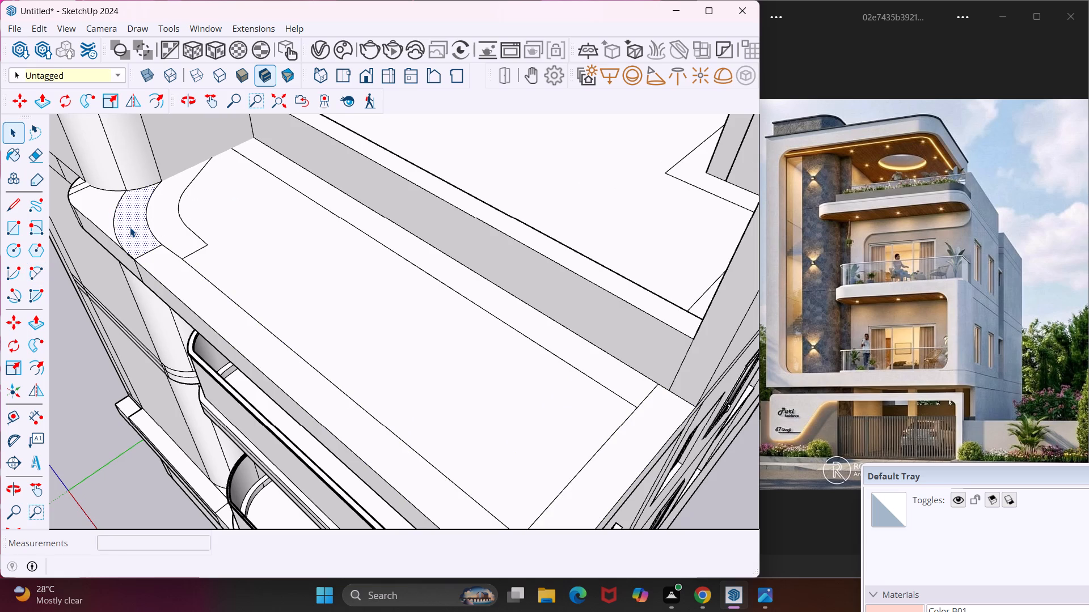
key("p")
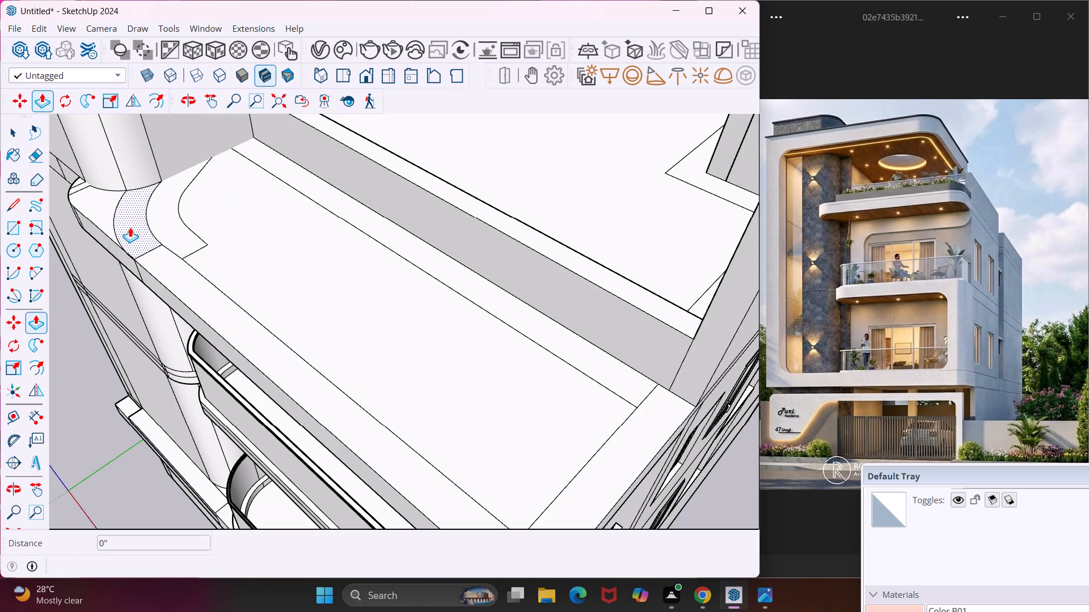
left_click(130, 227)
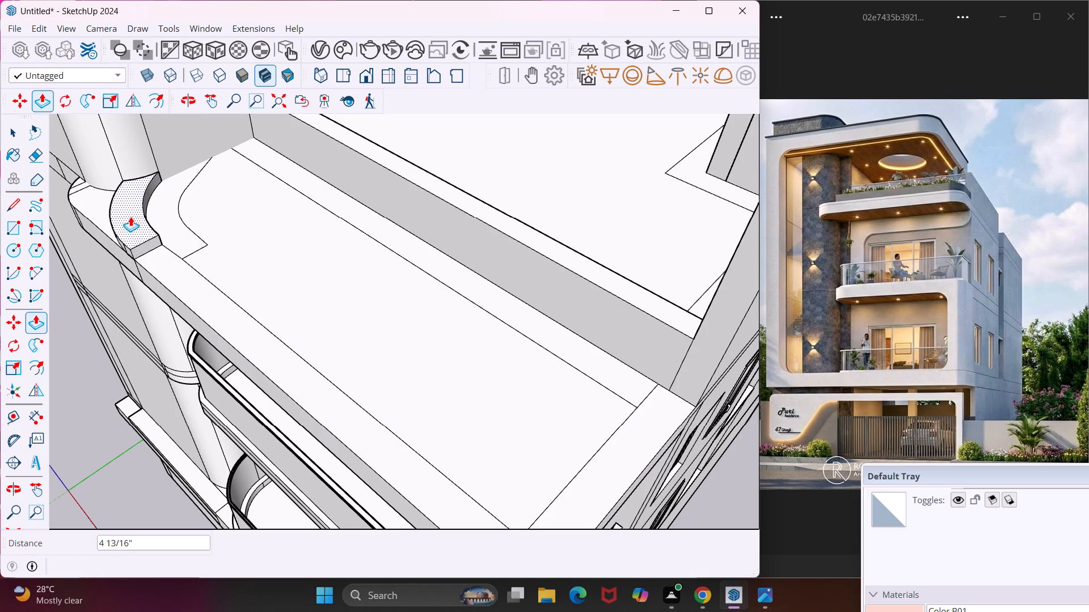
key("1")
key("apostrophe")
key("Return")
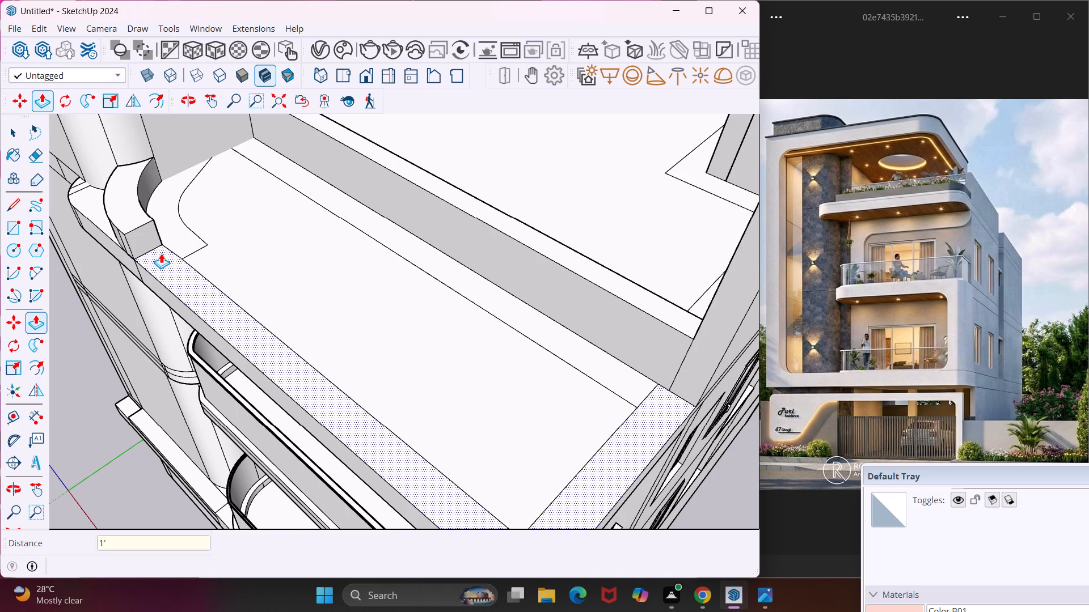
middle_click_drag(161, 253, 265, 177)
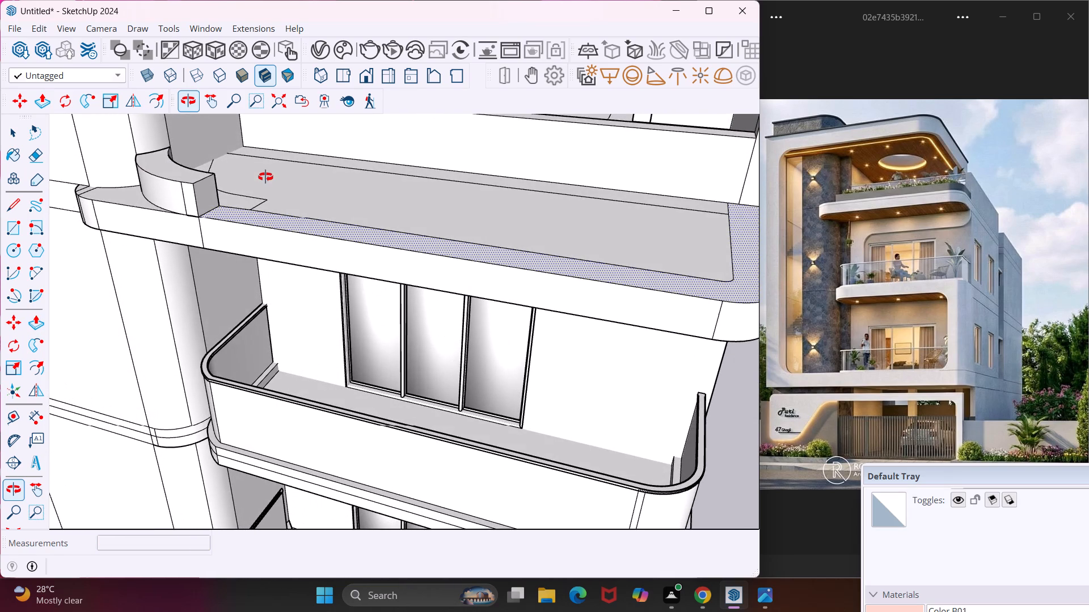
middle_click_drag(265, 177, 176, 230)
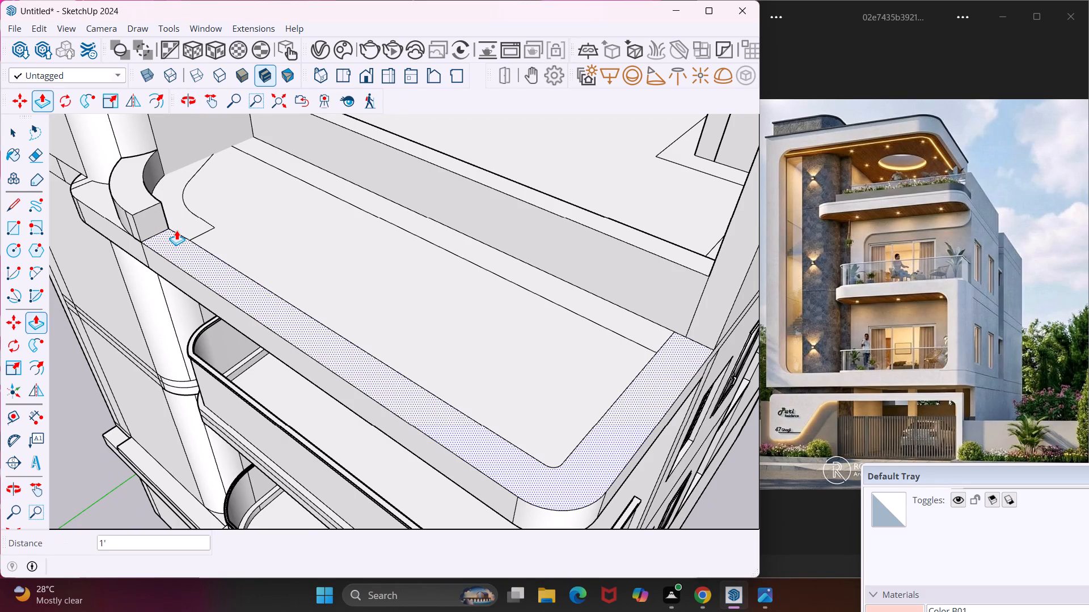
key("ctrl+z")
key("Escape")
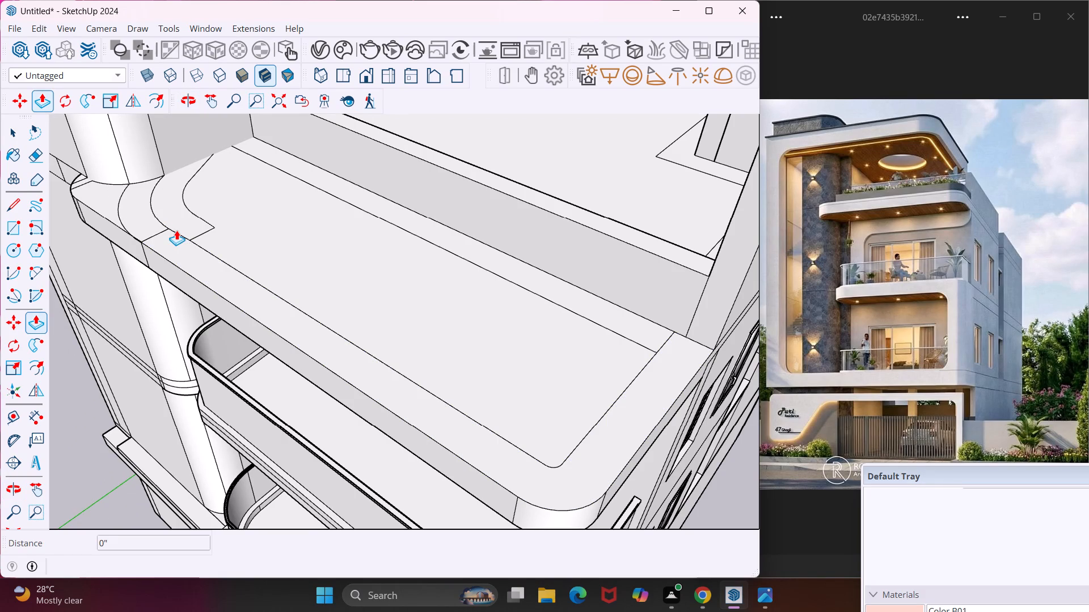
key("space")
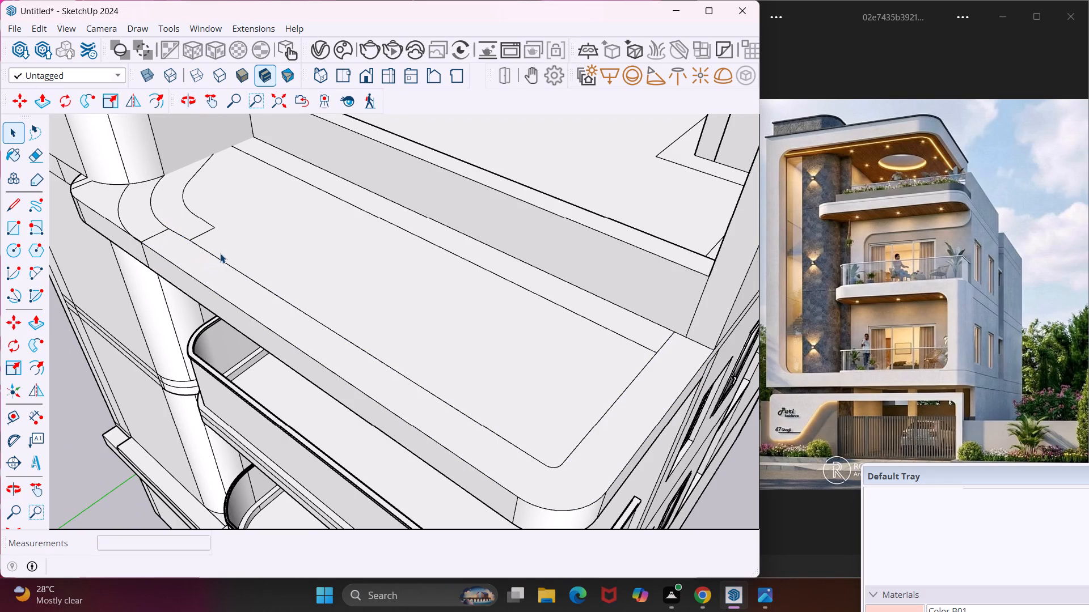
Offset the inner face of the slab top inward by about 11 7/16".
left_click(231, 246)
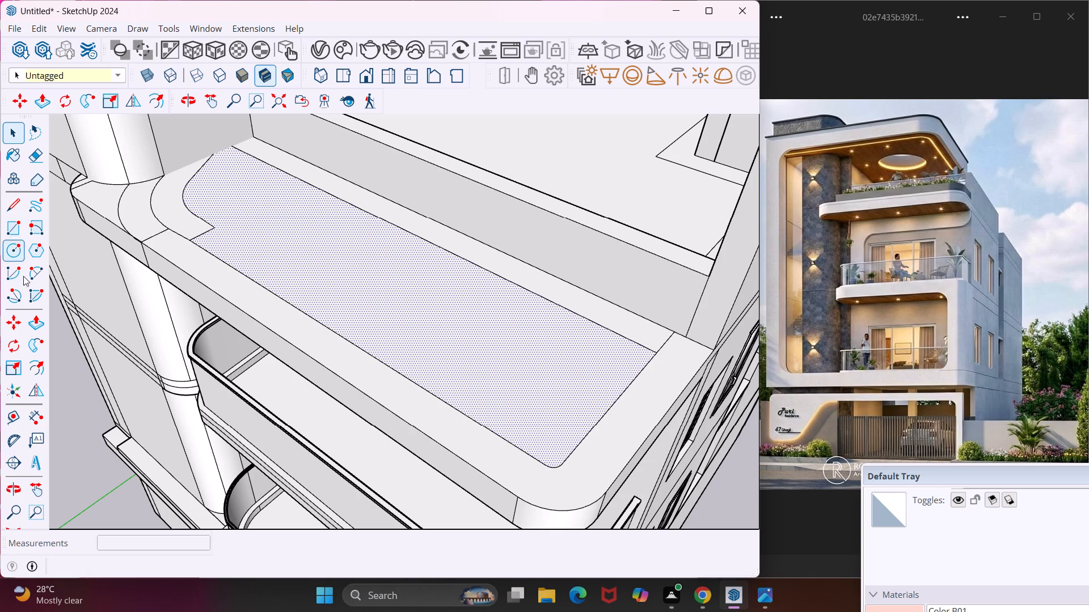
left_click(40, 365)
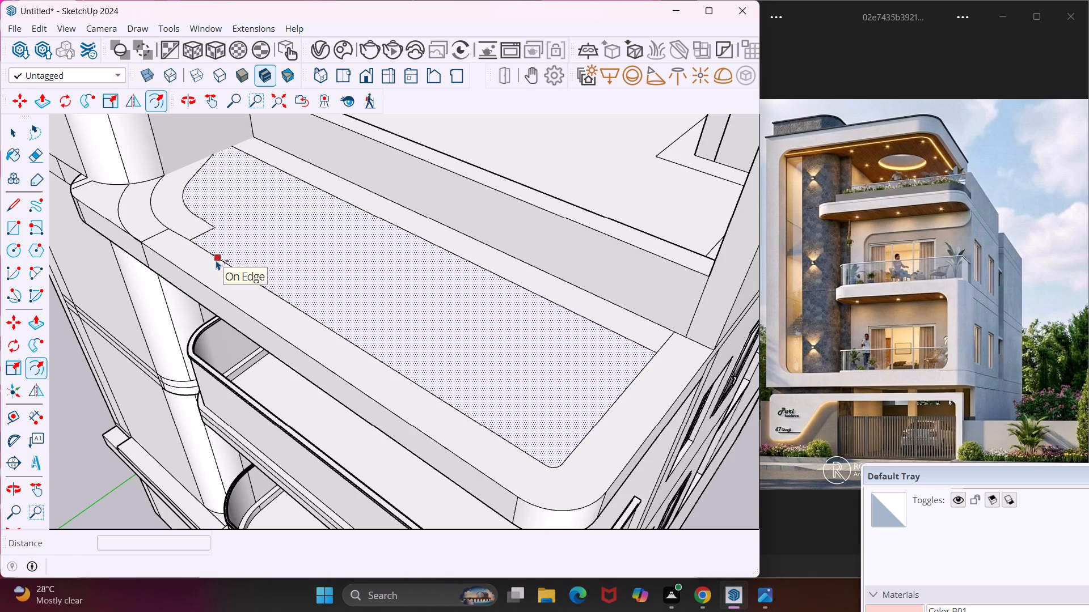
left_click(217, 257)
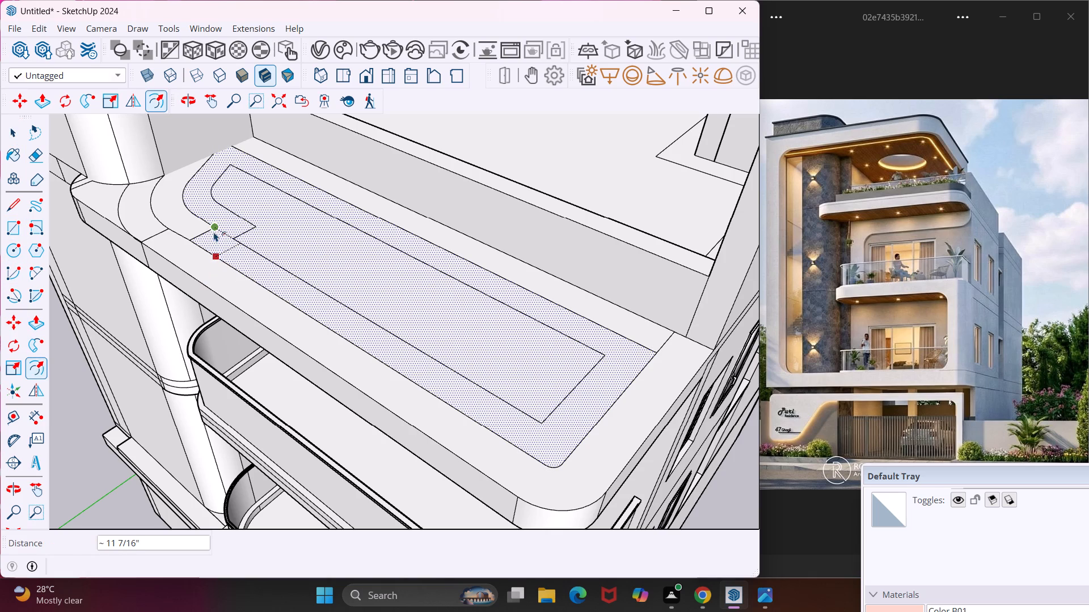
left_click(216, 228)
key("Escape")
key("space")
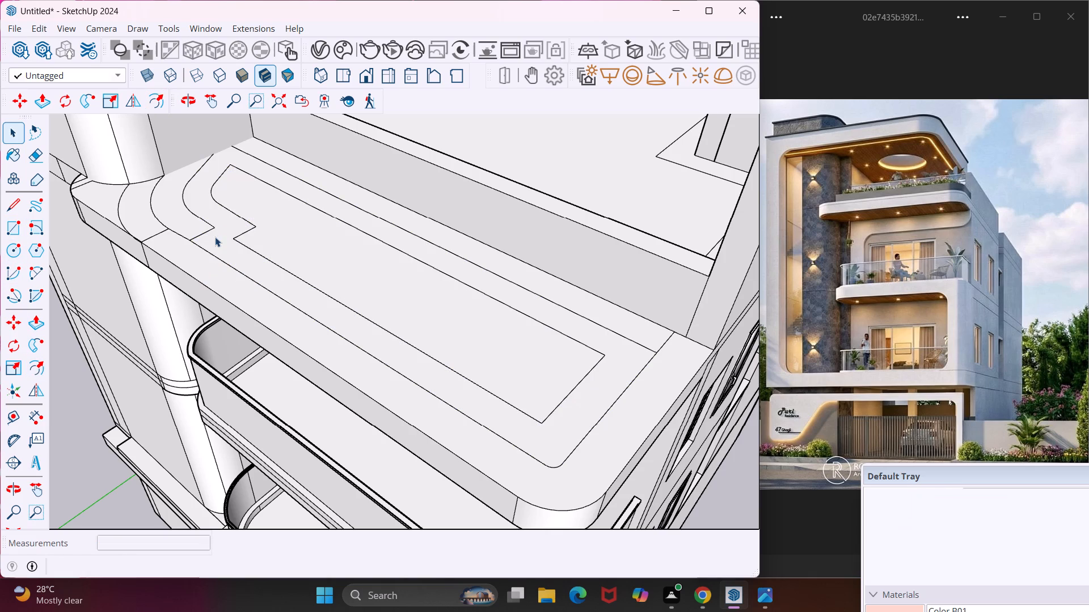
Draw a line about 11 7/16" long from the new inner outline to the notch corner of the outer outline.
left_click(12, 211)
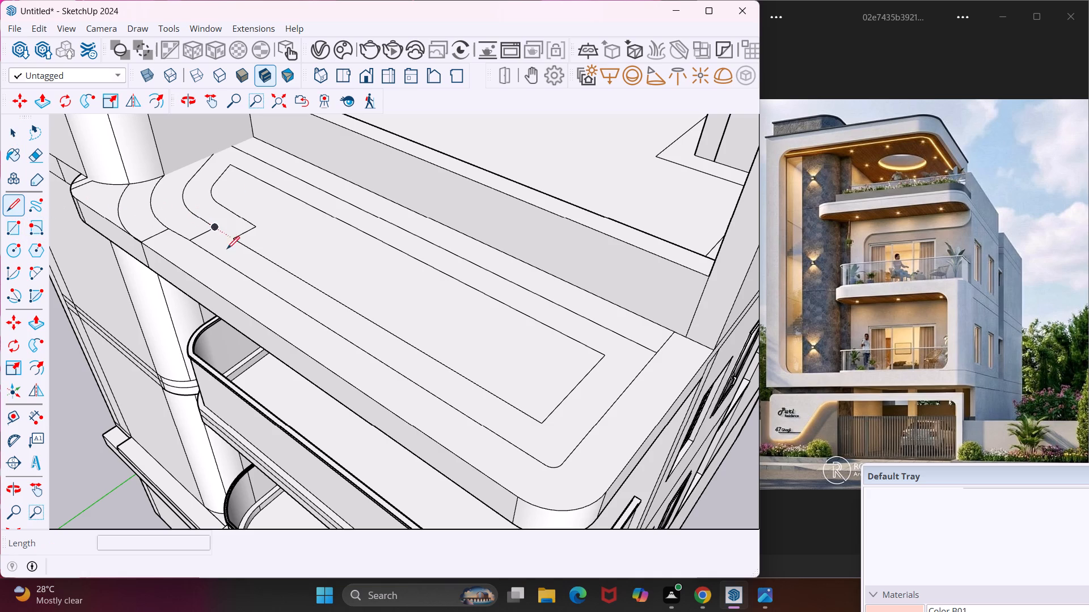
left_click(235, 239)
left_click(217, 227)
key("Escape")
key("space")
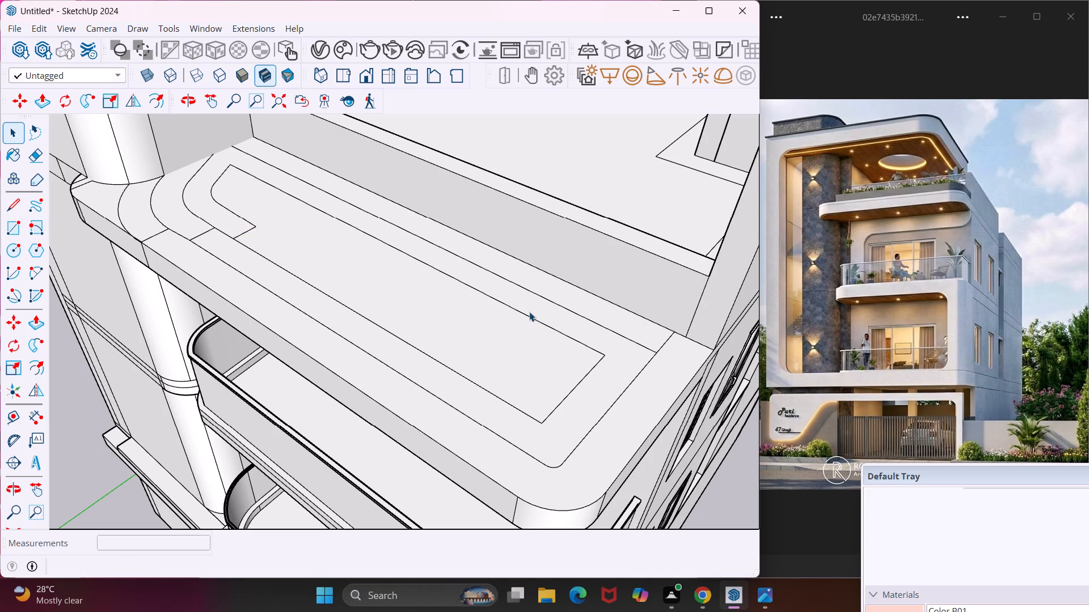
Draw a line about 11 7/16" long from the inner outline's rear outer corner to the outer outline's rear edge.
left_click(14, 211)
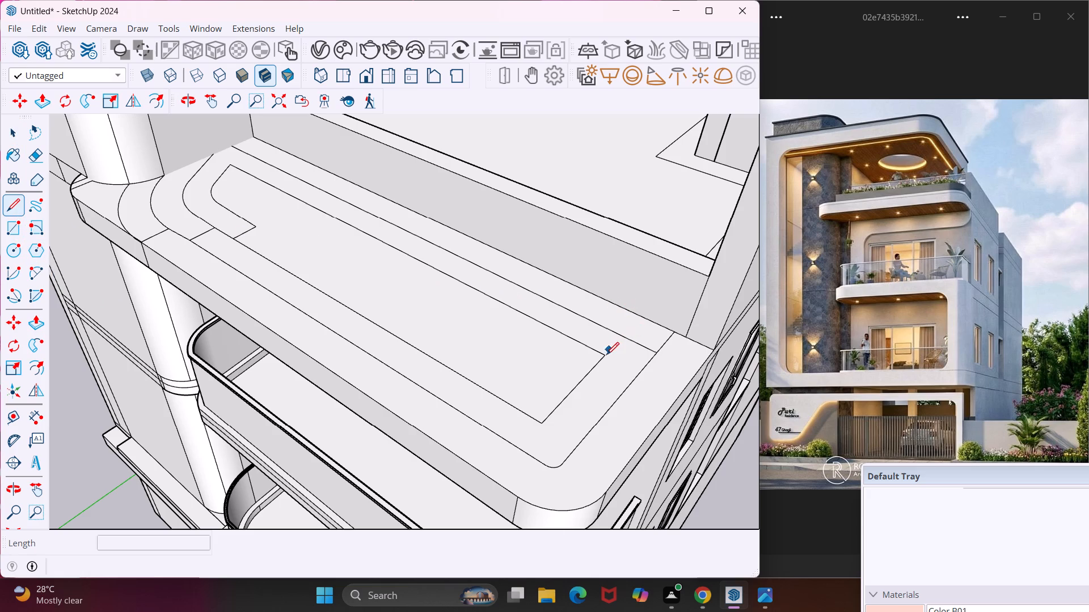
left_click(604, 355)
left_click(620, 341)
key("Escape")
key("space")
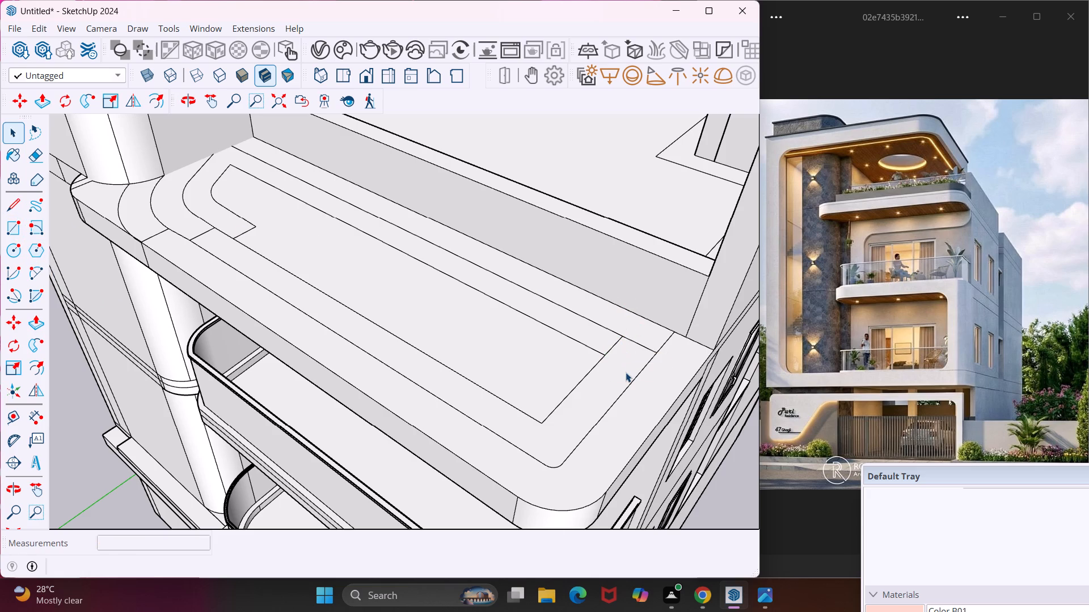
Raise the L-shaped strip along the slab's front and outer side by 1' with Push/Pull.
left_click(624, 371)
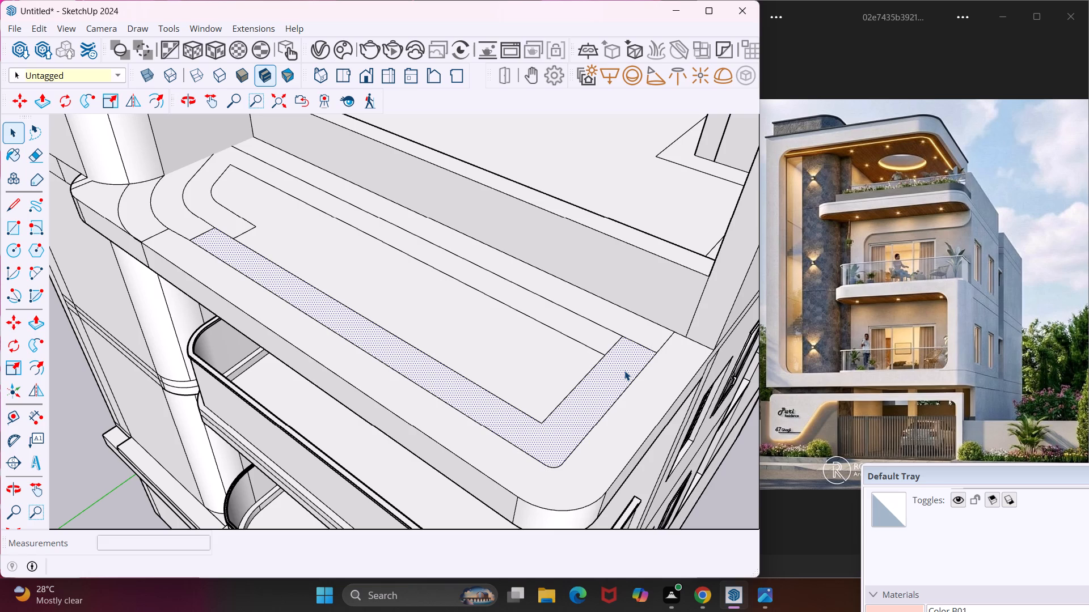
key("p")
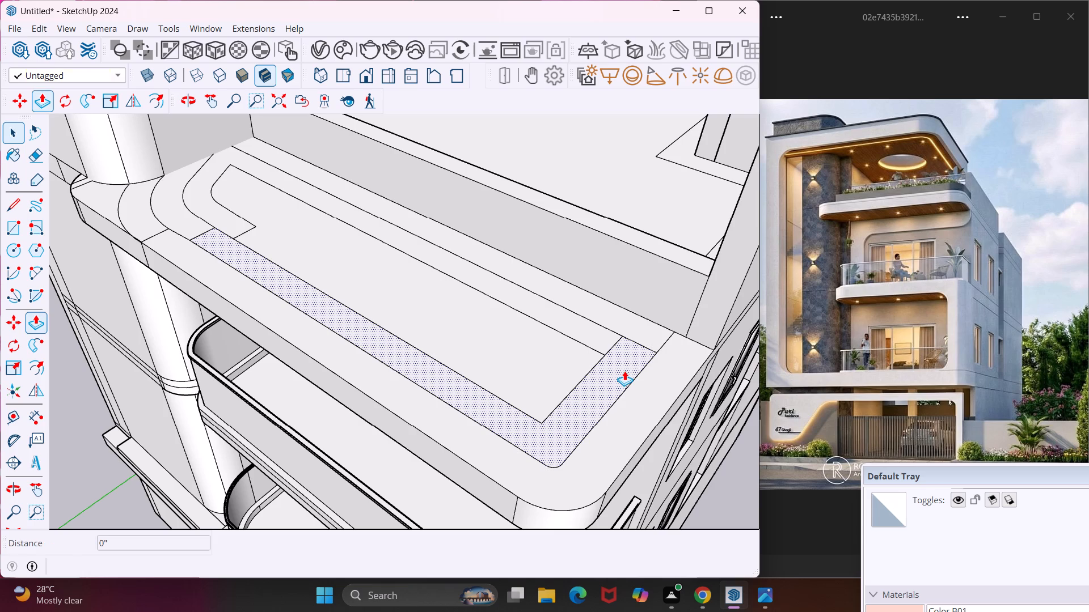
left_click(624, 371)
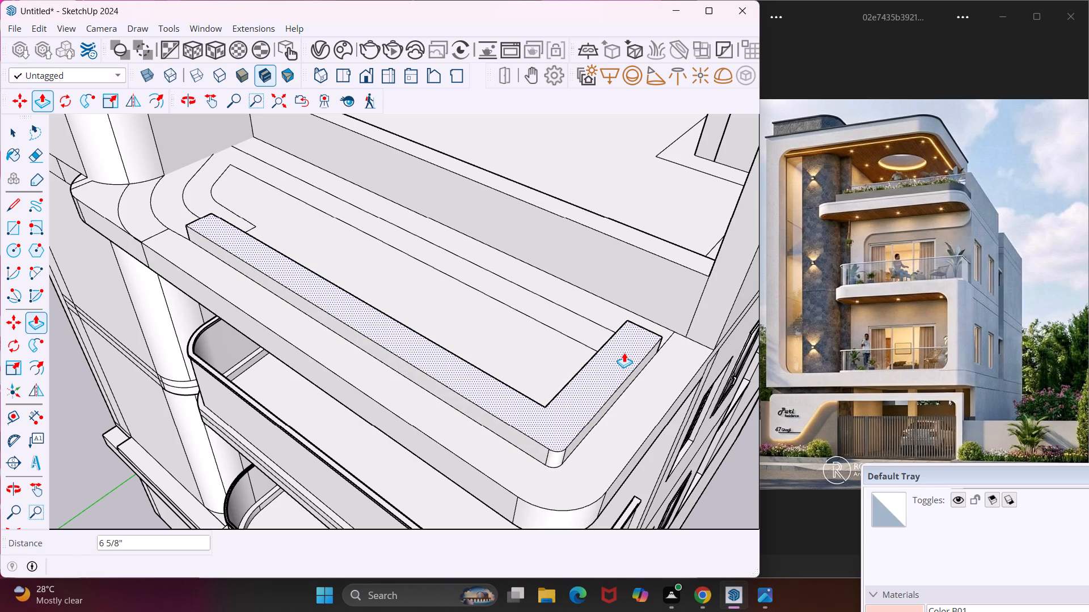
type("1'")
key("Return")
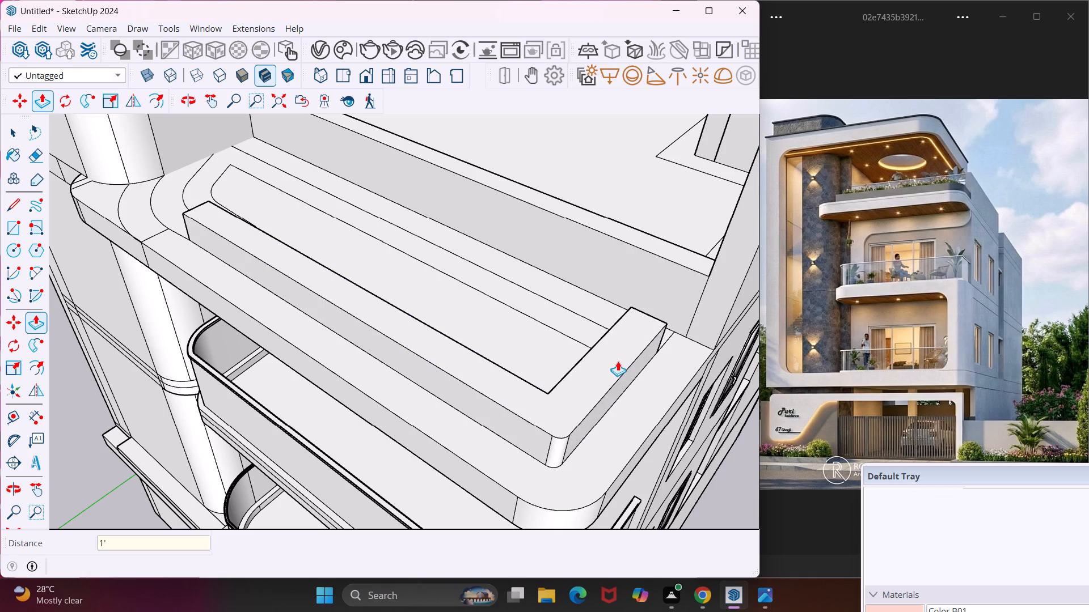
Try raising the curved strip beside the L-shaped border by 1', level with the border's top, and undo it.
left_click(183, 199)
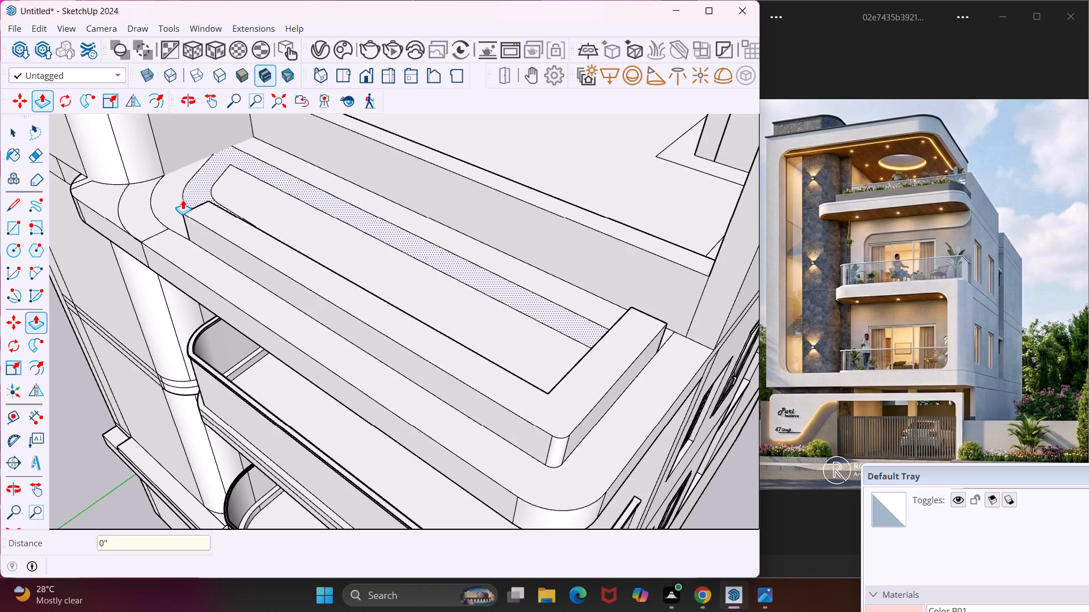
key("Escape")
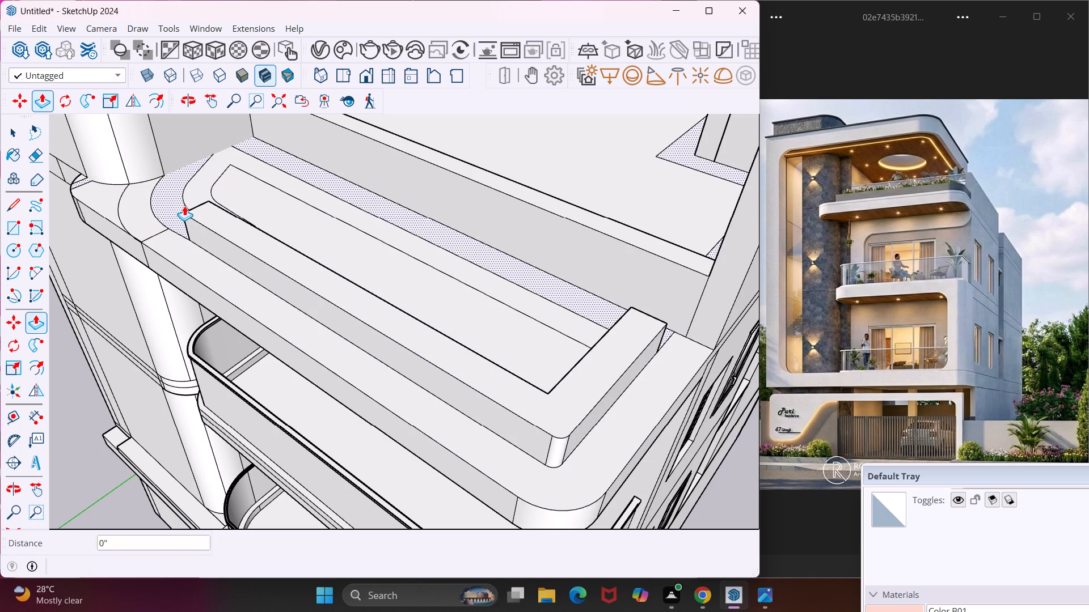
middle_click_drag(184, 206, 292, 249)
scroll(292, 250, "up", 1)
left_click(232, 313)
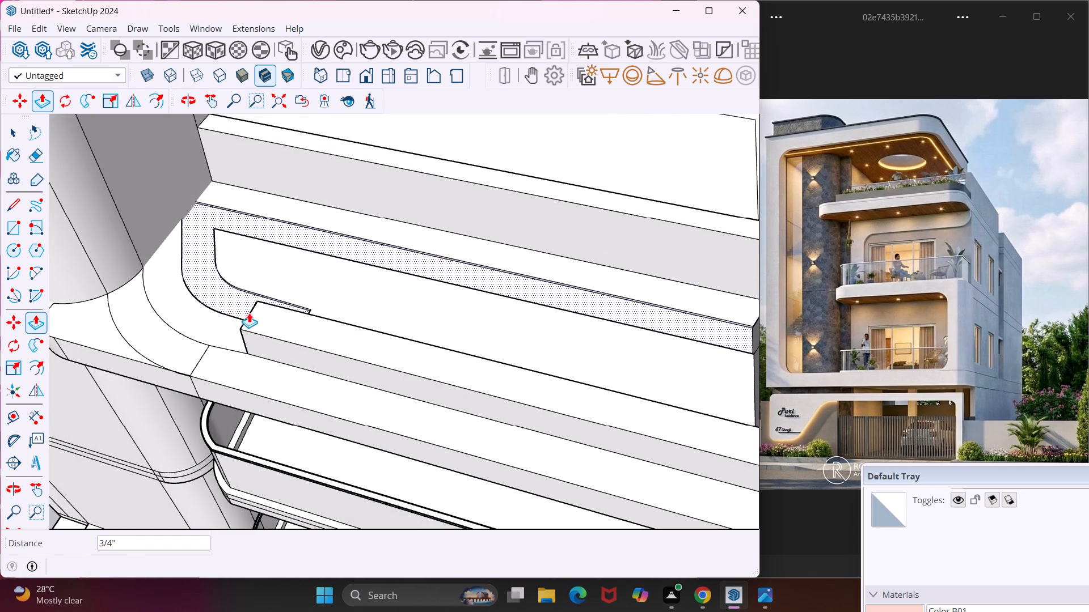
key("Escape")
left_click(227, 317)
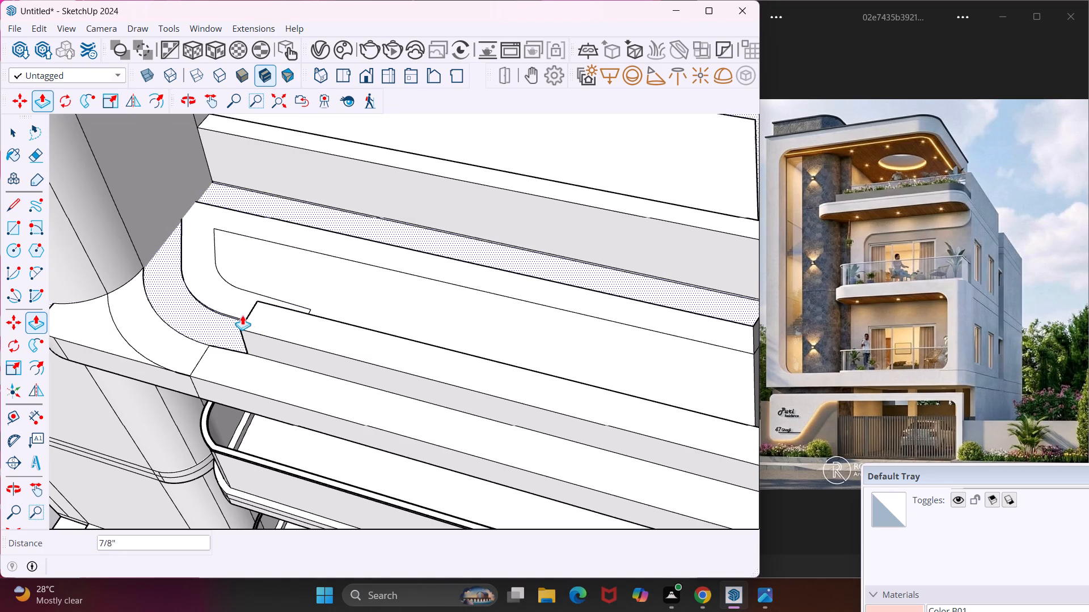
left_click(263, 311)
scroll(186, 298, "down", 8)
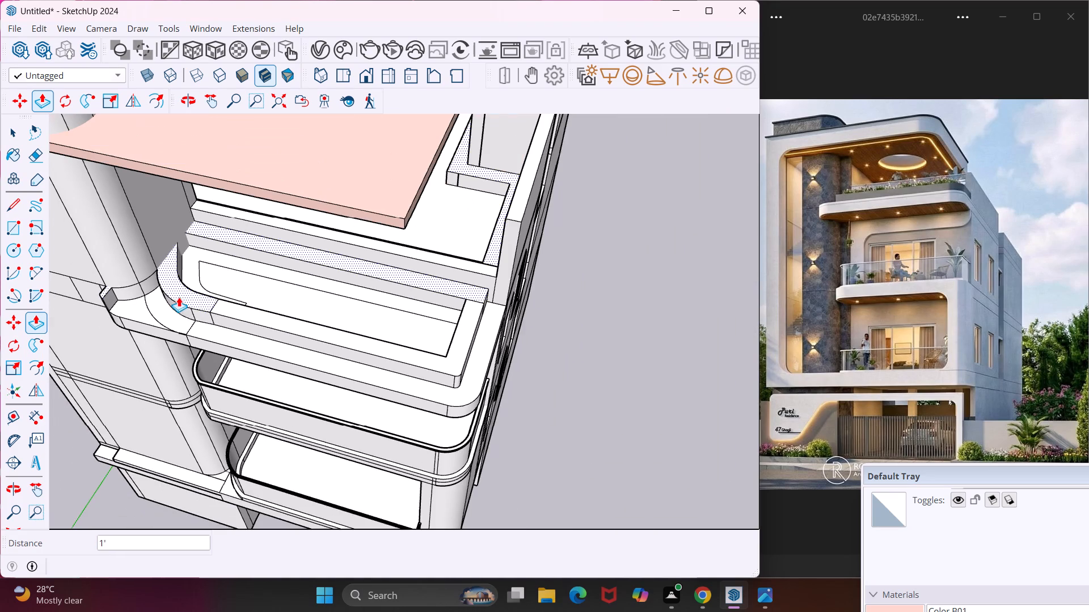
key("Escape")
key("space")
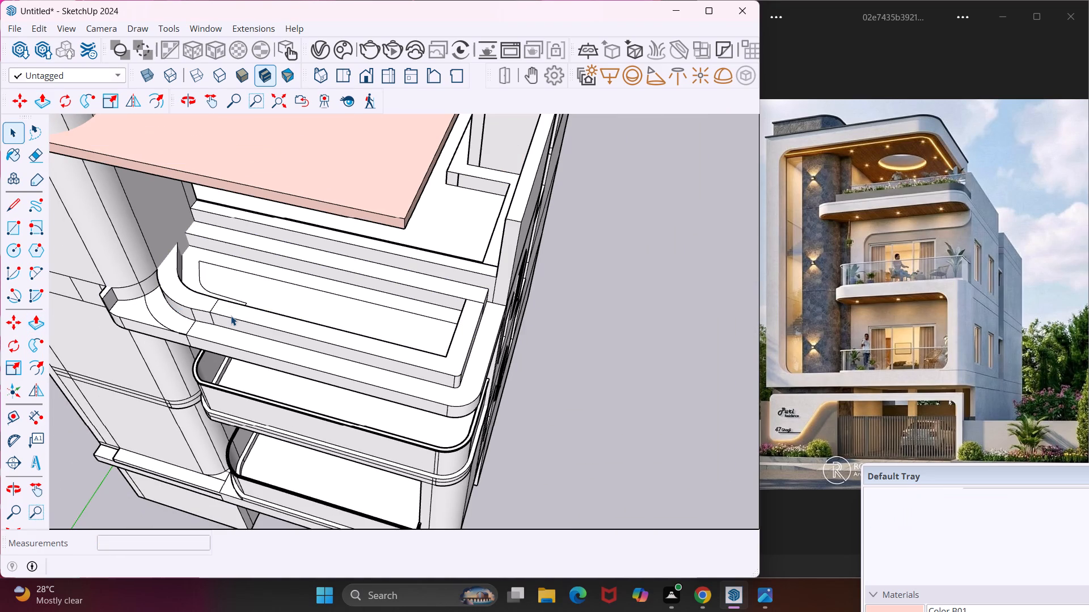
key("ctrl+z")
Draw a line about 4" long on the slab top's narrow end, beside the round column's base.
scroll(119, 302, "up", 2)
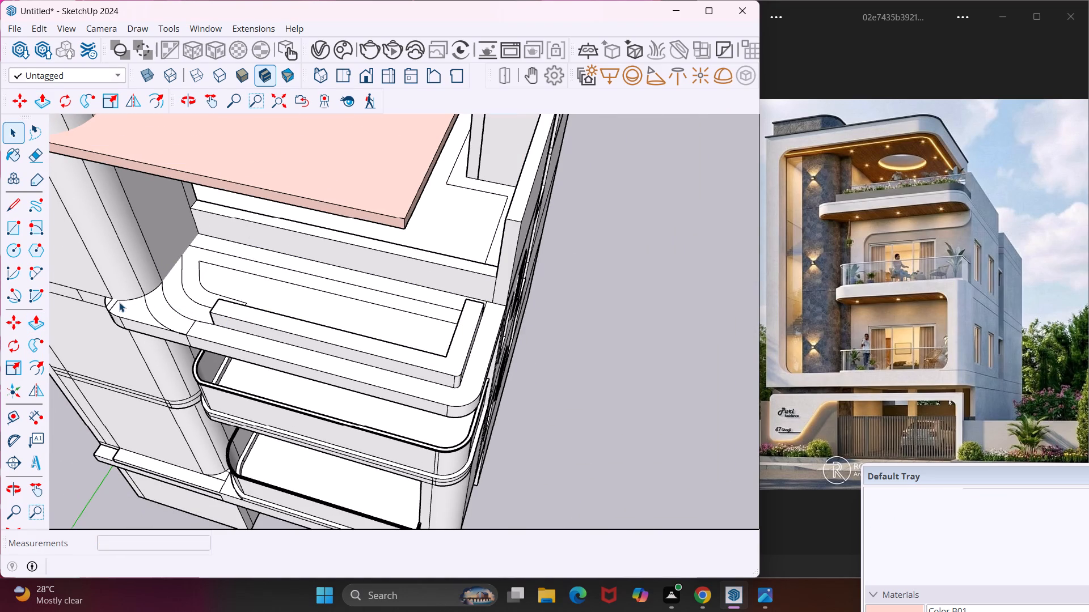
scroll(119, 302, "up", 6)
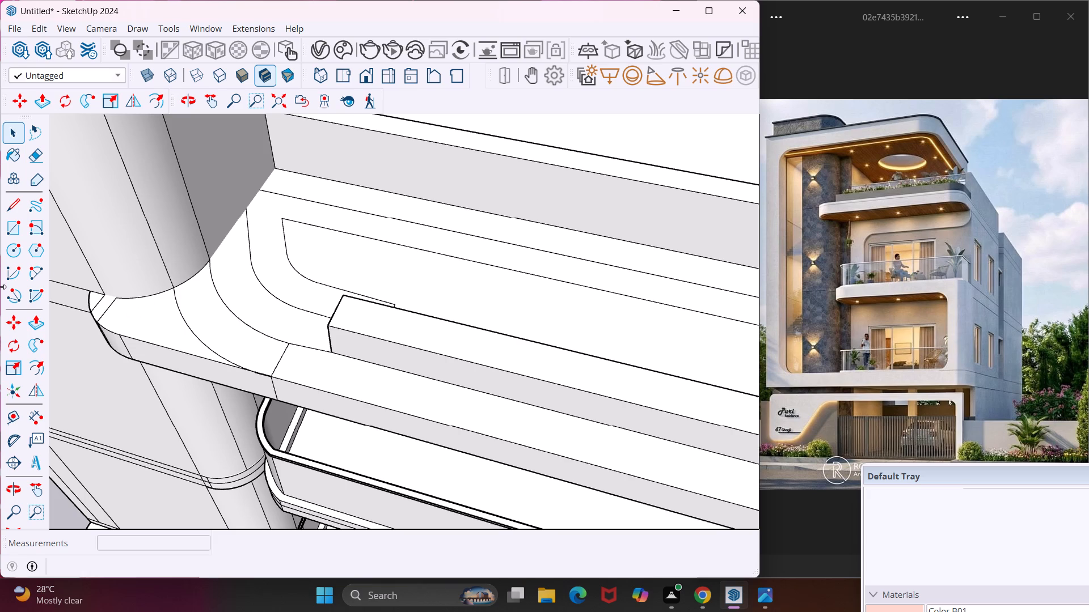
left_click(15, 212)
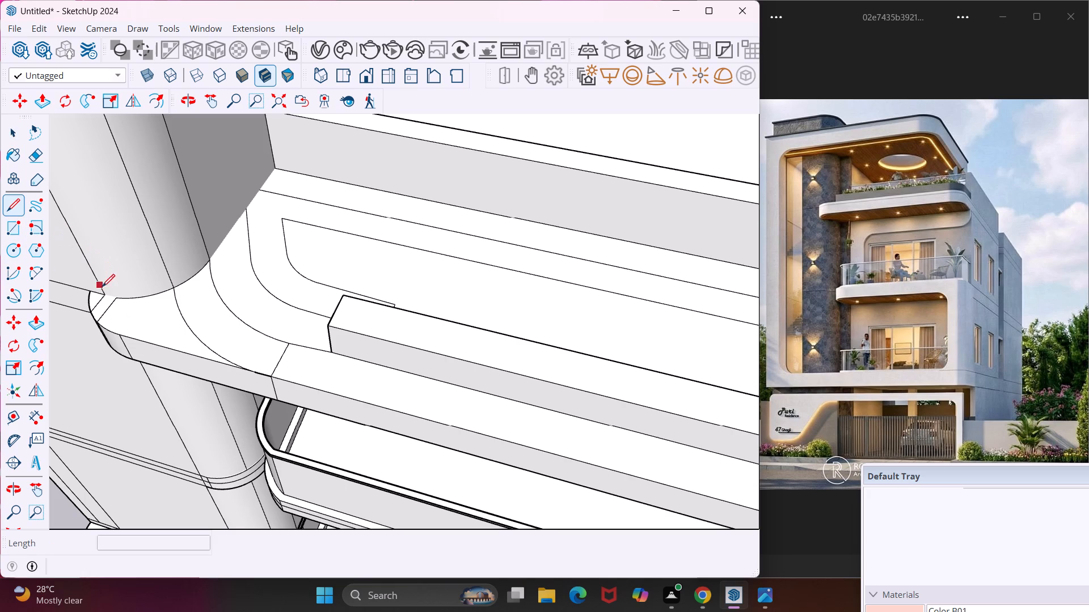
left_click(105, 294)
left_click(115, 299)
key("Escape")
key("Escape")
key("space")
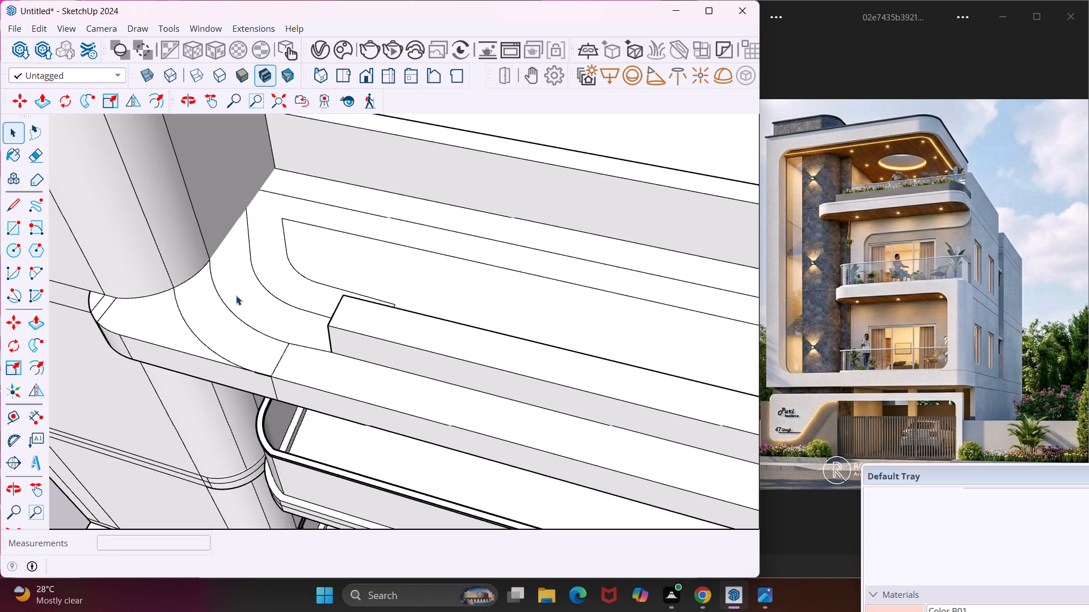
Raise the curved strip, including its run along the parapet wall, by 1' with Push/Pull to match the L-shaped border's top.
left_click(236, 296)
key("p")
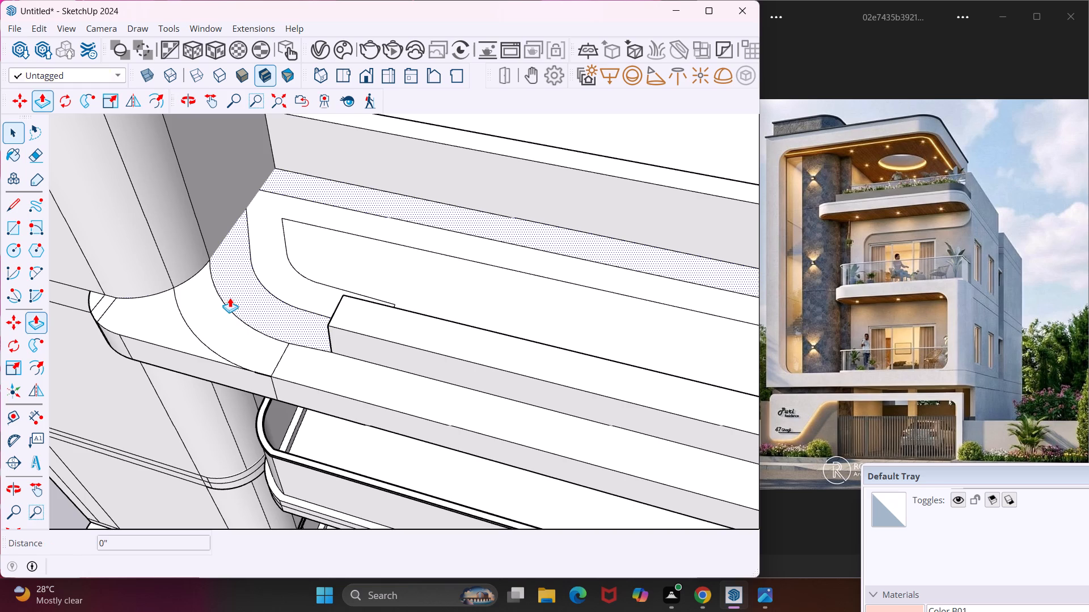
left_click(230, 297)
left_click(343, 303)
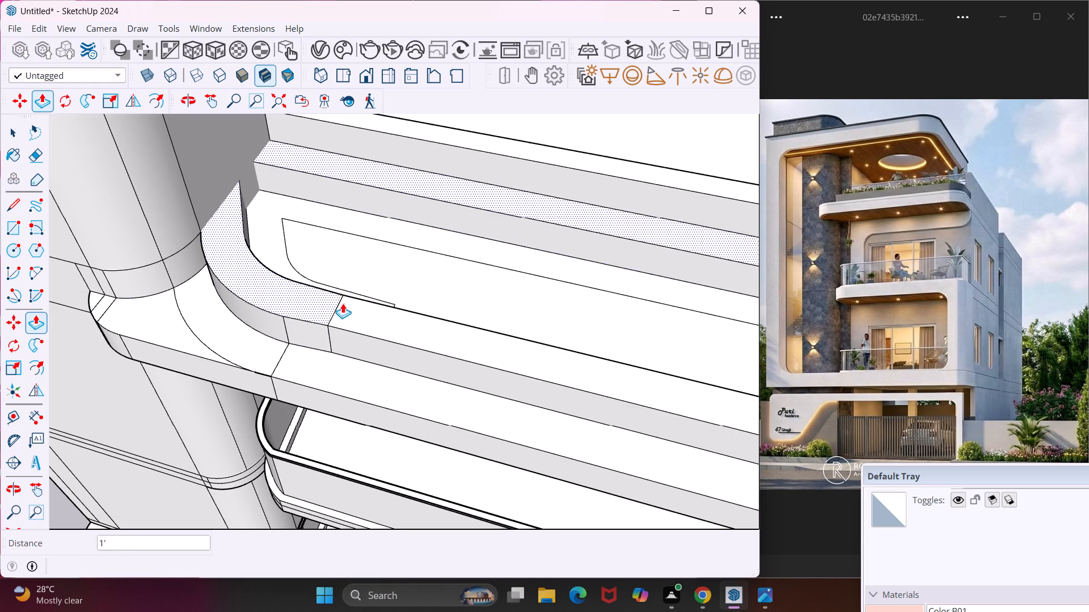
key("Escape")
key("space")
Examine the raised border and its junctions with the parapet and side wall from several angles.
scroll(266, 279, "down", 10)
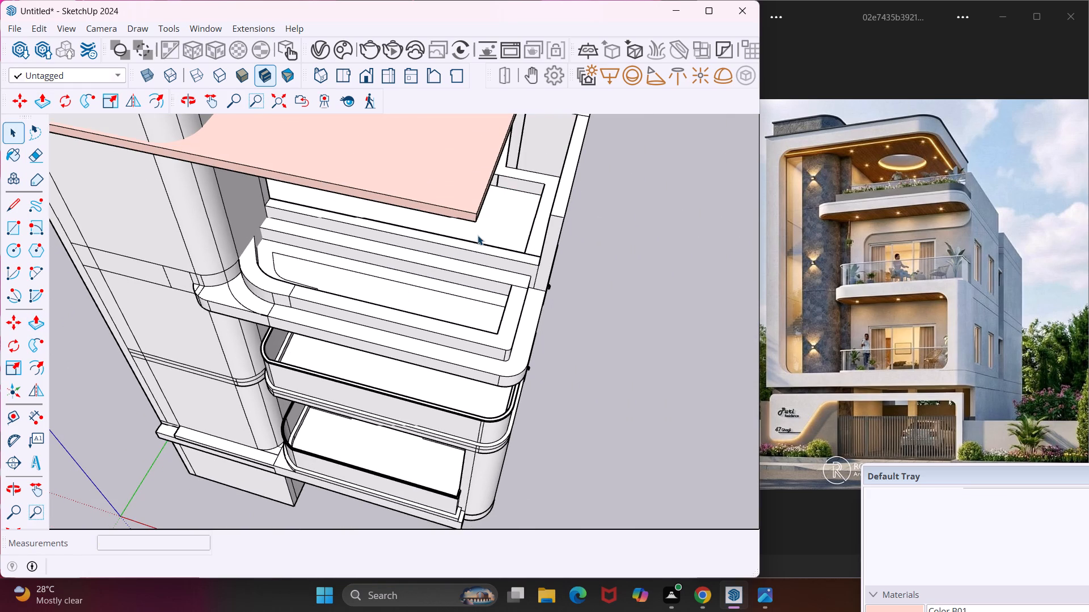
scroll(500, 234, "up", 10)
middle_click_drag(500, 234, 539, 228)
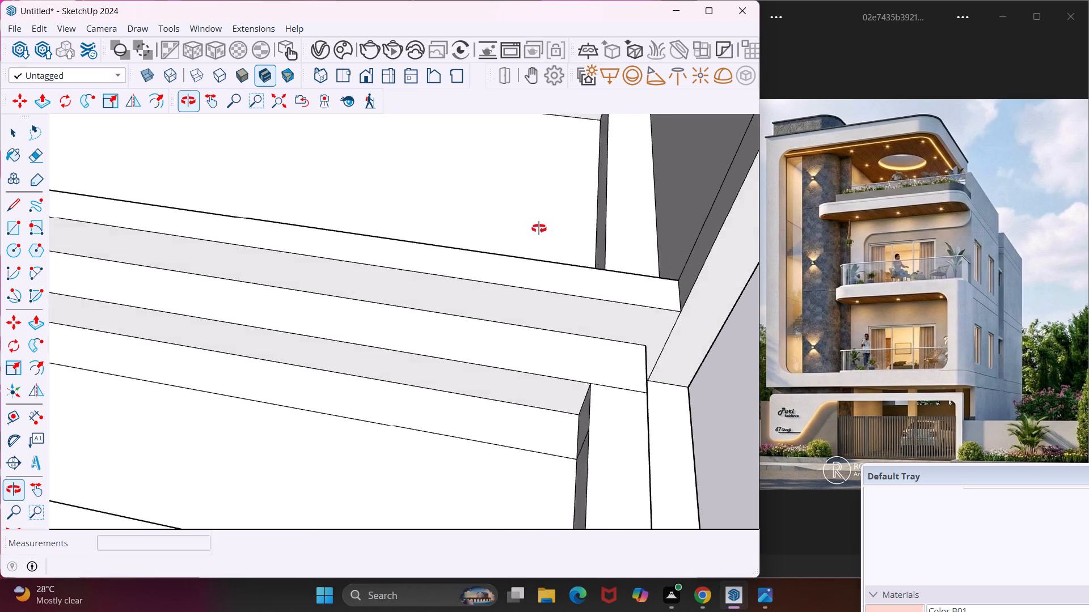
middle_click_drag(539, 228, 556, 228)
scroll(554, 228, "down", 7)
scroll(607, 240, "up", 3)
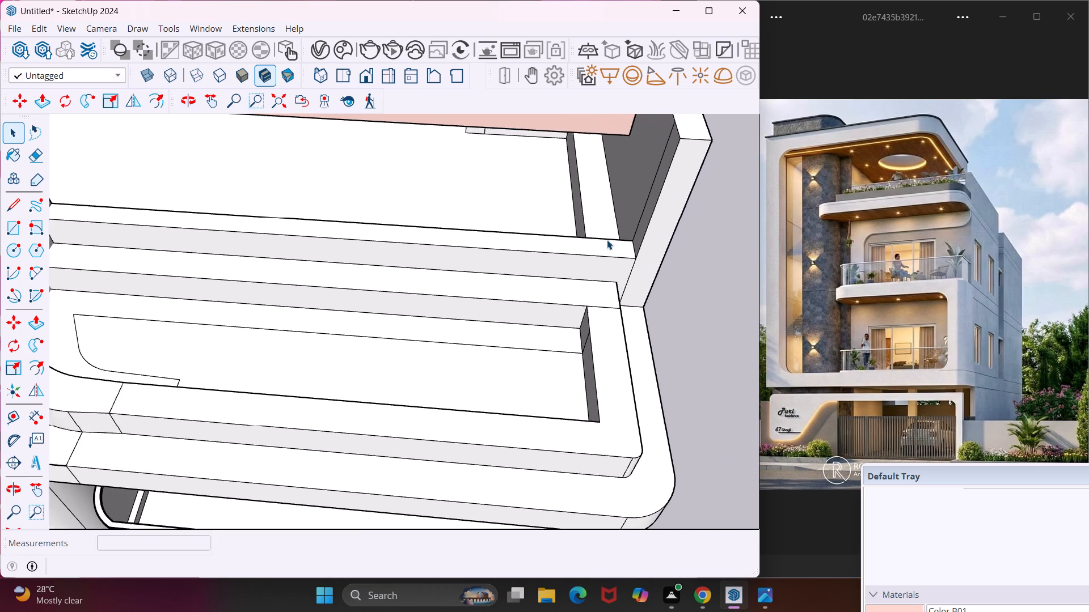
scroll(607, 240, "up", 1)
middle_click_drag(607, 240, 482, 215)
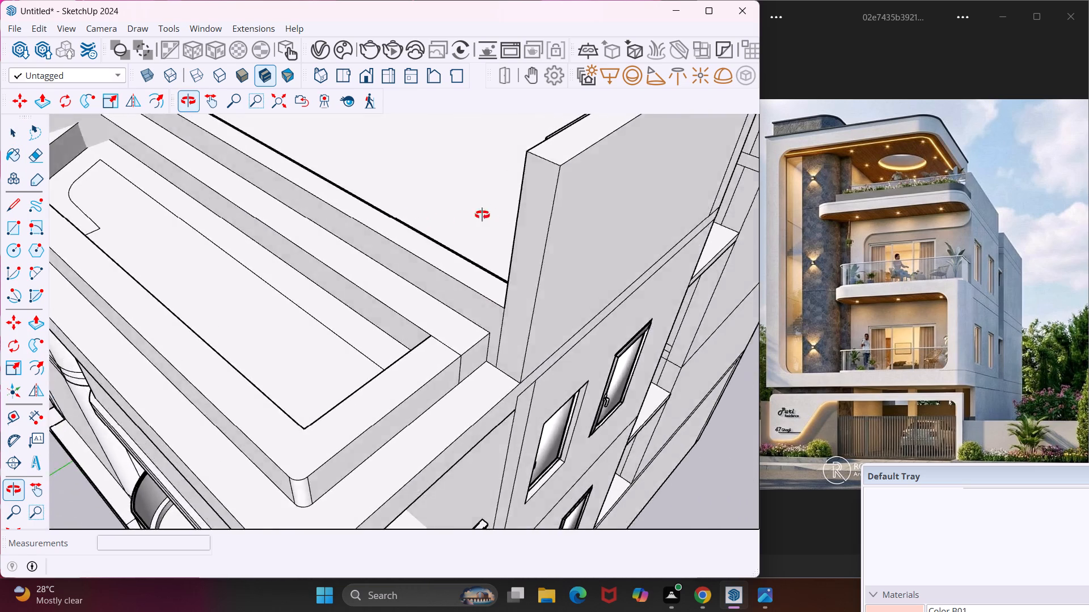
middle_click_drag(482, 215, 577, 224)
scroll(571, 221, "down", 4)
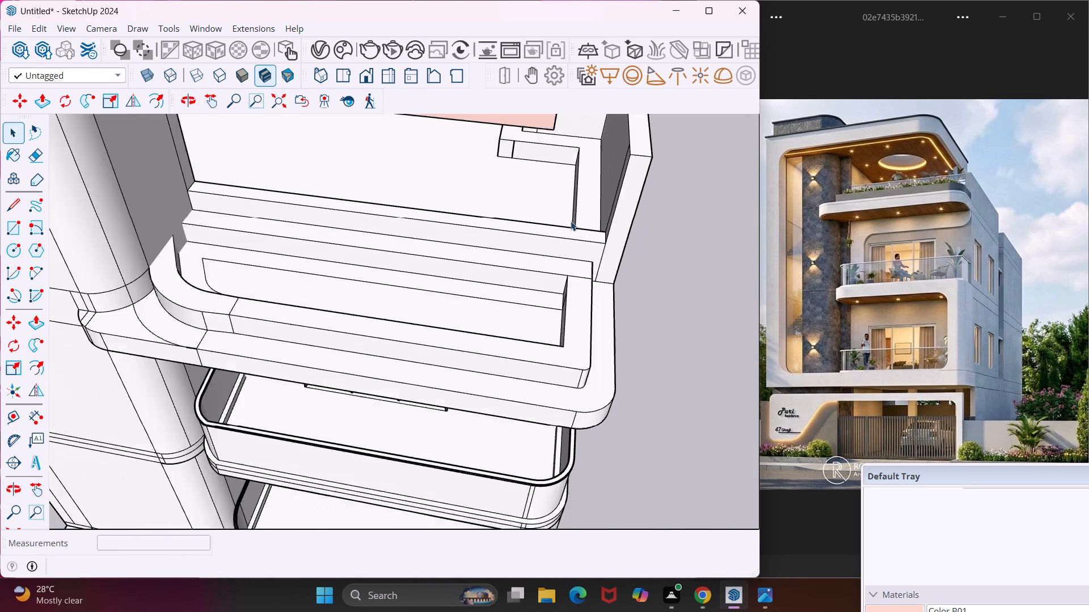
scroll(571, 221, "down", 3)
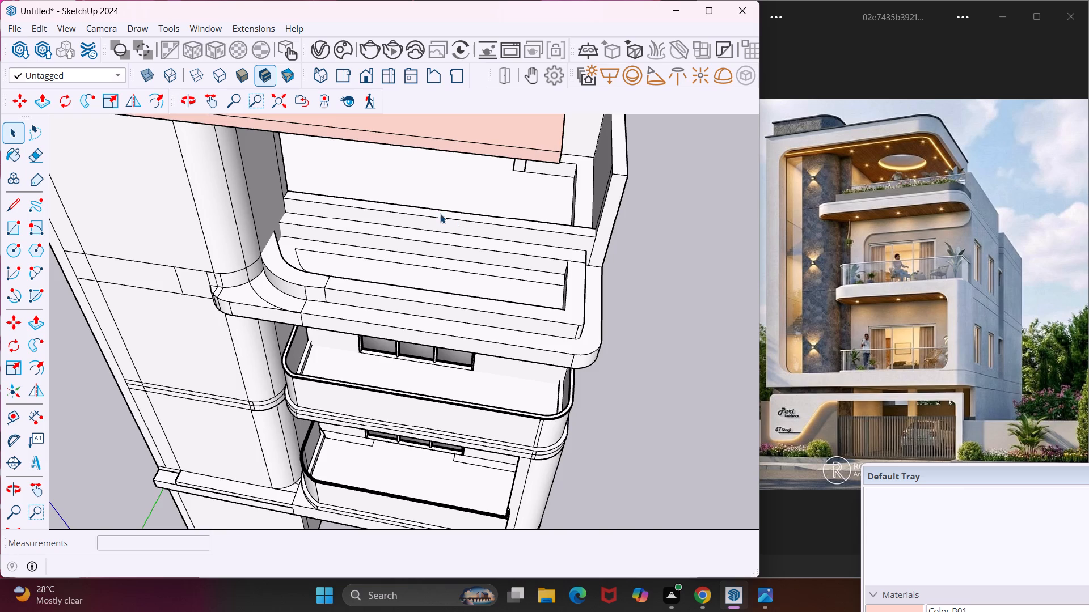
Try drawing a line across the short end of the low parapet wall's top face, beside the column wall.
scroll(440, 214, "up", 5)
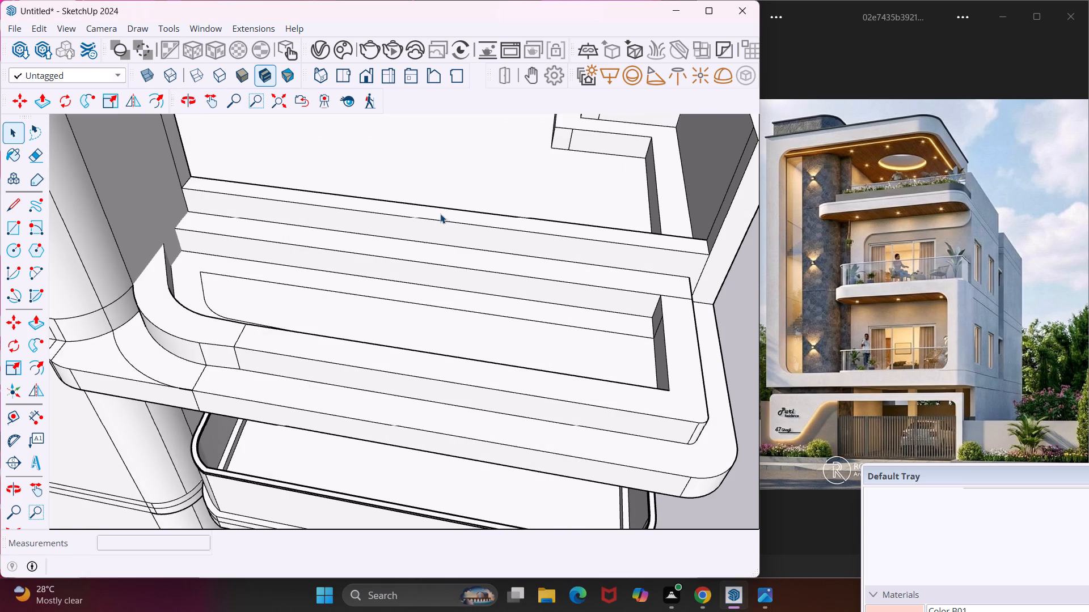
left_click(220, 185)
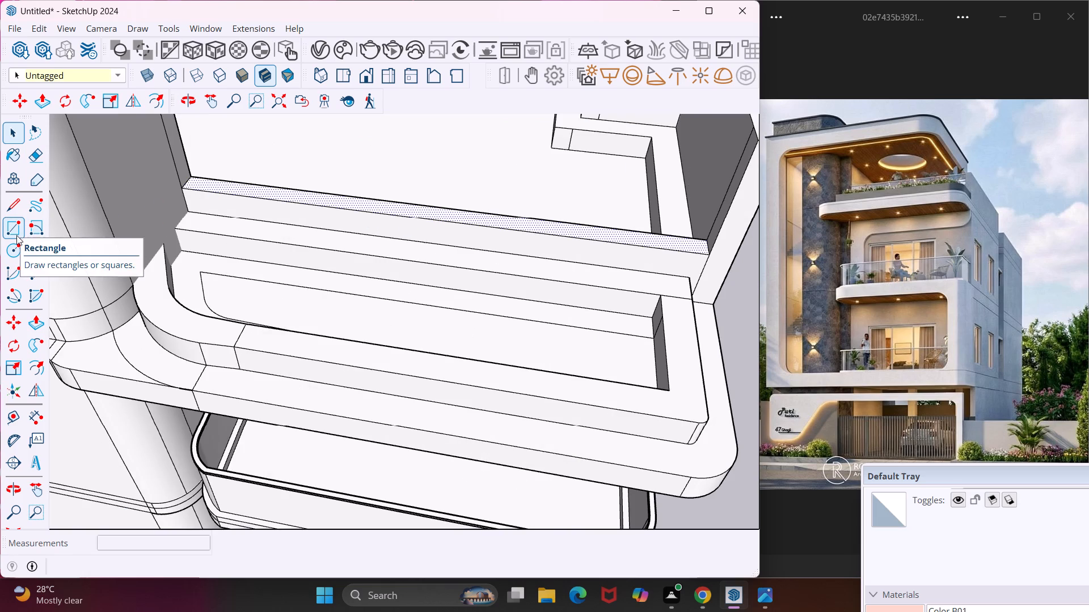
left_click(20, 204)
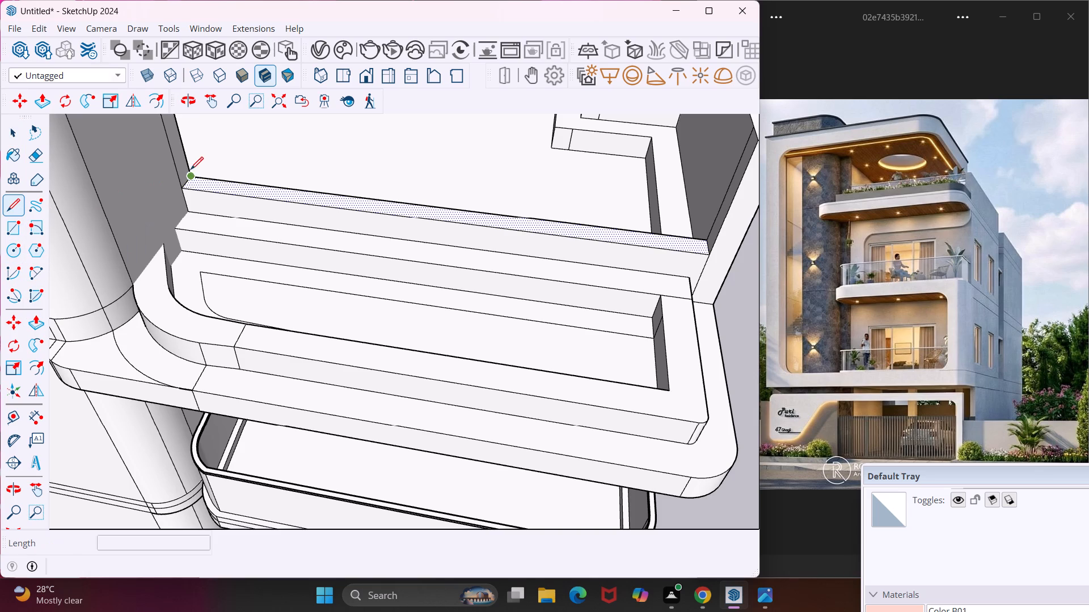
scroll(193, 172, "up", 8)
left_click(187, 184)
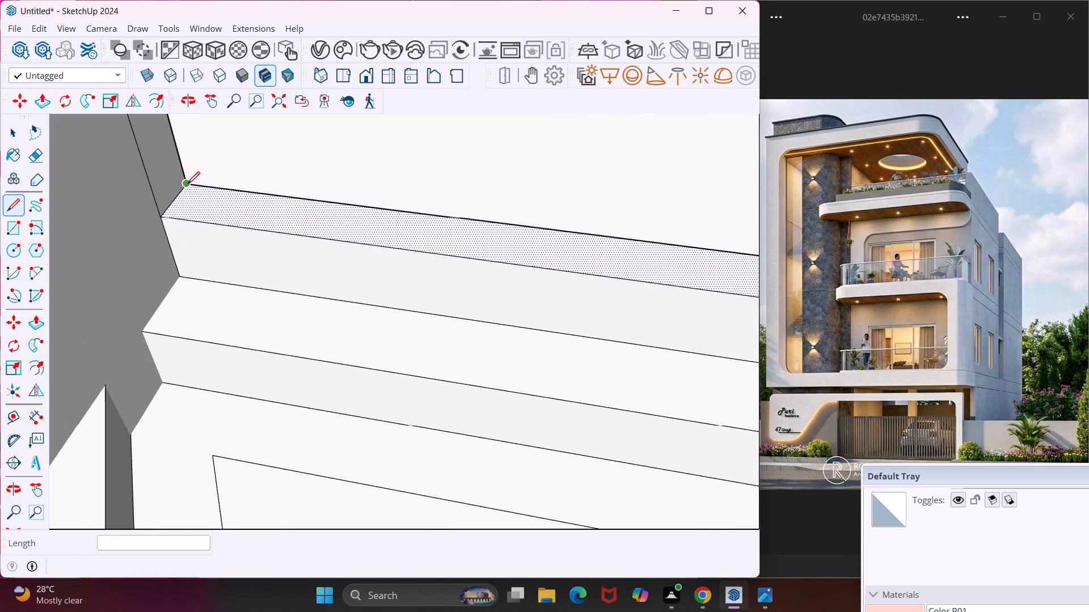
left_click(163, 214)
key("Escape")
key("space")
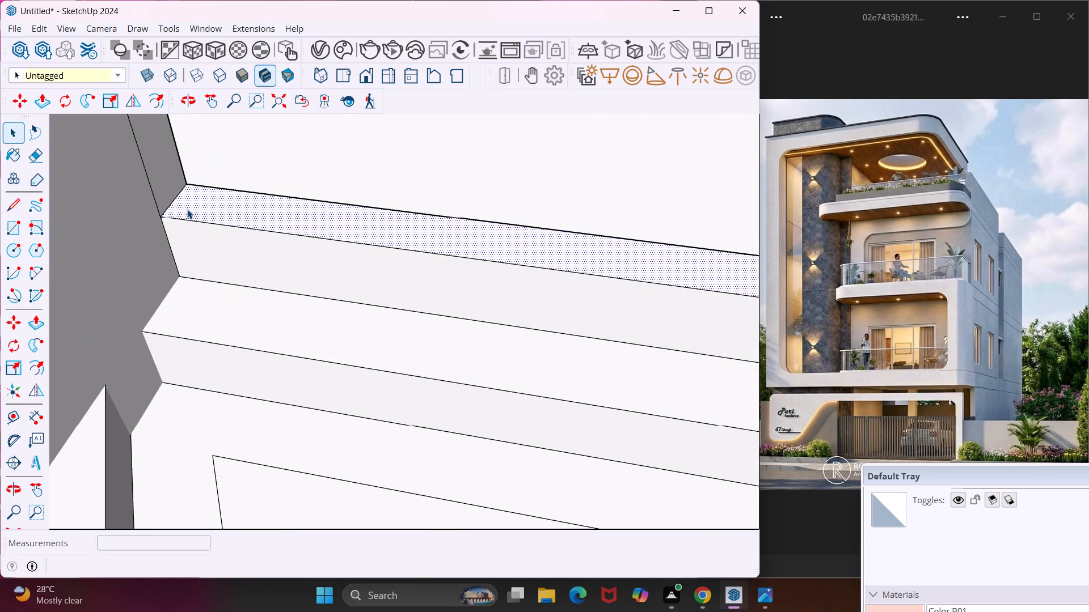
Offset the outline of the low parapet wall's top face inward by about 3 5/8" to form a narrow centre strip.
left_click(191, 207)
left_click(31, 366)
left_click(213, 221)
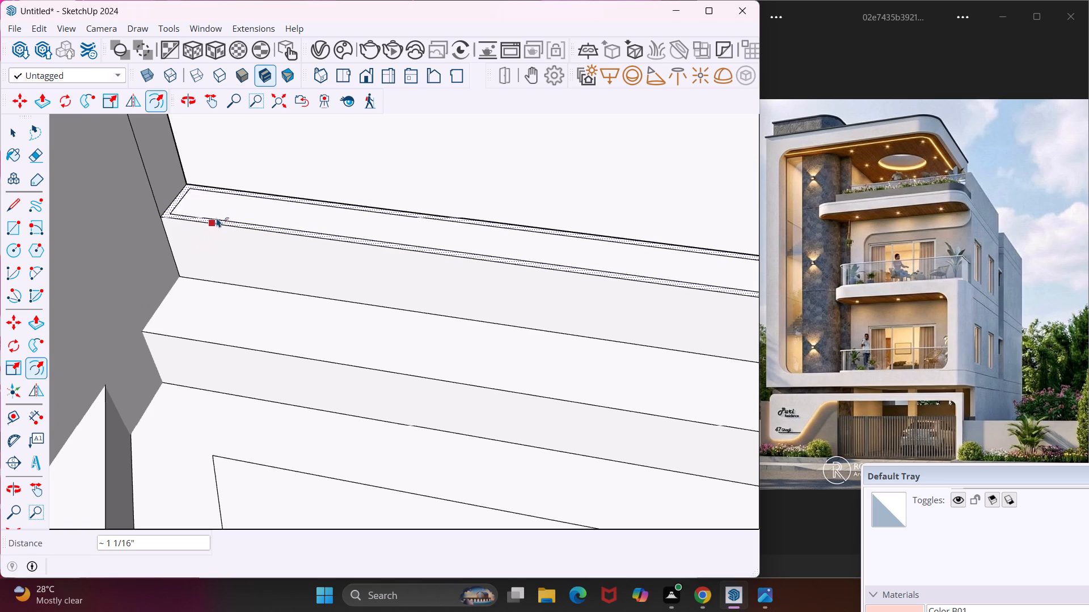
key("ctrl+z")
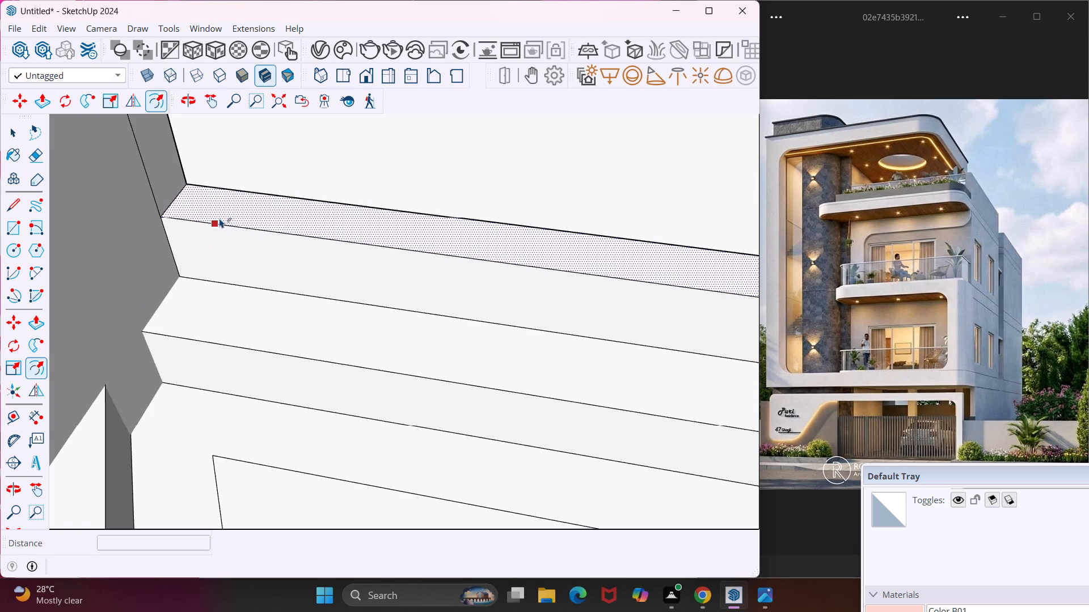
left_click(220, 218)
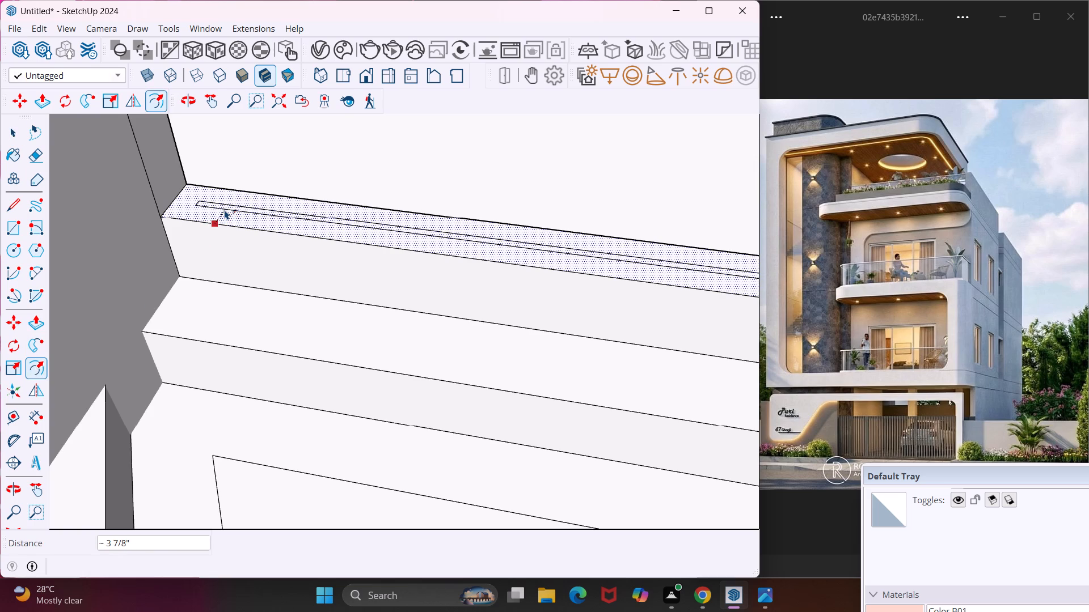
left_click(225, 210)
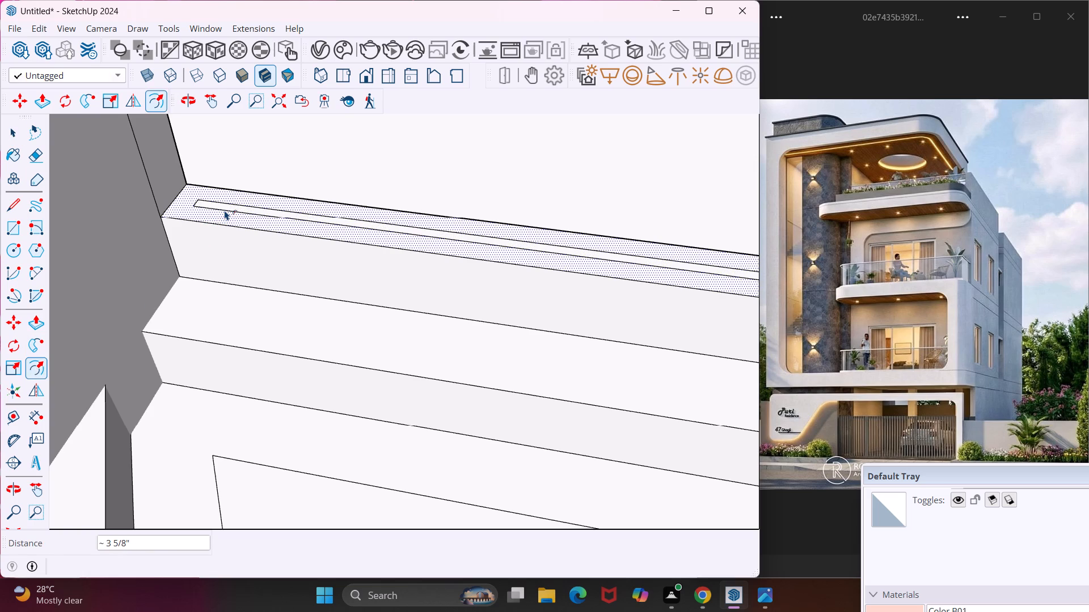
key("Escape")
key("space")
Move the narrow strip's short end edge nearest the column outward to meet the end of the parapet top.
scroll(202, 205, "up", 4)
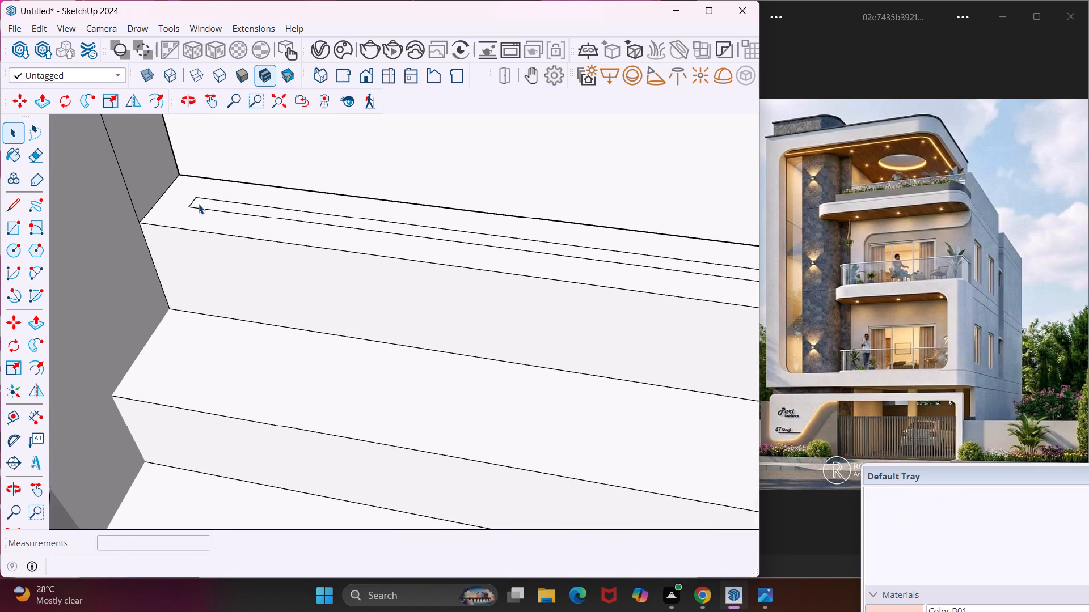
scroll(199, 204, "up", 3)
left_click(190, 202)
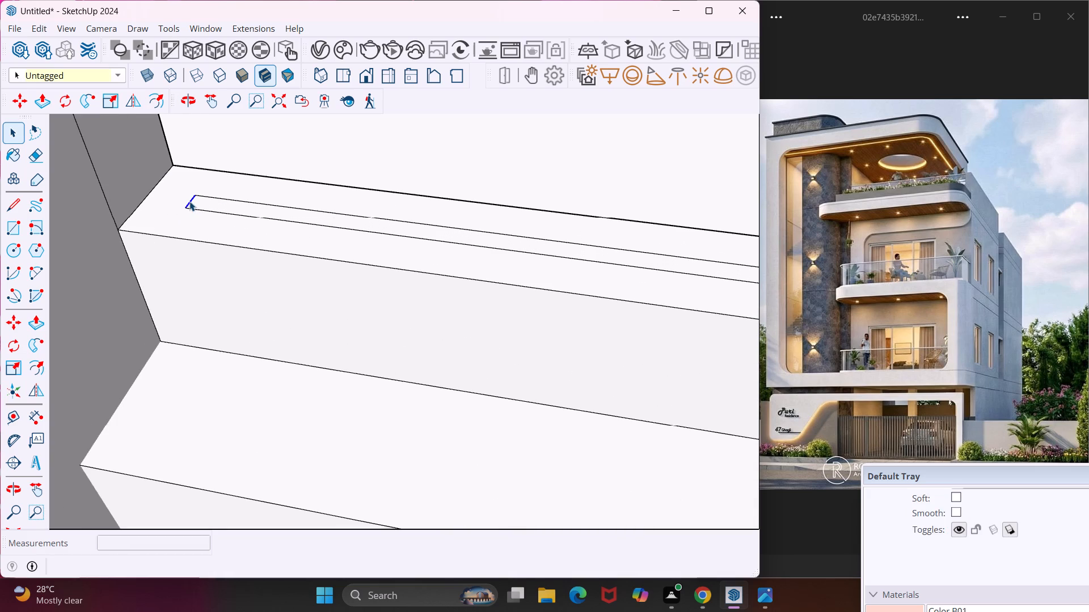
key("m")
left_click(187, 206)
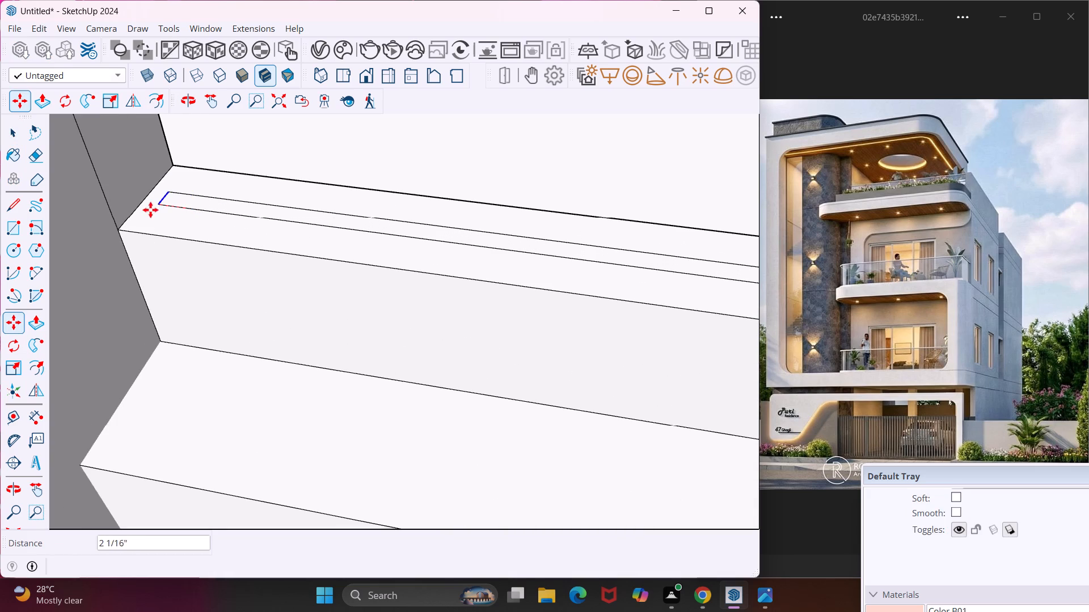
left_click(141, 208)
Move the strip's opposite short end edge outward until it meets the side wall.
scroll(123, 196, "down", 14)
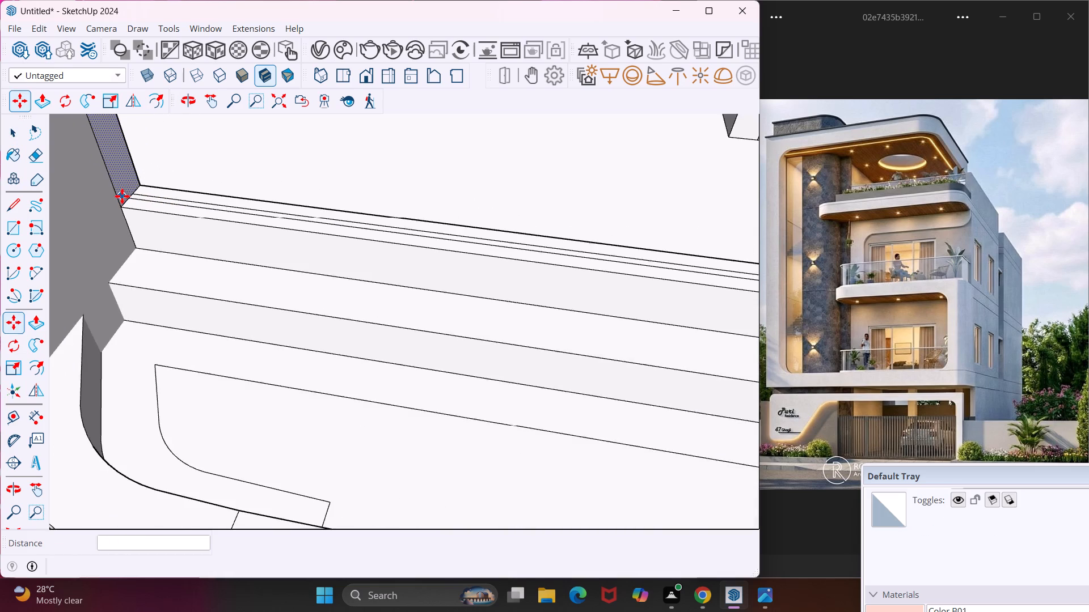
scroll(122, 196, "down", 8)
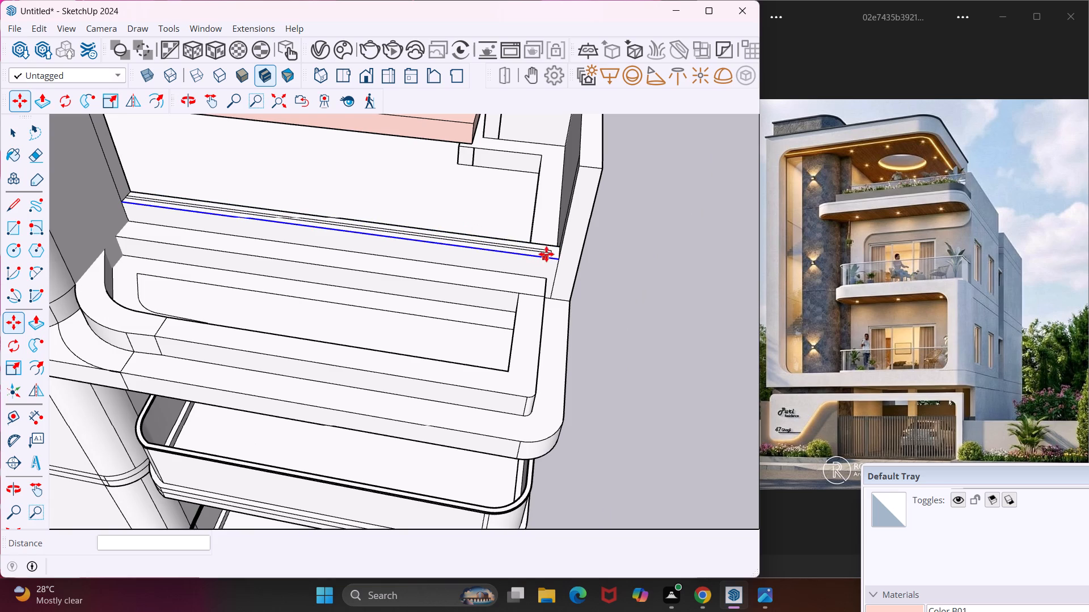
scroll(552, 252, "up", 16)
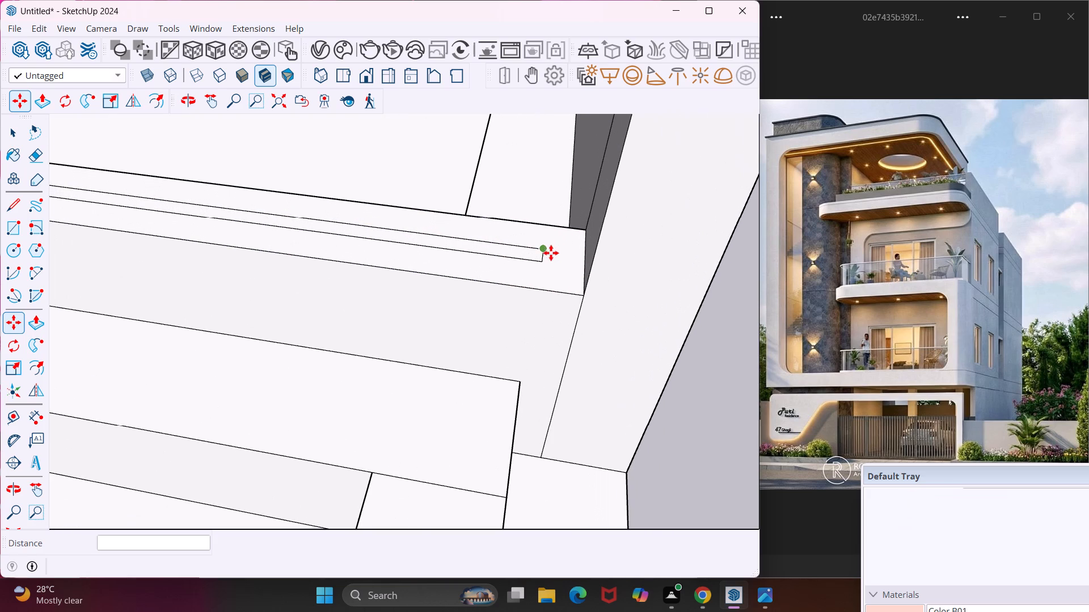
key("space")
scroll(539, 259, "up", 3)
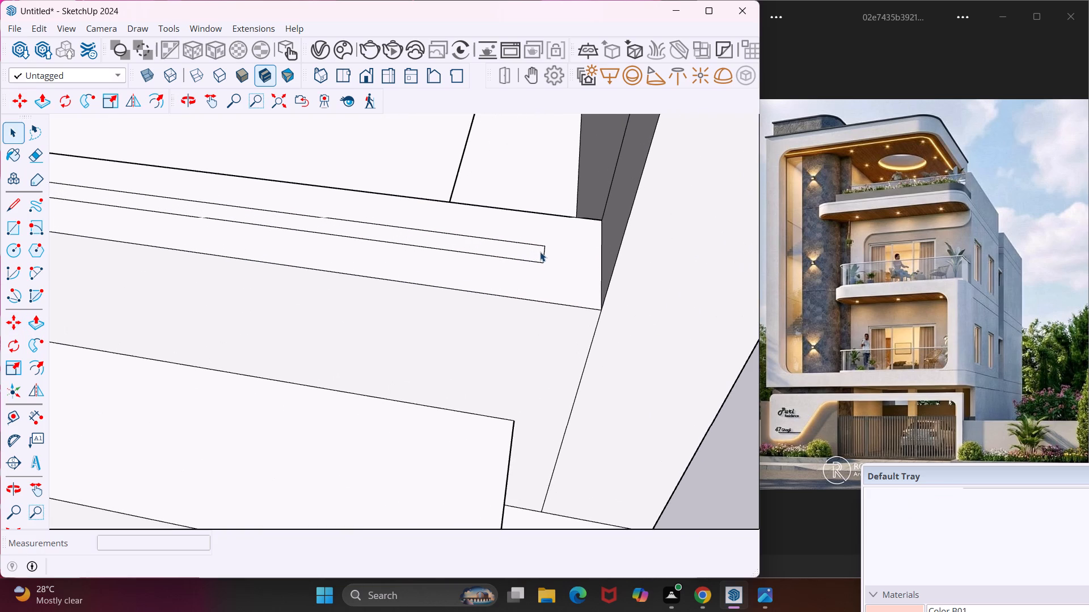
left_click(544, 255)
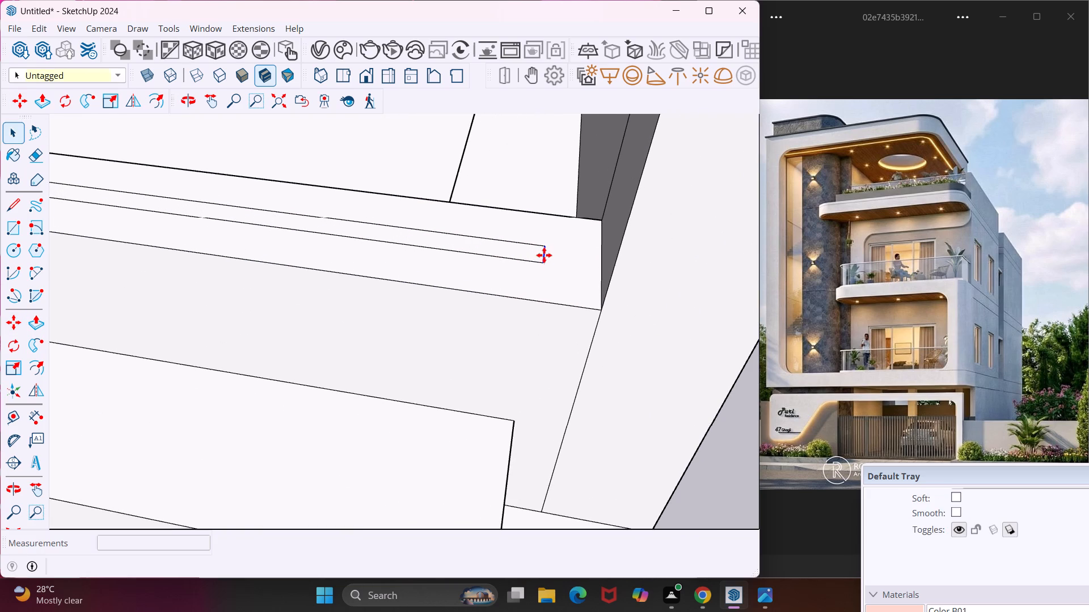
key("m")
left_click_drag(542, 263, 550, 263)
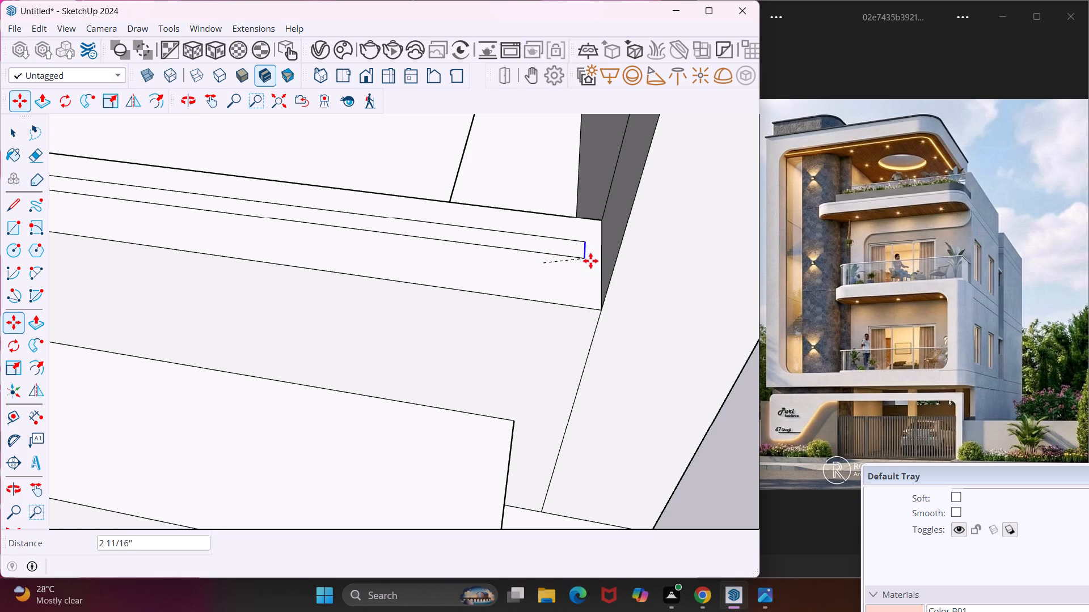
left_click(603, 267)
key("Escape")
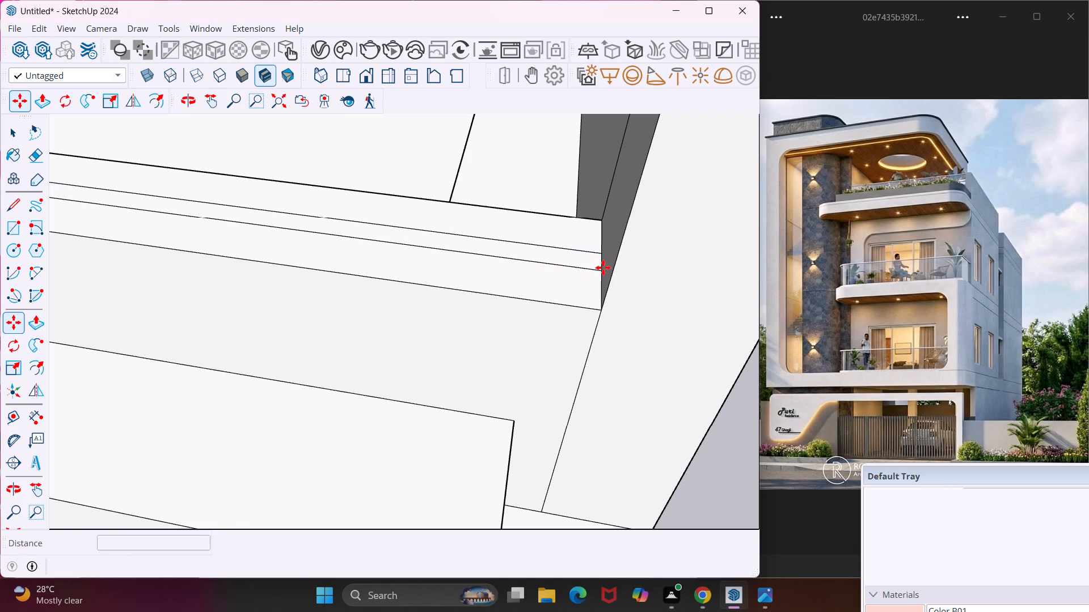
key("space")
Raise the narrow strip on the parapet top by about 3' 10 1/2" with Push/Pull, forming a thin upright panel just below the side wall's top.
left_click(580, 262)
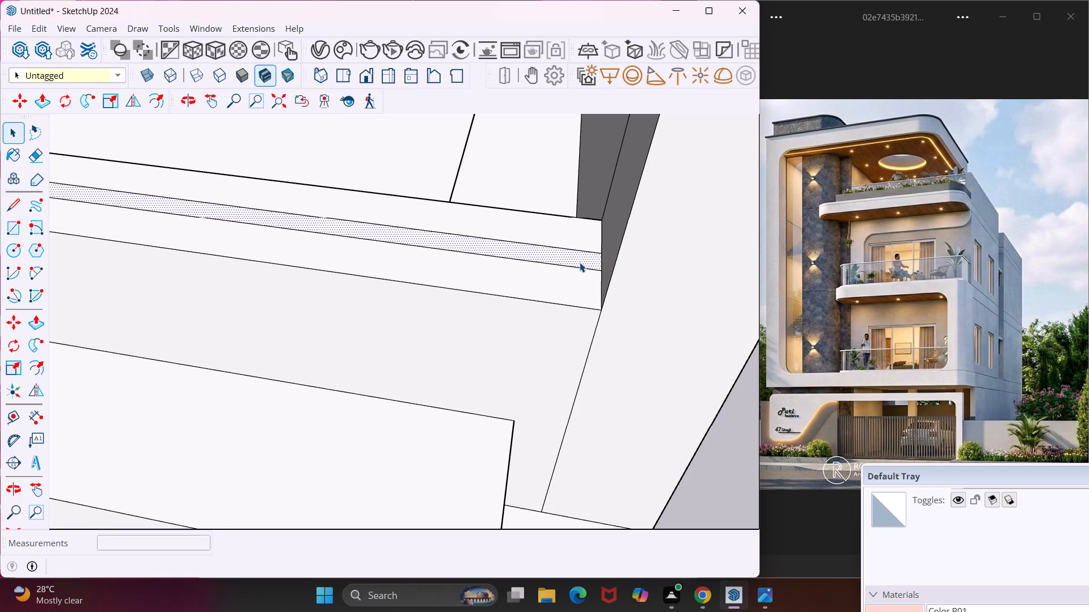
key("p")
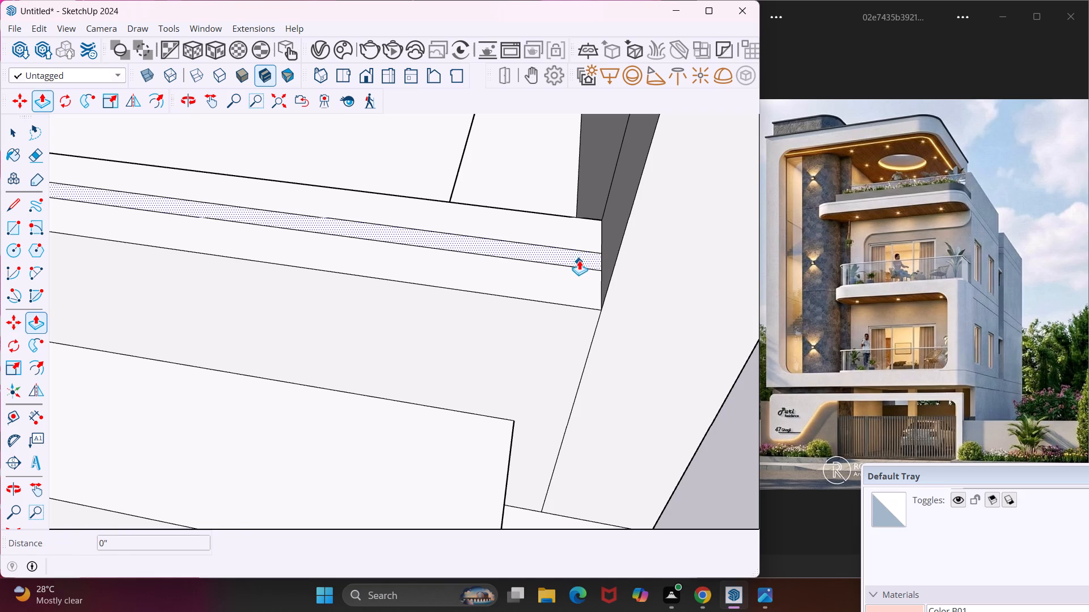
left_click(579, 255)
scroll(579, 225, "down", 12)
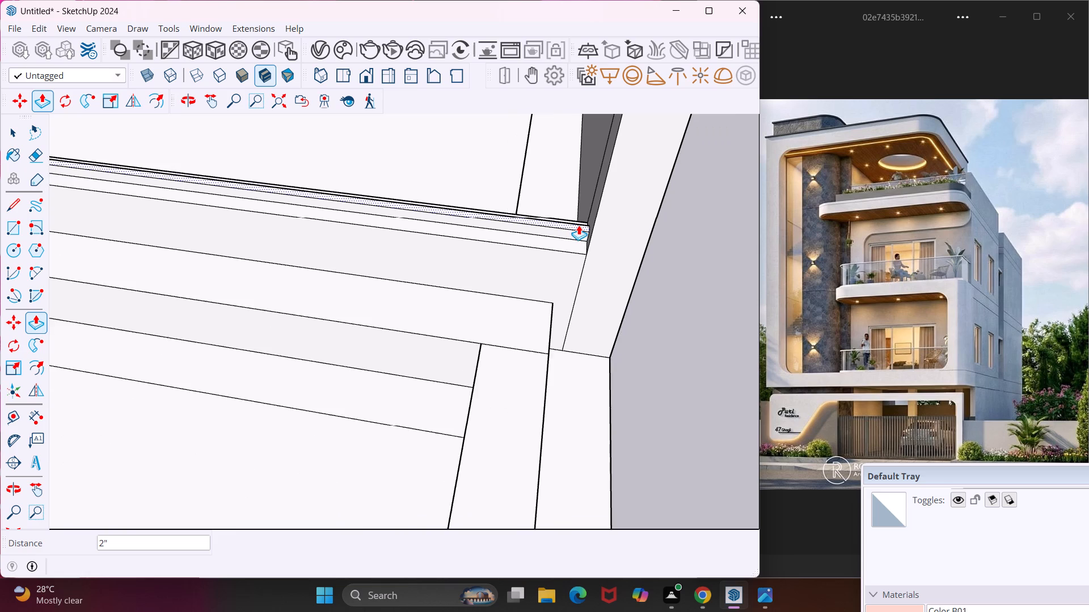
scroll(579, 225, "down", 9)
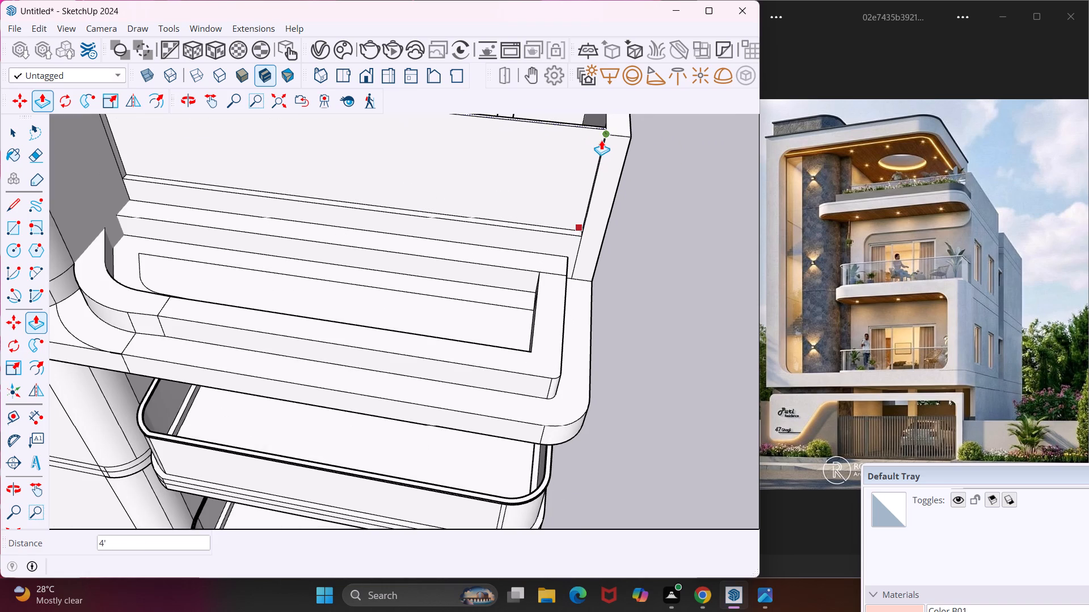
scroll(601, 140, "up", 9)
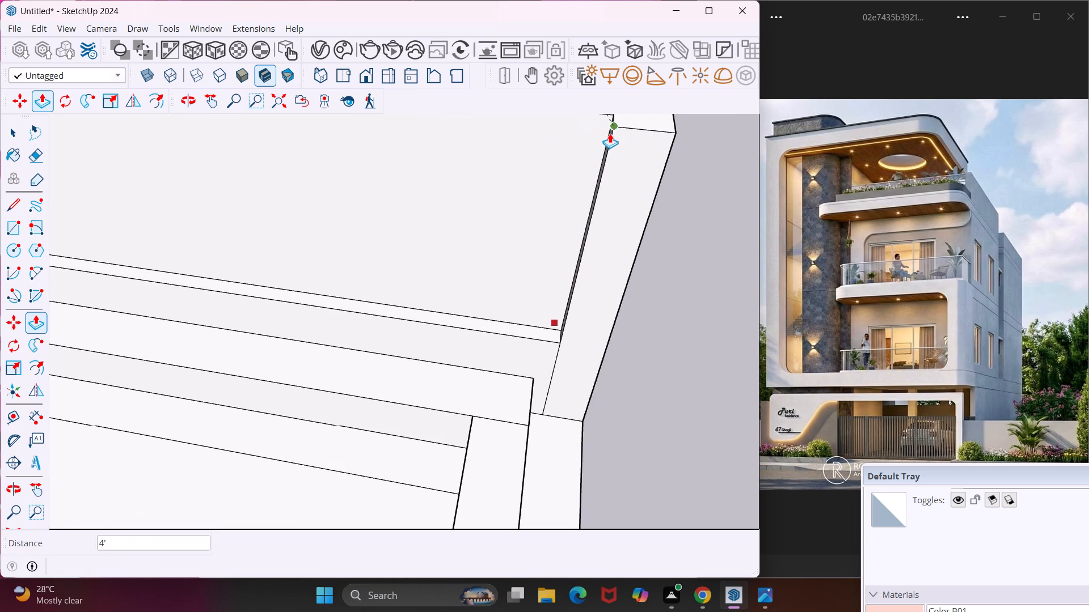
scroll(610, 133, "up", 5)
middle_click_drag(610, 133, 699, 188)
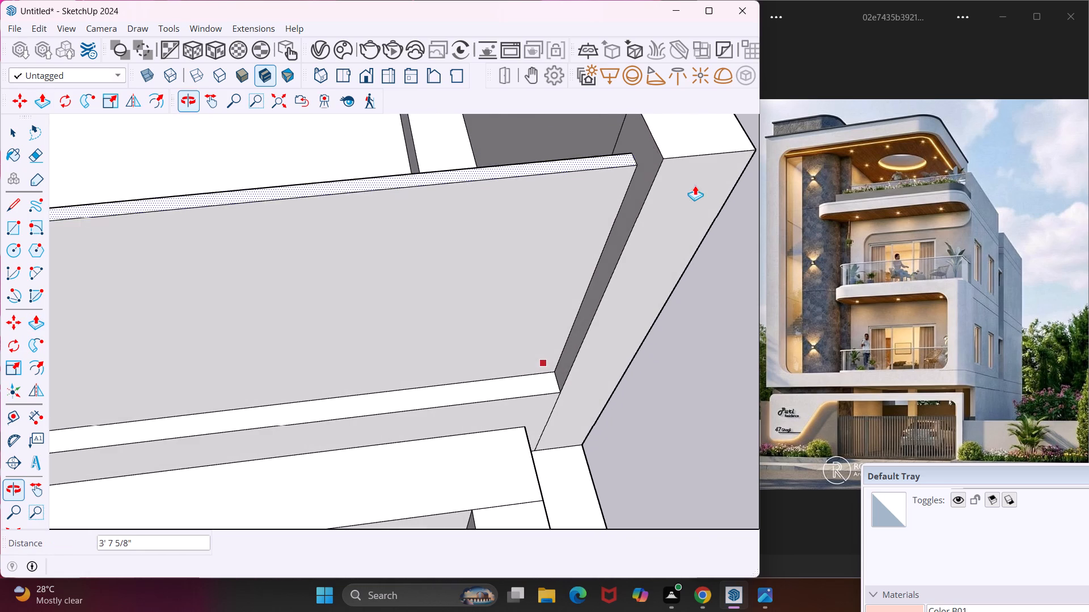
scroll(652, 151, "up", 3)
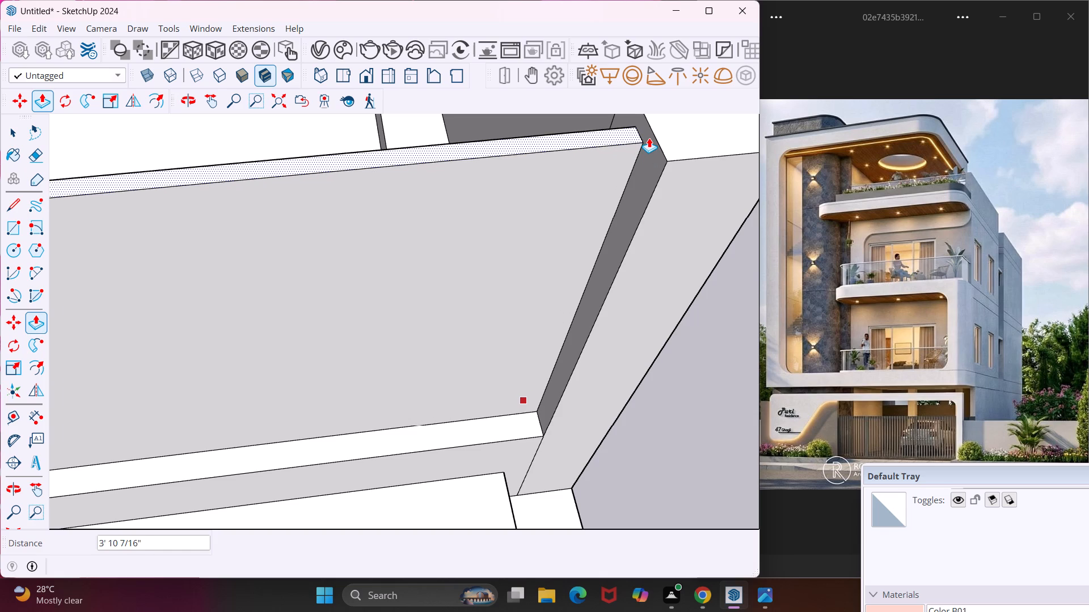
scroll(647, 139, "up", 3)
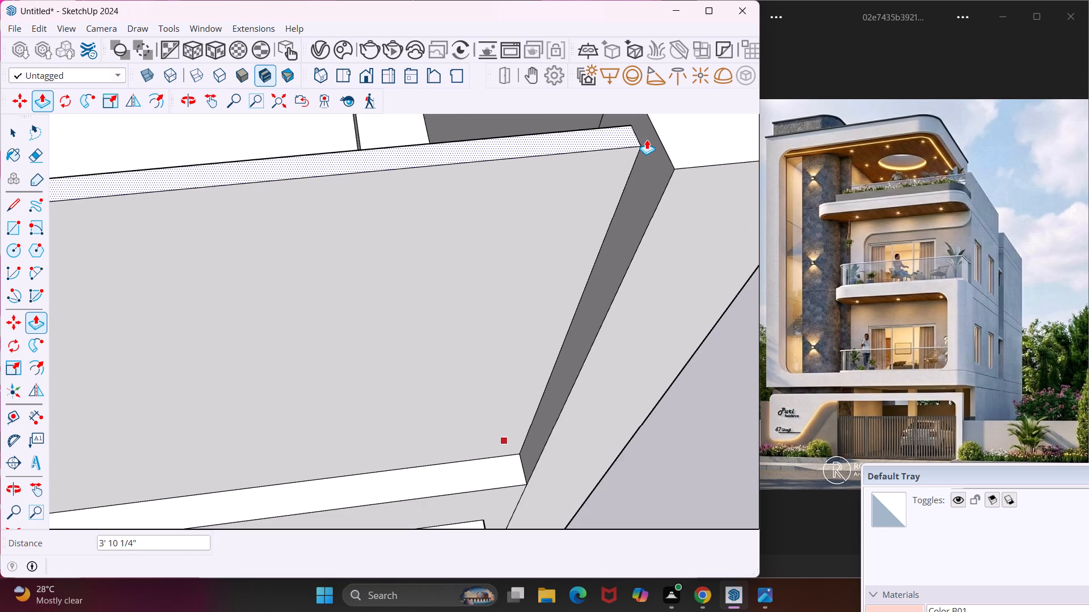
scroll(647, 139, "up", 4)
left_click(651, 134)
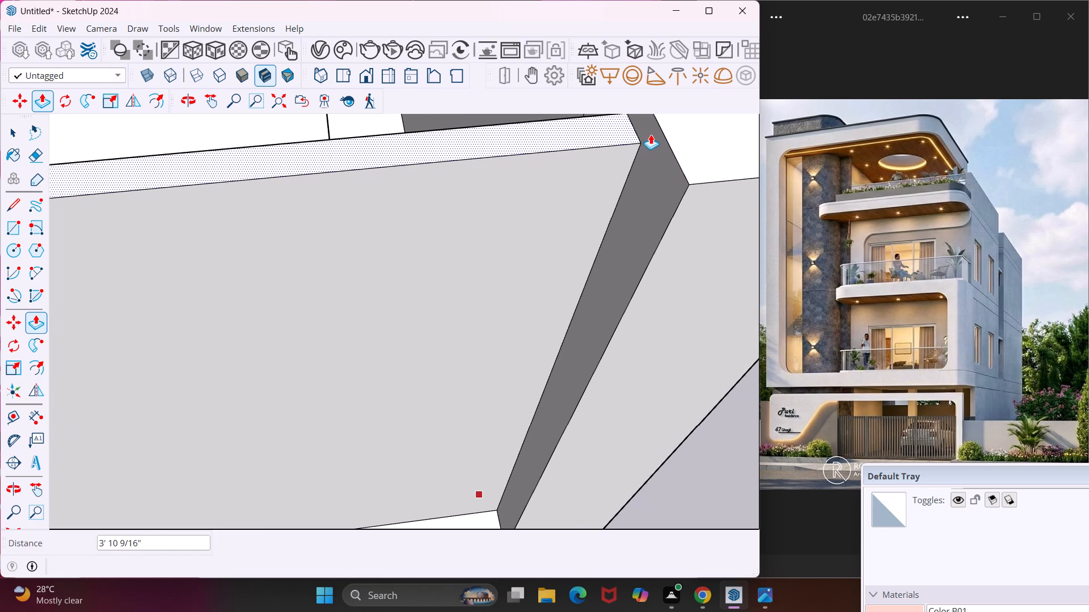
key("Escape")
key("space")
Examine the thin upright panel and its junction with the side wall from several angles.
scroll(651, 134, "down", 11)
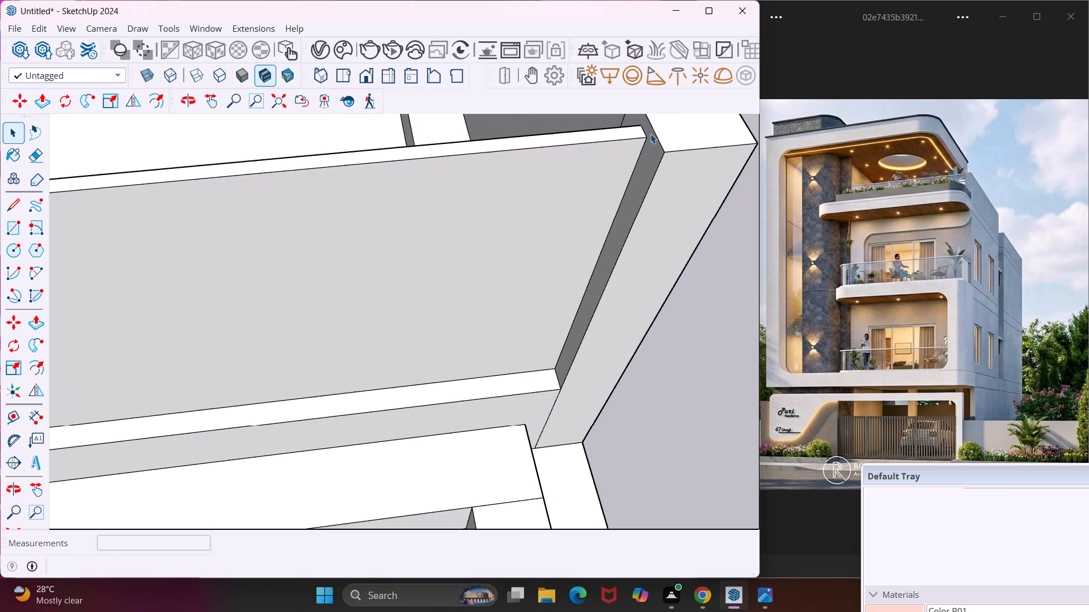
scroll(651, 134, "down", 3)
middle_click_drag(650, 135, 433, 156)
scroll(430, 156, "down", 3)
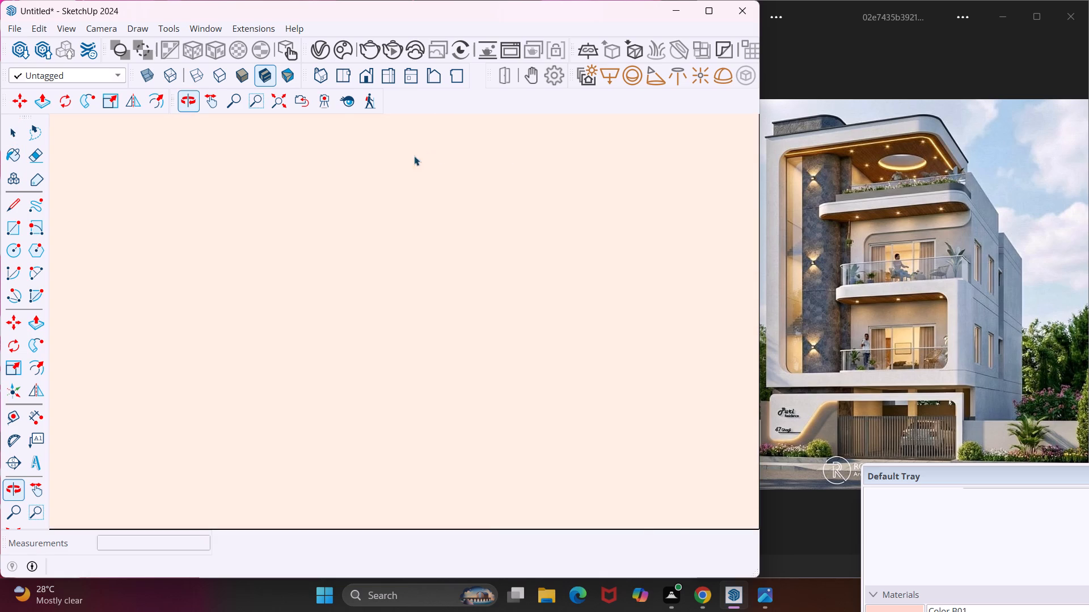
scroll(414, 156, "down", 20)
scroll(414, 156, "down", 17)
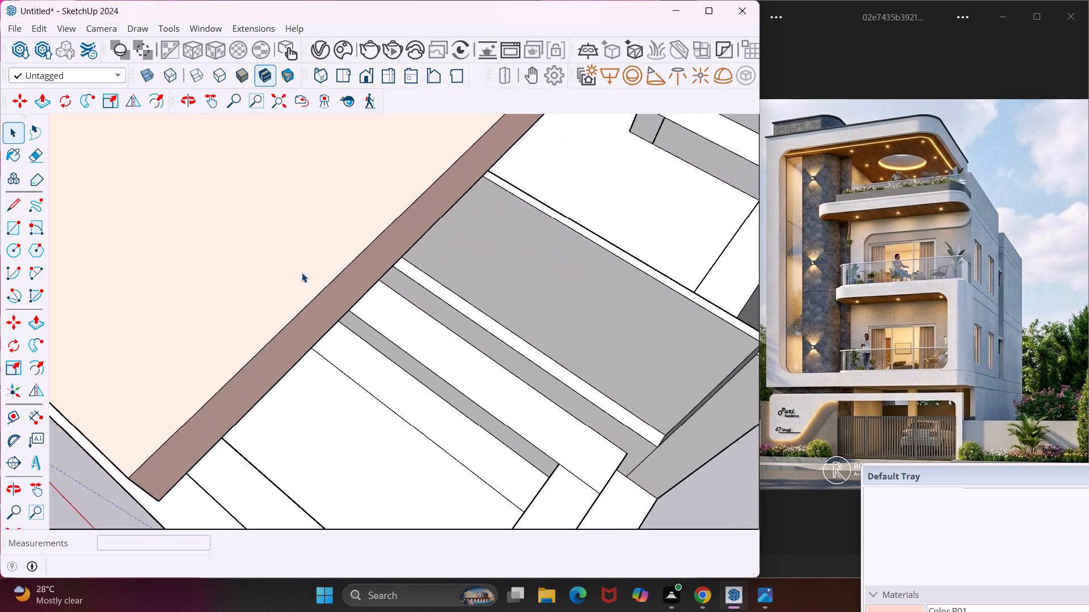
scroll(302, 273, "down", 15)
middle_click_drag(398, 345, 614, 307)
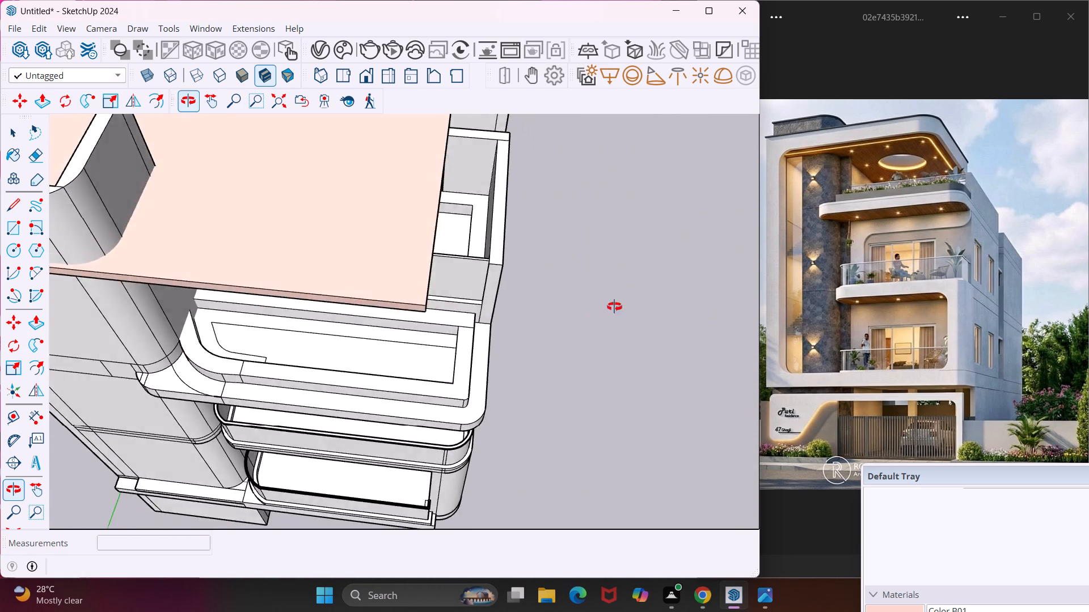
middle_click_drag(614, 307, 714, 209)
scroll(512, 150, "up", 14)
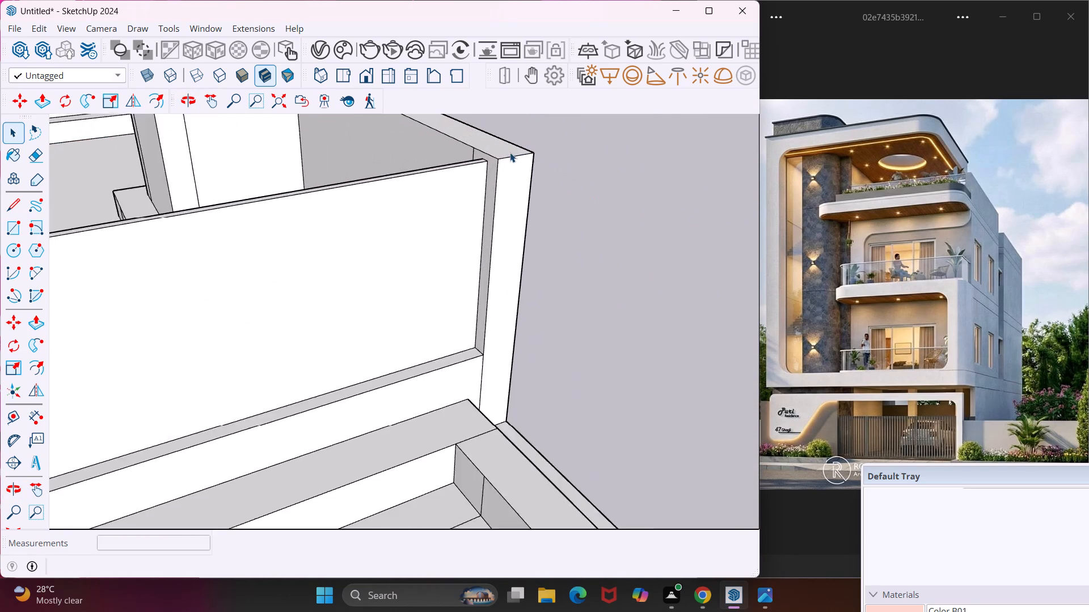
scroll(510, 152, "up", 1)
middle_click_drag(468, 186, 583, 203)
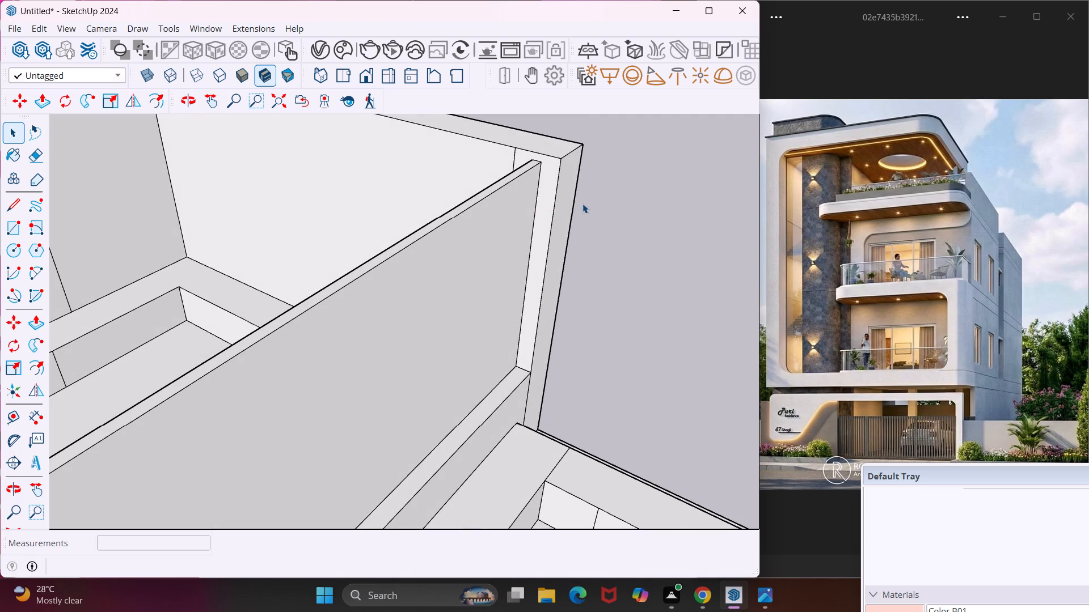
Draw a rectangle about 3 1/16" by 5/8" on the side wall's face, directly above the upright panel's top end.
left_click(14, 223)
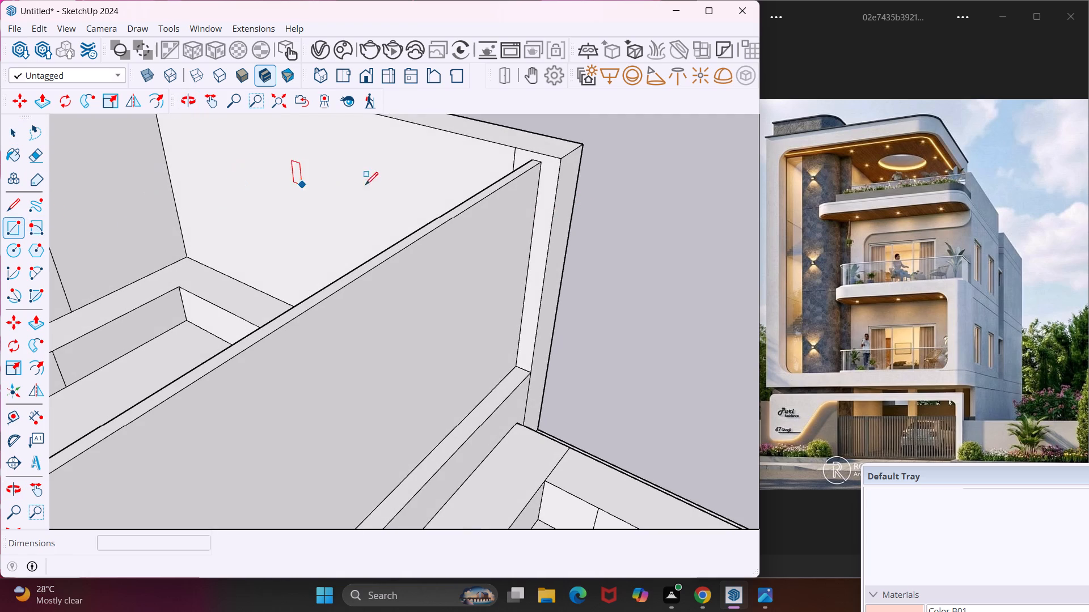
scroll(531, 156, "up", 15)
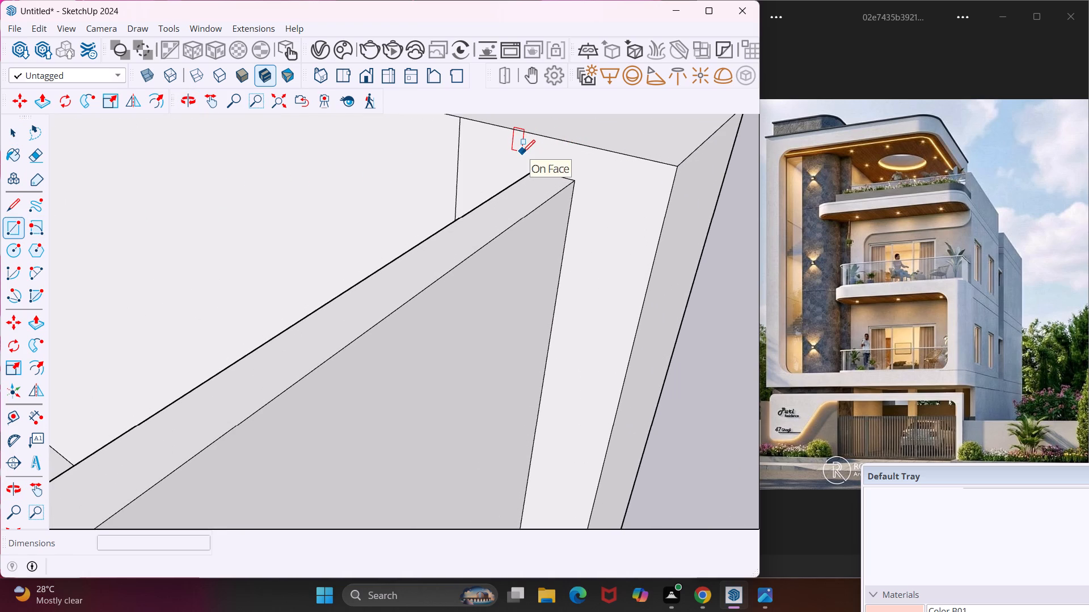
left_click(522, 152)
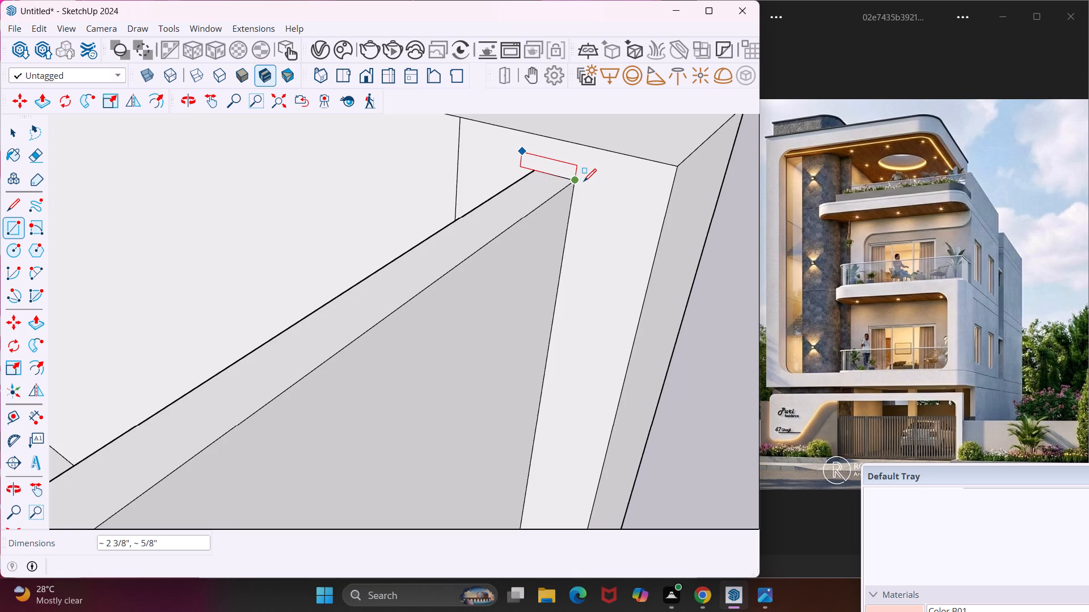
left_click(593, 182)
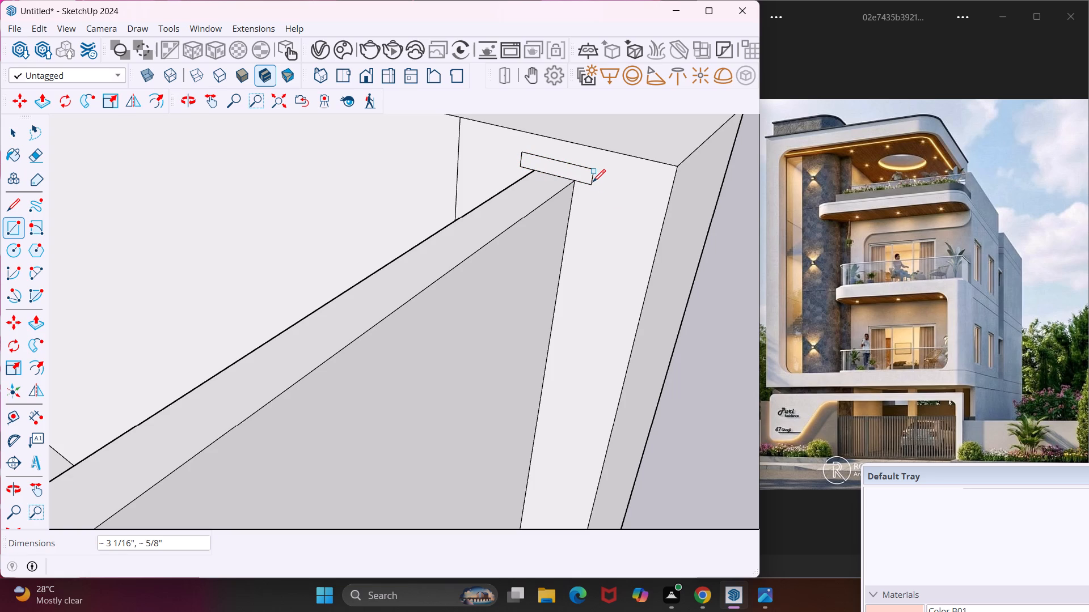
key("Escape")
key("space")
Sweep the small rectangle along the upright panel's top face with Follow Me to form a capping rail.
left_click(581, 175)
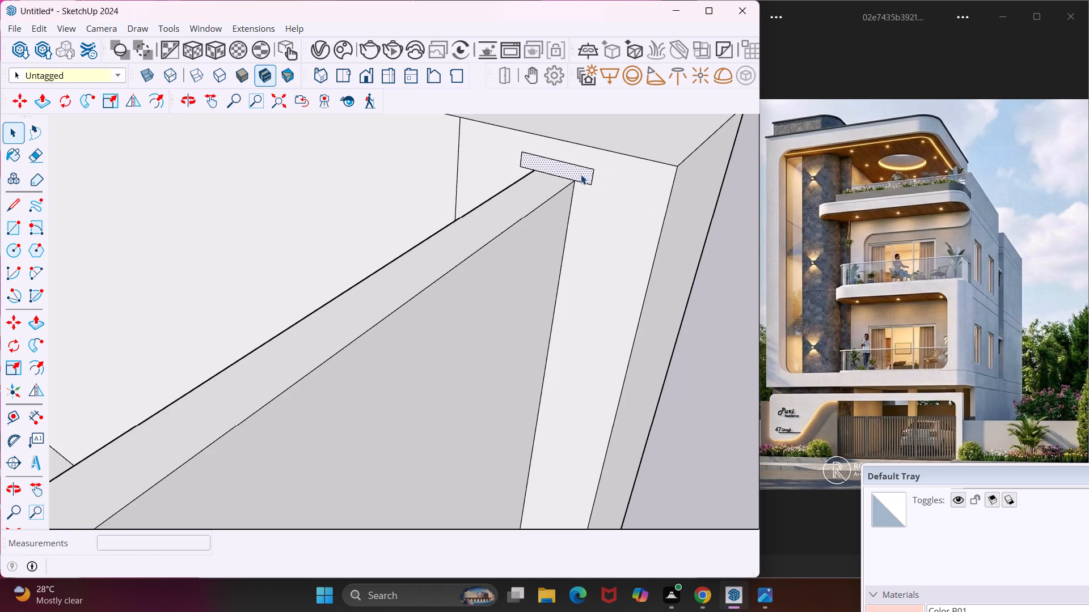
left_click(543, 193)
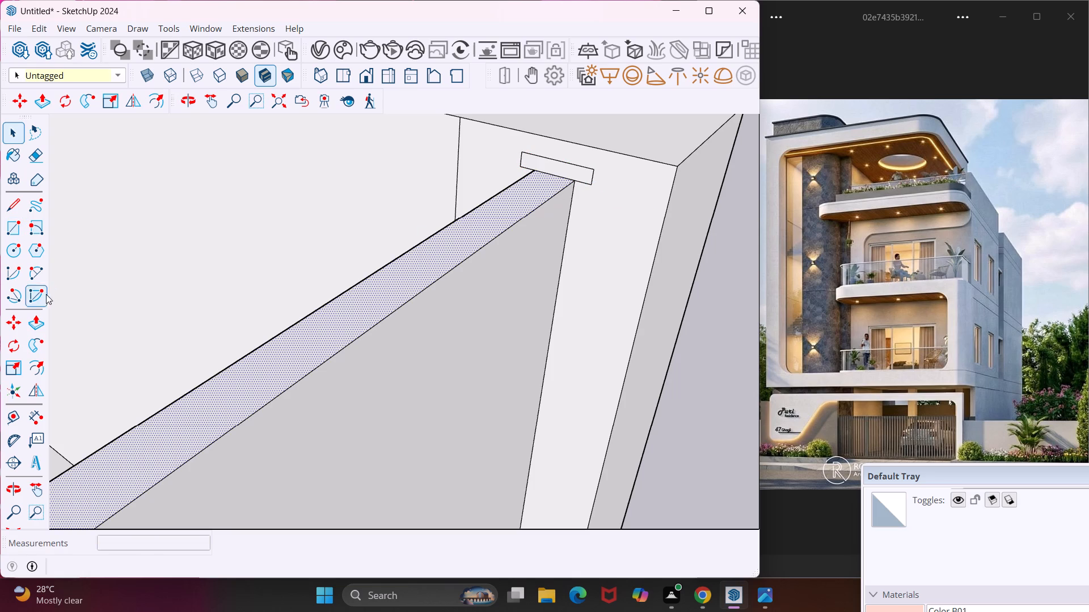
left_click(41, 343)
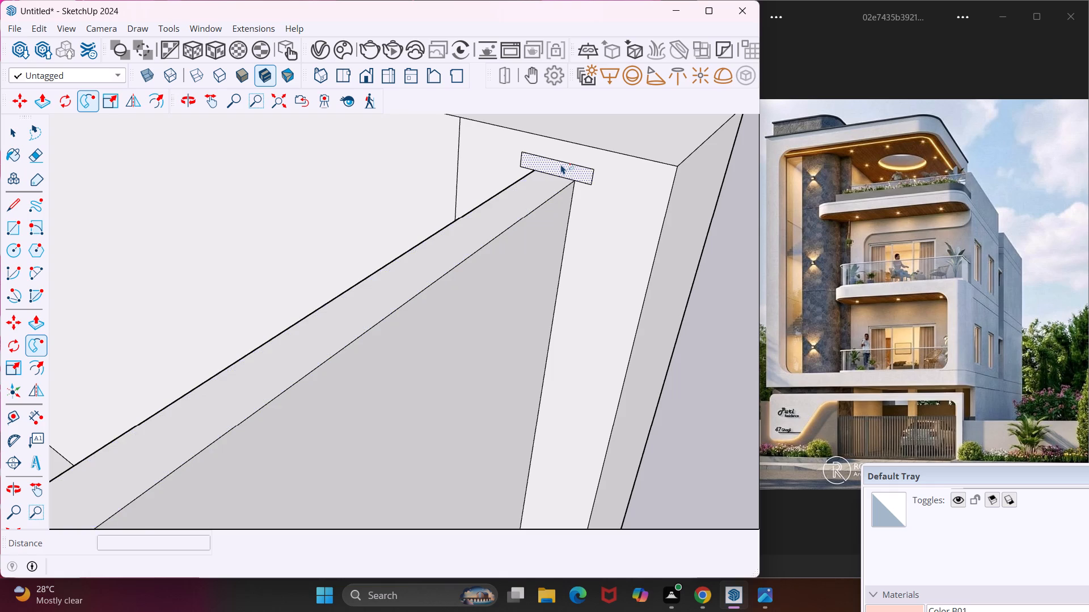
left_click(561, 164)
scroll(475, 209, "down", 20)
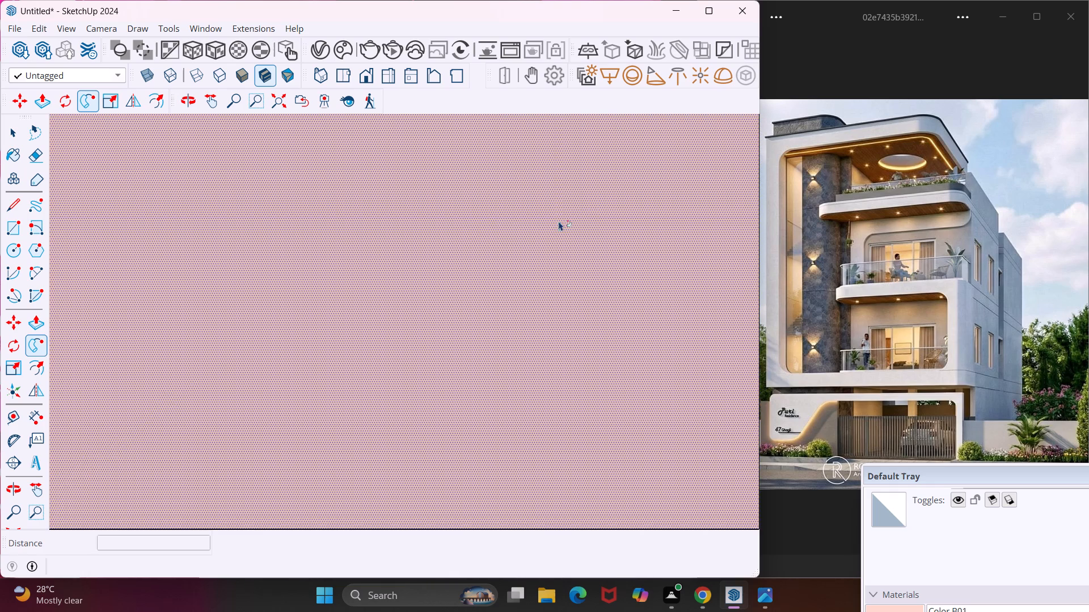
middle_click_drag(583, 213, 201, 238)
scroll(185, 234, "down", 20)
scroll(185, 234, "down", 3)
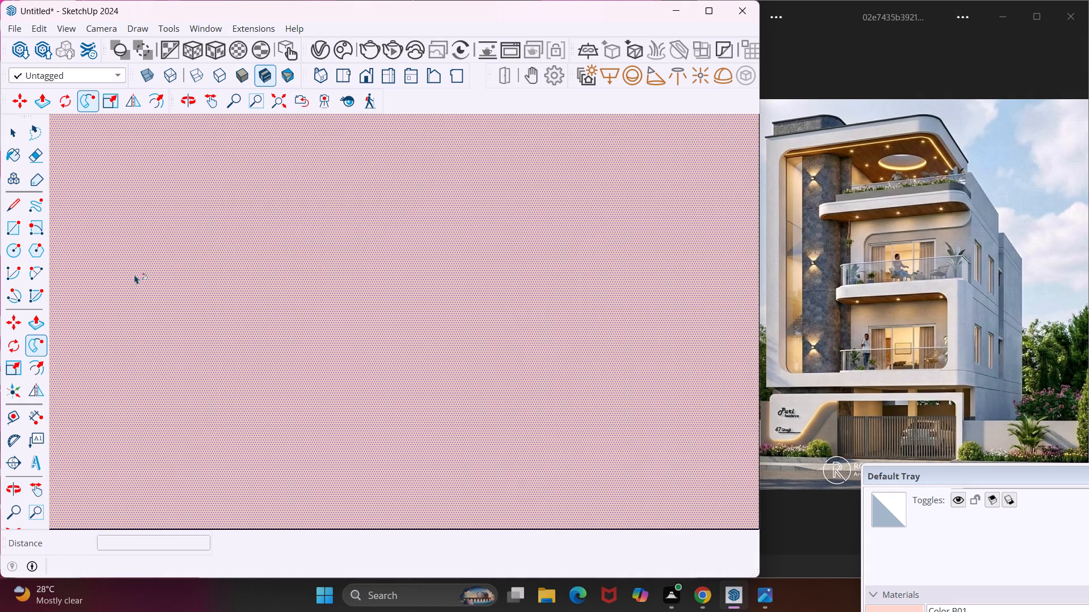
scroll(134, 274, "down", 20)
scroll(134, 274, "down", 15)
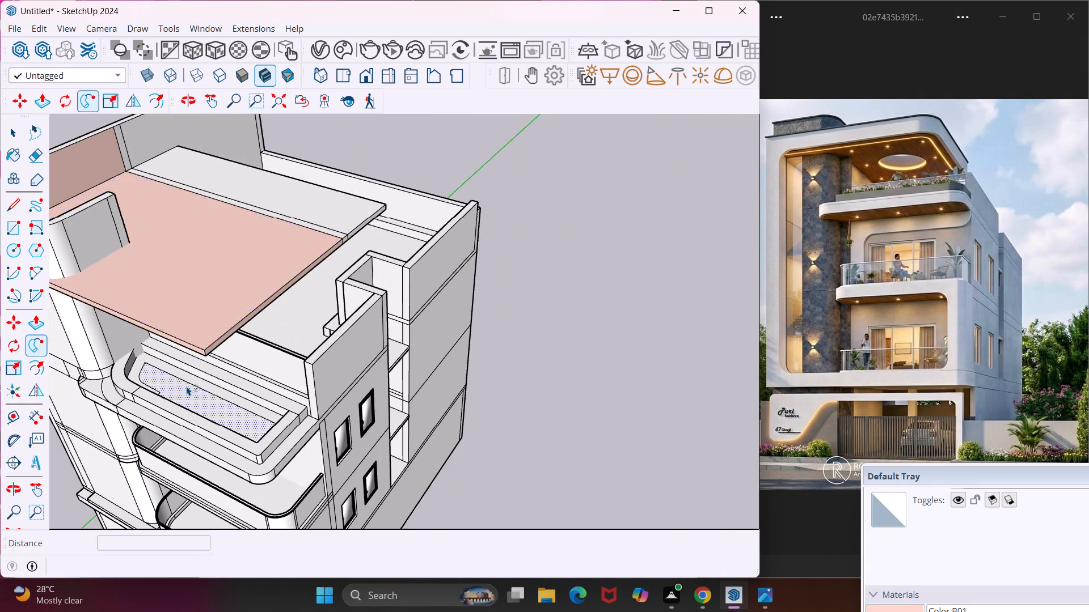
middle_click_drag(187, 386, 430, 205)
key("Escape")
key("space")
Examine the capped upright panel and the whole house from the front and side against the reference image.
scroll(559, 298, "down", 2)
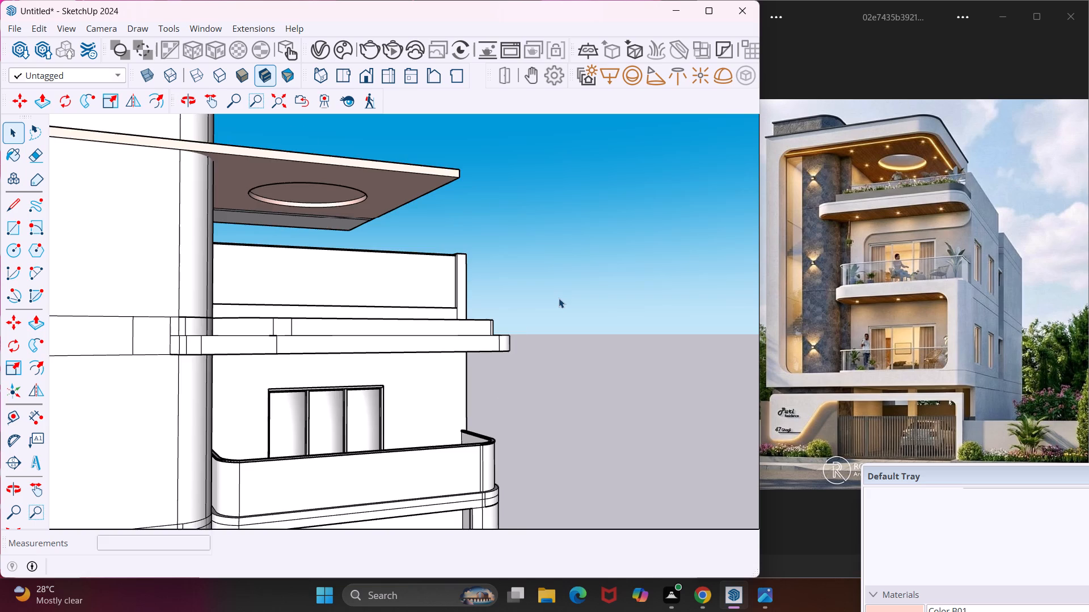
scroll(559, 298, "down", 8)
middle_click_drag(556, 403, 402, 415)
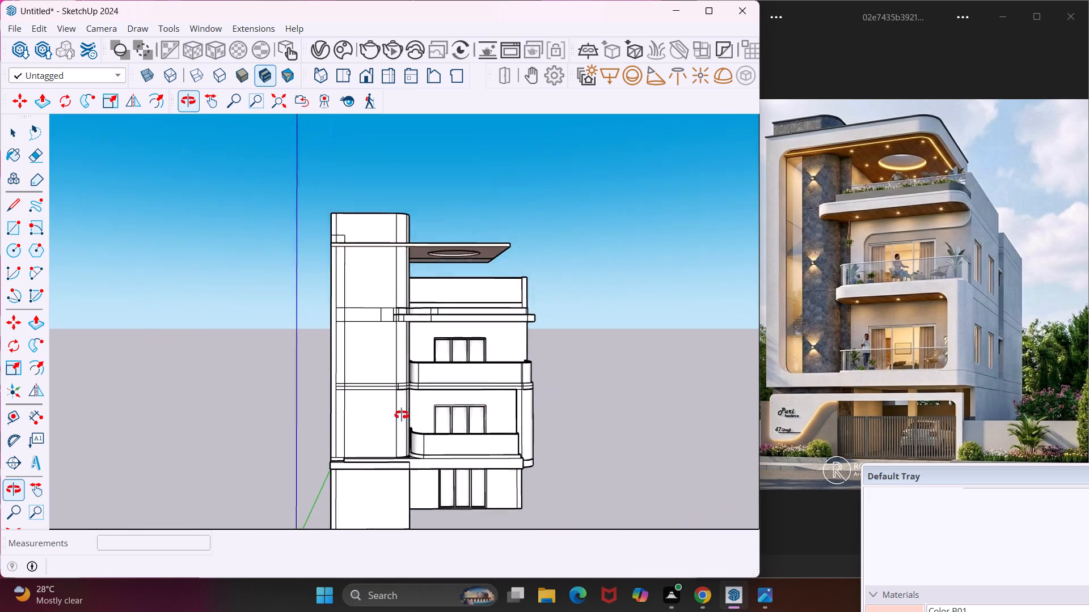
middle_click_drag(402, 415, 282, 435)
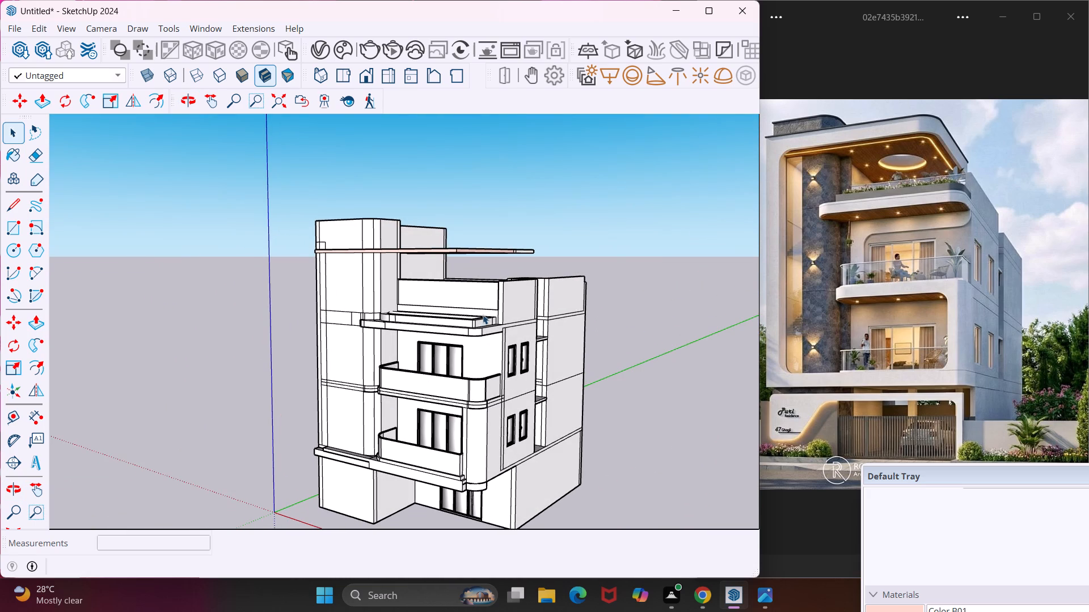
scroll(471, 335, "up", 14)
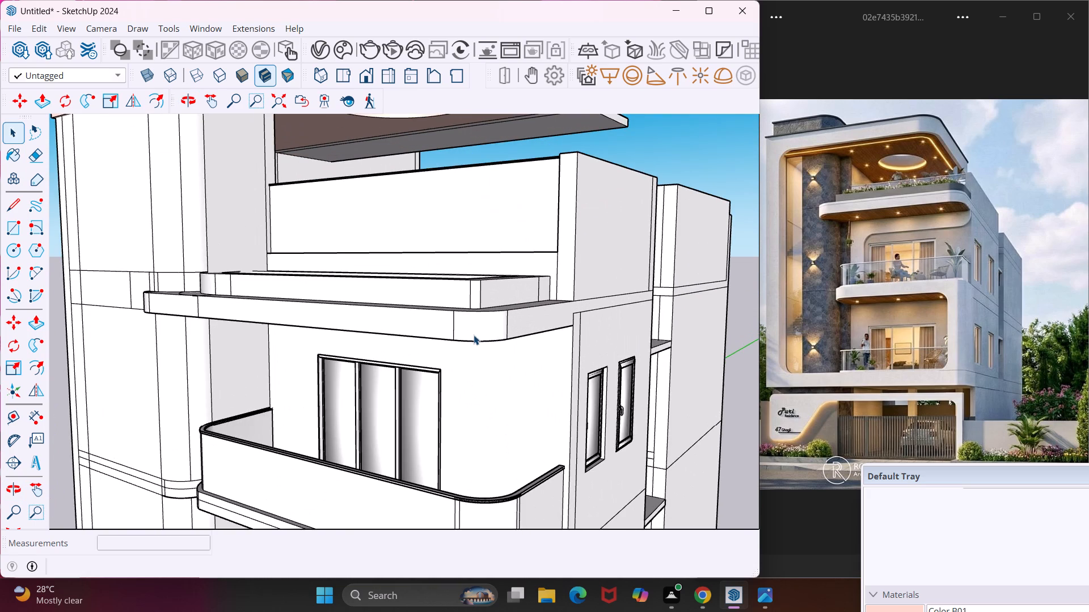
scroll(474, 335, "down", 16)
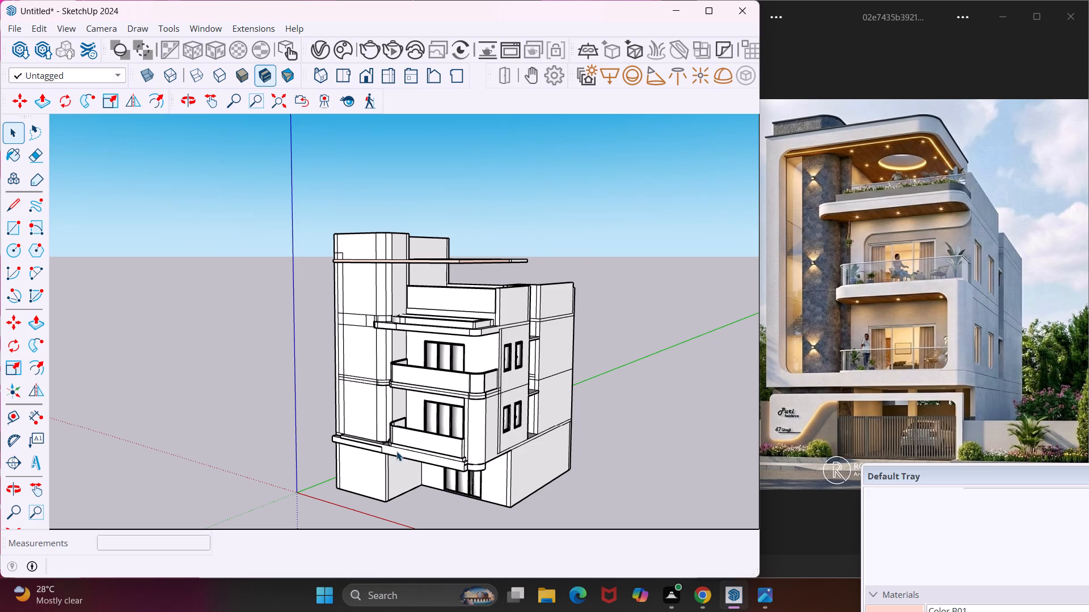
Push/Pull the end face of the raised ledge under the lowest balcony's parapet outward 4" to meet the slab end below.
scroll(378, 456, "up", 9)
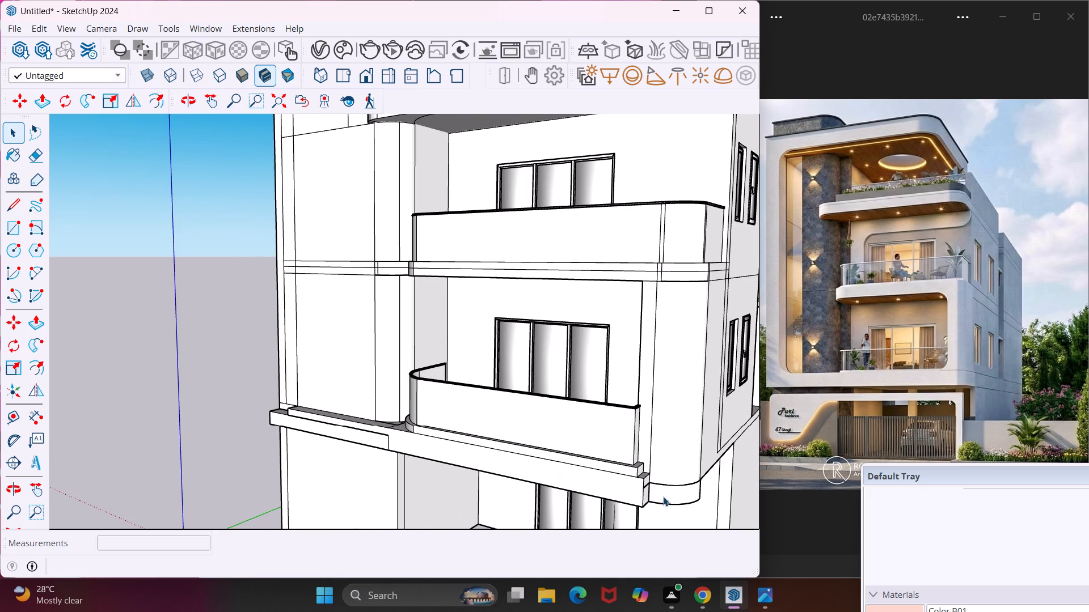
middle_click_drag(653, 496, 534, 473)
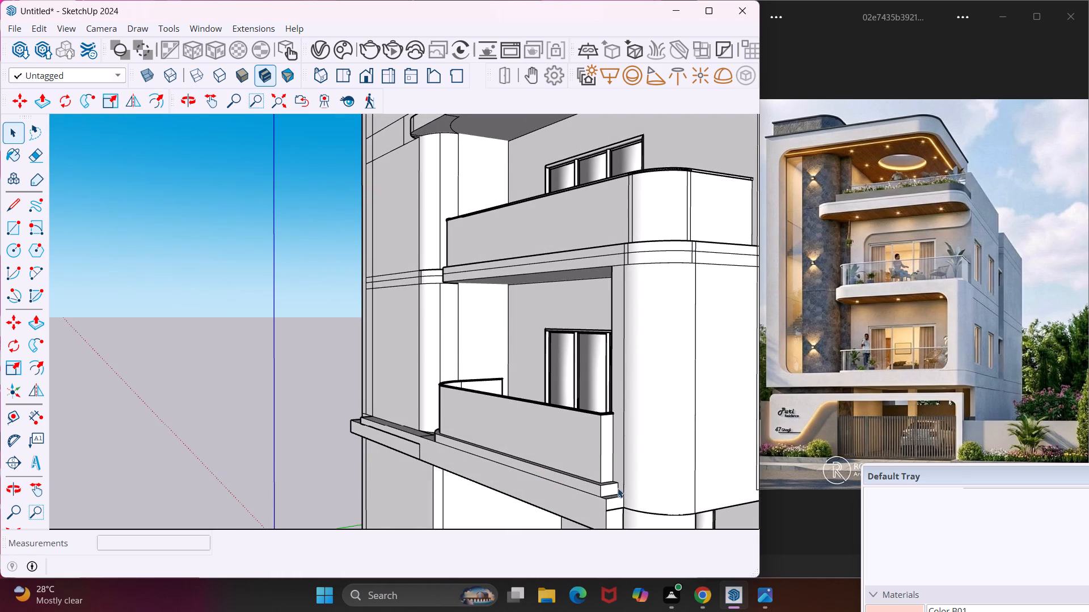
scroll(609, 488, "up", 9)
left_click(612, 492)
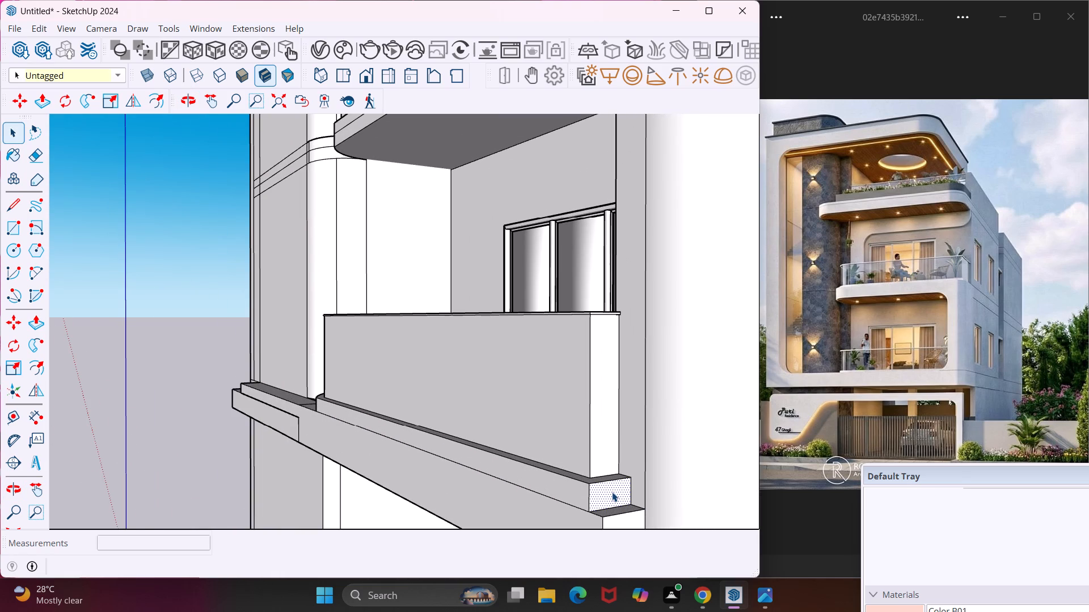
key("p")
left_click(612, 492)
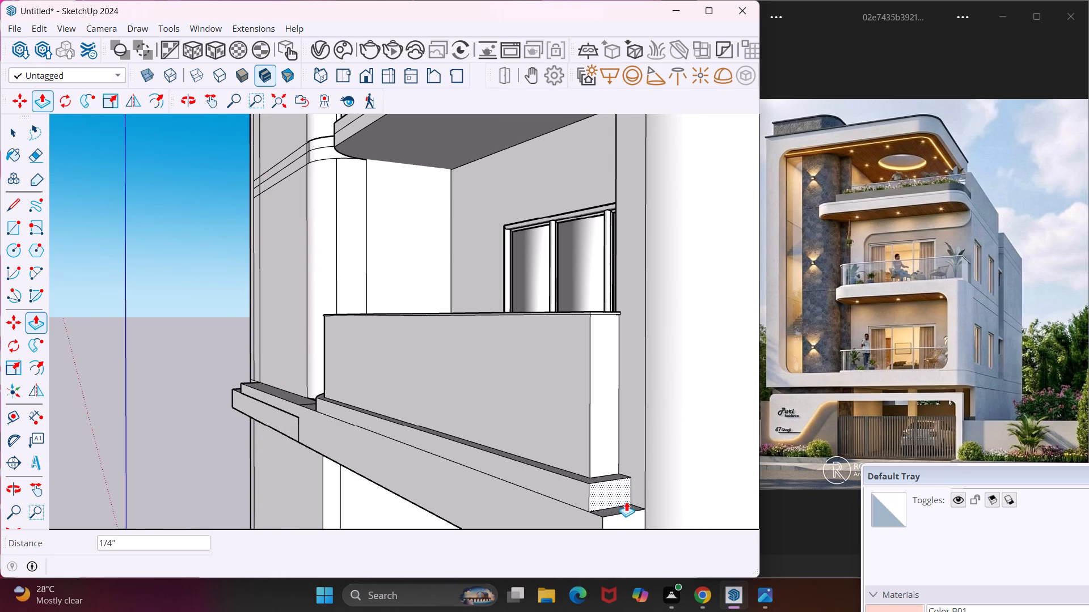
left_click(620, 515)
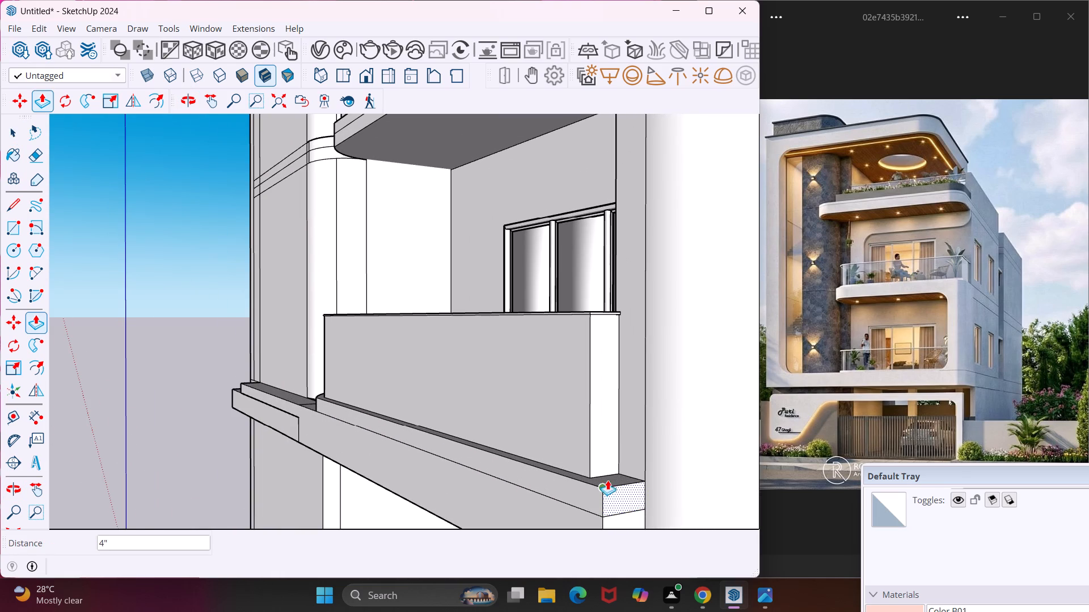
scroll(589, 435, "down", 7)
scroll(541, 452, "down", 6)
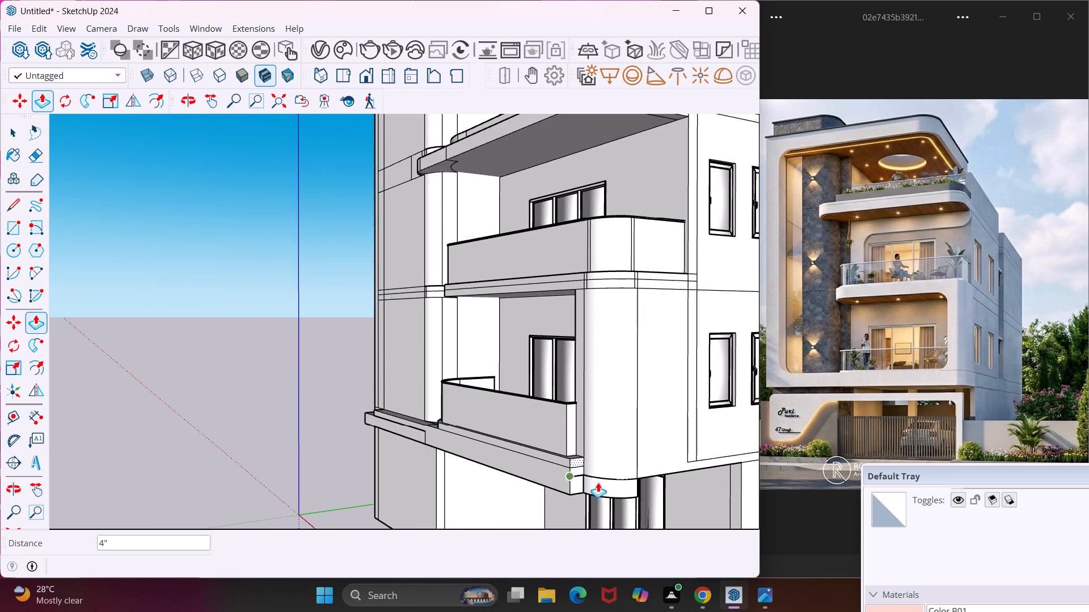
middle_click_drag(606, 483, 539, 489)
key("Escape")
key("space")
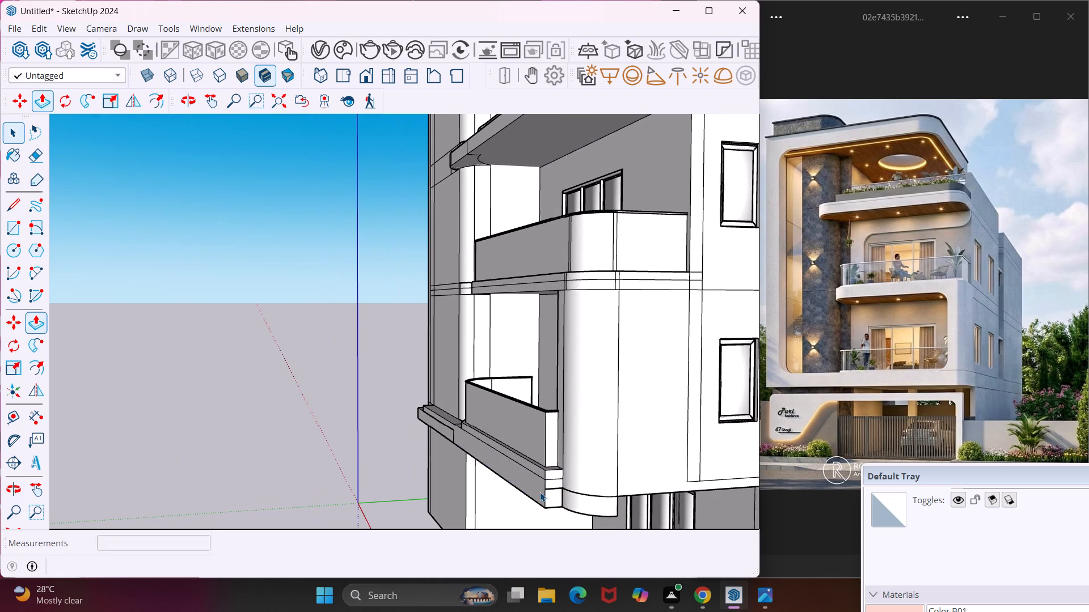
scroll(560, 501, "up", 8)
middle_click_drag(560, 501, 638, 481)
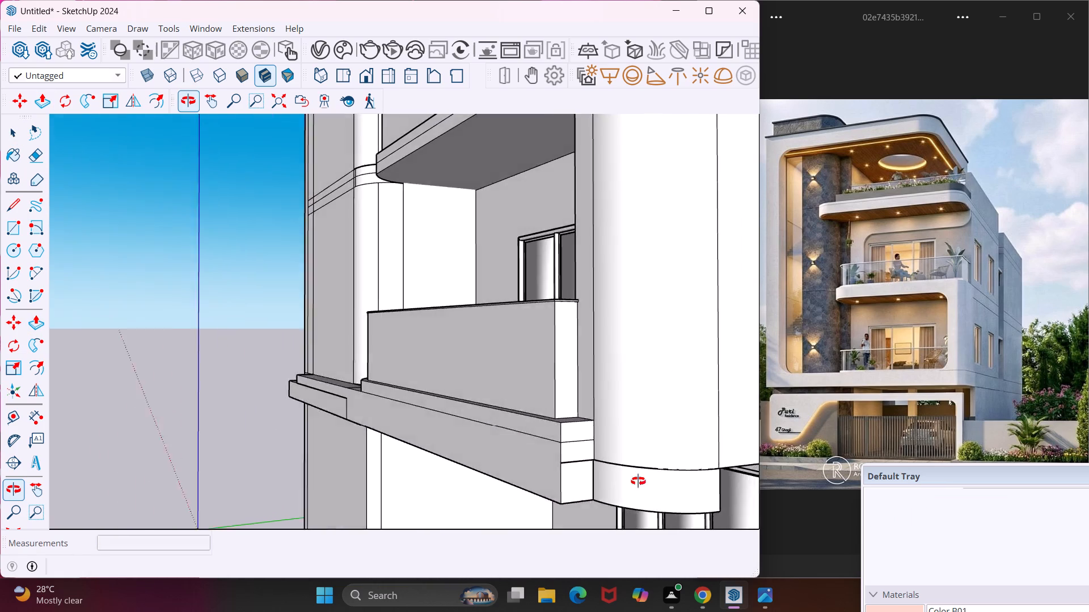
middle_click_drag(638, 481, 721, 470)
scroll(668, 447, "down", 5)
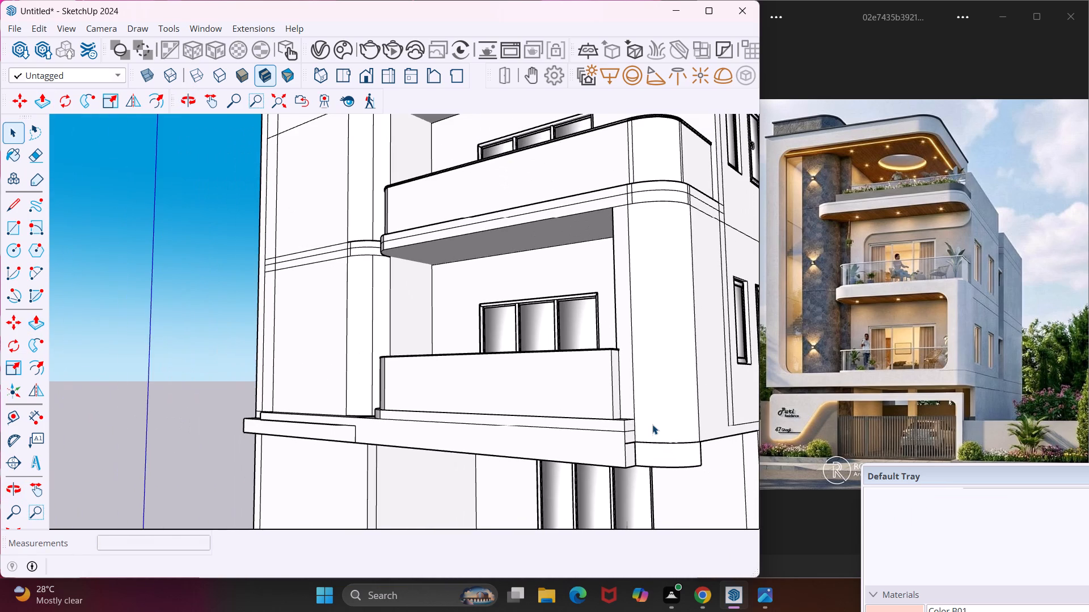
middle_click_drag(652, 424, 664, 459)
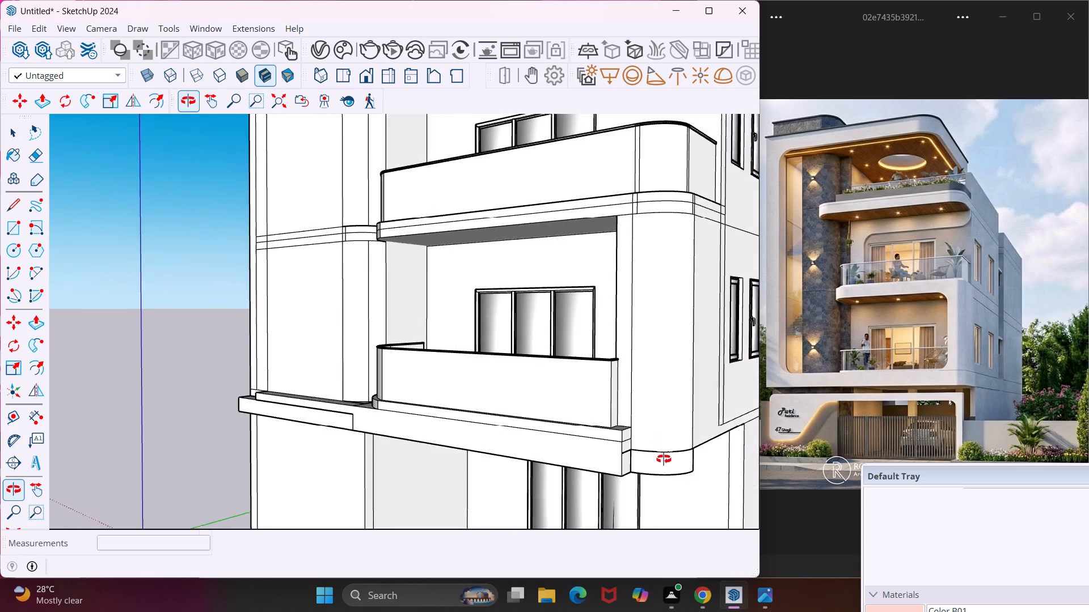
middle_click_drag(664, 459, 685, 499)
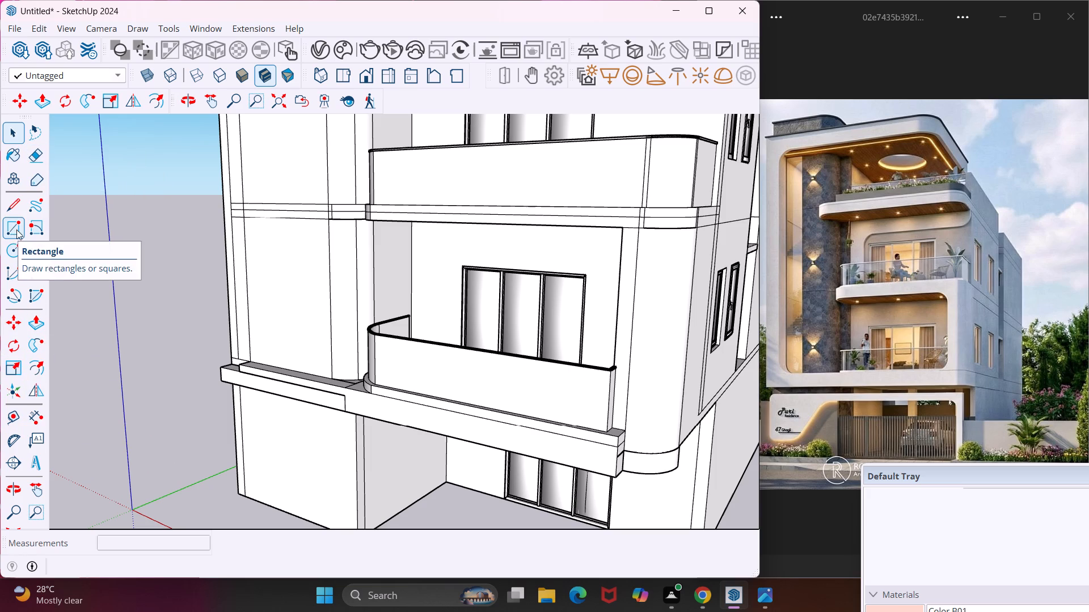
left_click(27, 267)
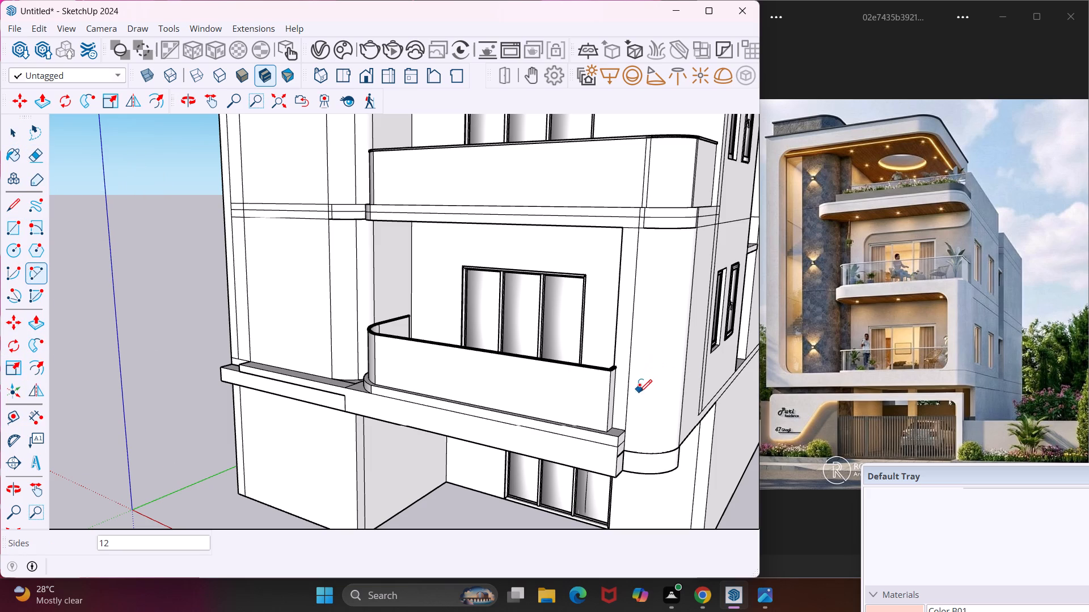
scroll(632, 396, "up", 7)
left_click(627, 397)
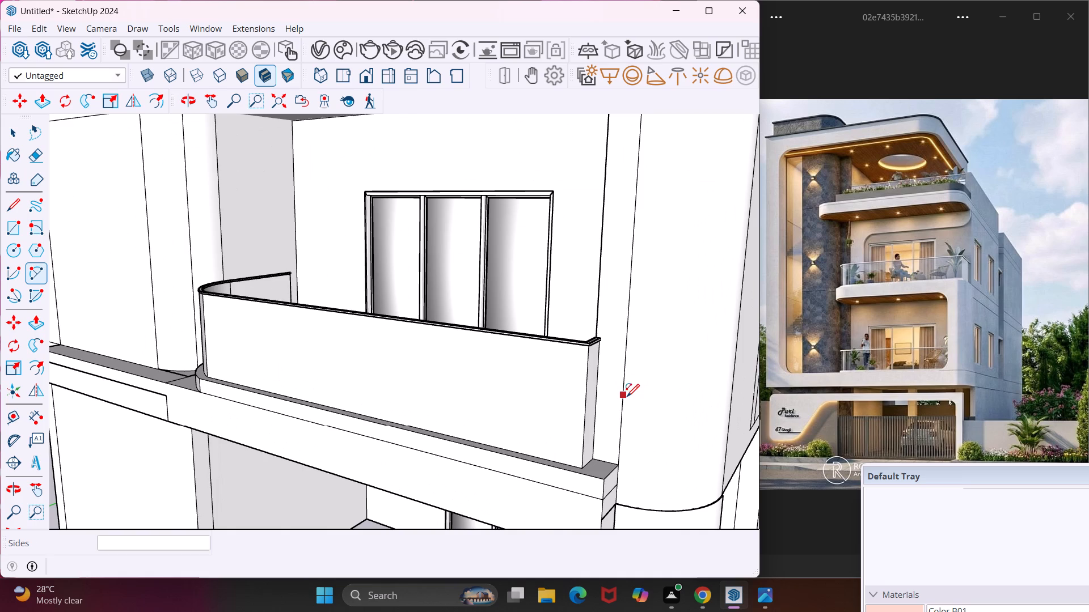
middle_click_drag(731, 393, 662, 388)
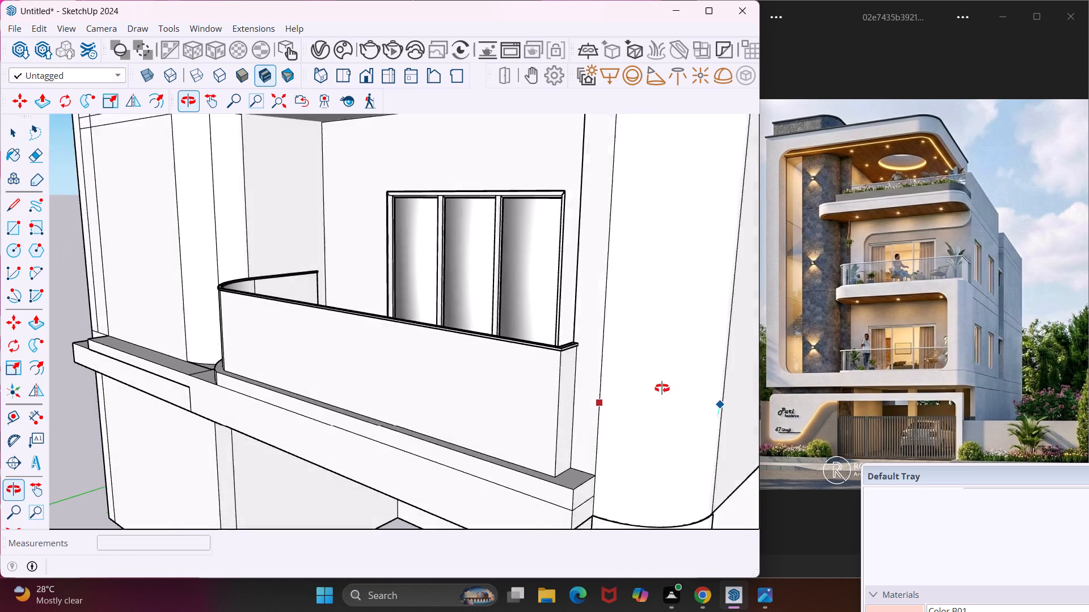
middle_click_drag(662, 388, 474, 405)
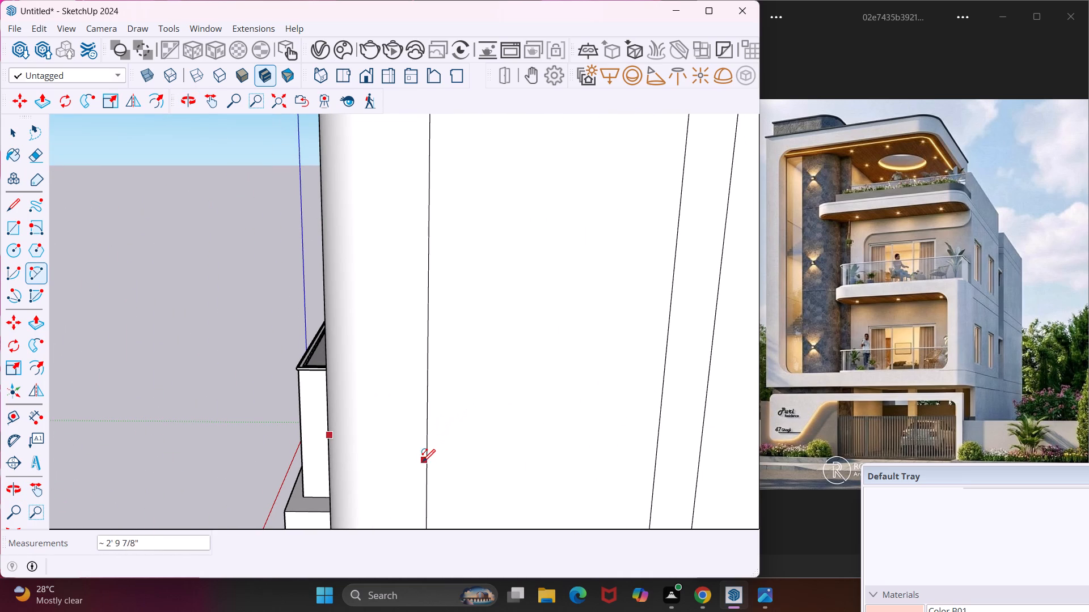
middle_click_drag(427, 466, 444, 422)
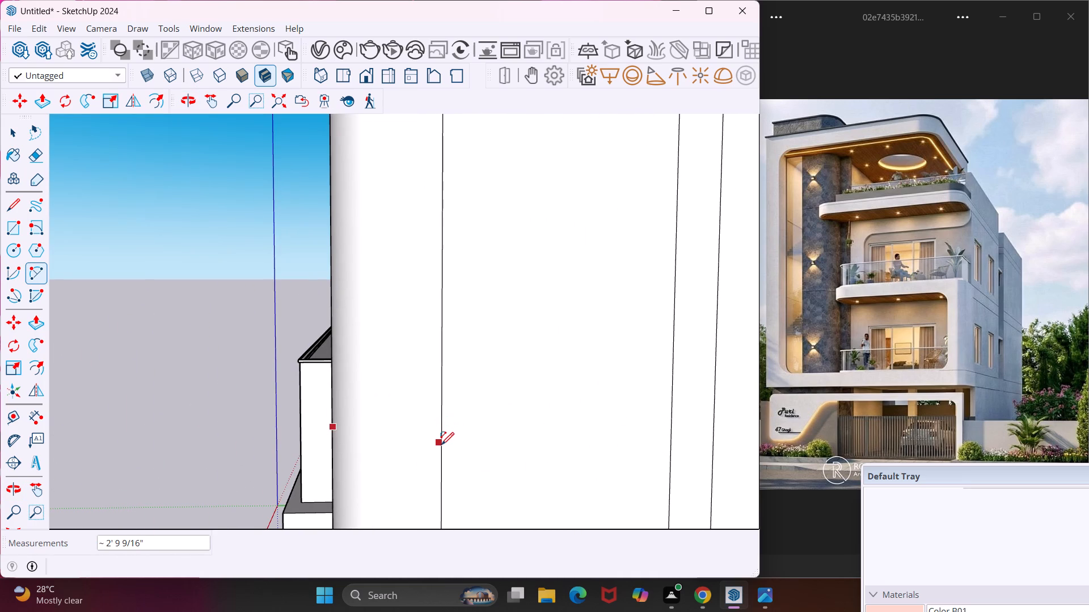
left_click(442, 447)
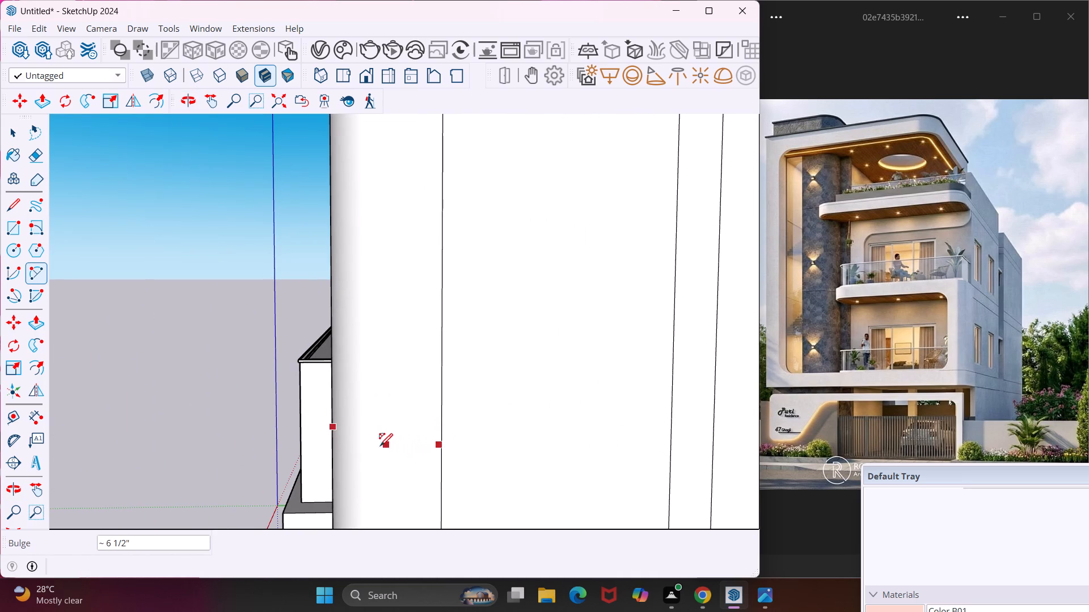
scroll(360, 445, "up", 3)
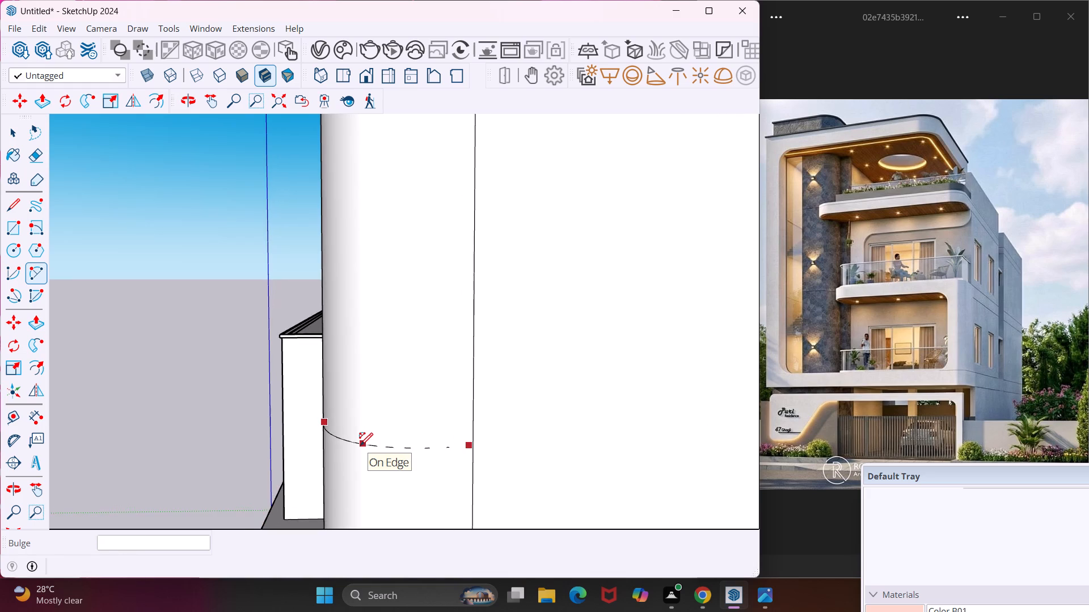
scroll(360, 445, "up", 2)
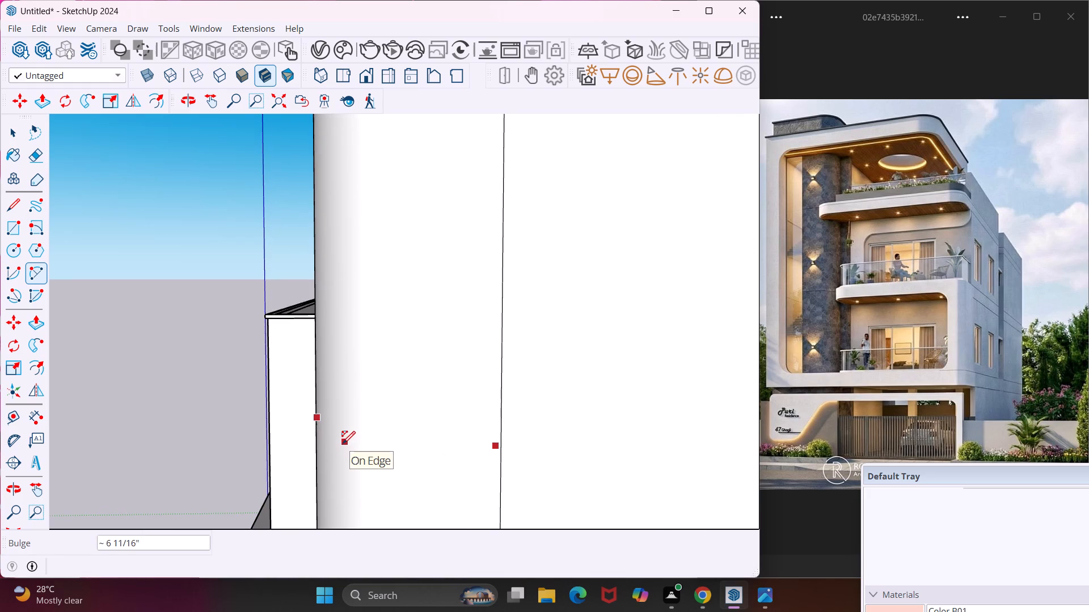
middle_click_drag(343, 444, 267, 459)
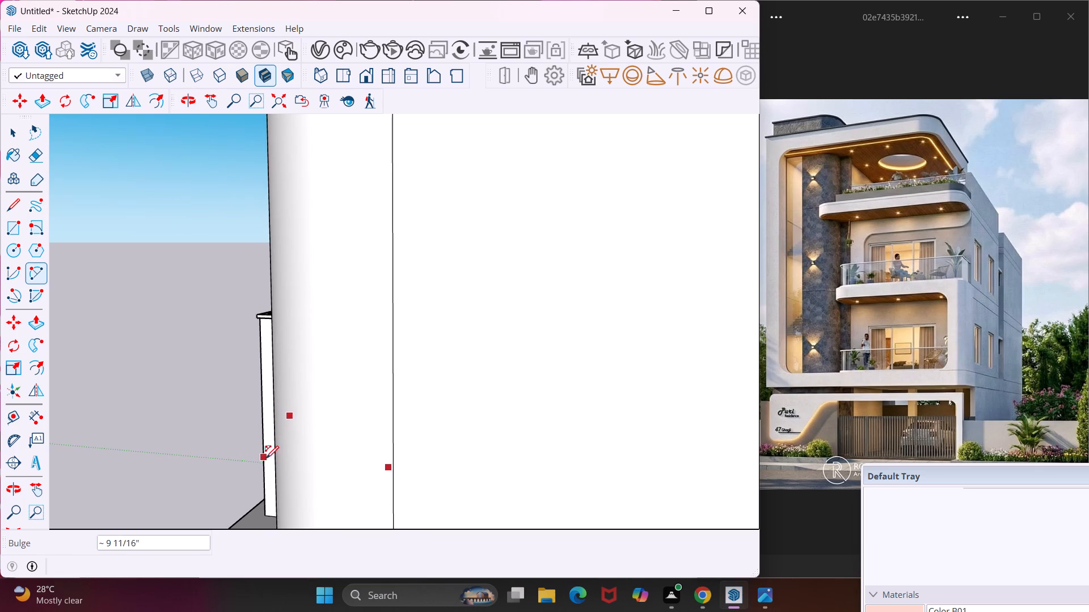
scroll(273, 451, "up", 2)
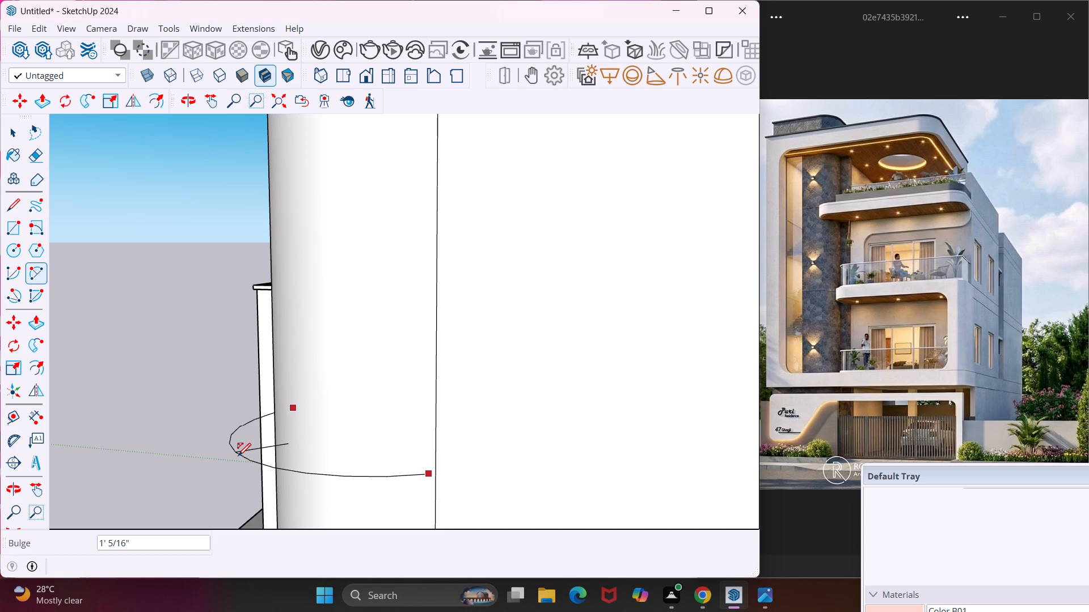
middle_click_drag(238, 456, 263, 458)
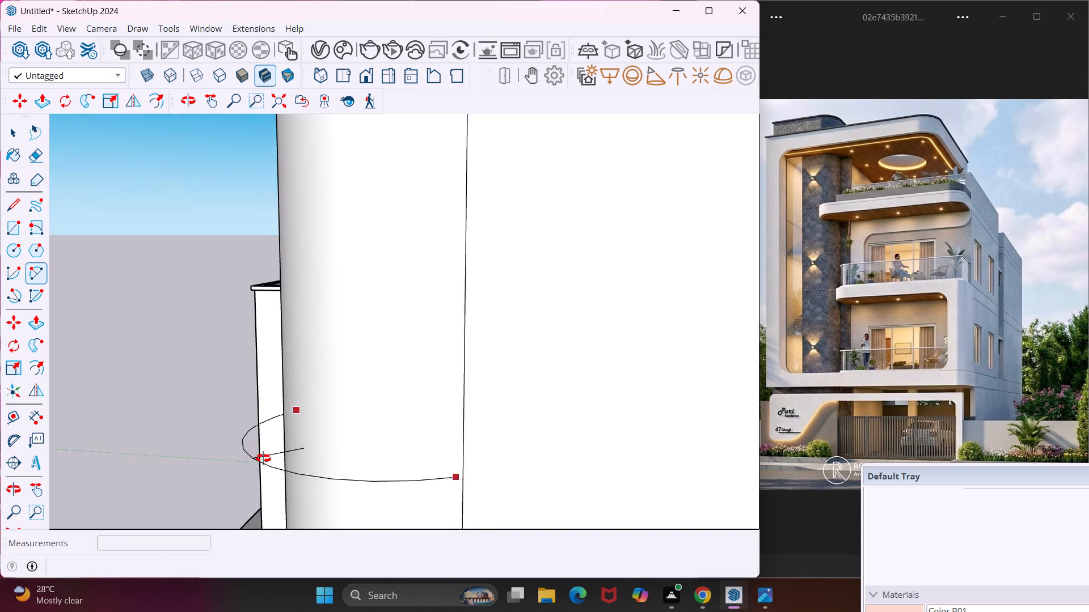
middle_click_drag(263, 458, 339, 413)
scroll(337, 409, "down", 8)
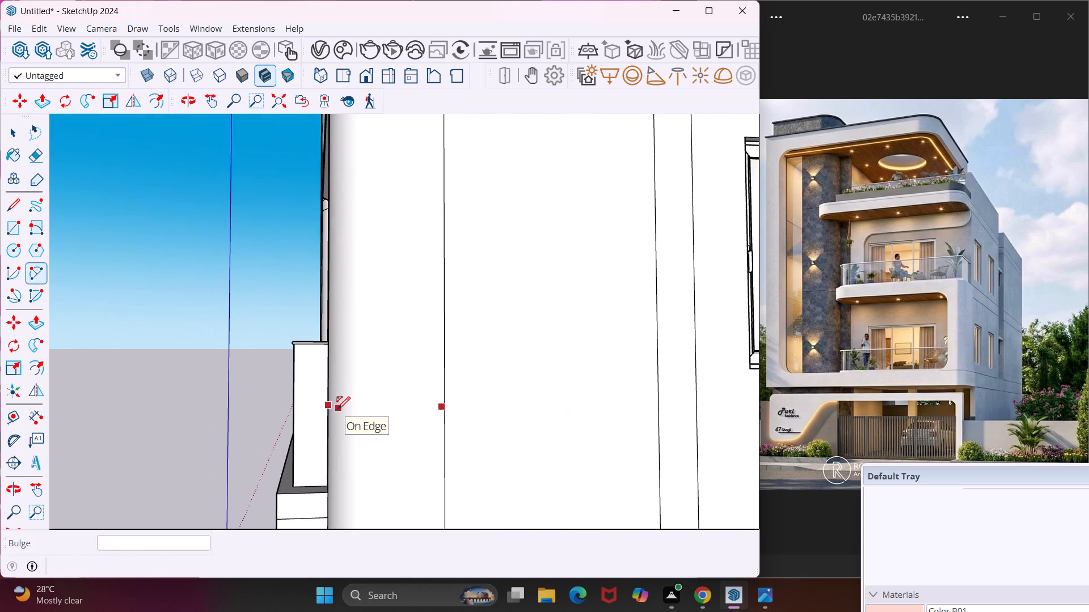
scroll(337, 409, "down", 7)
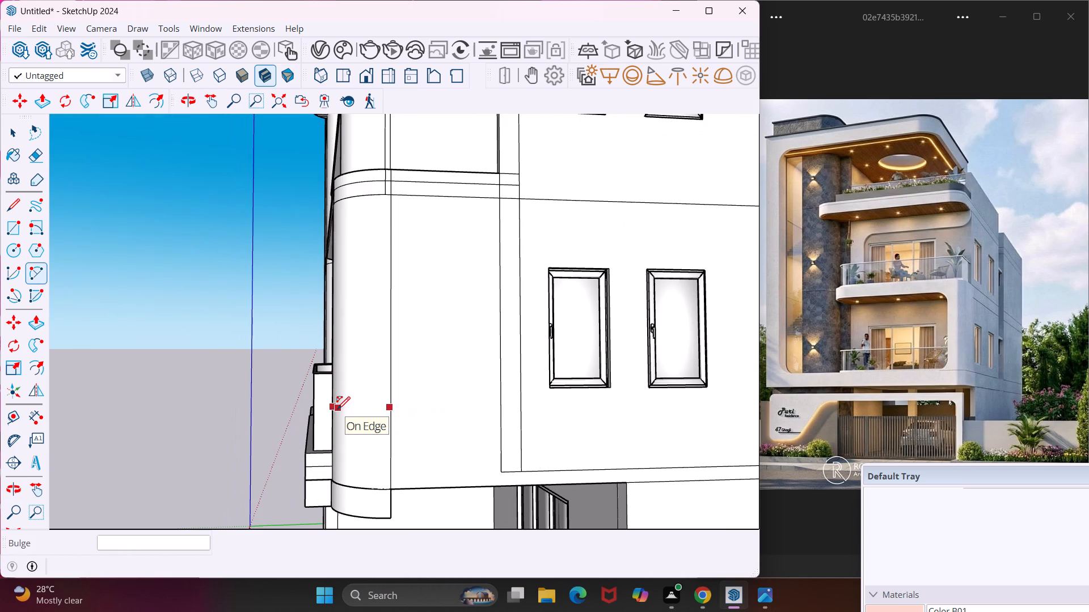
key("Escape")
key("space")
Draw a 1' line along the red axis outward from the side-wall end of the rounded corner's lower curved edge.
middle_click_drag(380, 499, 534, 479)
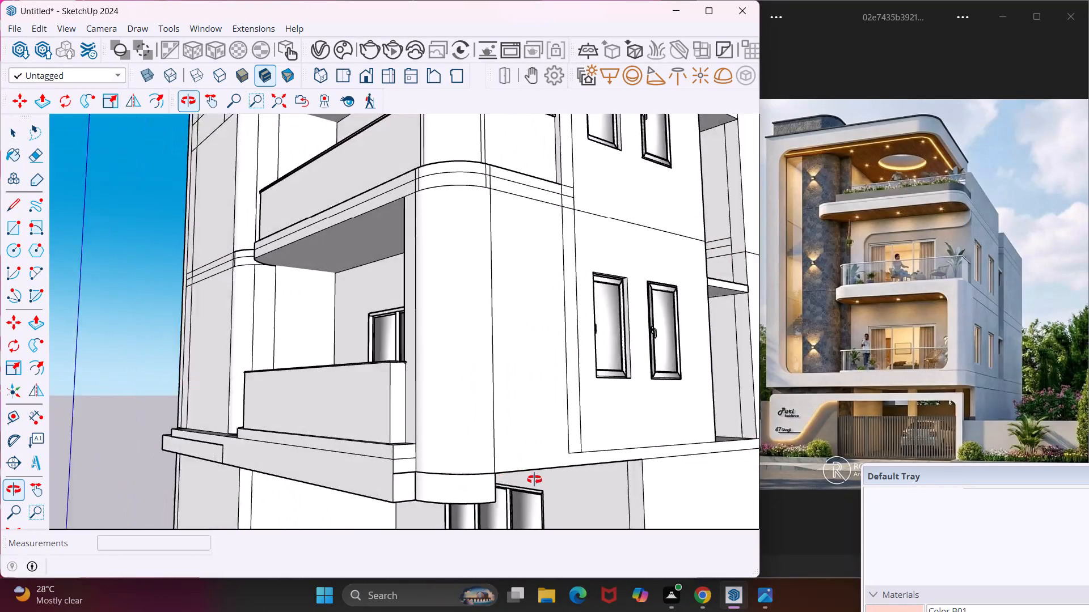
middle_click_drag(534, 479, 654, 471)
scroll(542, 464, "up", 5)
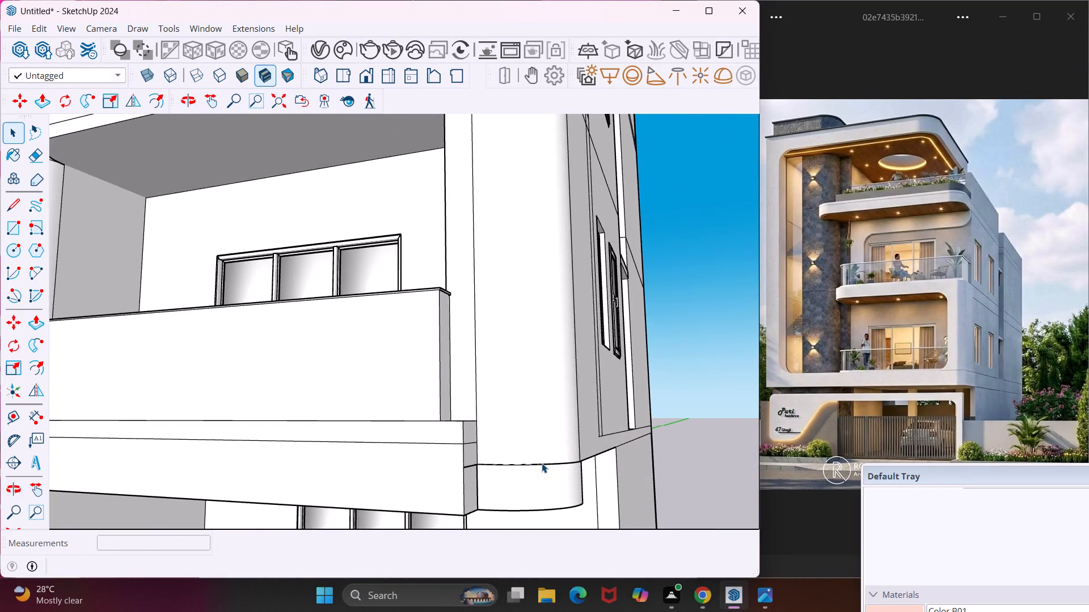
middle_click_drag(542, 463, 610, 488)
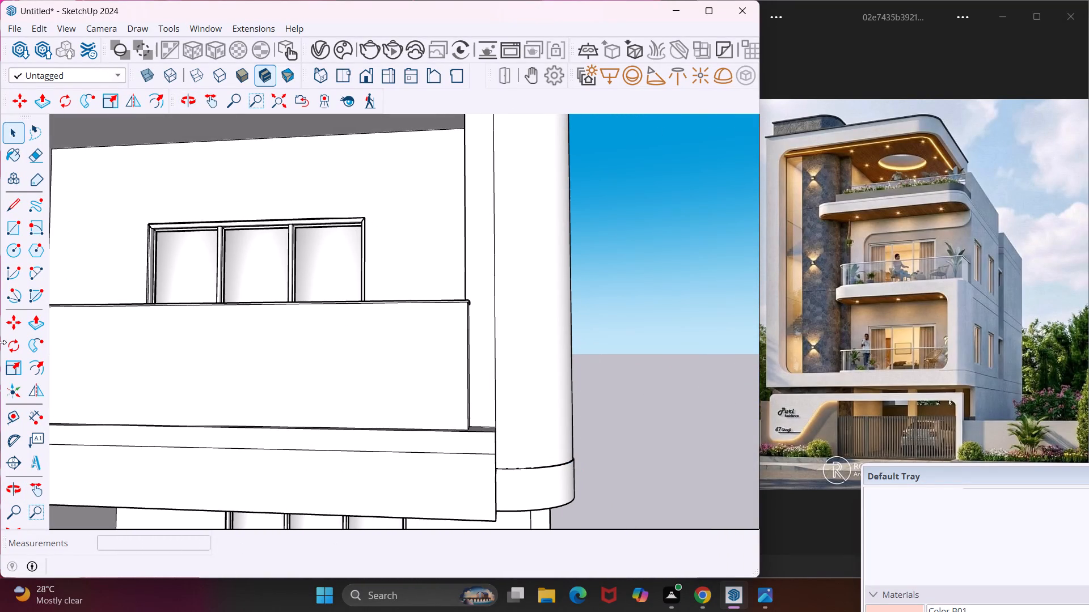
left_click(18, 214)
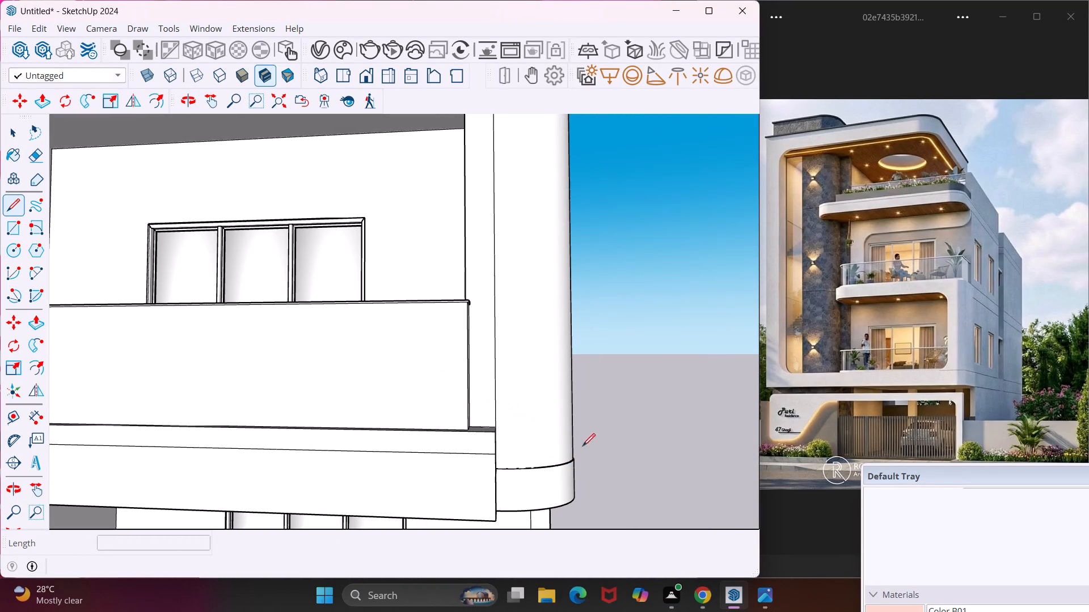
scroll(573, 458, "up", 9)
middle_click_drag(573, 458, 505, 475)
scroll(594, 462, "up", 9)
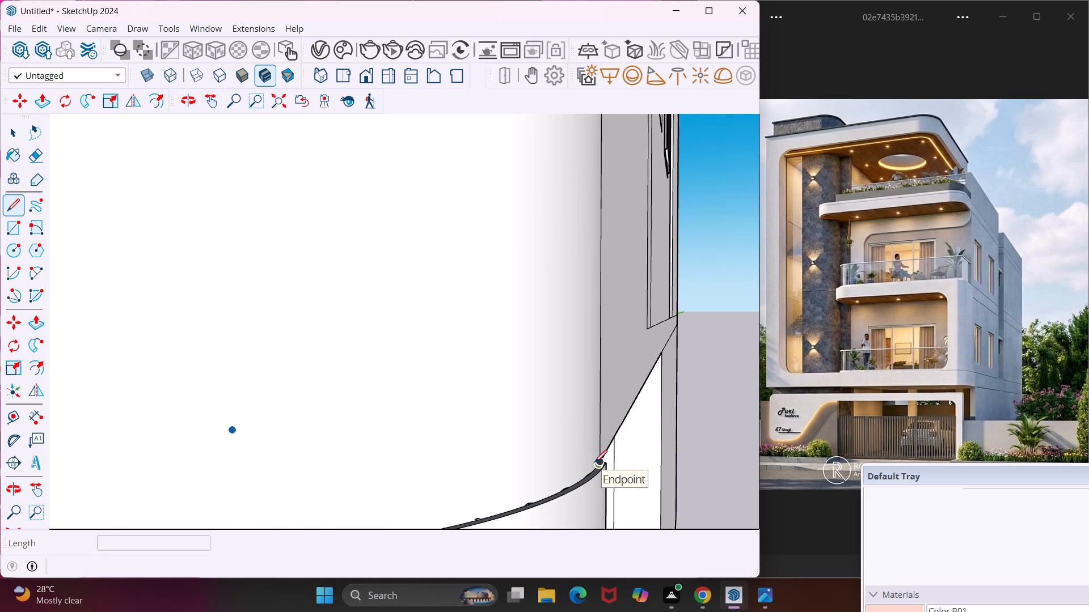
scroll(601, 456, "up", 3)
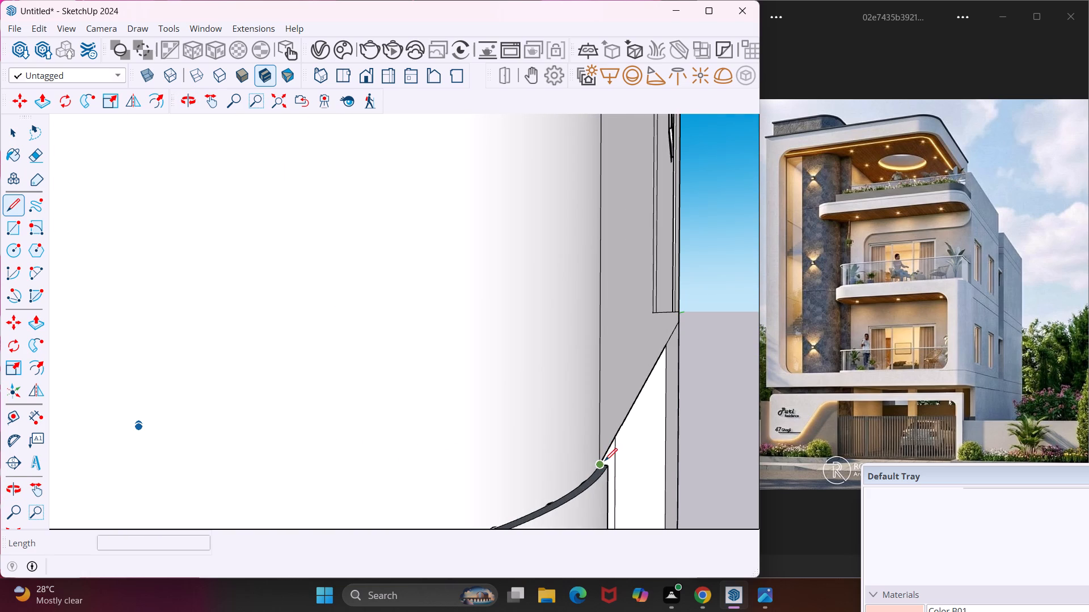
left_click(604, 462)
middle_click_drag(641, 466, 697, 450)
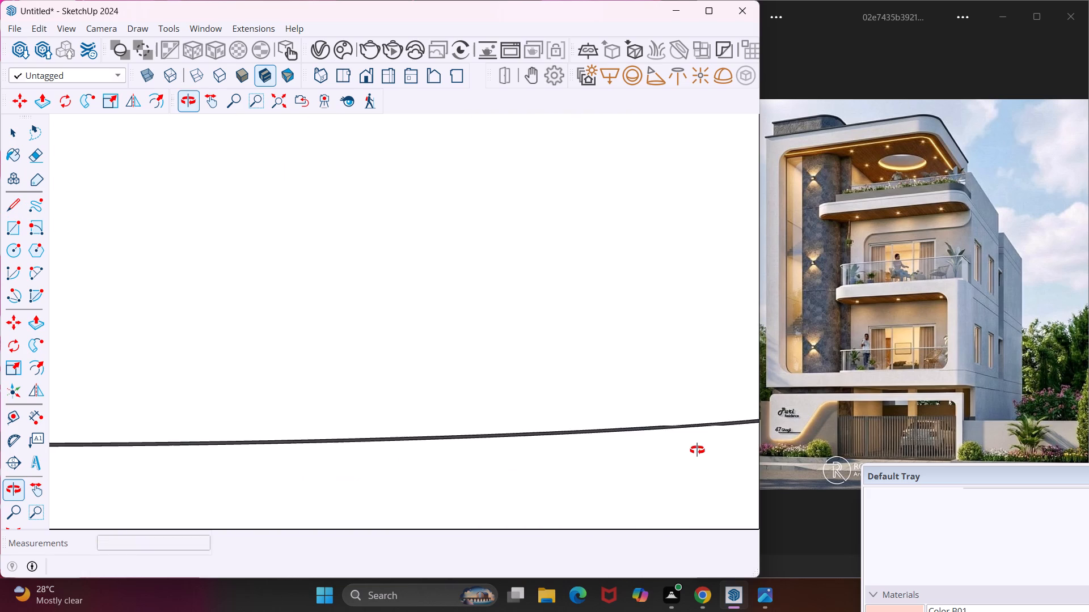
middle_click_drag(697, 450, 666, 449)
scroll(638, 448, "down", 9)
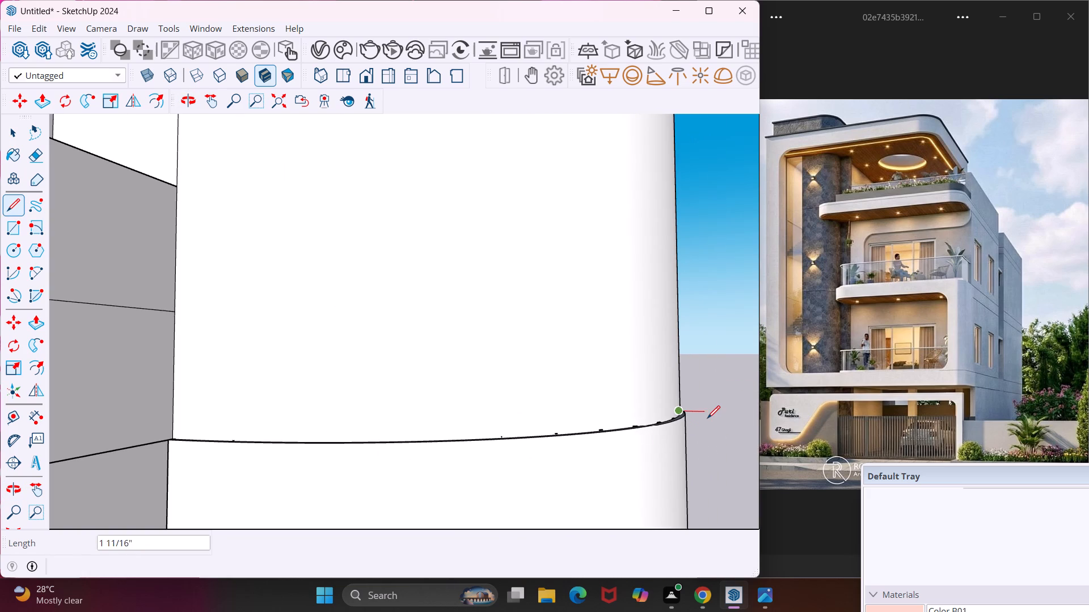
key("Right")
middle_click_drag(722, 413, 694, 405)
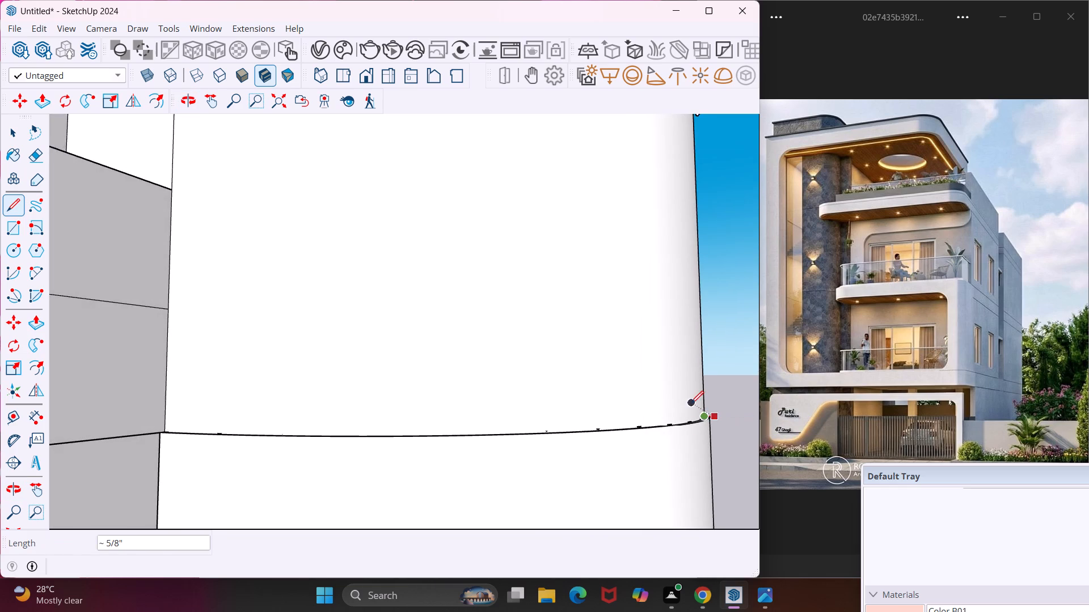
scroll(691, 403, "down", 7)
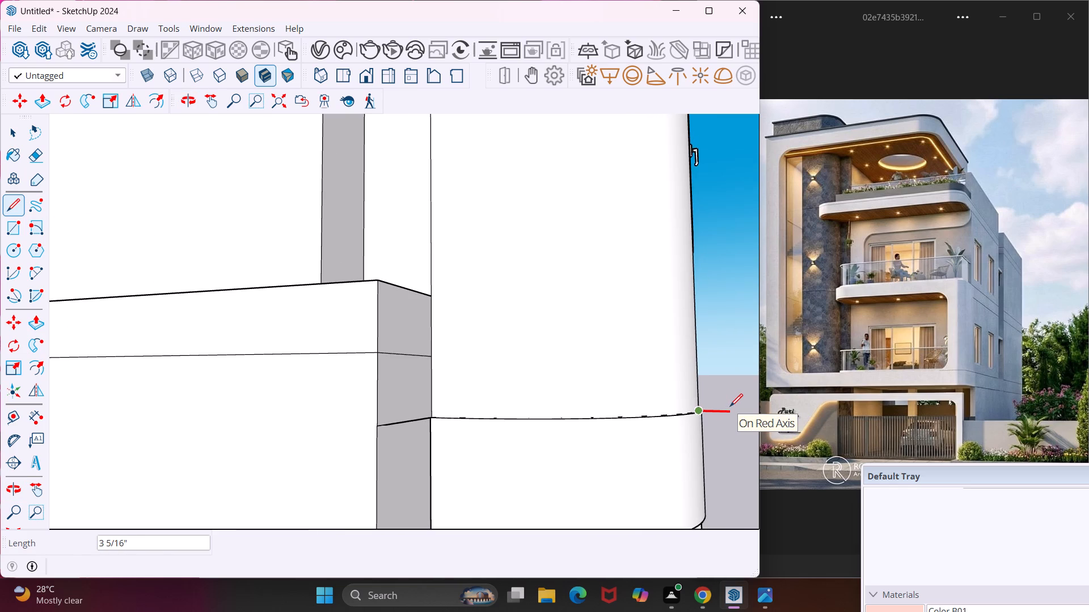
key("1")
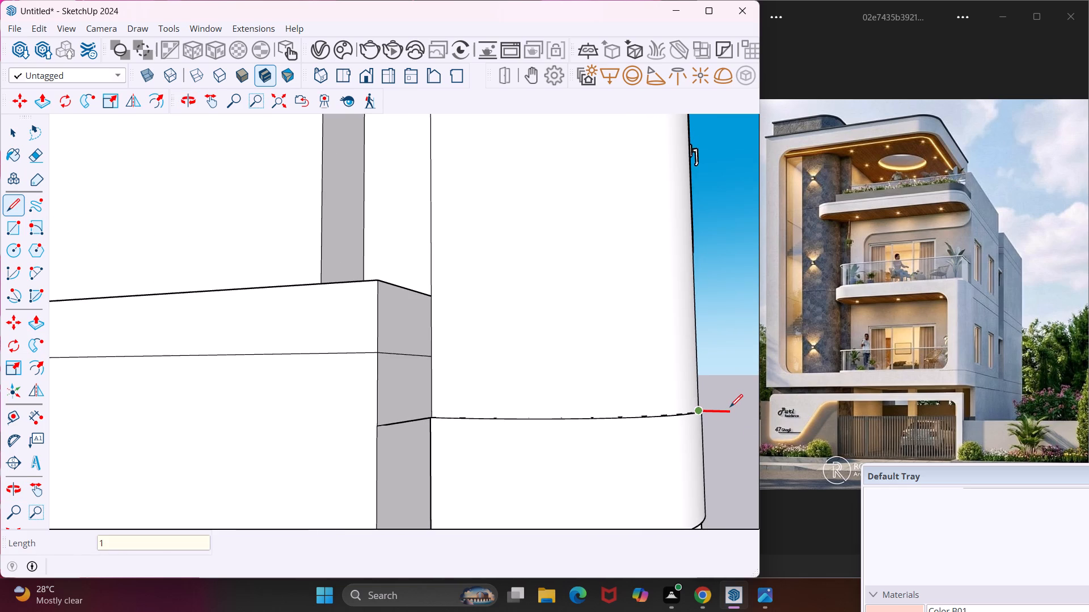
key("apostrophe")
key("Return")
scroll(670, 427, "down", 4)
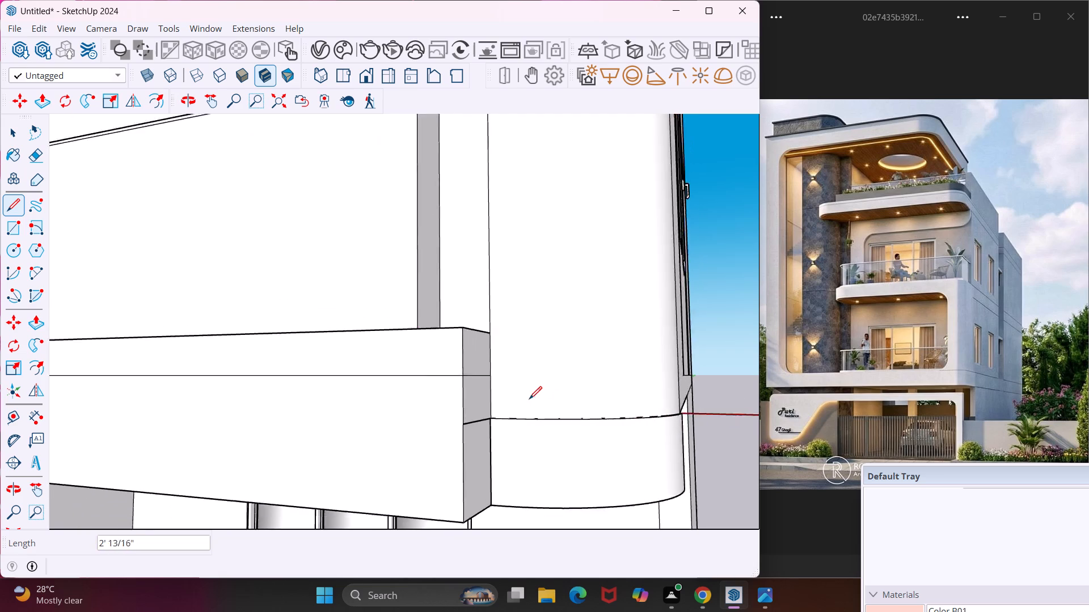
scroll(529, 399, "down", 6)
key("Escape")
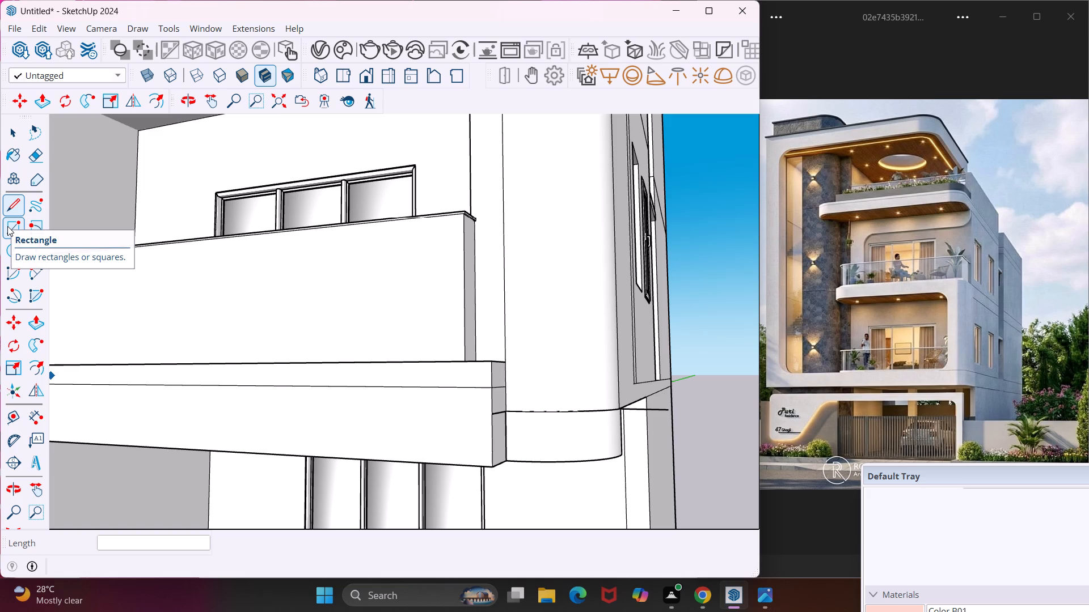
Draw a two-point arc from the slab's end corner to the end of the 1' line, bulging outward about 11 1/8" around the rounded corner.
left_click(29, 270)
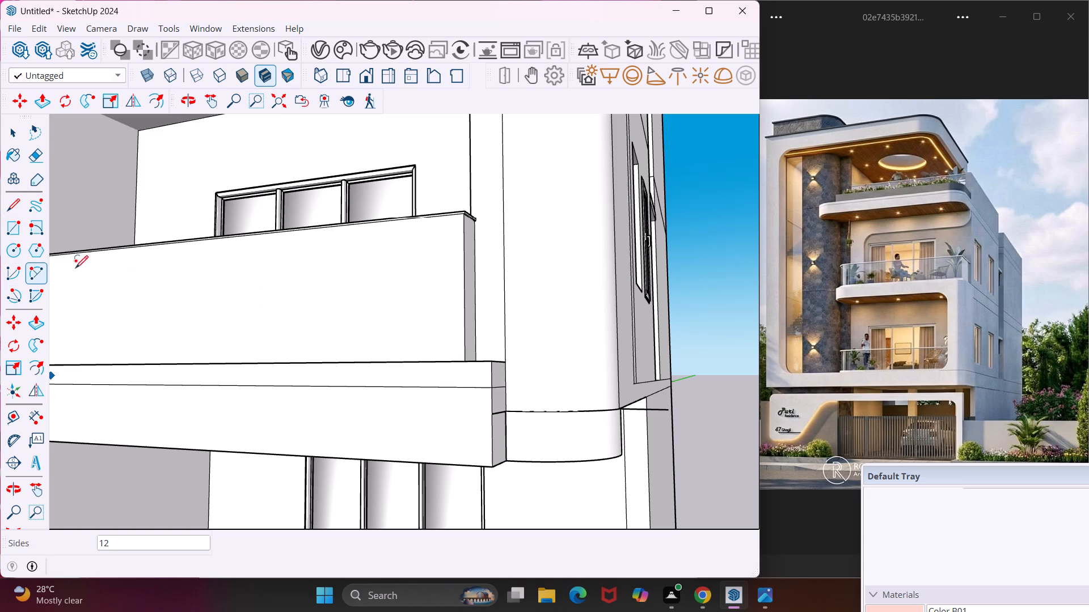
middle_click_drag(504, 405, 399, 428)
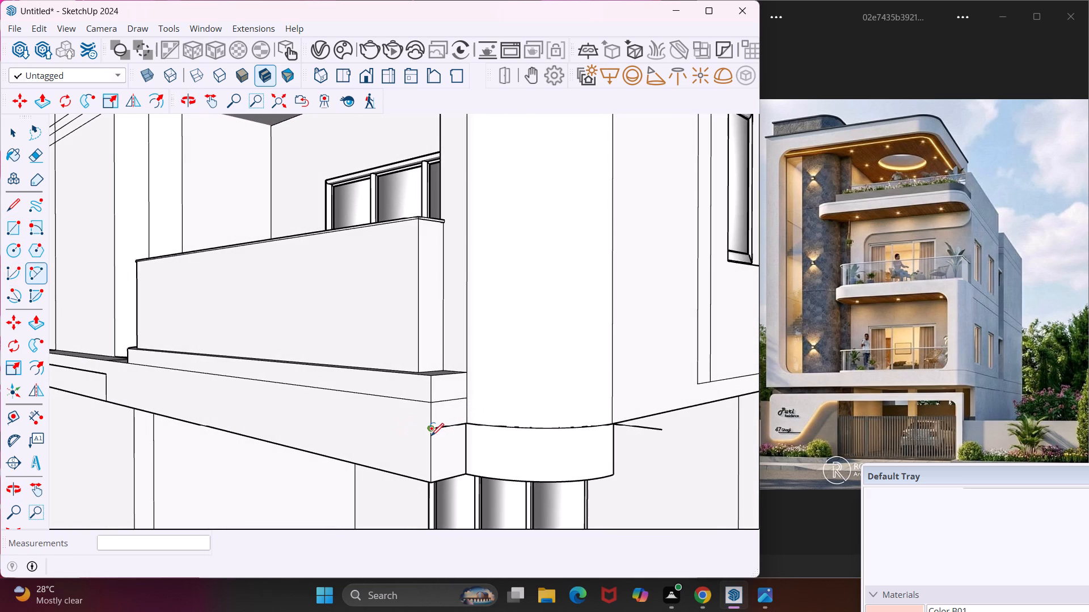
left_click(428, 430)
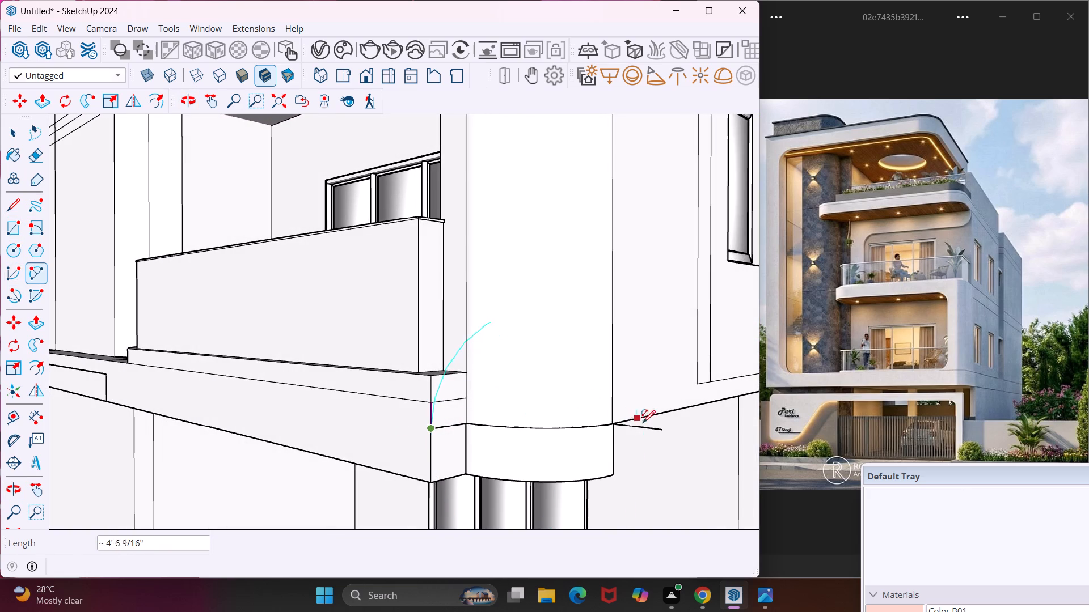
left_click(661, 430)
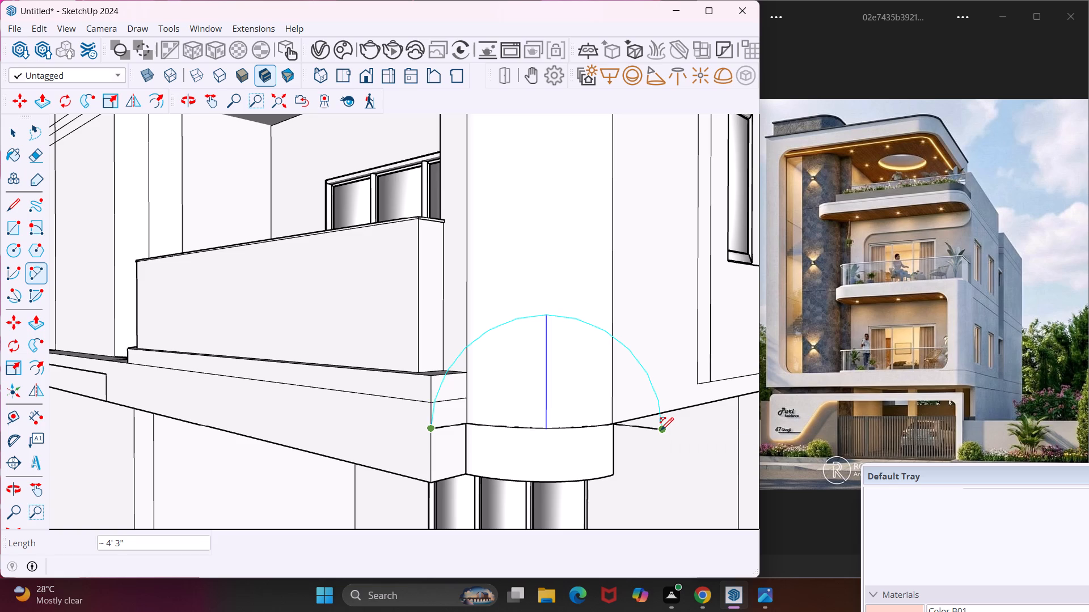
middle_click_drag(653, 428, 347, 478)
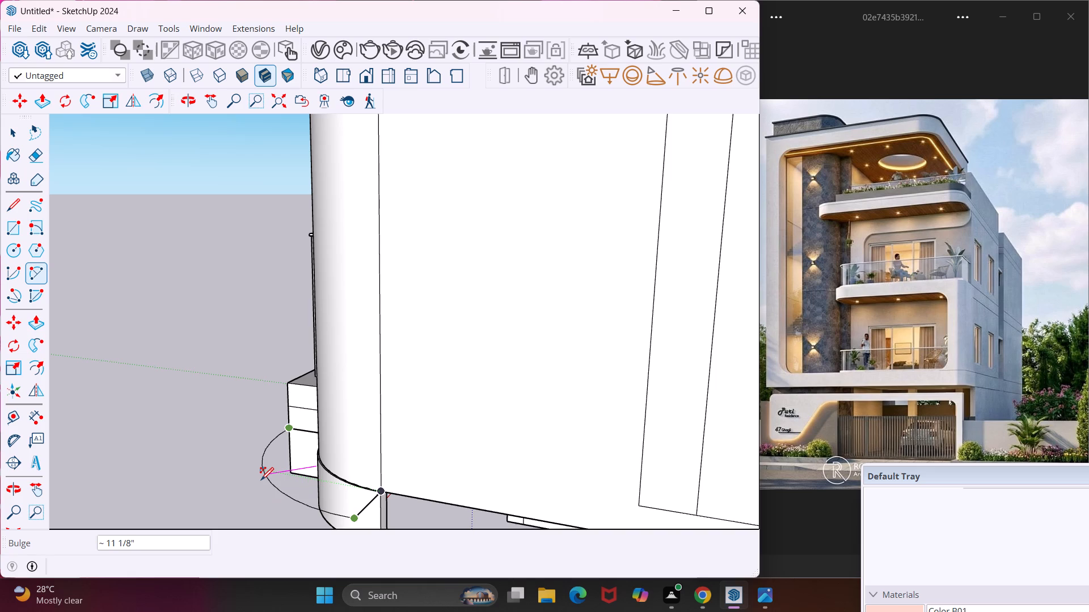
left_click(261, 480)
middle_click_drag(261, 480, 488, 376)
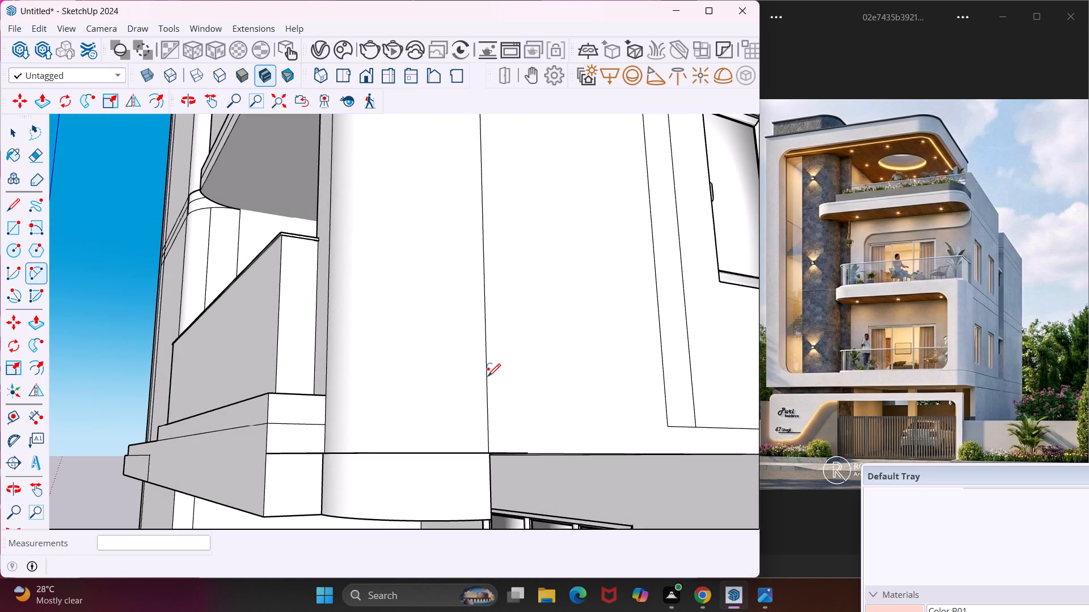
key("Escape")
key("space")
Push/Pull the crescent-shaped face around the rounded corner upward 11' 5" to the endpoint at the base of the upper balcony's parapet.
middle_click_drag(366, 462, 343, 470)
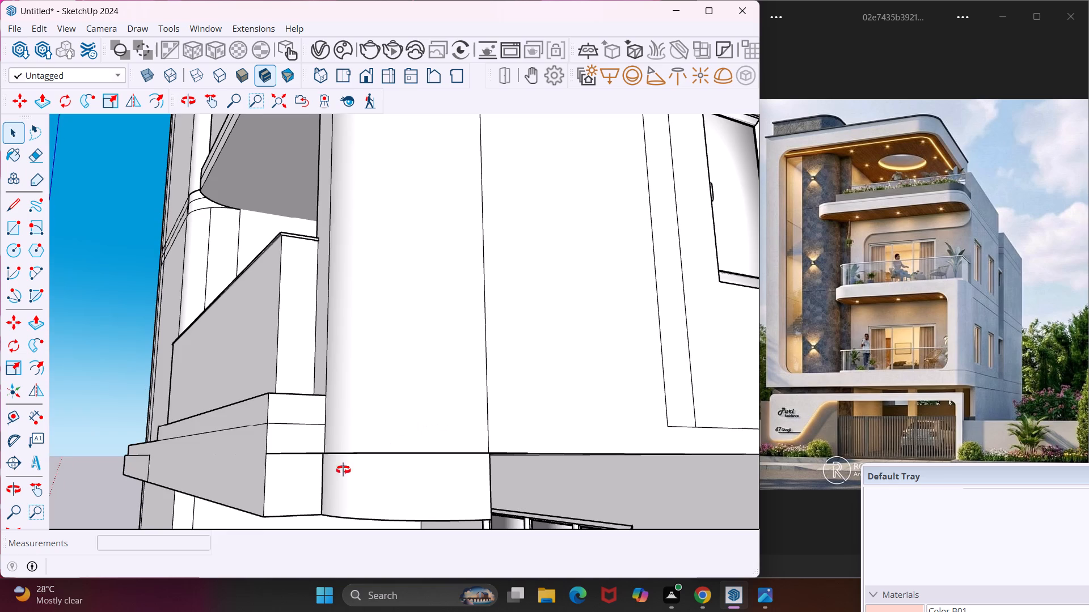
middle_click_drag(343, 470, 151, 520)
scroll(334, 451, "up", 4)
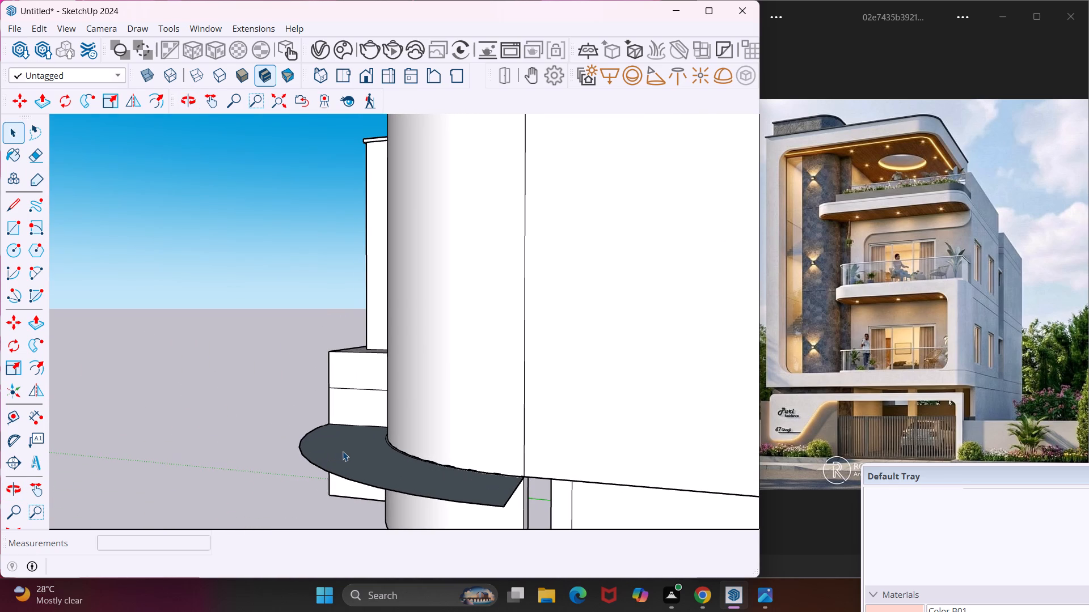
left_click(343, 451)
key("p")
left_click(343, 451)
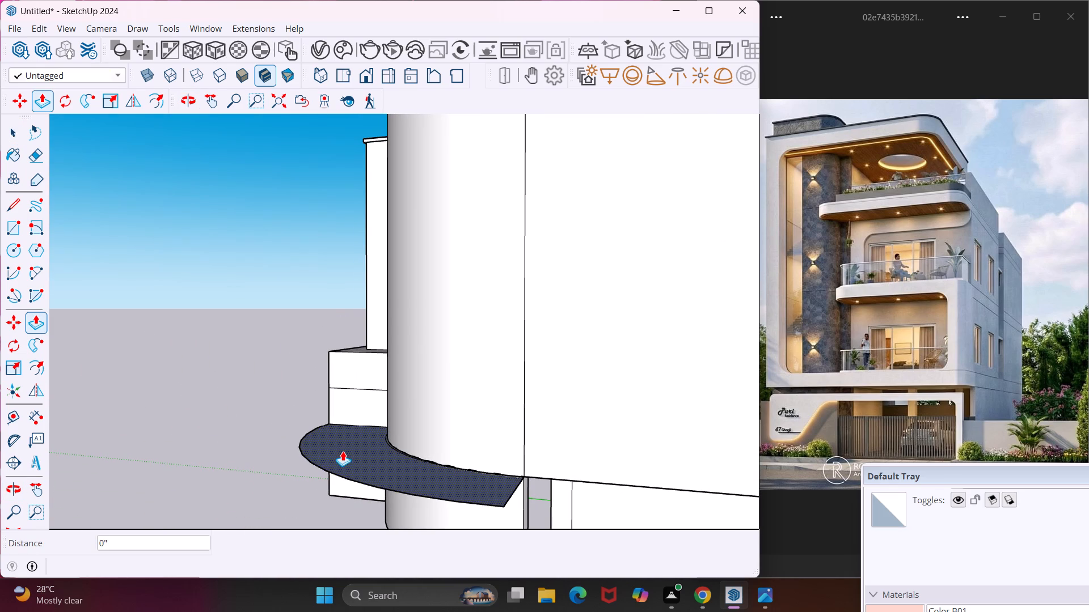
scroll(361, 349, "down", 12)
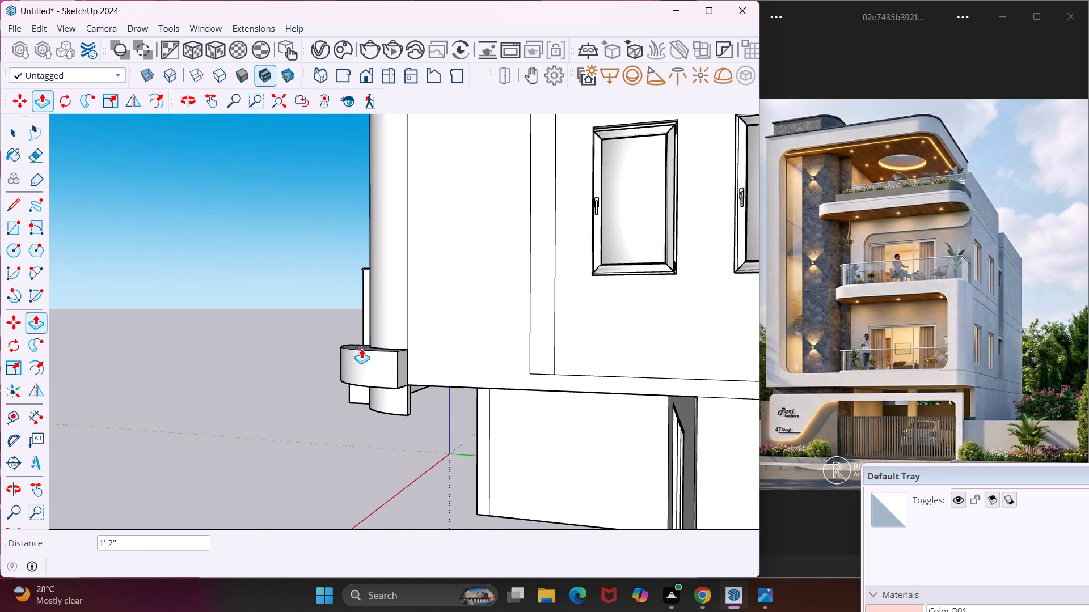
scroll(361, 348, "down", 11)
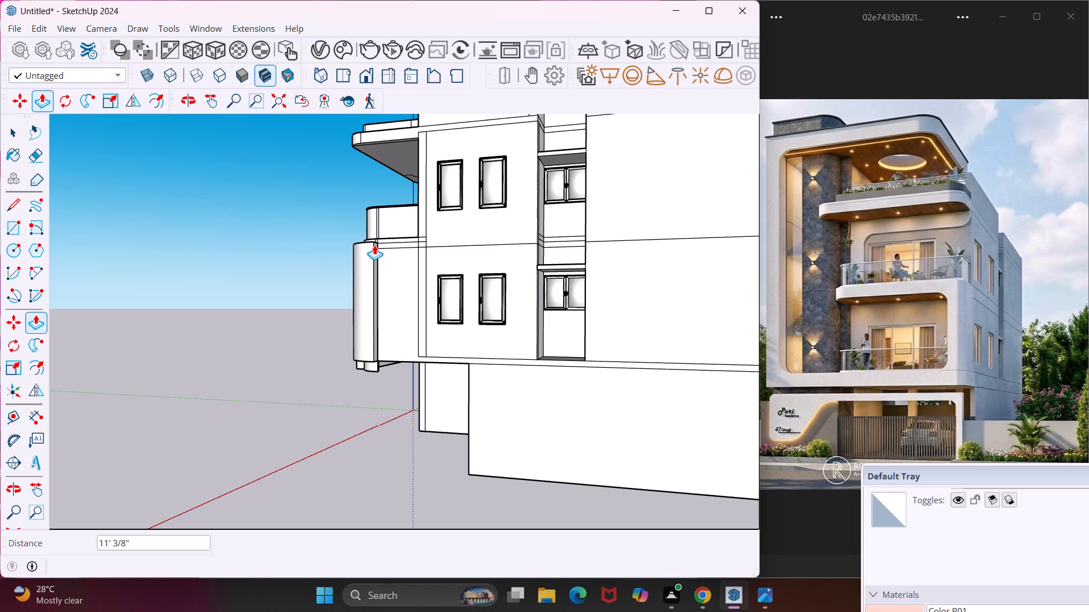
middle_click_drag(374, 243, 387, 287)
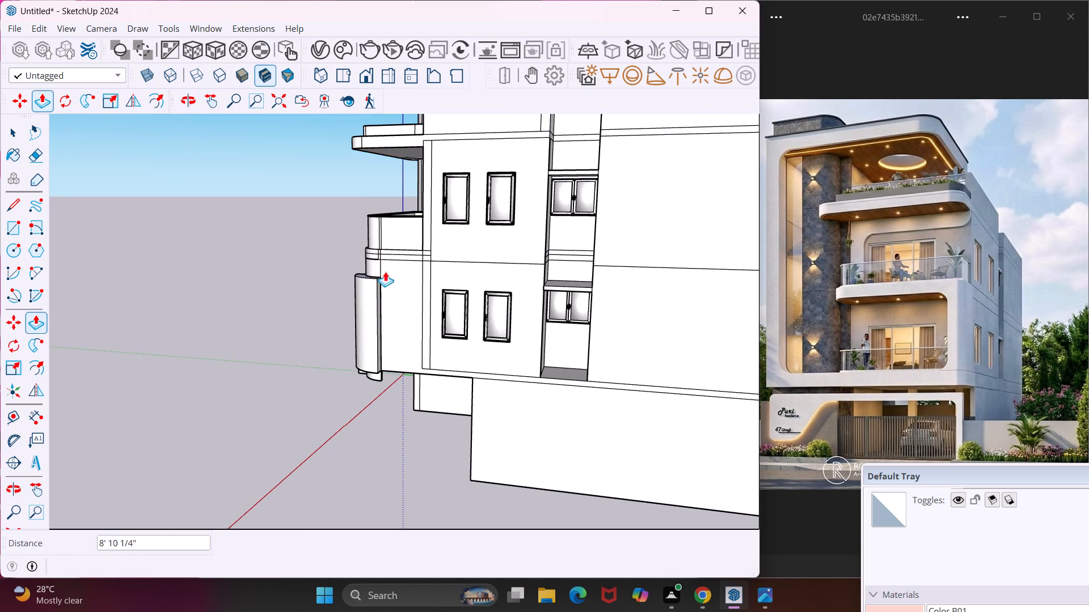
middle_click_drag(379, 250, 408, 323)
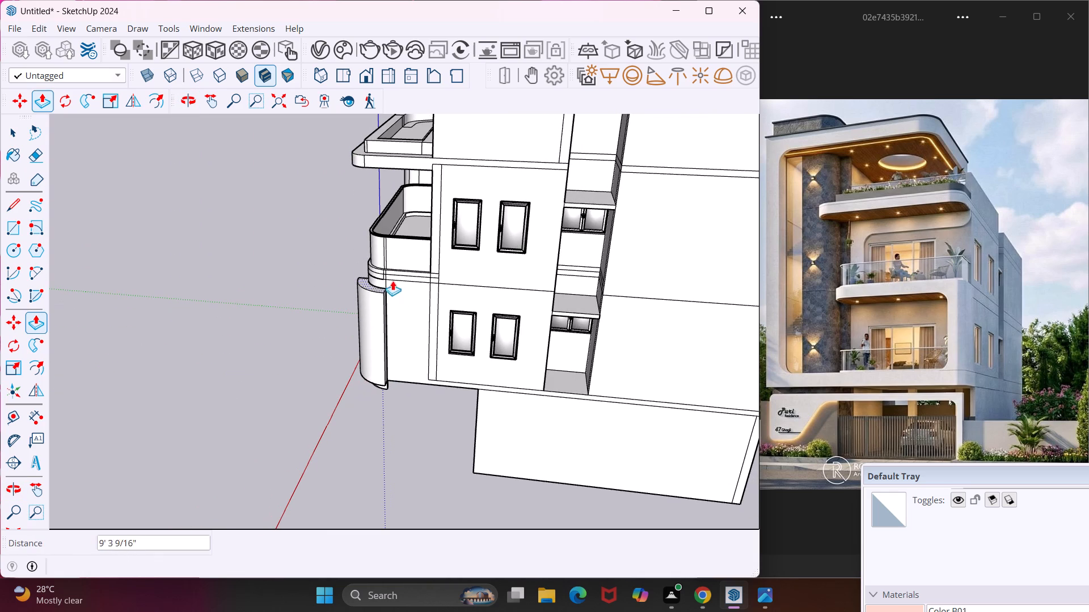
scroll(386, 267, "up", 14)
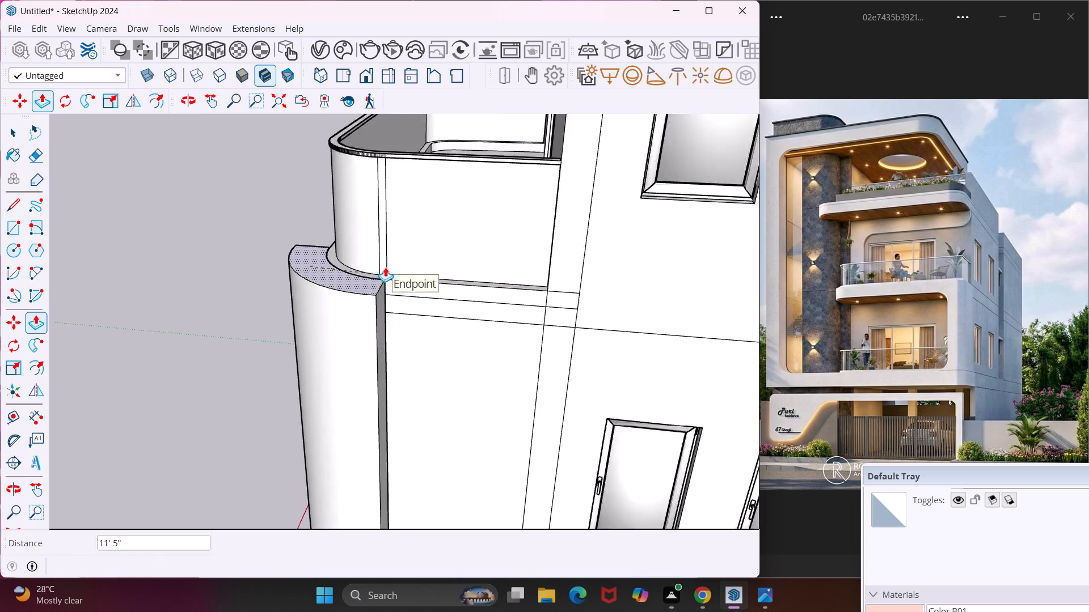
scroll(385, 267, "up", 1)
left_click(385, 275)
scroll(379, 290, "down", 5)
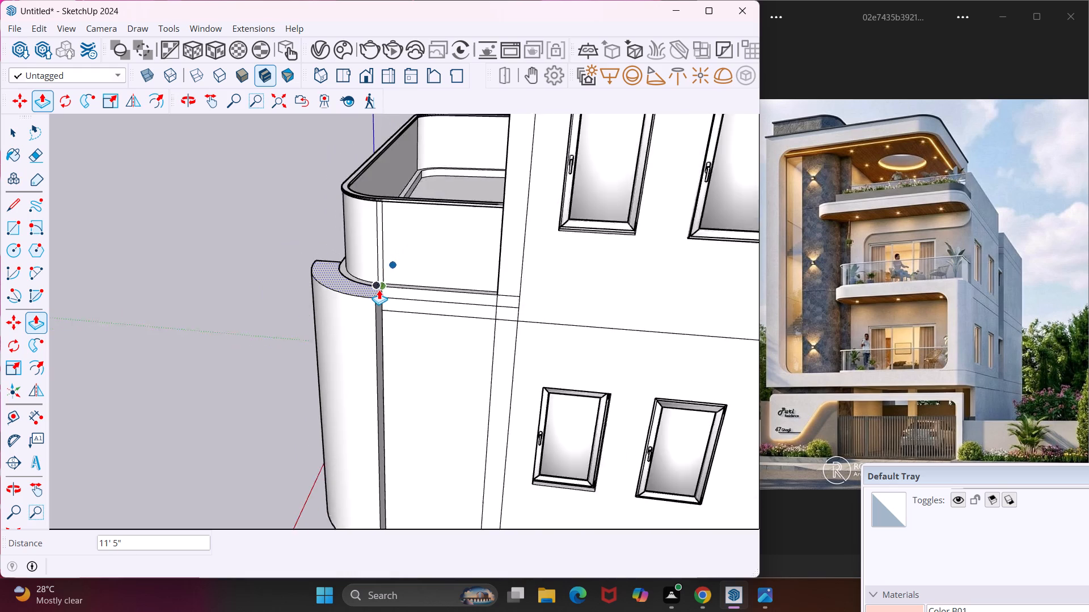
scroll(379, 290, "down", 8)
middle_click_drag(332, 394, 514, 213)
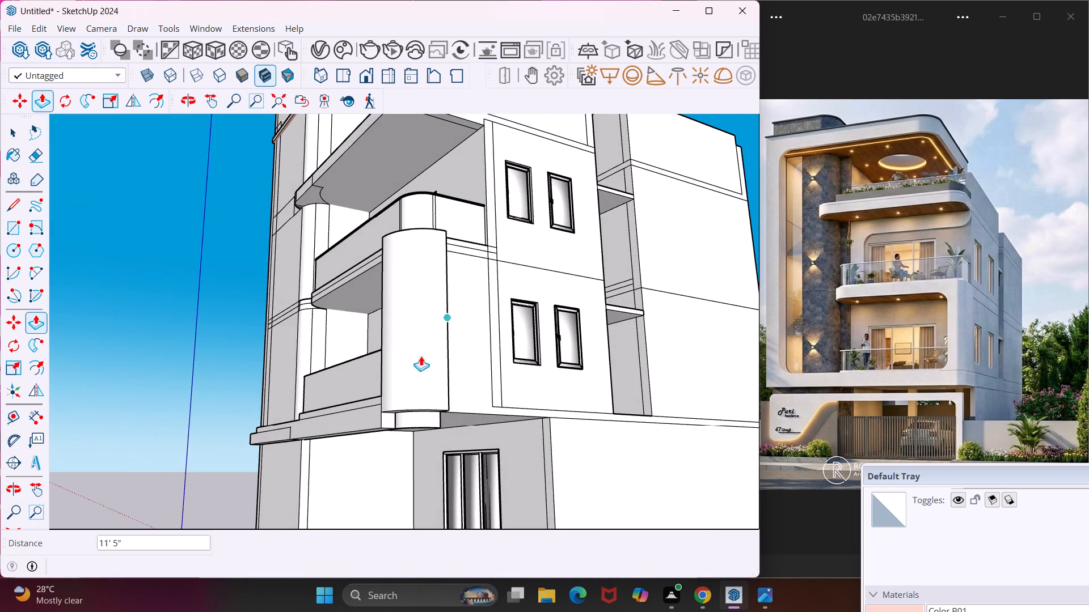
scroll(400, 412, "up", 11)
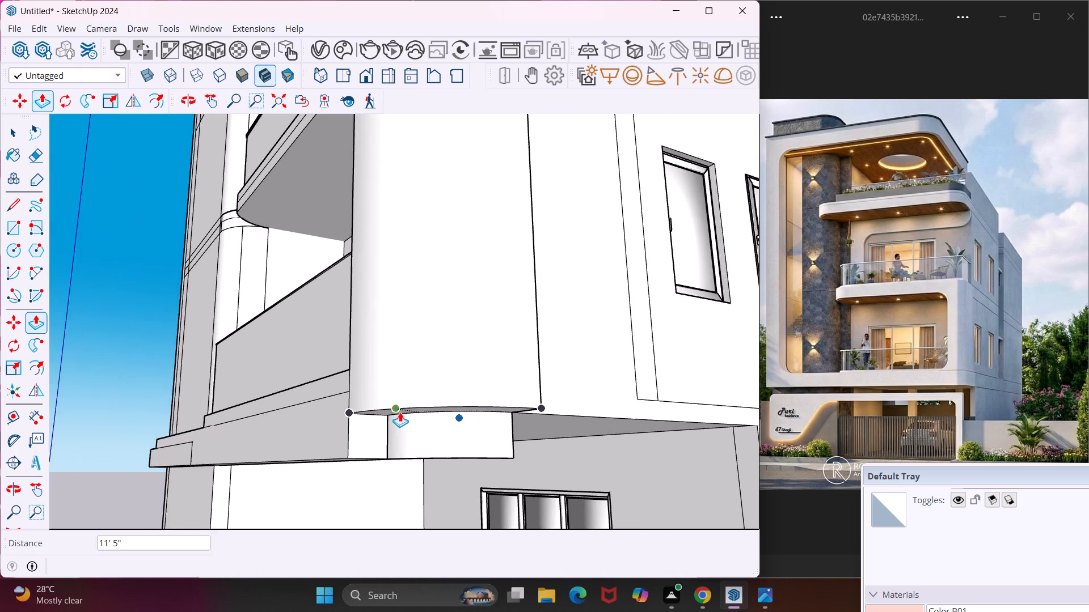
scroll(400, 412, "up", 3)
key("Escape")
key("space")
Push/Pull the underside of the curved corner wall down 1' to the bottom of the lowest balcony's slab.
scroll(400, 412, "up", 3)
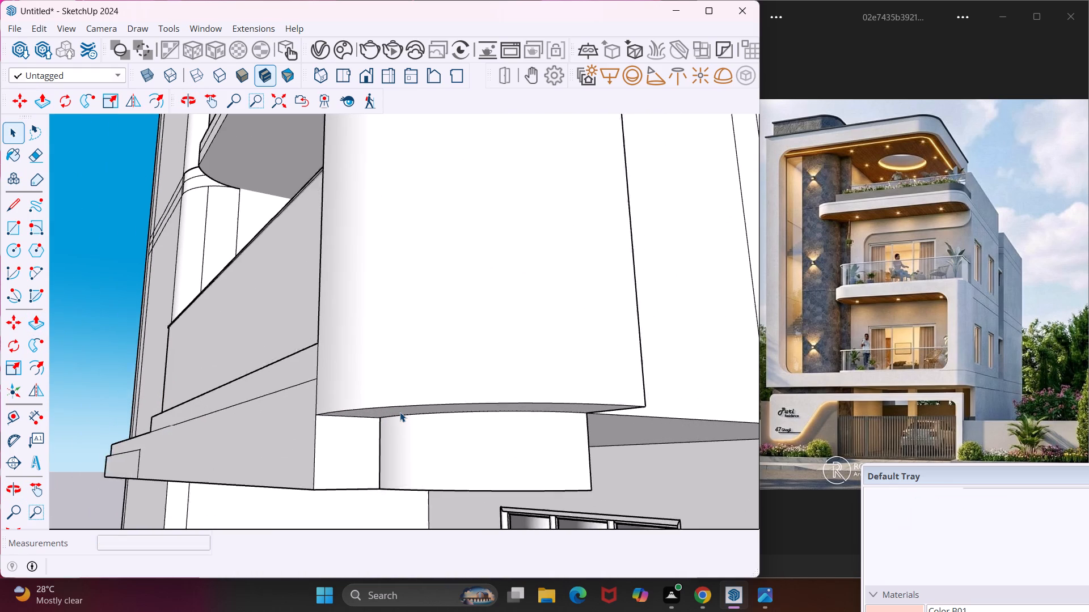
scroll(400, 412, "up", 2)
left_click(399, 412)
key("p")
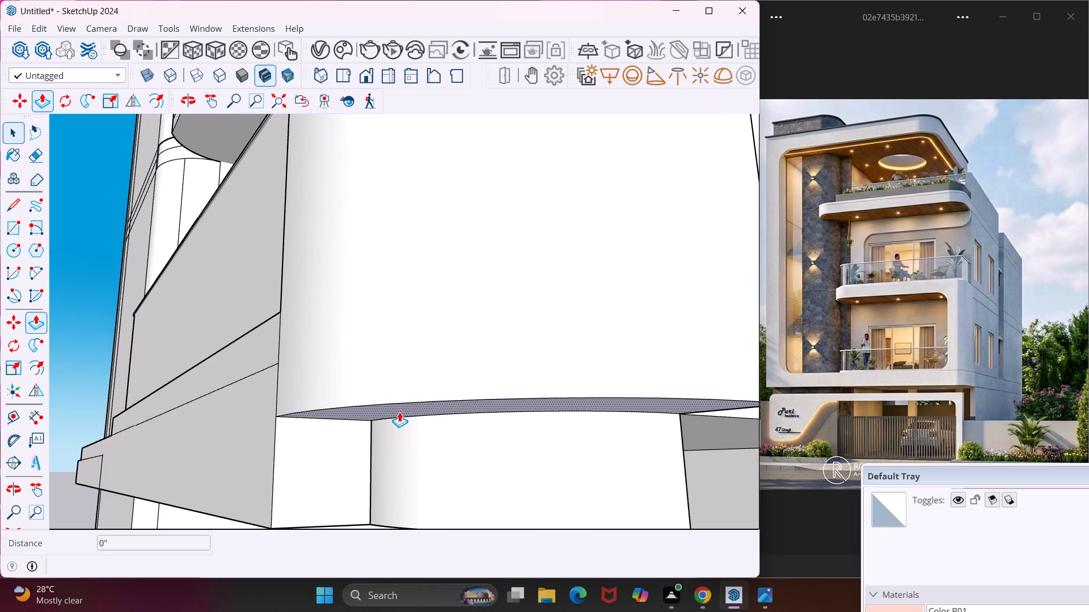
left_click(399, 412)
scroll(332, 463, "down", 6)
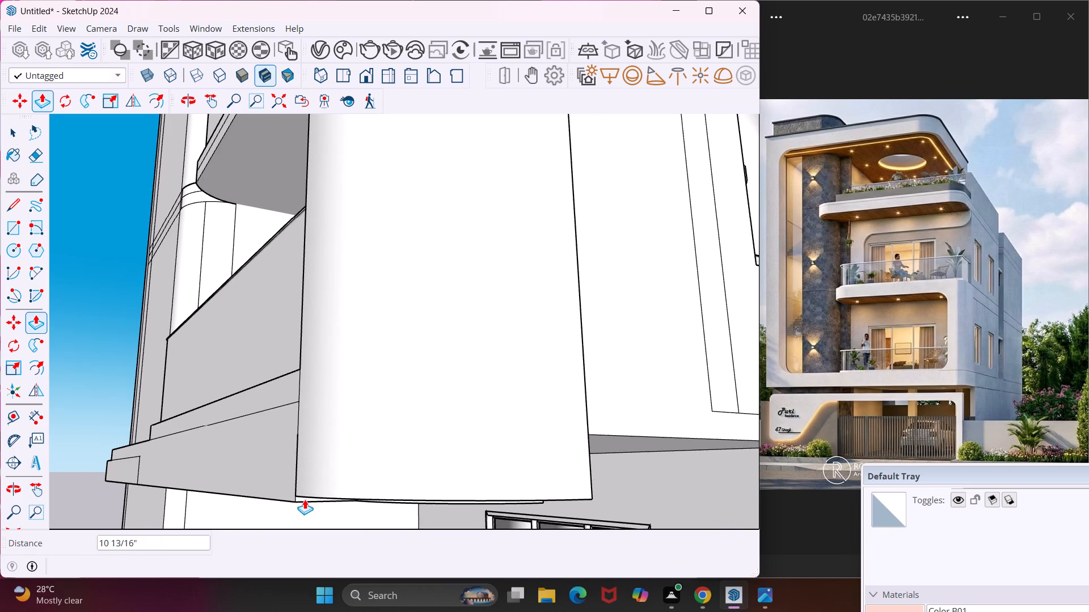
left_click(295, 504)
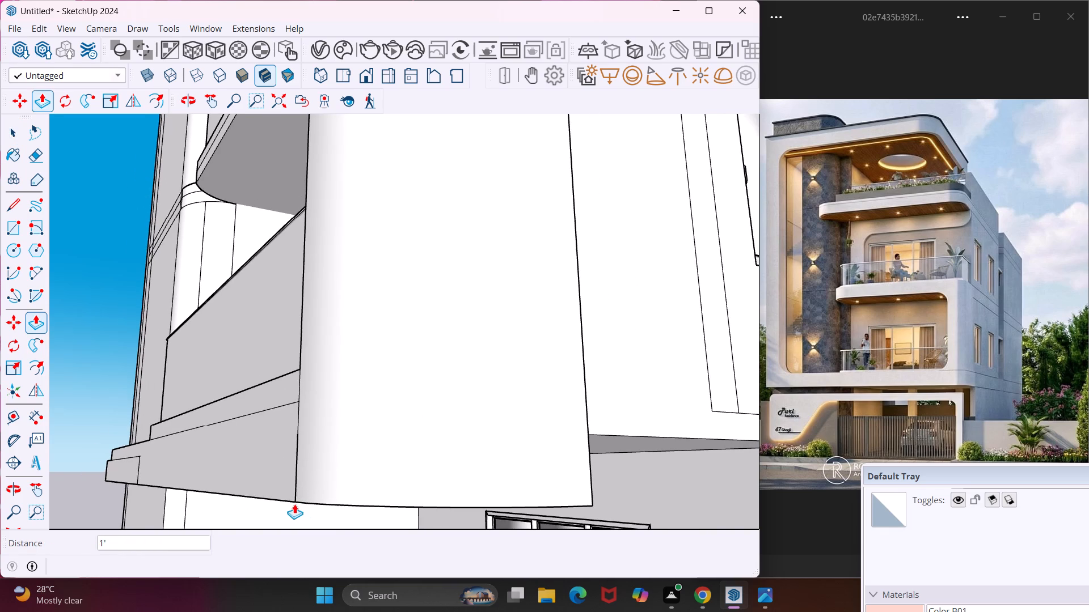
key("Escape")
key("space")
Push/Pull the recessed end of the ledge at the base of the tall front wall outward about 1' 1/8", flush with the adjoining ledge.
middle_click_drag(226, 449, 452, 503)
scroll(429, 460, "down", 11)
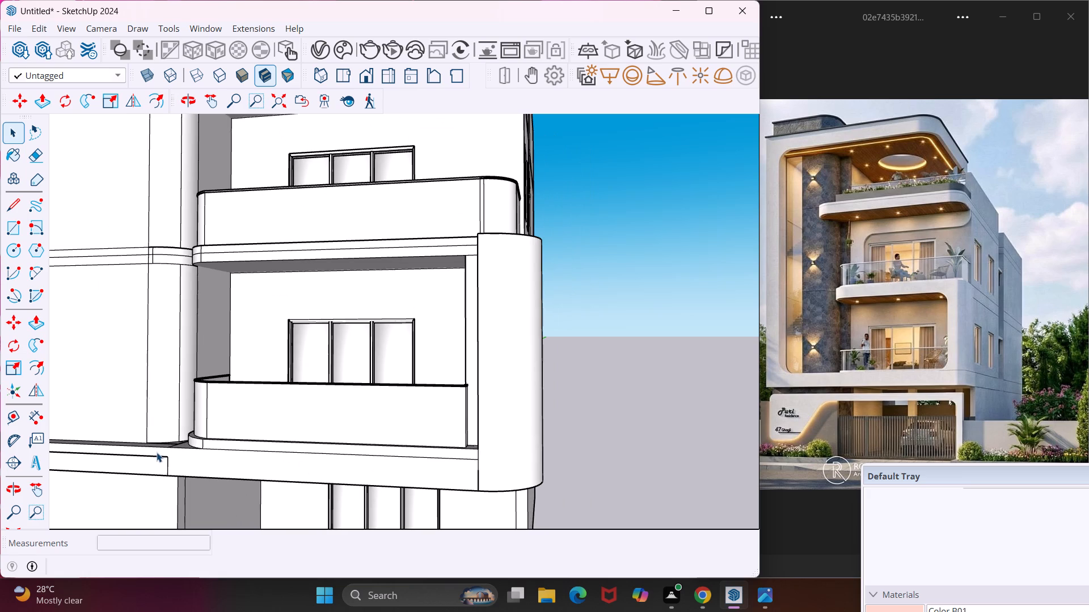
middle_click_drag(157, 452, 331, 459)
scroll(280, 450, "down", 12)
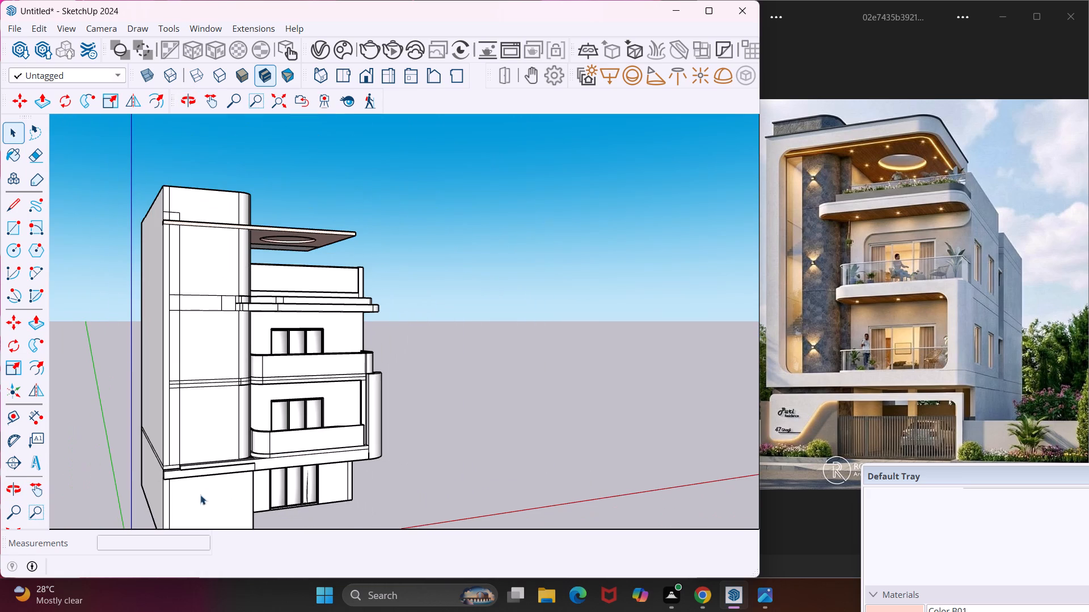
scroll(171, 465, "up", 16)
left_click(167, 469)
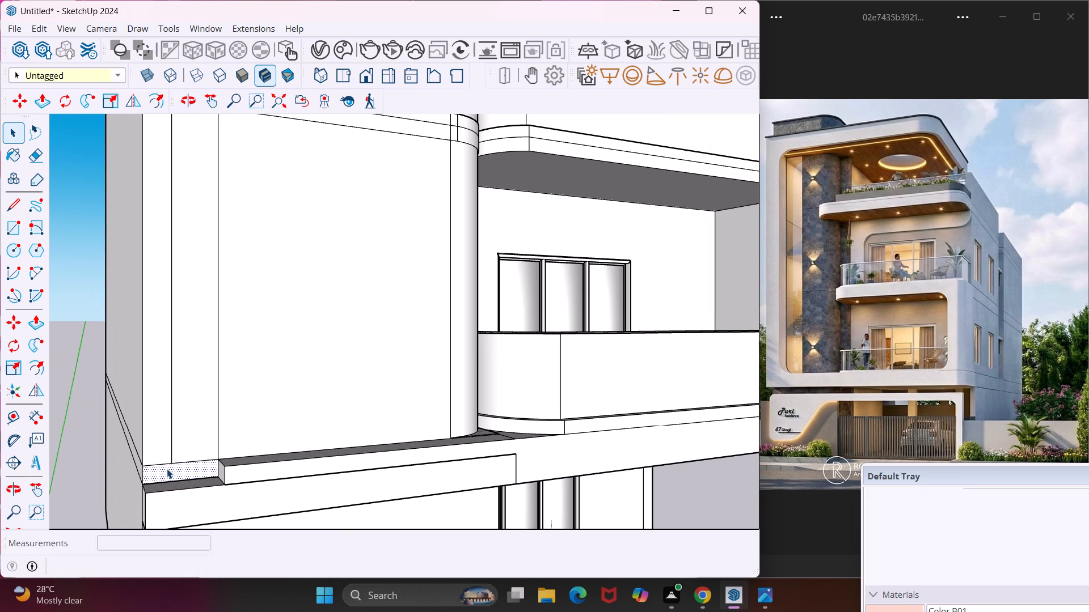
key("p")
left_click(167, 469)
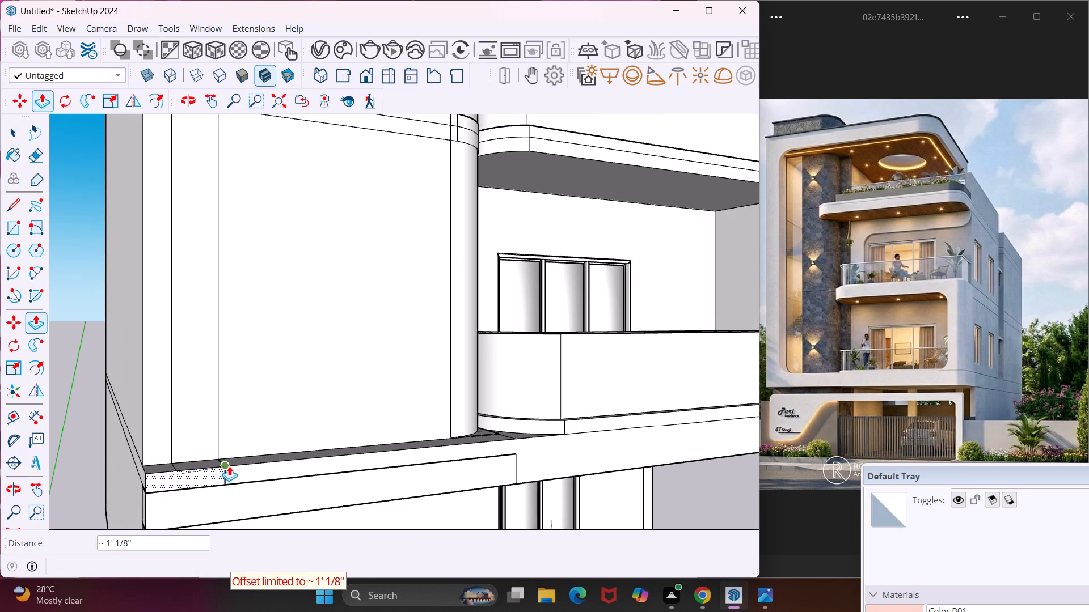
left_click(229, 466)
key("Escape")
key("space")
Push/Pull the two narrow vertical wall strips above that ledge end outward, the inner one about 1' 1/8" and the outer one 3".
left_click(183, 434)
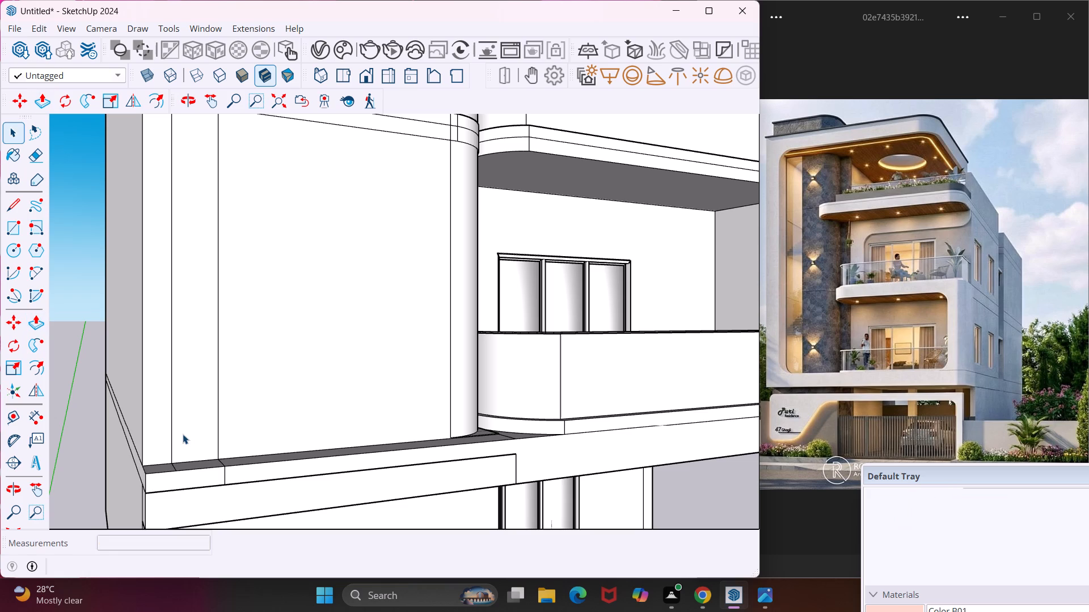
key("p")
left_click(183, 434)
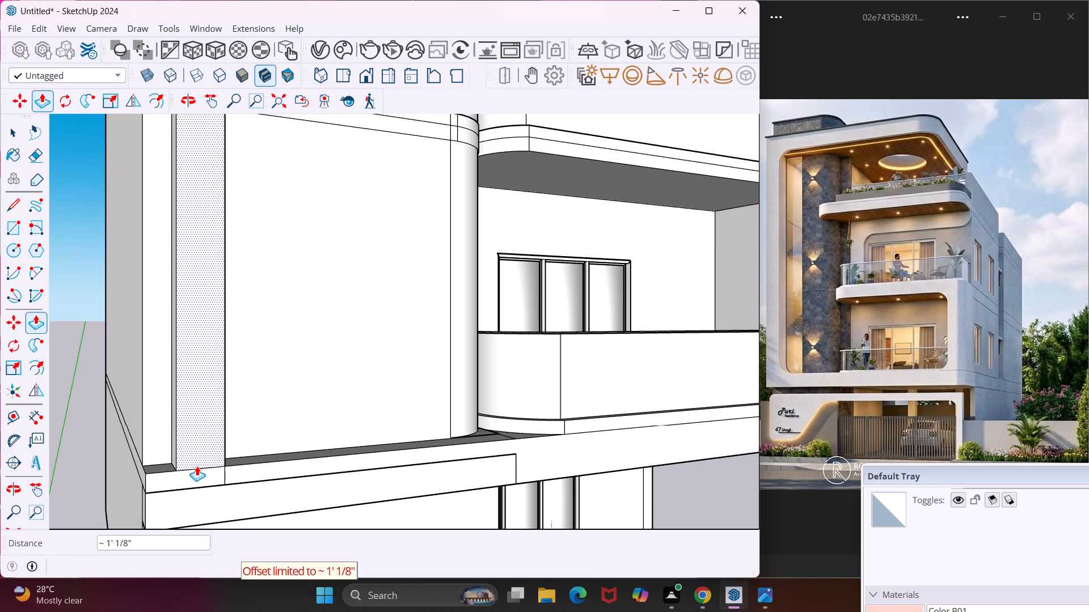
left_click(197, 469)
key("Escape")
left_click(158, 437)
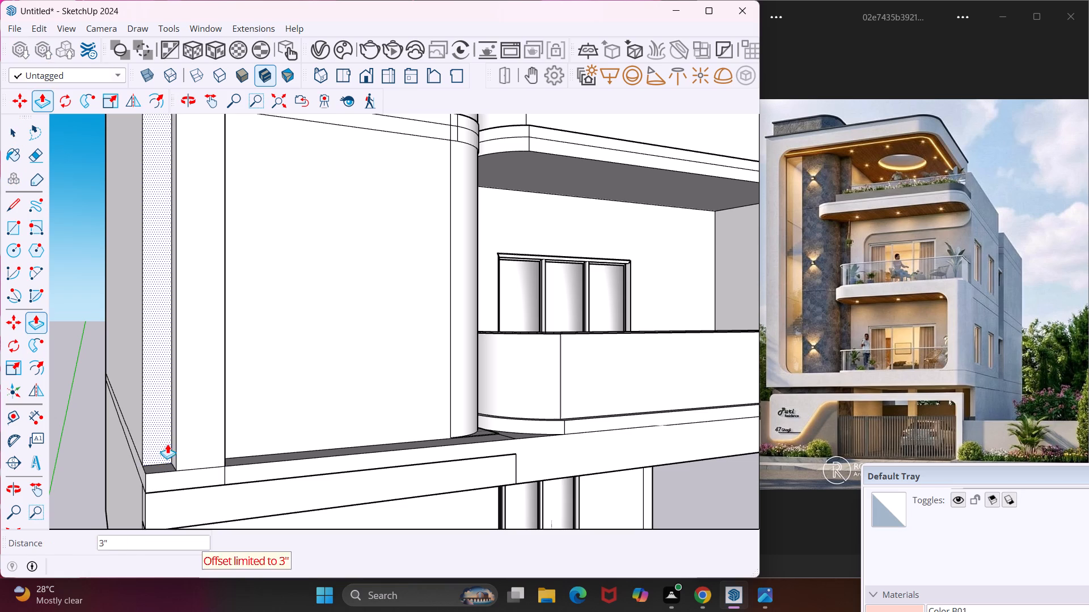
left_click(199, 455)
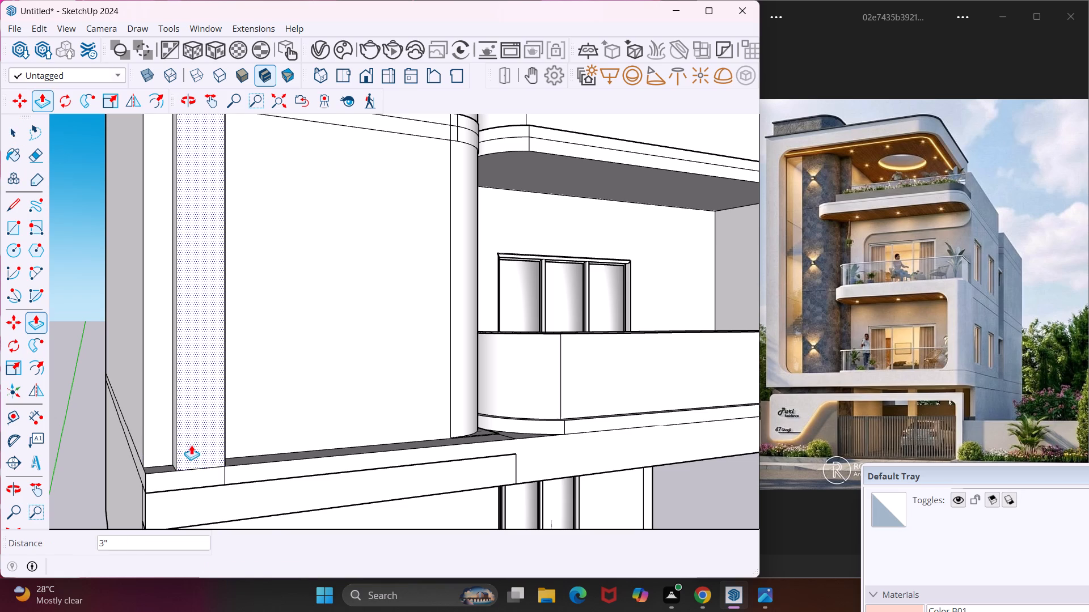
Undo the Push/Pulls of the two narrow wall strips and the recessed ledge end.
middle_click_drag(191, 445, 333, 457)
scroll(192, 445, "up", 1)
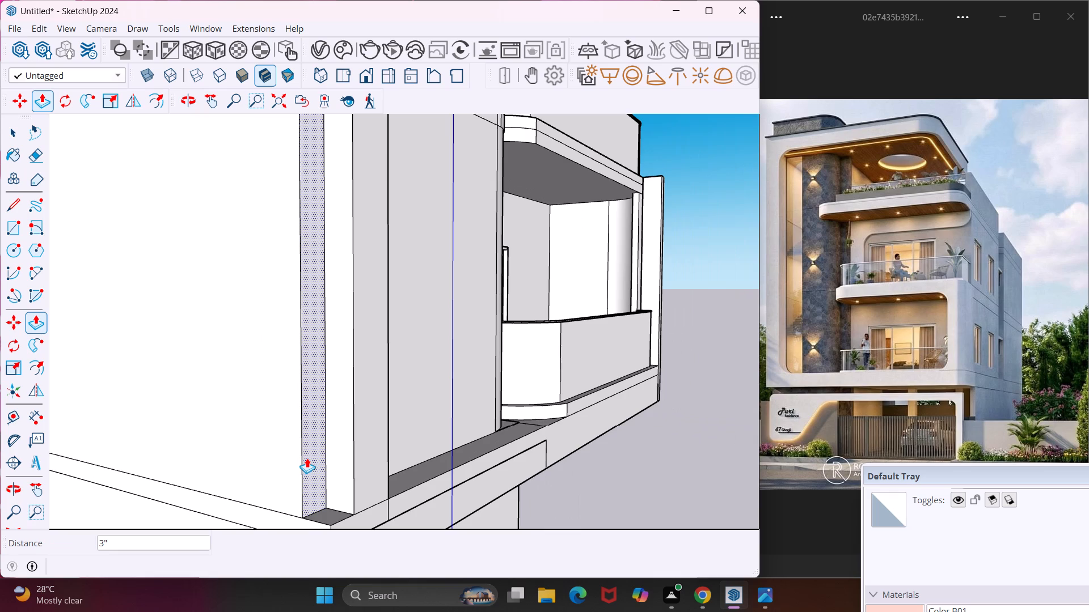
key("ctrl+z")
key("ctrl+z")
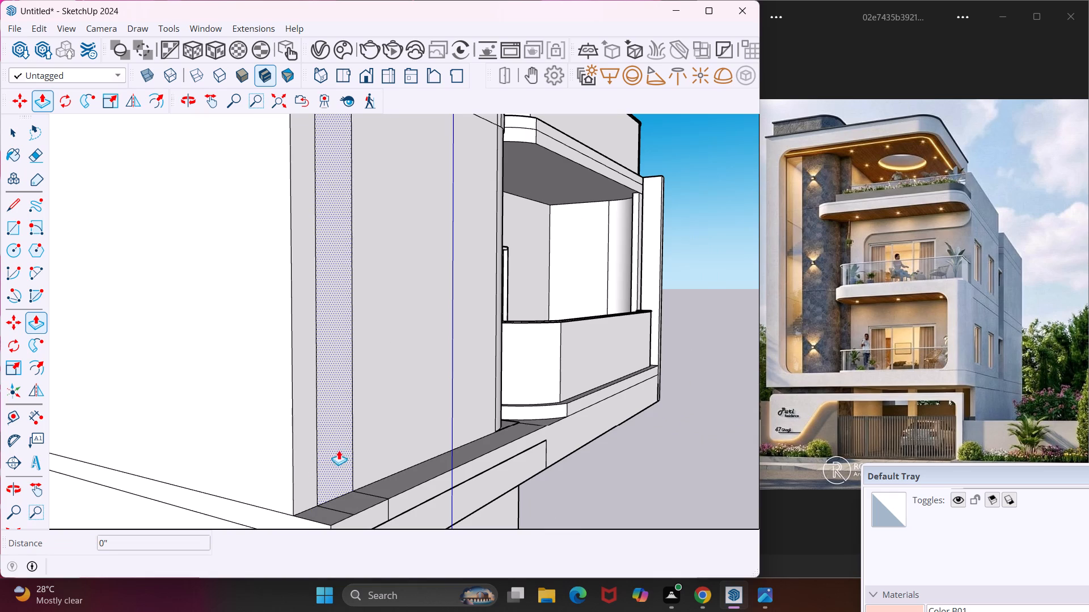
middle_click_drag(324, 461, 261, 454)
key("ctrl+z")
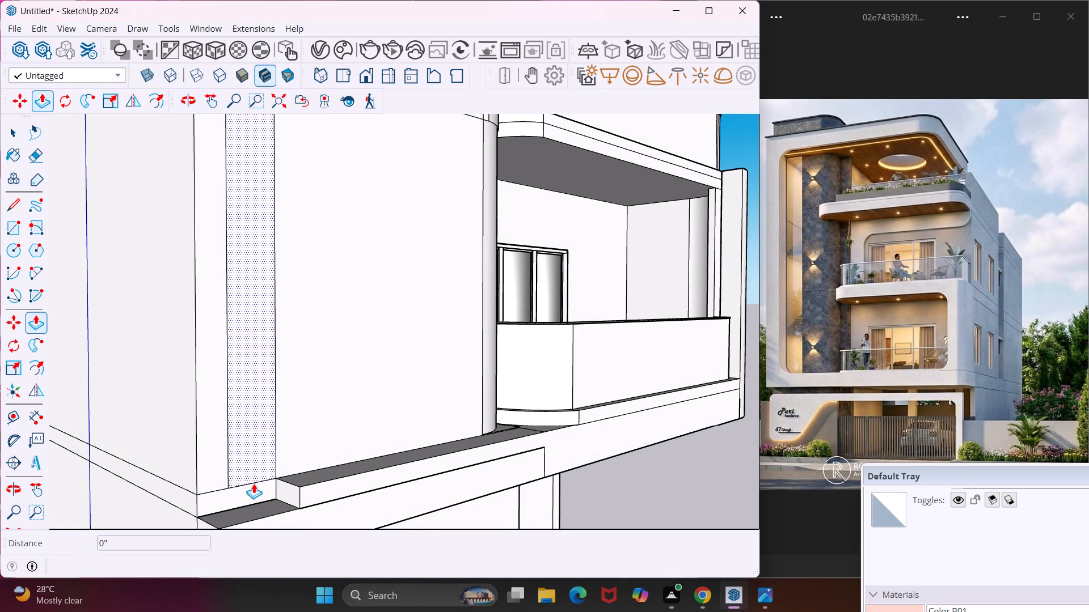
Push/Pull the recessed ledge end at the tall front wall's outer corner outward about 1' 1/8", flush with the adjoining ledge.
left_click(247, 486)
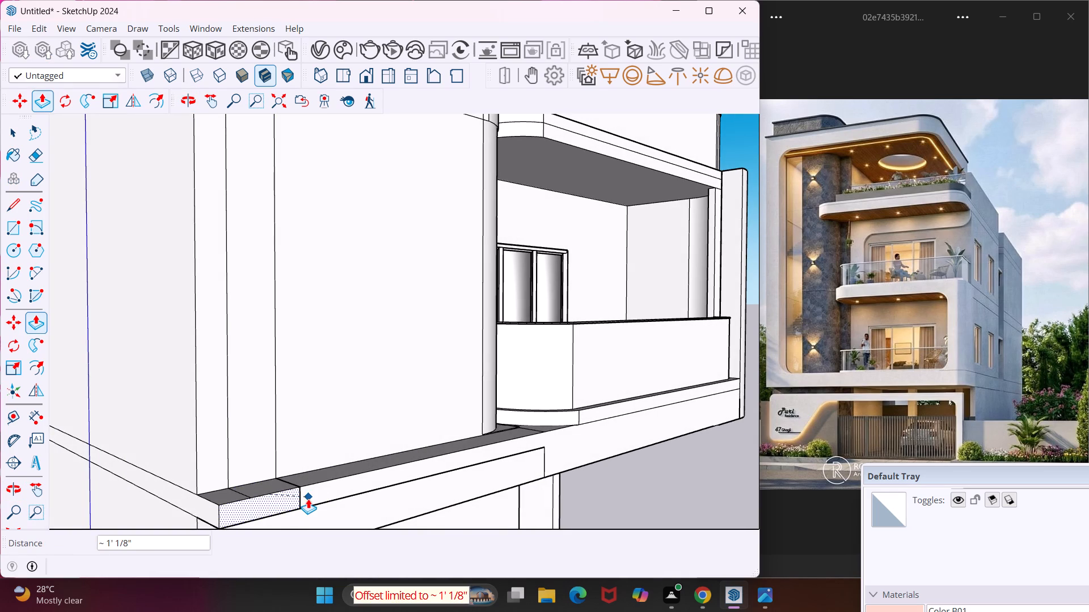
left_click(309, 495)
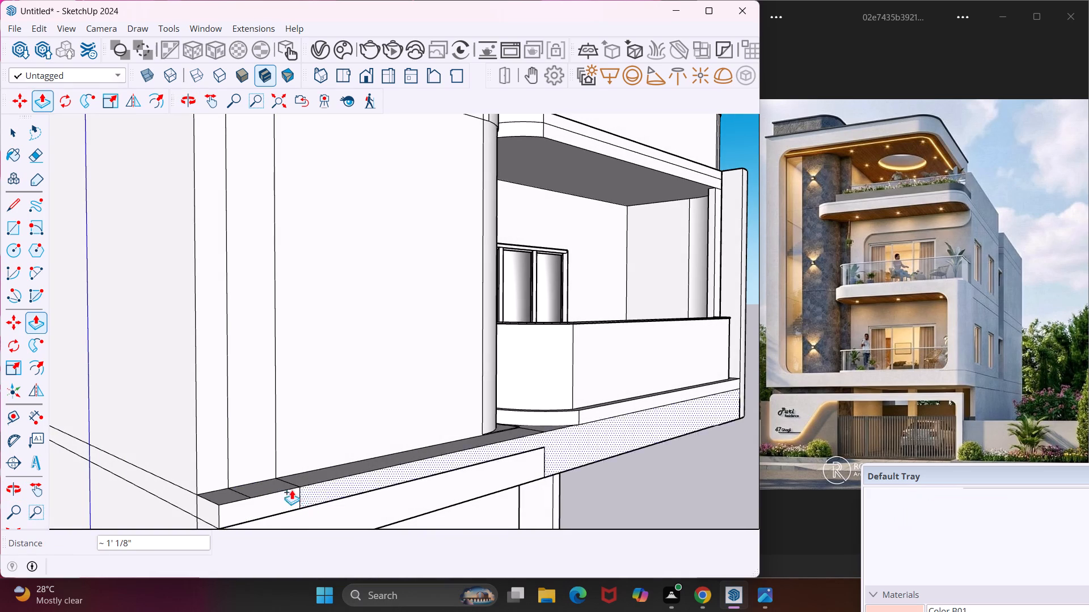
Push/Pull the two narrow vertical wall strips above the ledge end outward about 1' 1/8", flush with the ledge front.
left_click(216, 456)
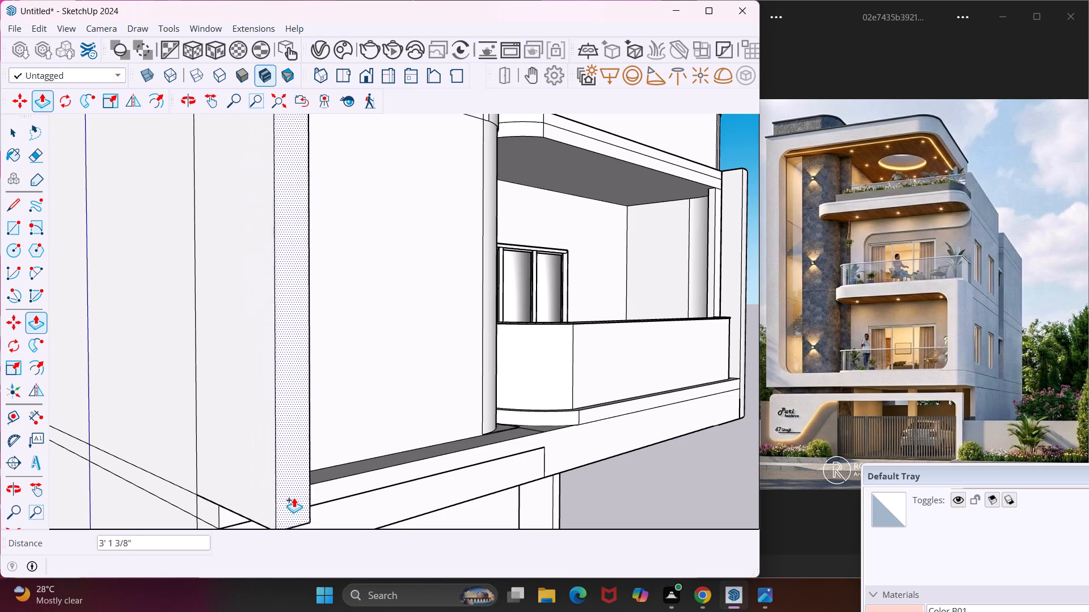
left_click(229, 517)
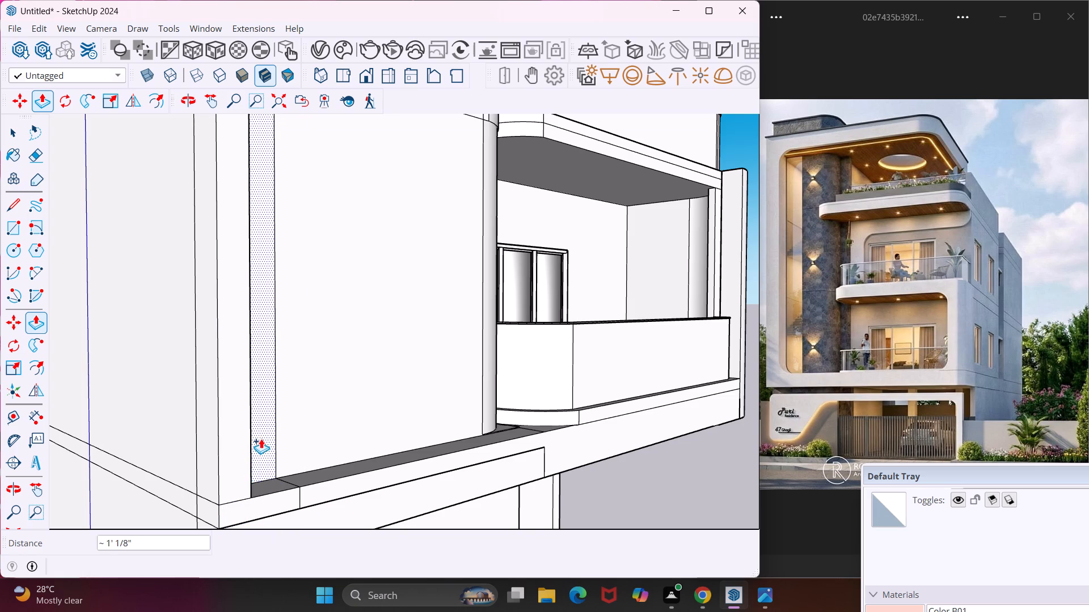
left_click(261, 439)
left_click(250, 509)
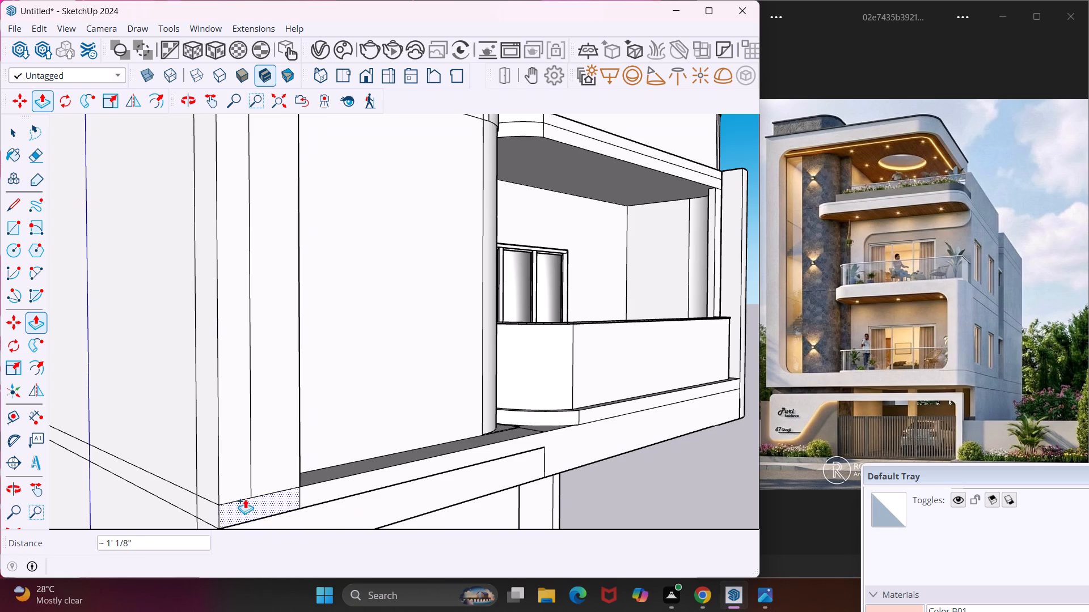
Push/Pull both recessed end pieces of the middle floor band and the wall strip above them outward about 1' 1/8", flush with the strip below.
scroll(235, 483, "down", 10)
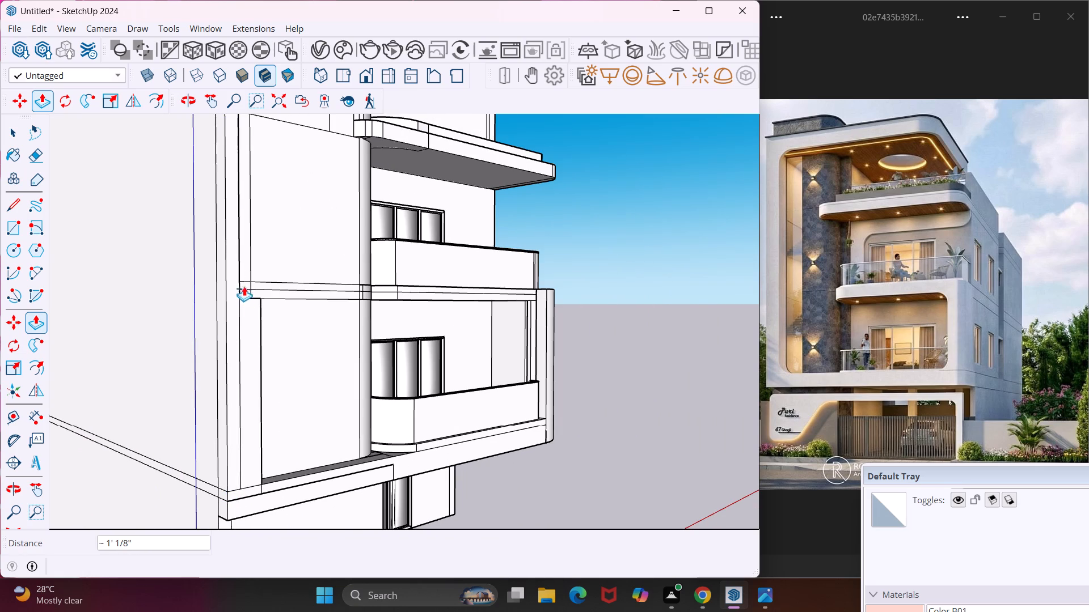
scroll(250, 262, "up", 9)
left_click(242, 337)
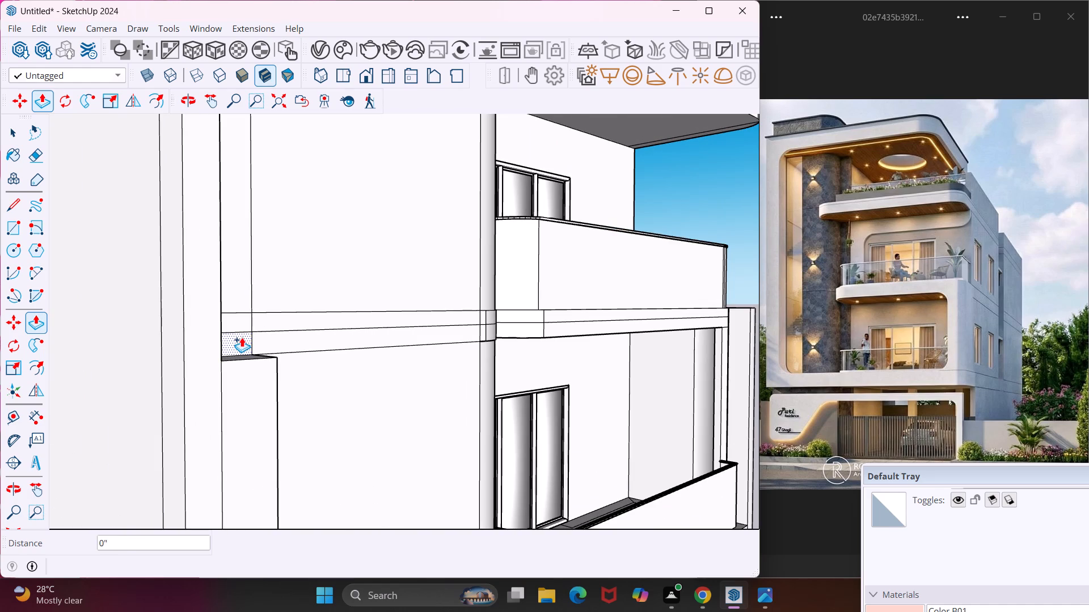
left_click(254, 372)
scroll(240, 312, "up", 4)
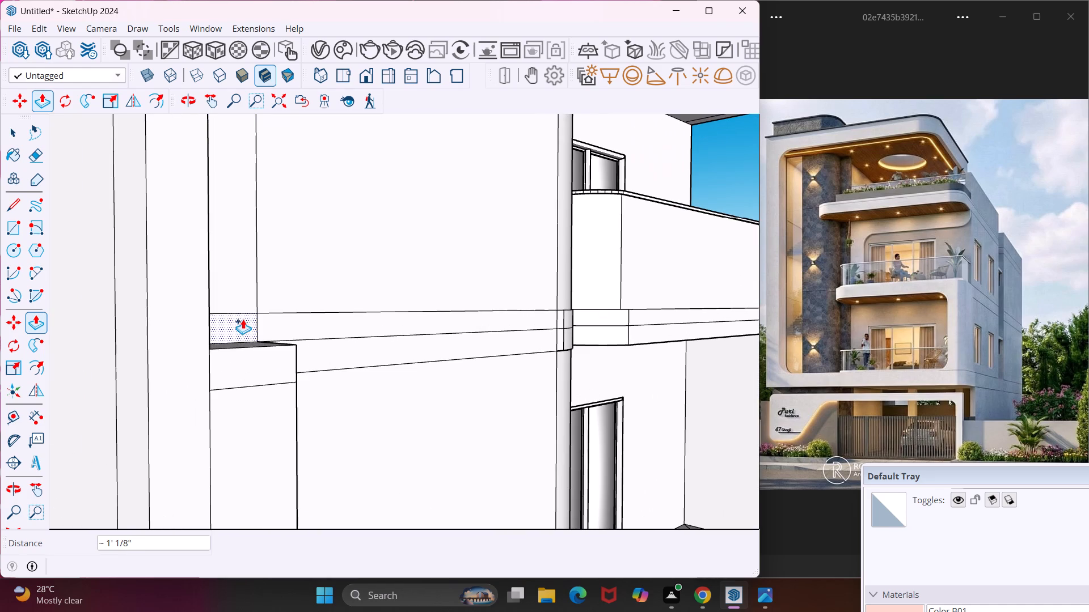
left_click(243, 319)
left_click(250, 364)
left_click(231, 279)
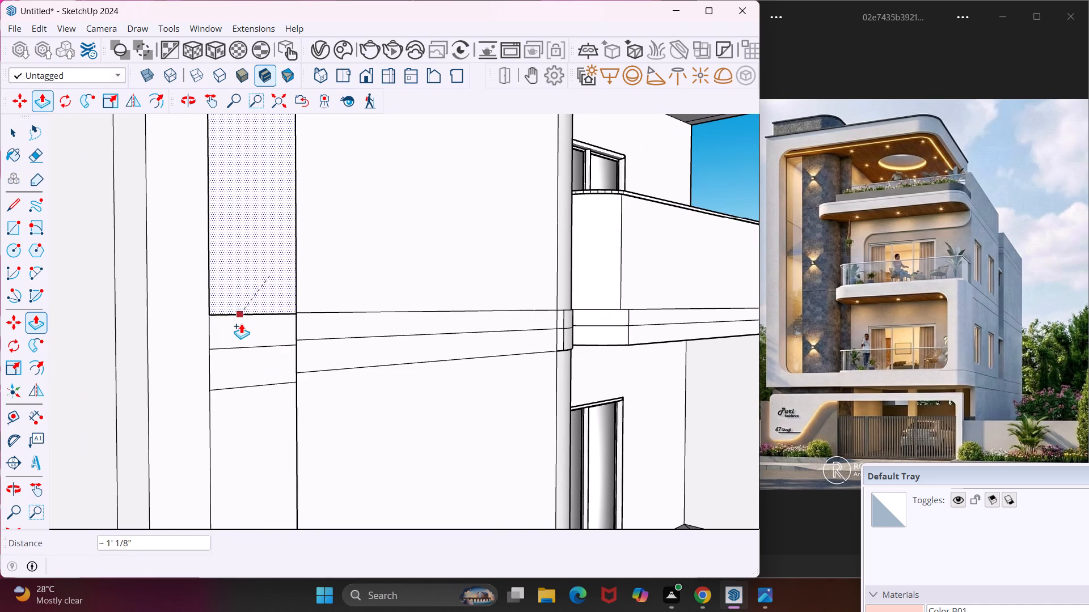
left_click(242, 326)
Push/Pull the recessed end piece of the upper floor band and the wall strip above it outward about 1' 1/8", flush with the strip below.
scroll(234, 329, "down", 20)
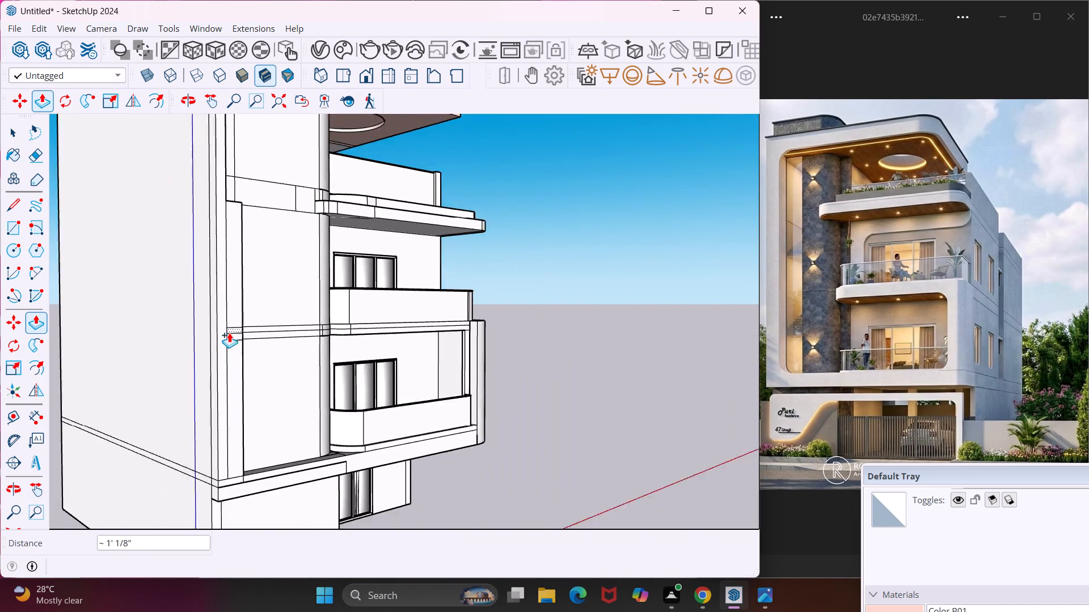
scroll(229, 333, "down", 2)
middle_click_drag(229, 333, 69, 384)
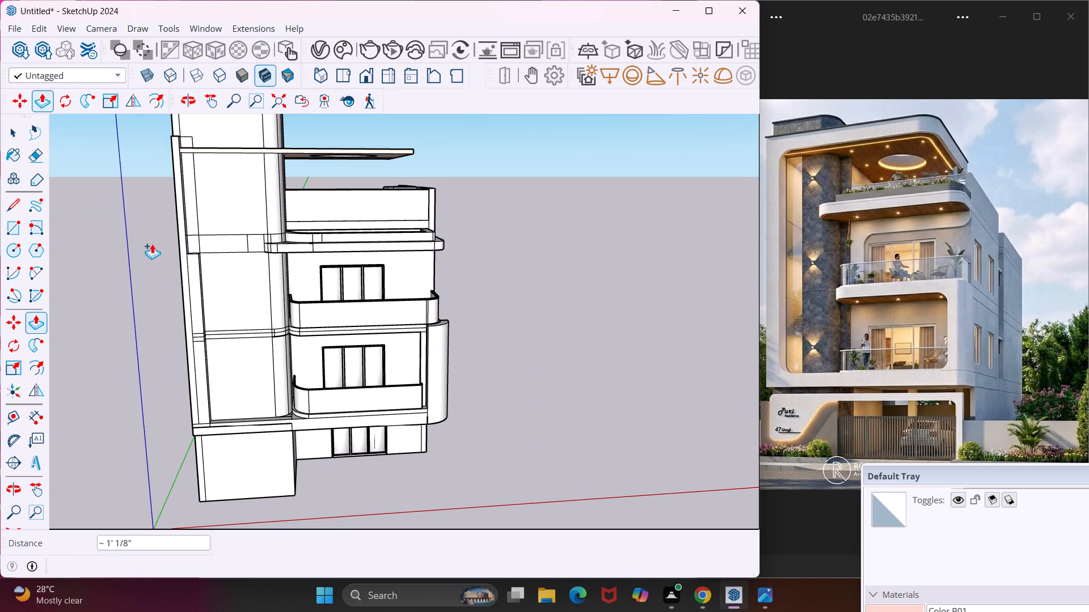
scroll(195, 188, "up", 9)
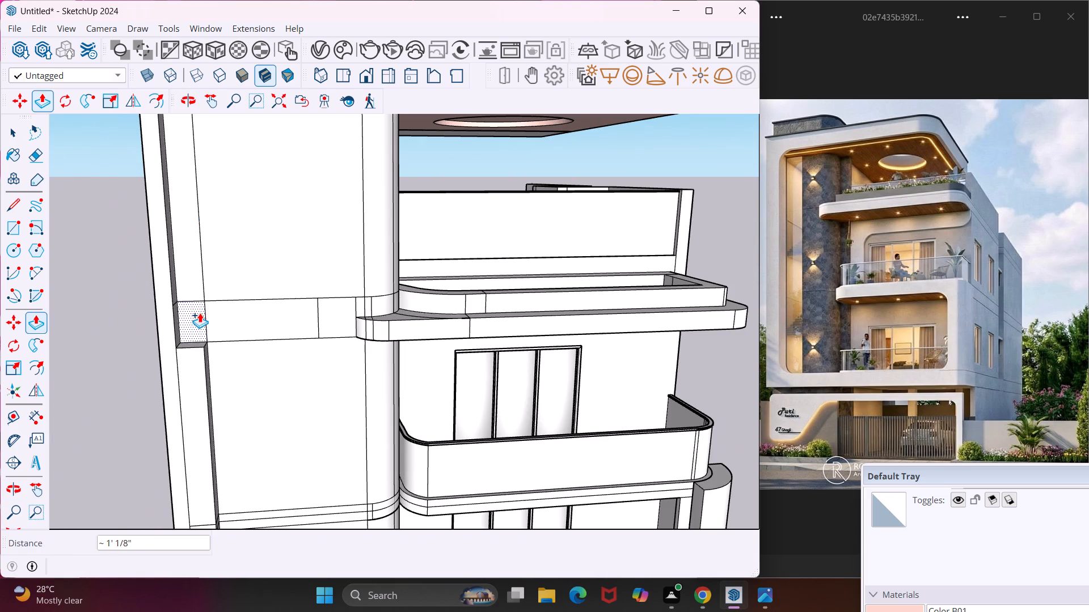
left_click(200, 313)
scroll(204, 378, "up", 2)
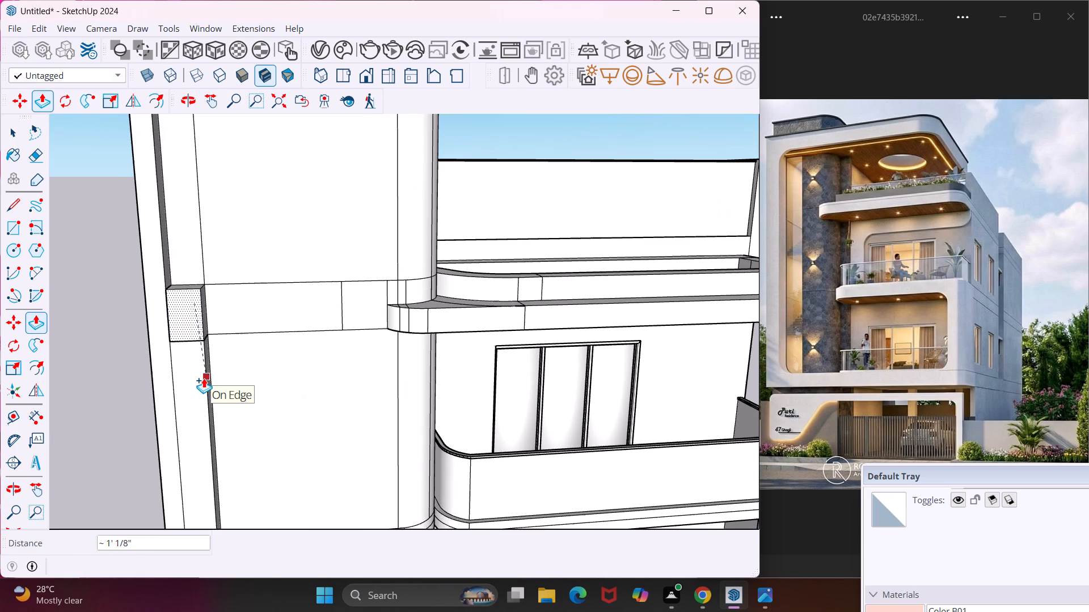
left_click(204, 378)
left_click(185, 250)
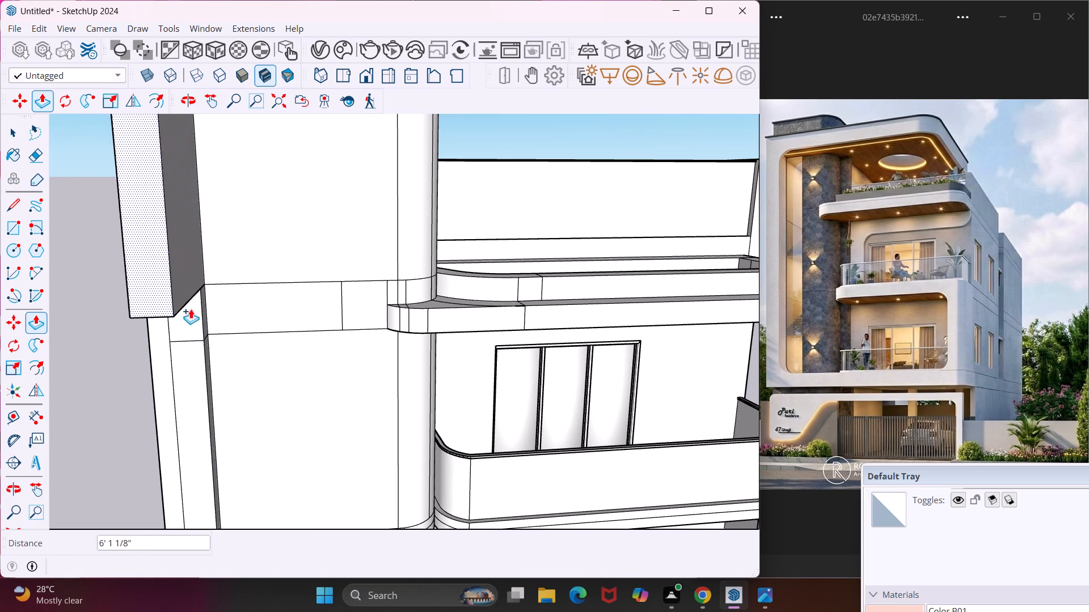
left_click(192, 310)
scroll(179, 306, "down", 11)
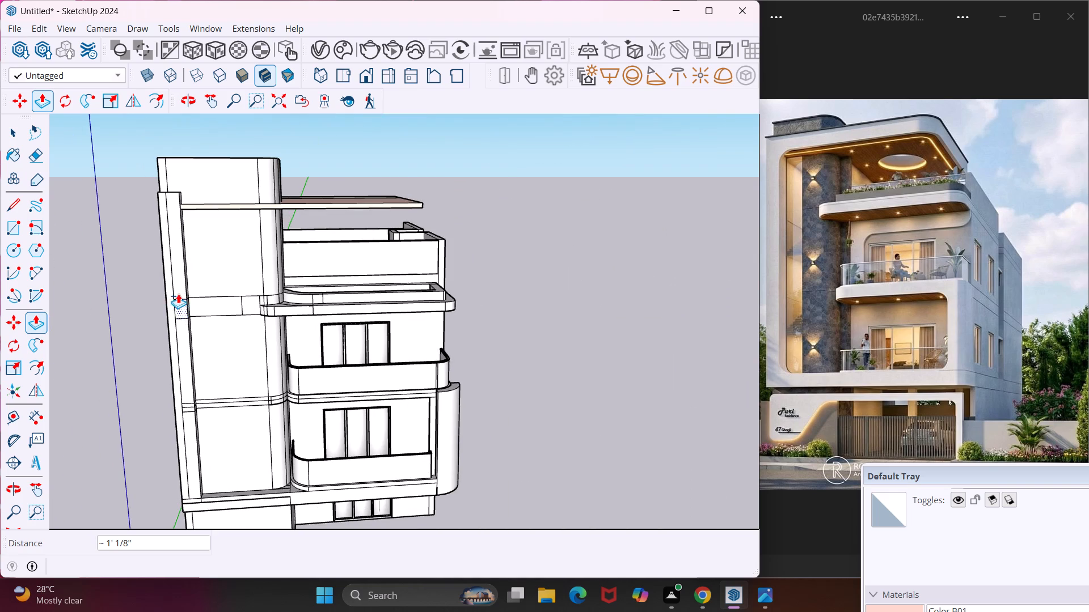
key("Escape")
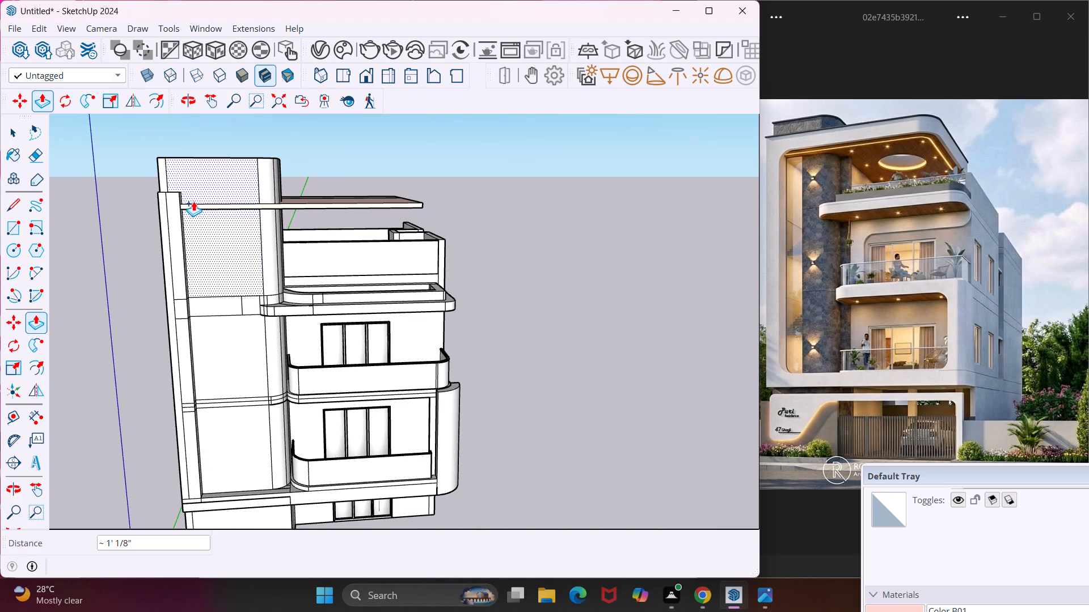
key("space")
scroll(239, 232, "down", 3)
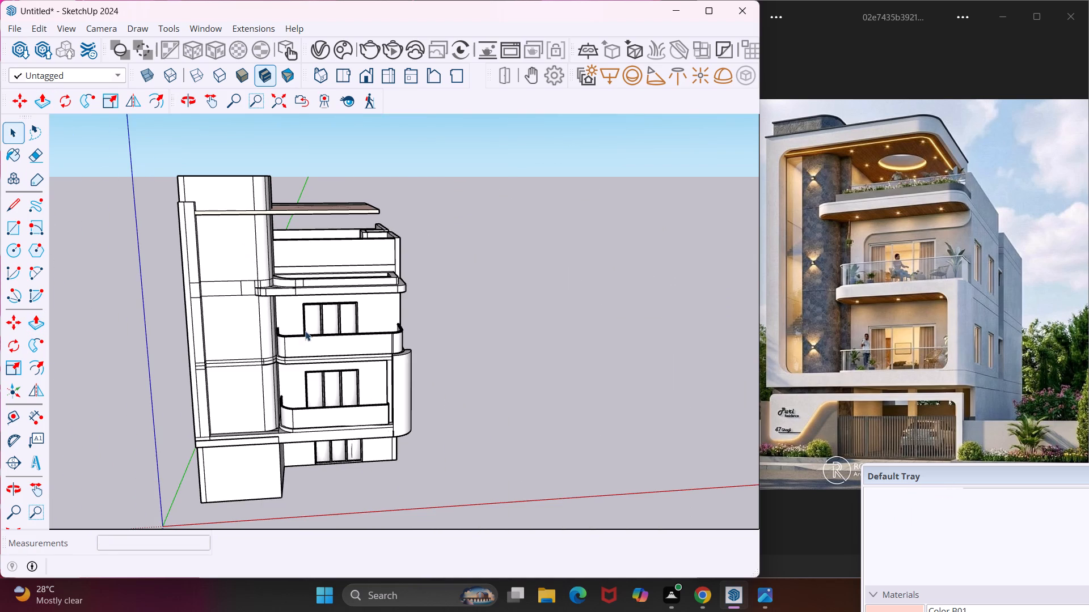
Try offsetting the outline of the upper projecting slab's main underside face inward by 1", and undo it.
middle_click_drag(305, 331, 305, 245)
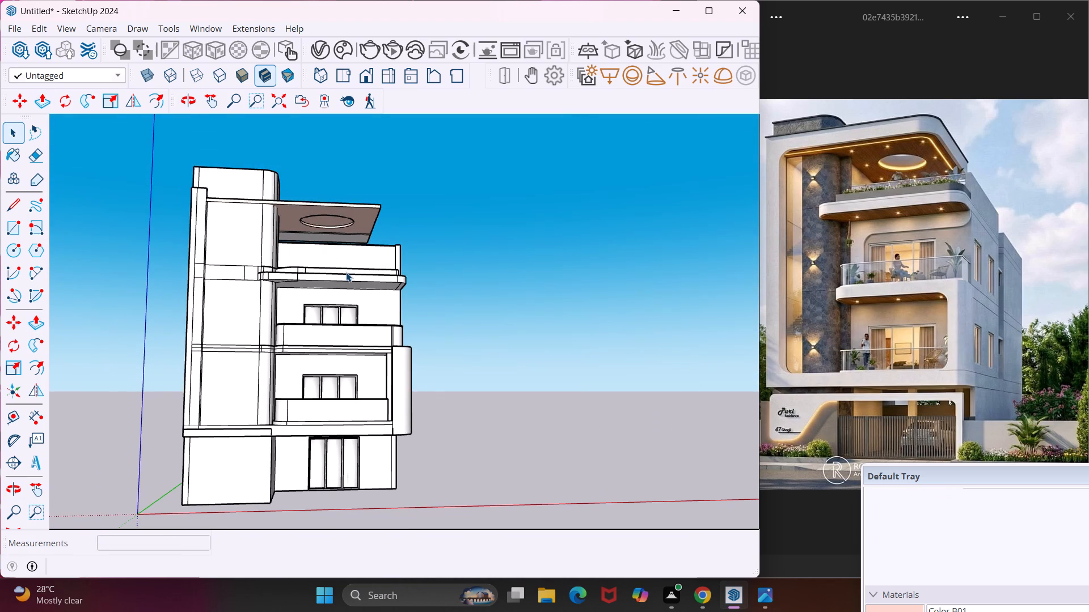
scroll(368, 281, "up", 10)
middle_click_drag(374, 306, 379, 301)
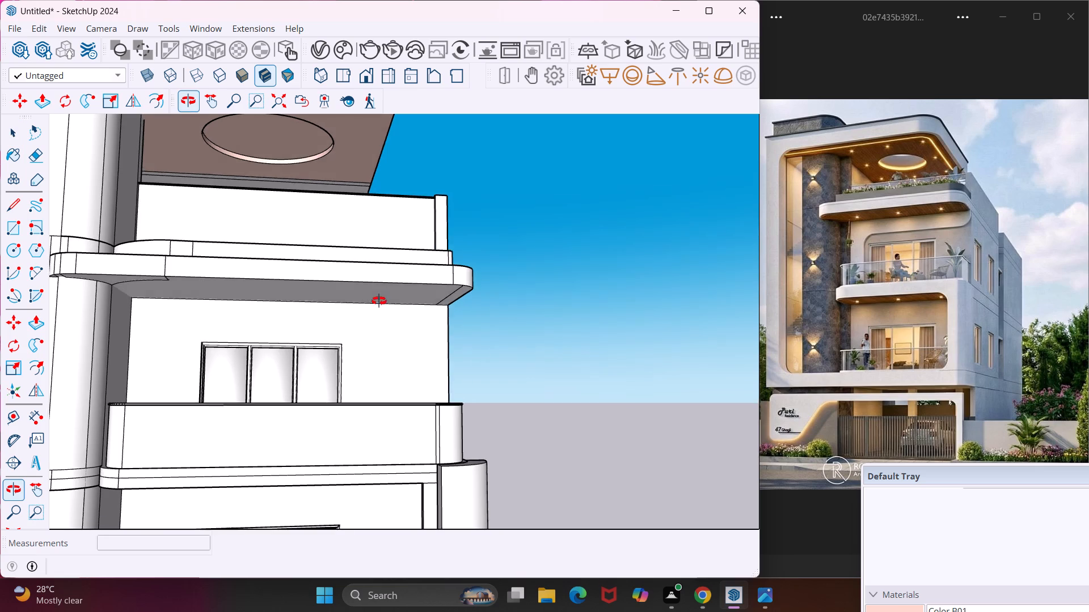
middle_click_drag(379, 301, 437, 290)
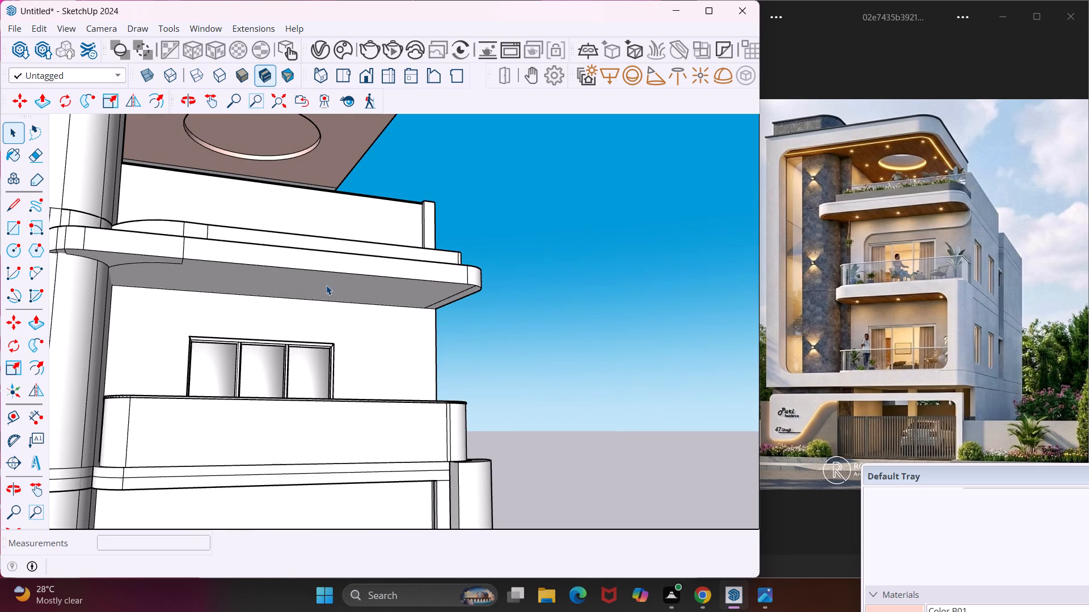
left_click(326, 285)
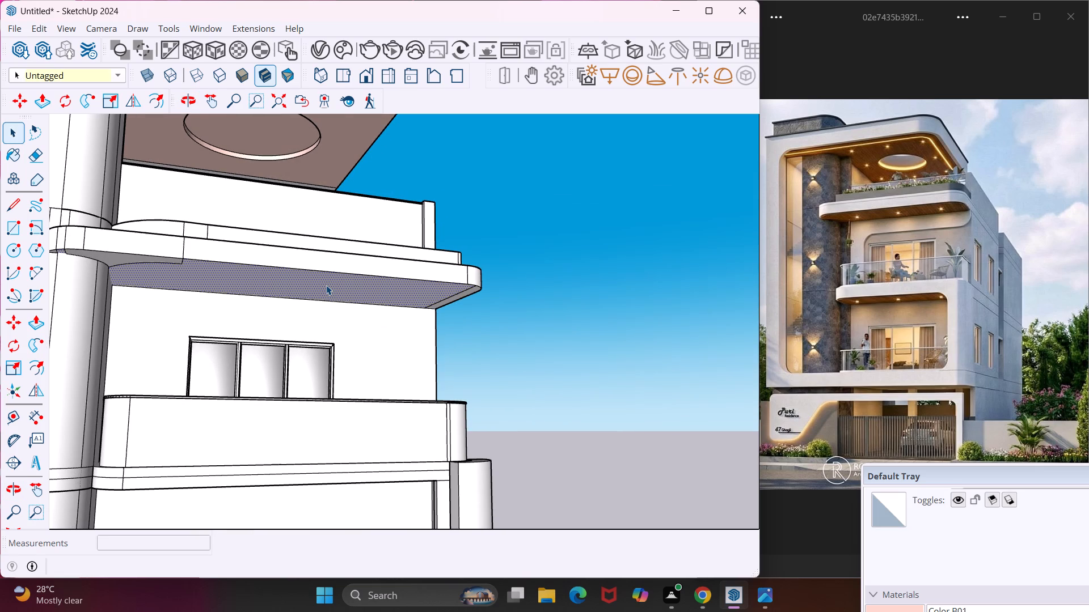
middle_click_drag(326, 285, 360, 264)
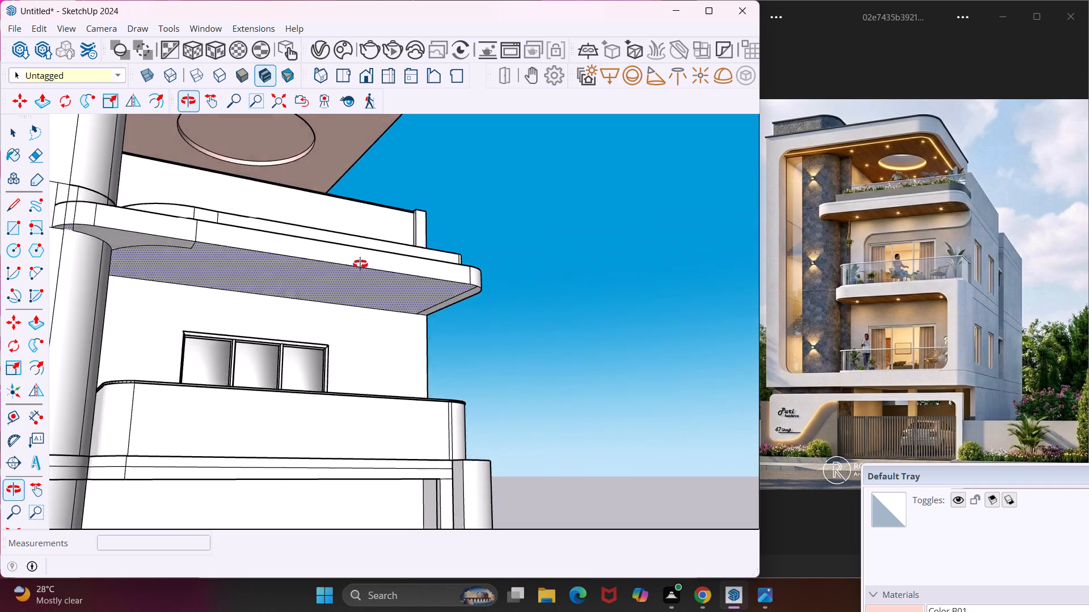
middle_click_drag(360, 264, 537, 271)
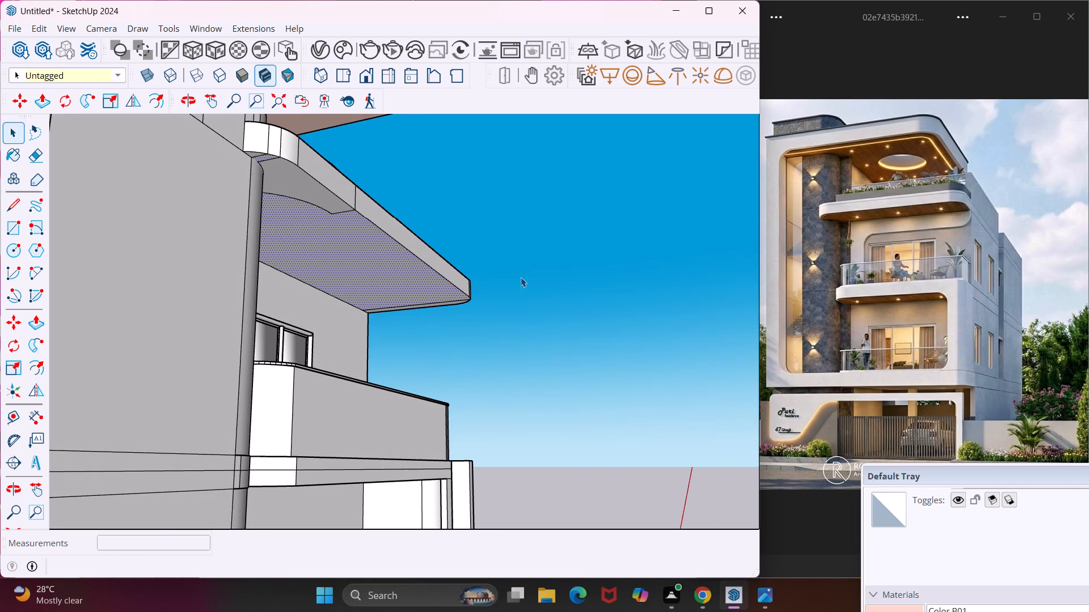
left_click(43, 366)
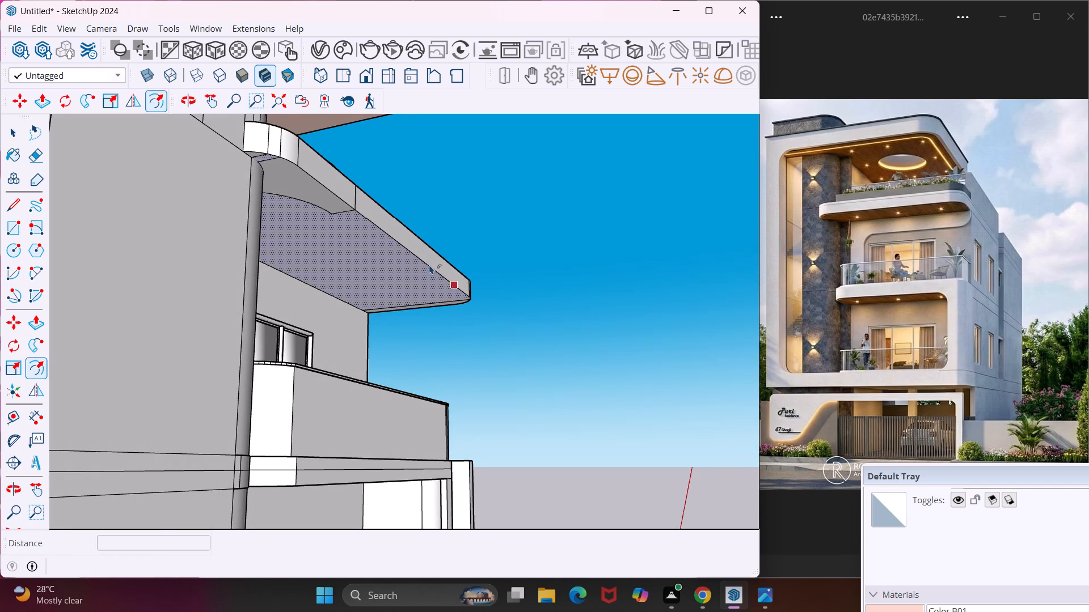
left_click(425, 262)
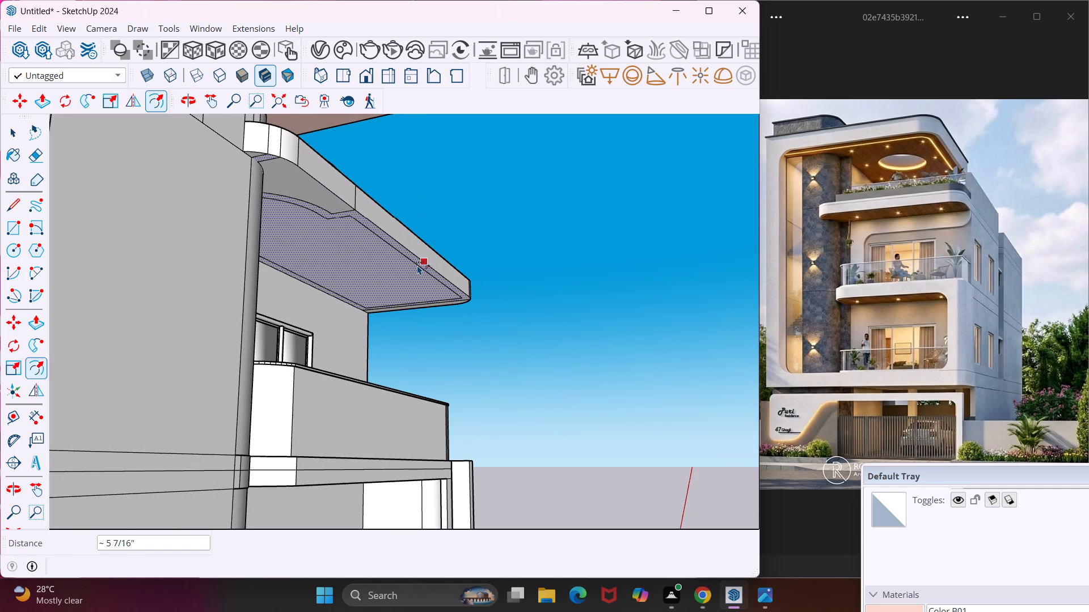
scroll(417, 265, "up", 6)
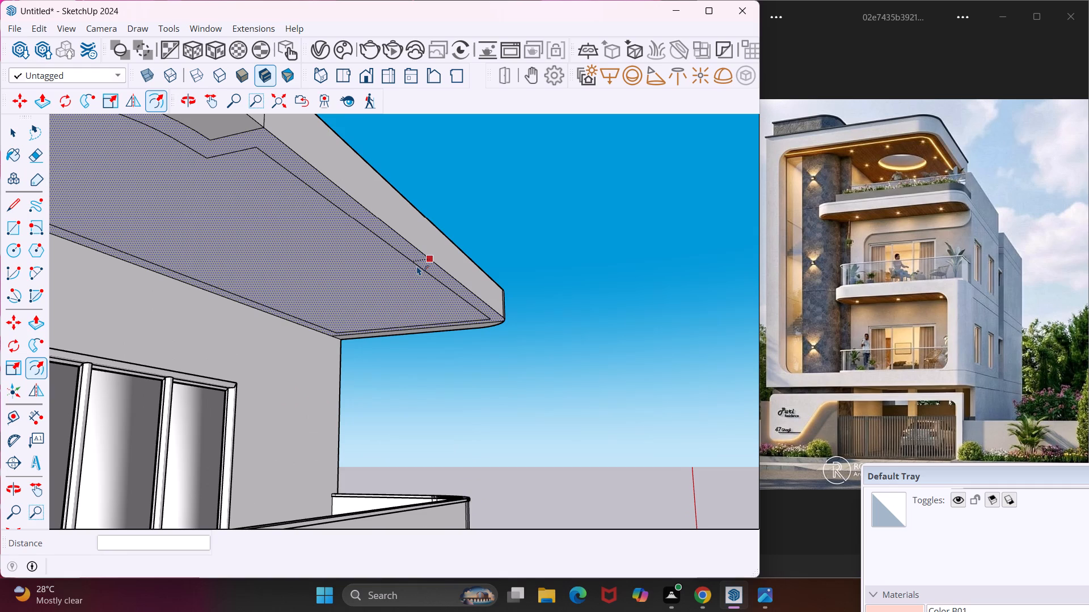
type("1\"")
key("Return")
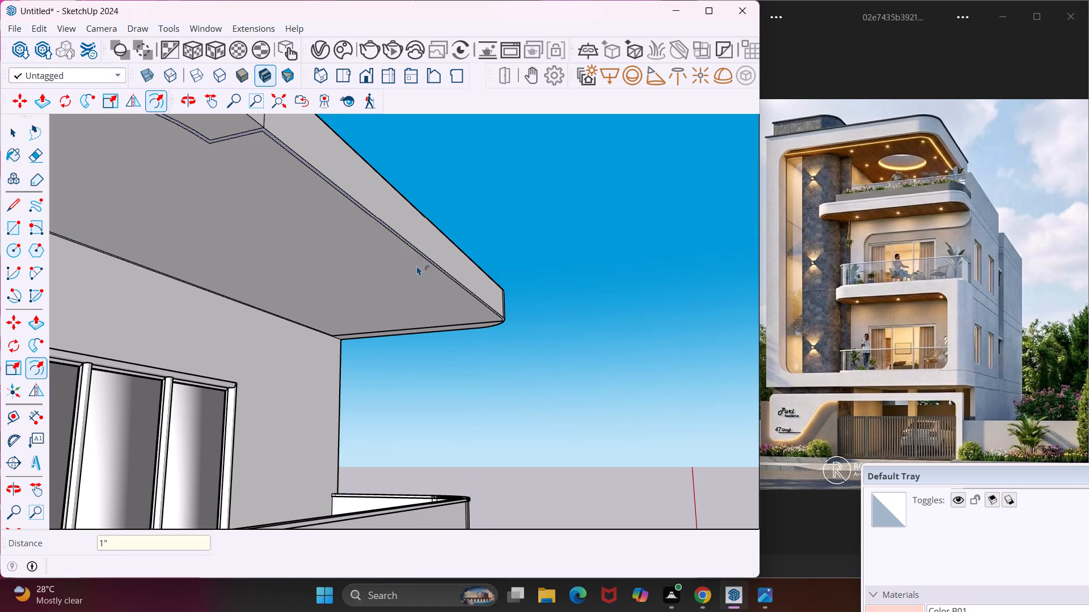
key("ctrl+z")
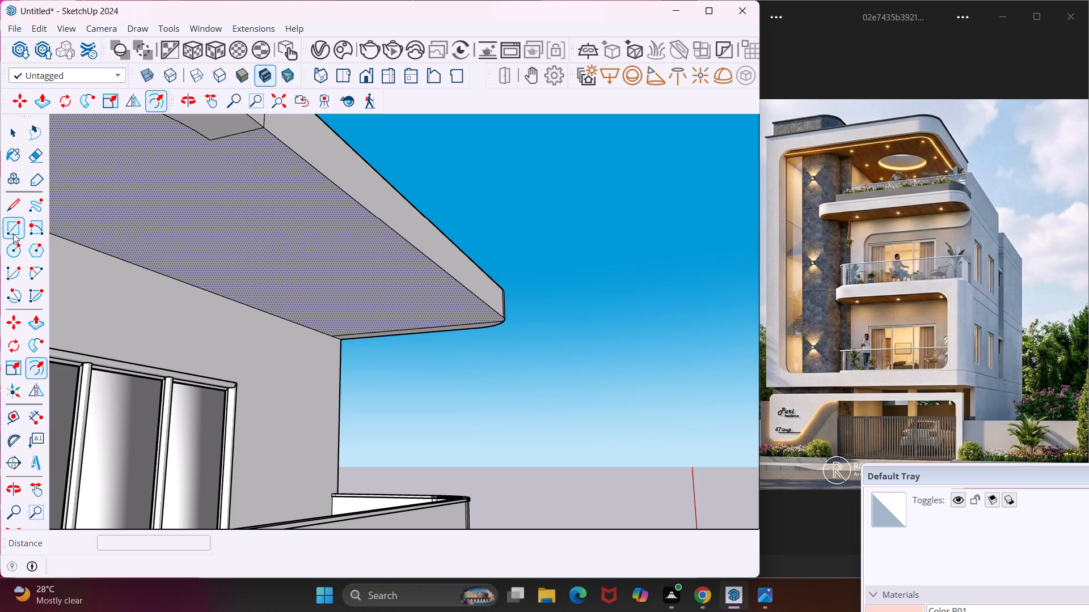
Offset the outline of the upper projecting slab's main underside face inward by 3".
left_click(32, 362)
left_click(369, 205)
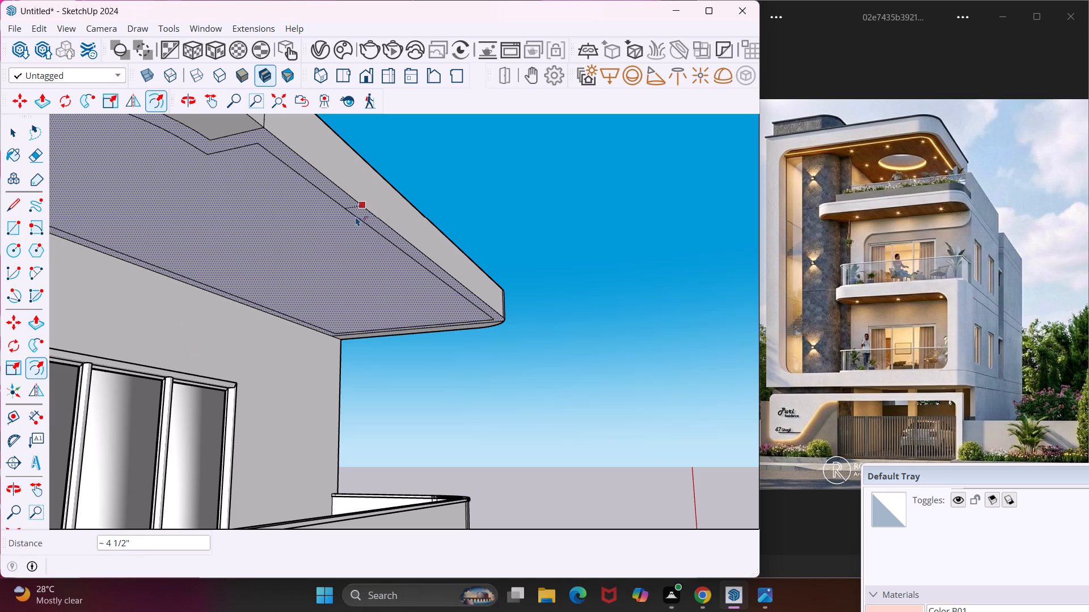
type("3\"")
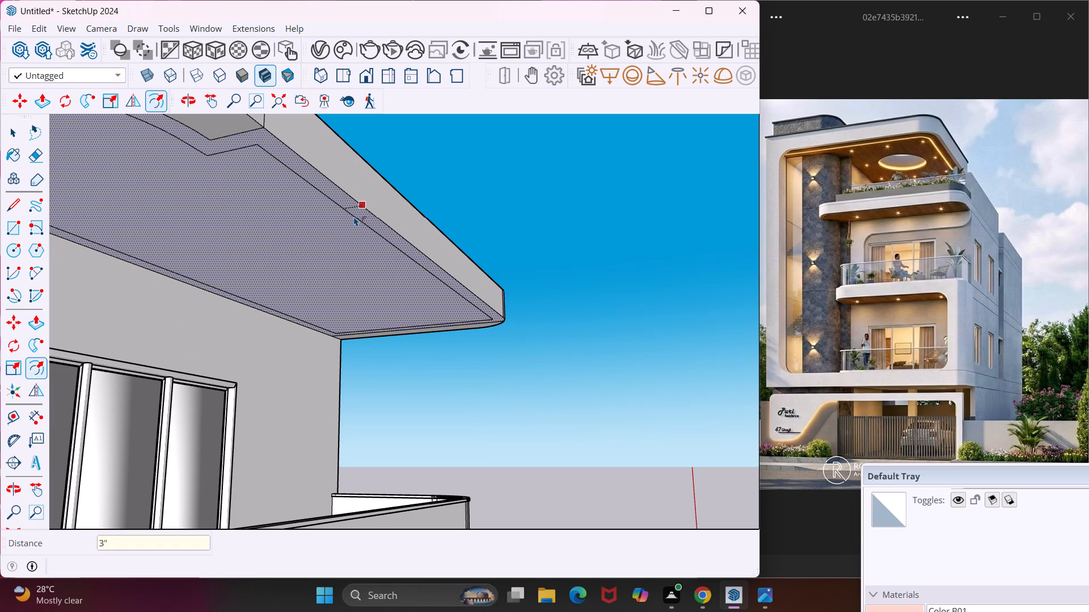
key("Return")
scroll(354, 216, "down", 6)
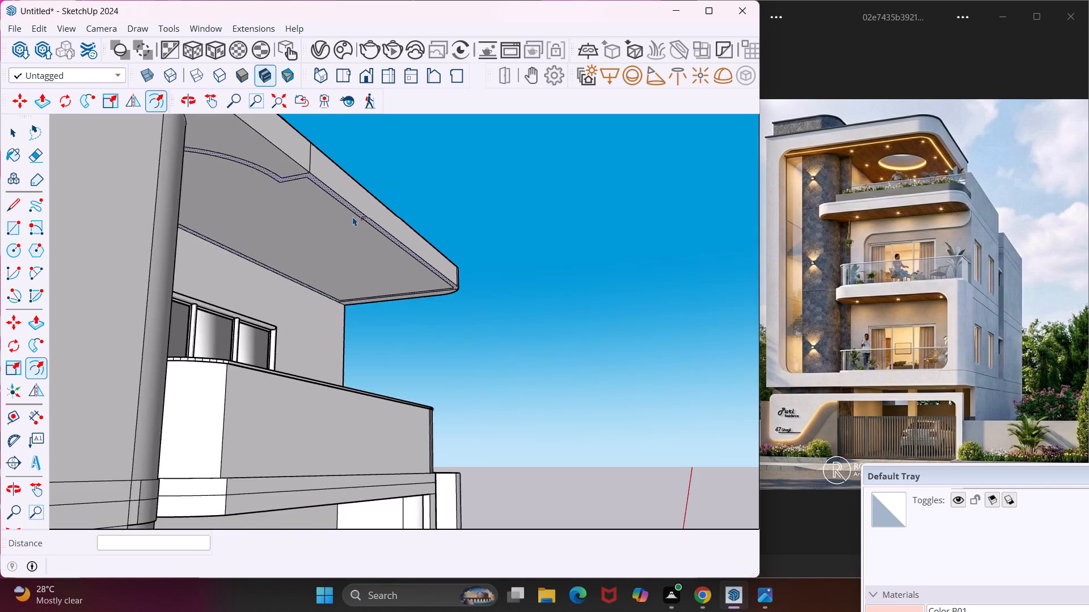
scroll(353, 216, "down", 3)
key("Escape")
key("space")
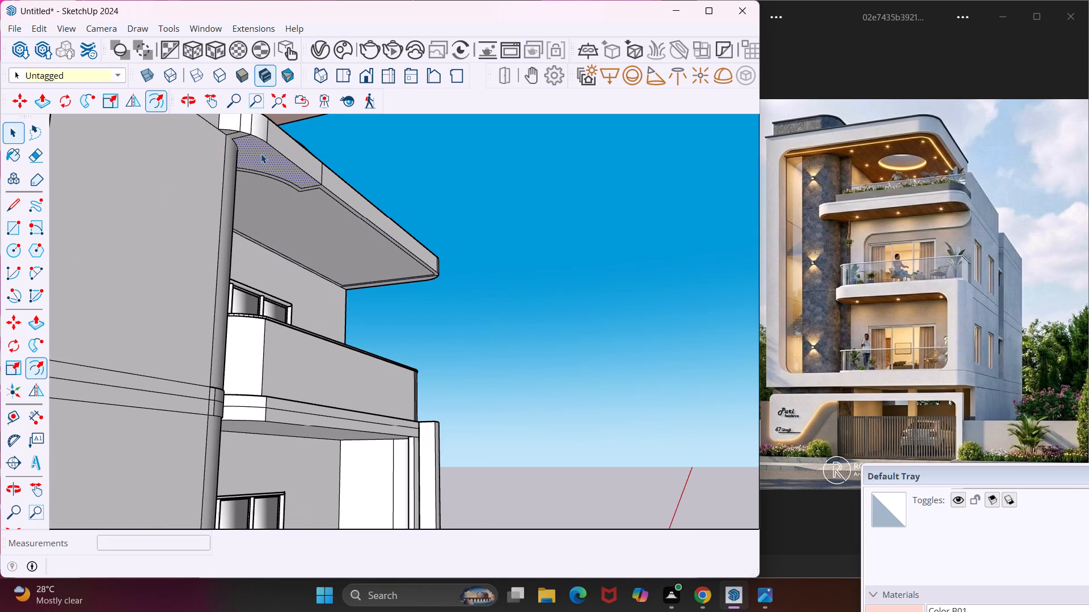
Offset the outline of the smaller curved underside face at the slab's end beside the tall wall by 3".
left_click(268, 154)
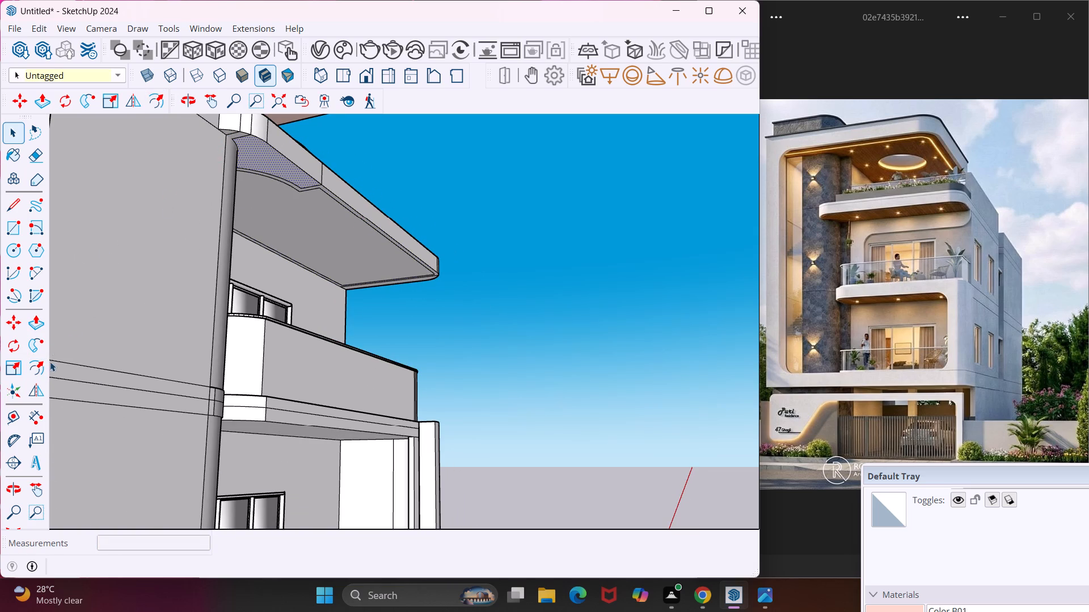
left_click(38, 362)
left_click(284, 156)
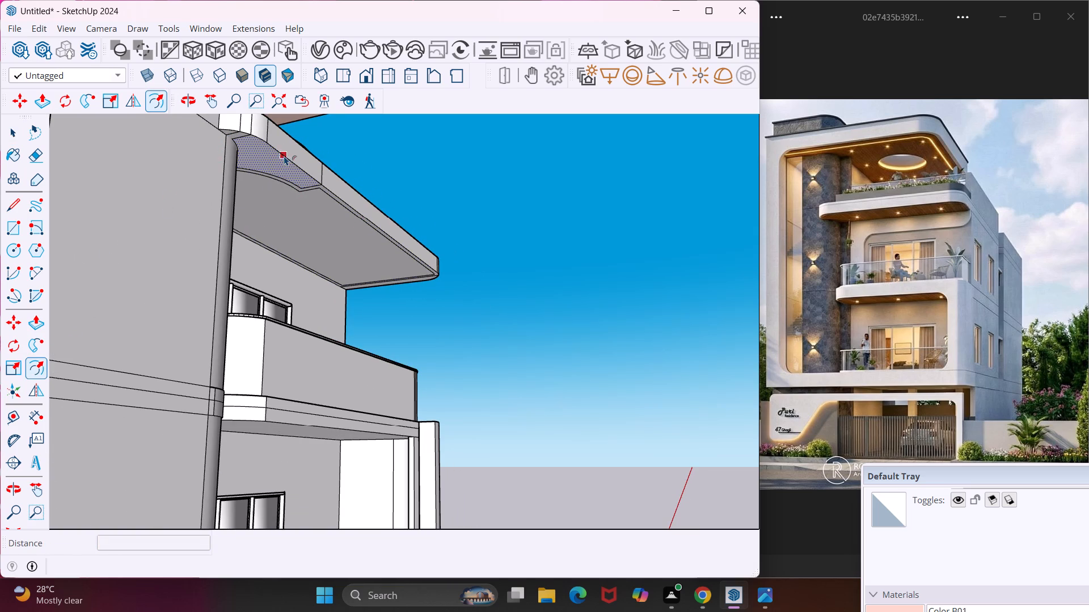
type("3\"")
key("Return")
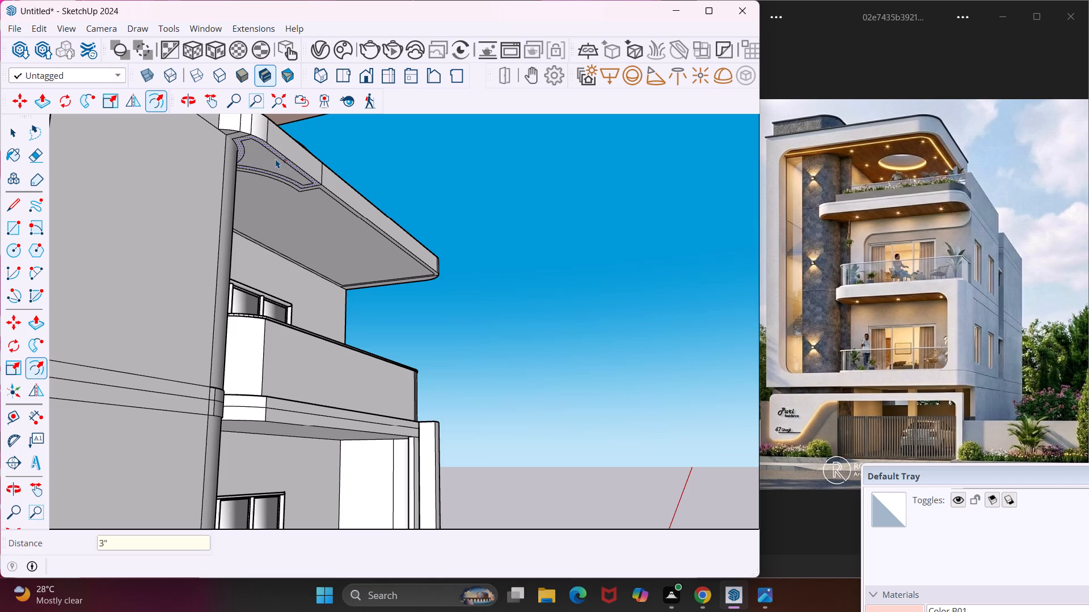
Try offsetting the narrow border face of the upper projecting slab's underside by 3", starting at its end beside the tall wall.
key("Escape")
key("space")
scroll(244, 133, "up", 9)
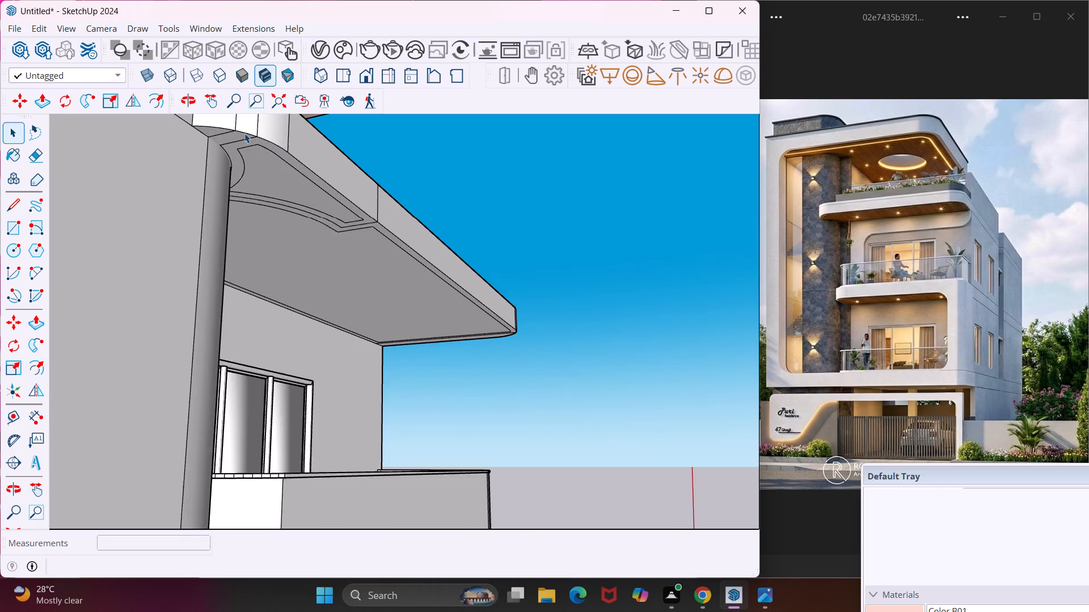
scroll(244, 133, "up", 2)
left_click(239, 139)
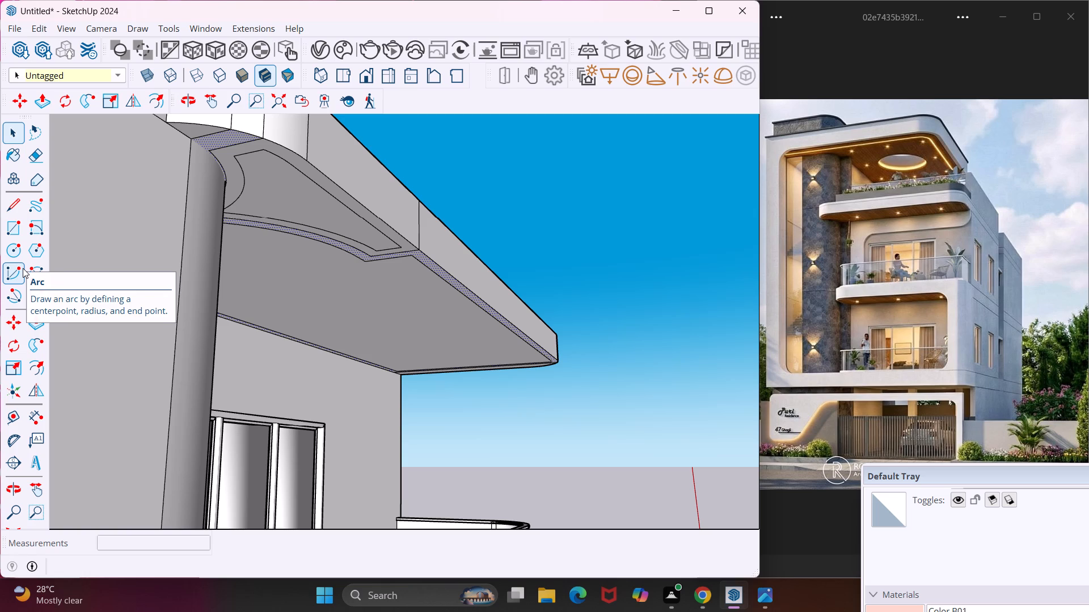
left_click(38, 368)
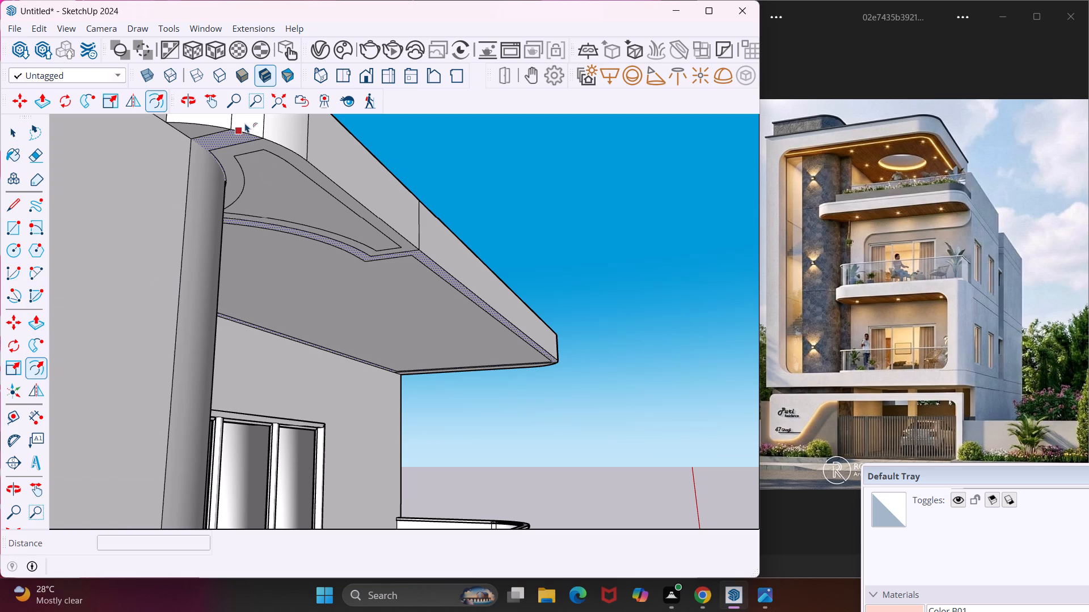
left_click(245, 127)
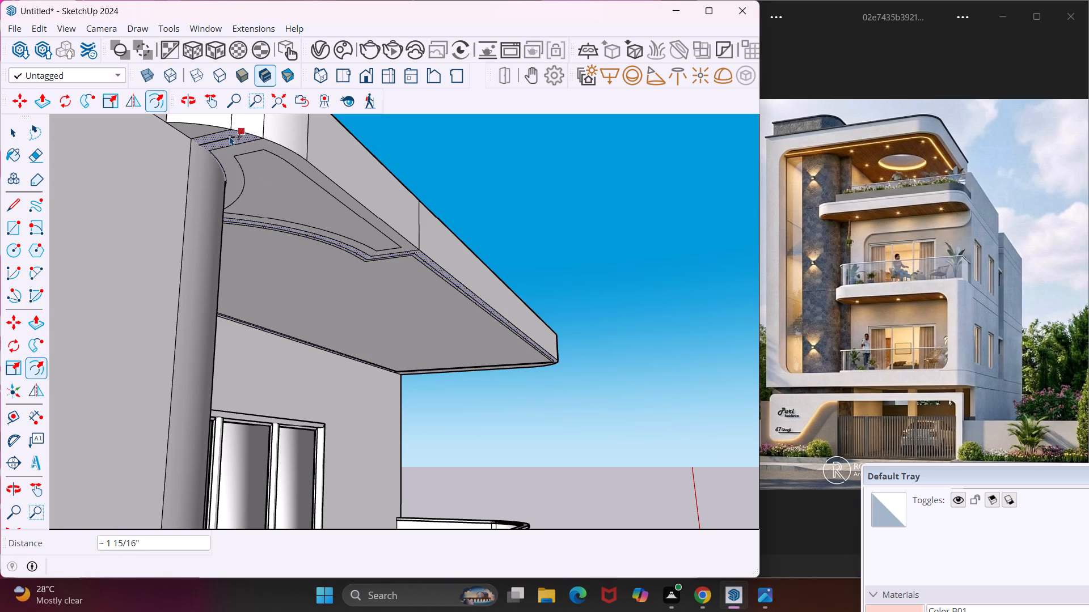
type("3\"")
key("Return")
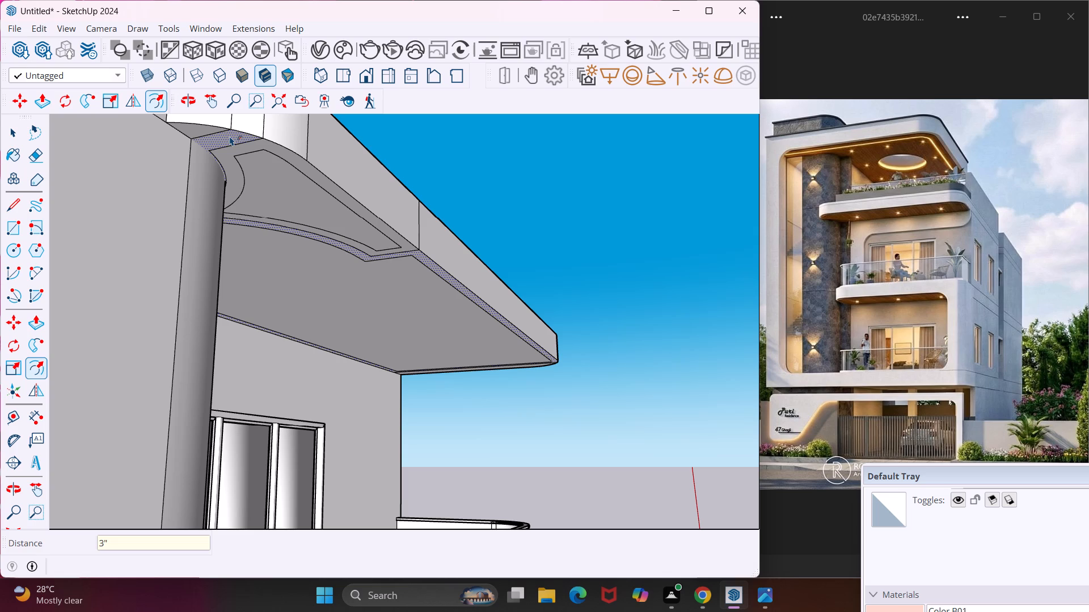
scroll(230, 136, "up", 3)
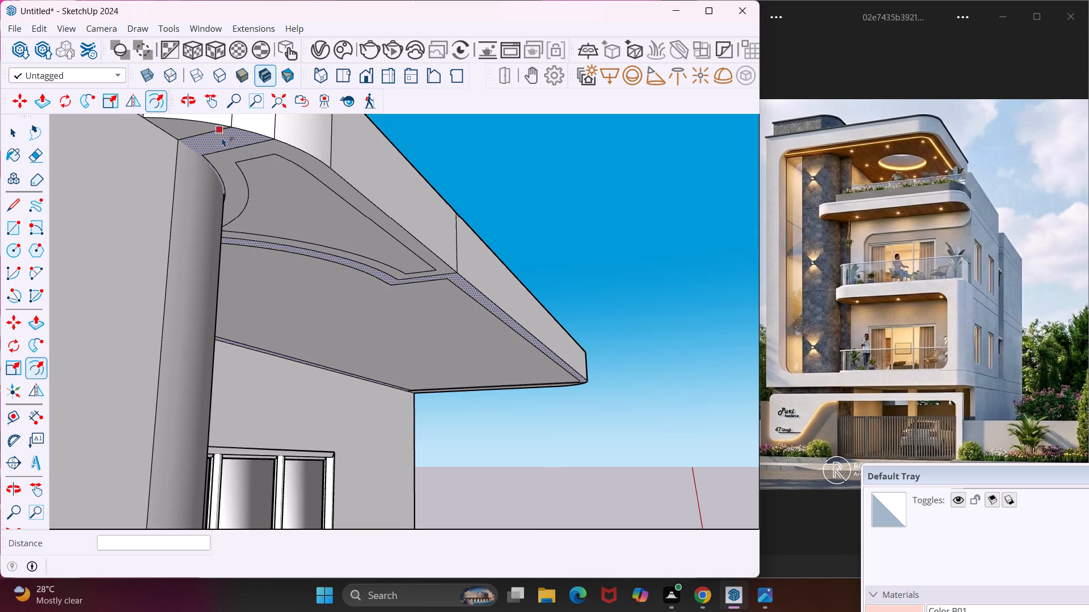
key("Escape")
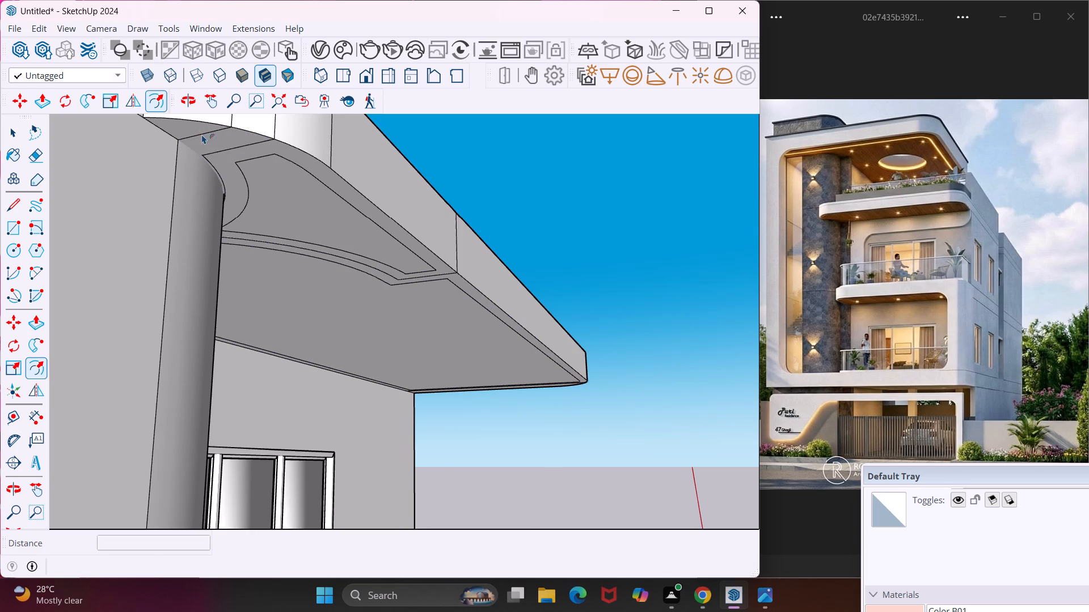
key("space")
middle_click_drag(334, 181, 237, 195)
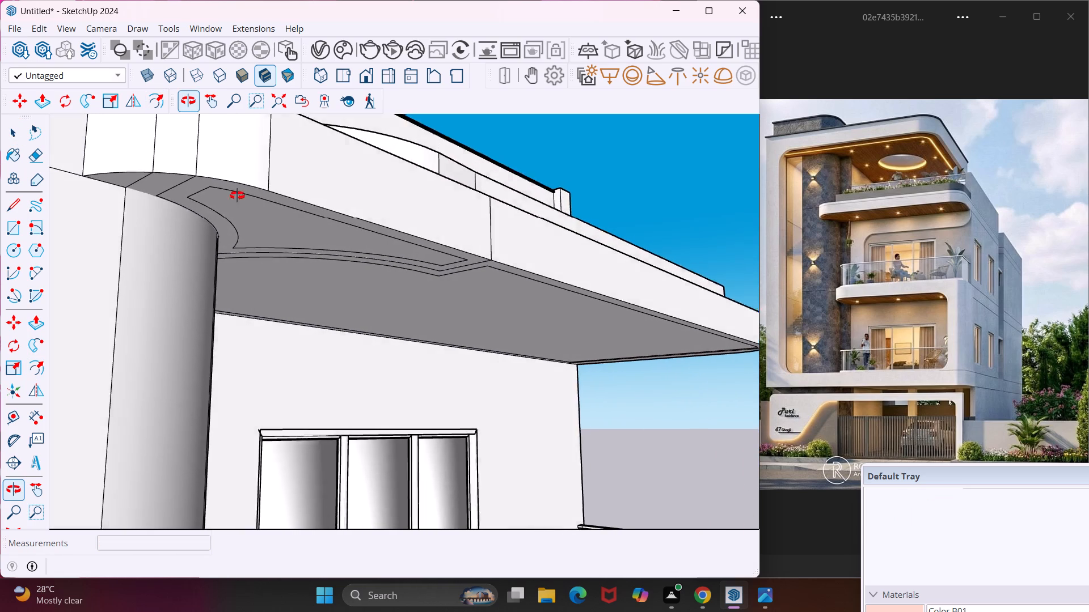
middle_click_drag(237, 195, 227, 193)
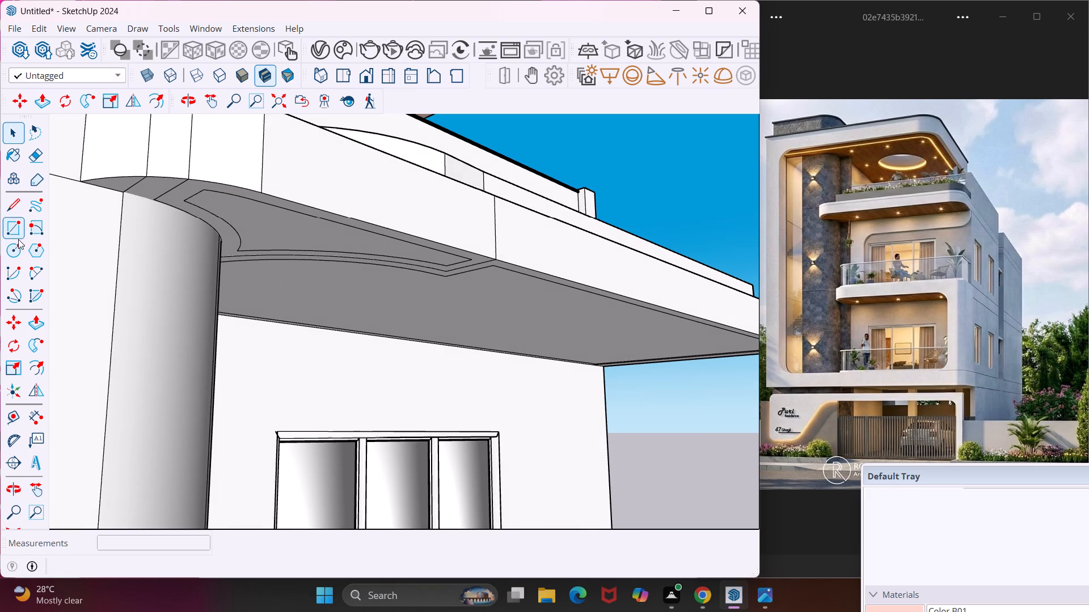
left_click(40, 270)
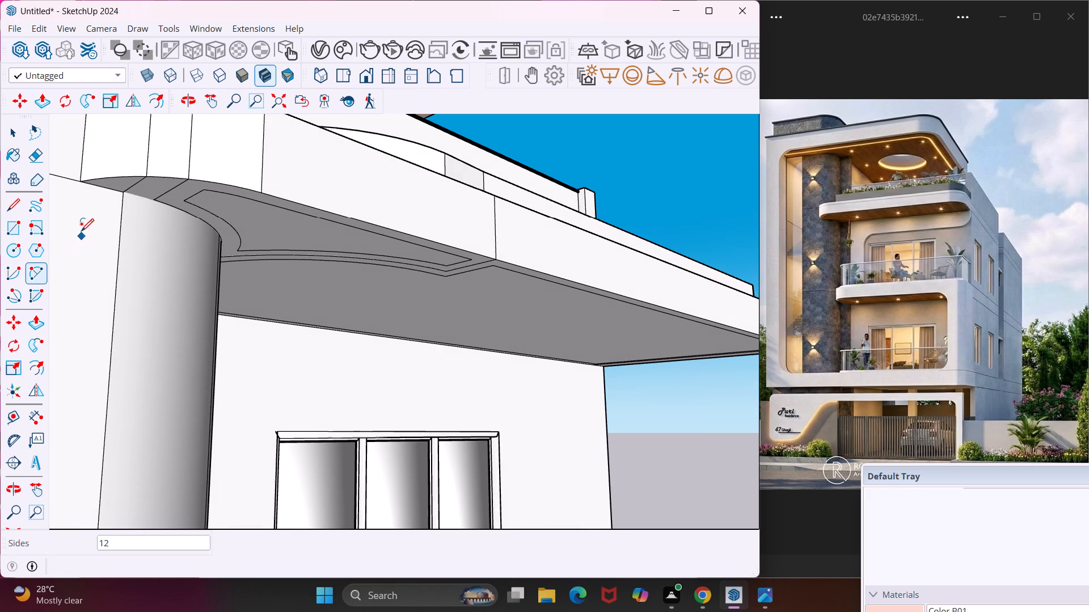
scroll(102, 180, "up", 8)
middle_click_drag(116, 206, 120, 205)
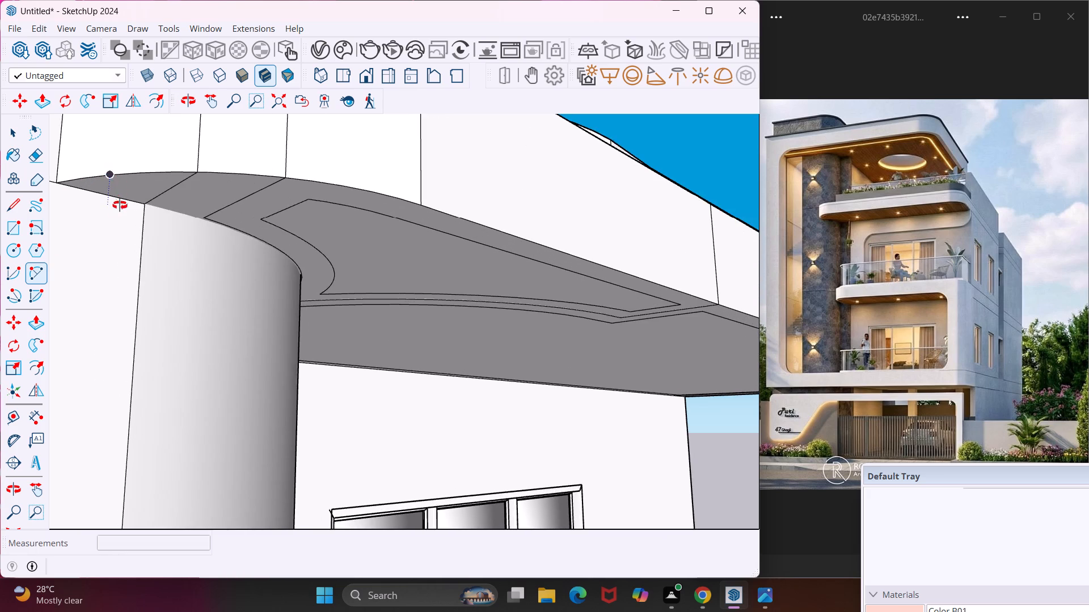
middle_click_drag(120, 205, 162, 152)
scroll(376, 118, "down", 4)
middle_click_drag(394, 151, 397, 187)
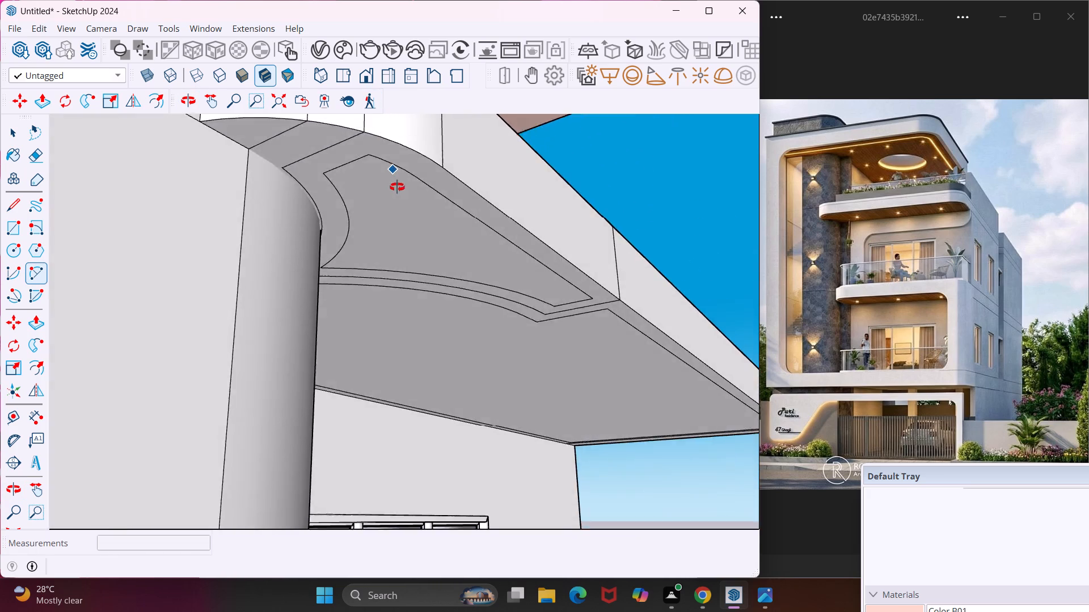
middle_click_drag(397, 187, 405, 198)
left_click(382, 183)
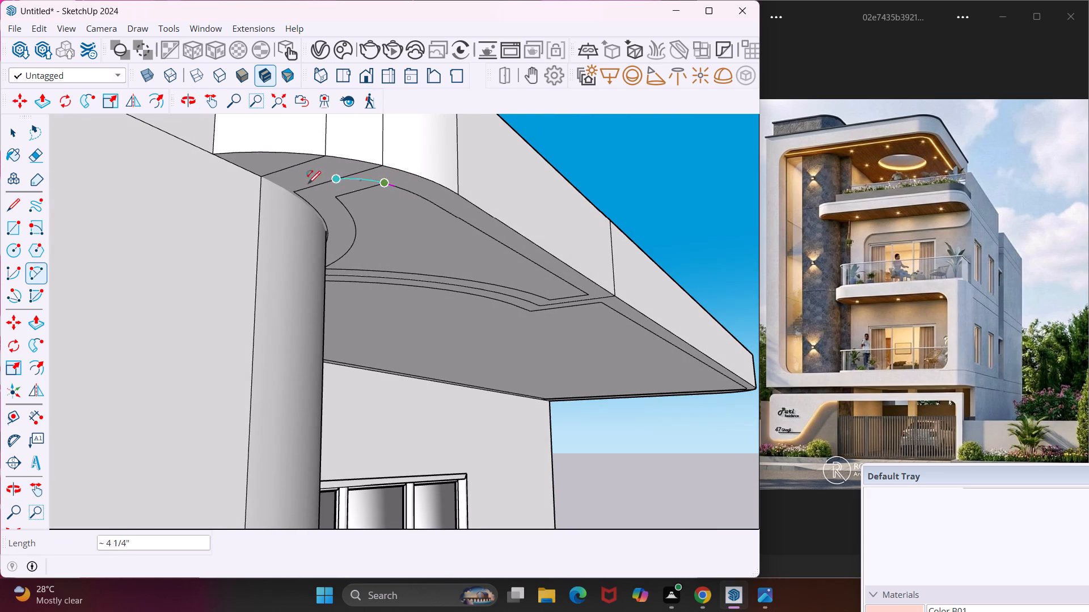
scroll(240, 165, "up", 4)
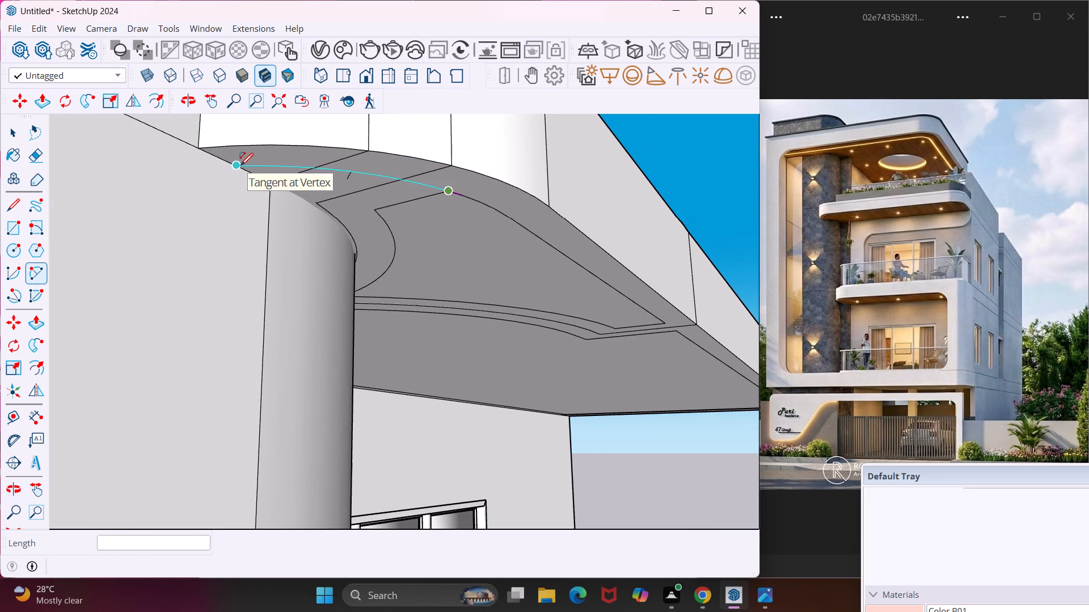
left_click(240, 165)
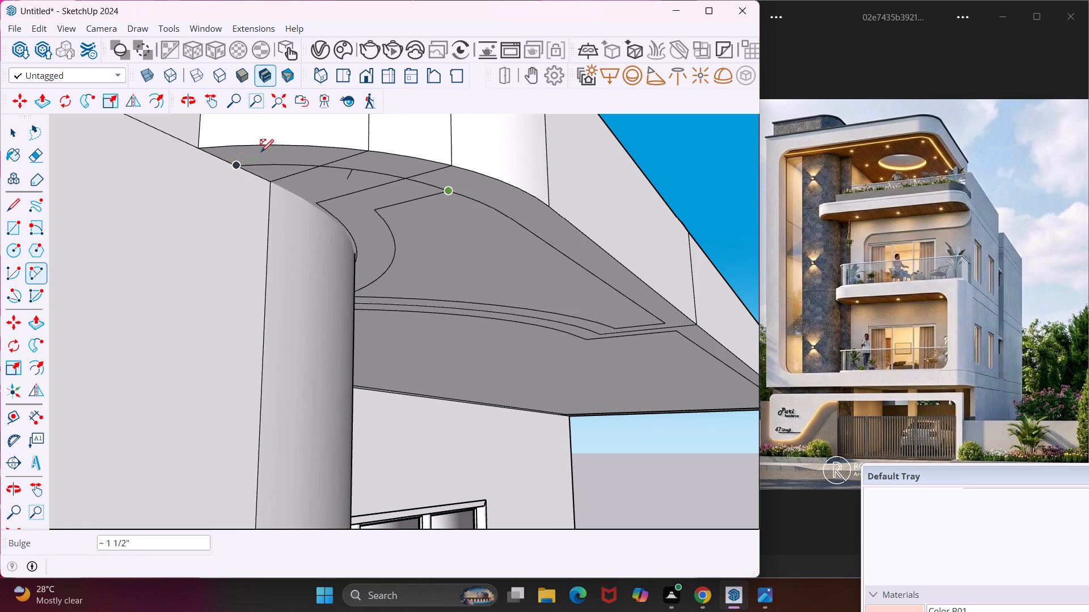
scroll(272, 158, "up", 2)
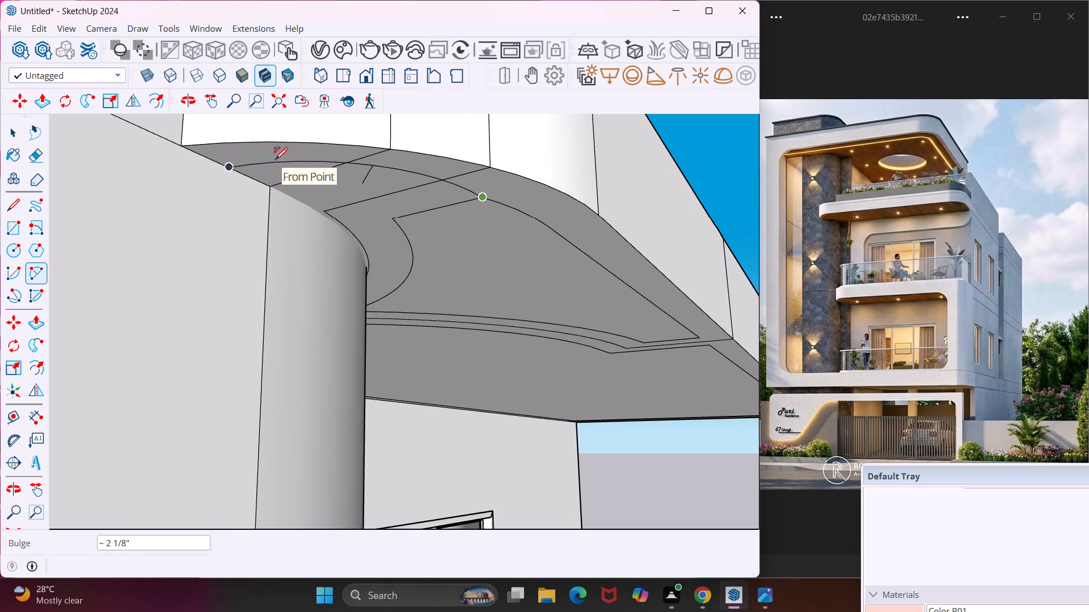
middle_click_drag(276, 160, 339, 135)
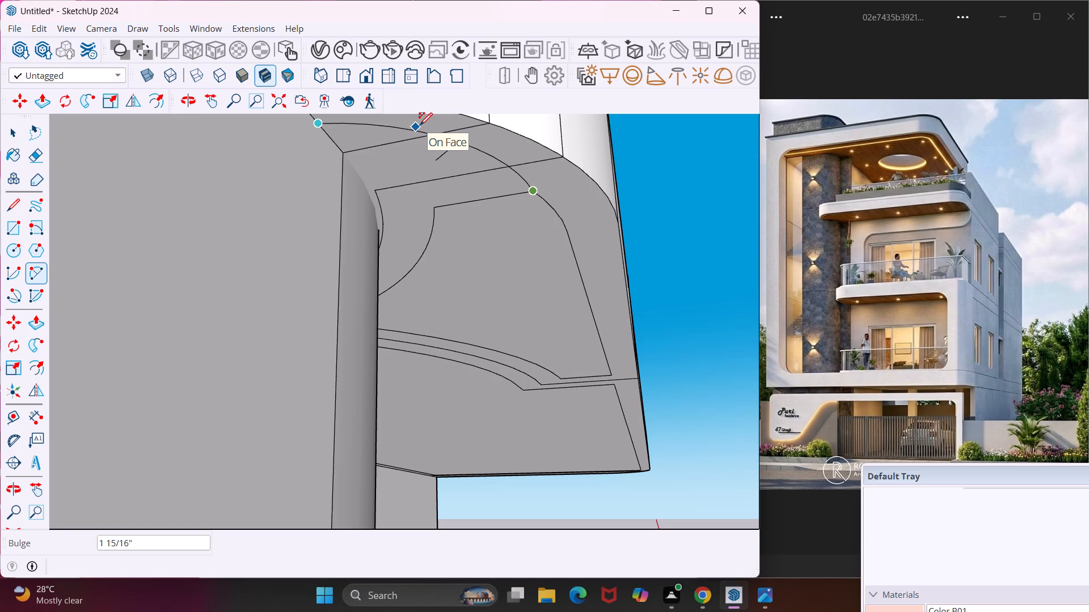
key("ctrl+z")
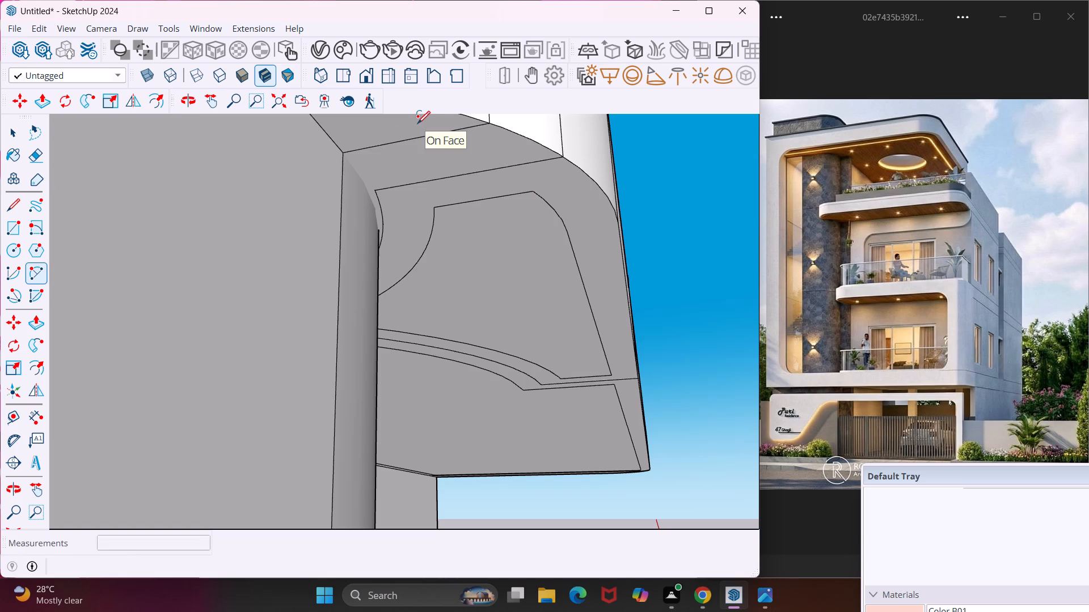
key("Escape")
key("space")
Show the entity info of the inset outline's rounded corner curve and try to edit its segment count.
left_click(548, 202)
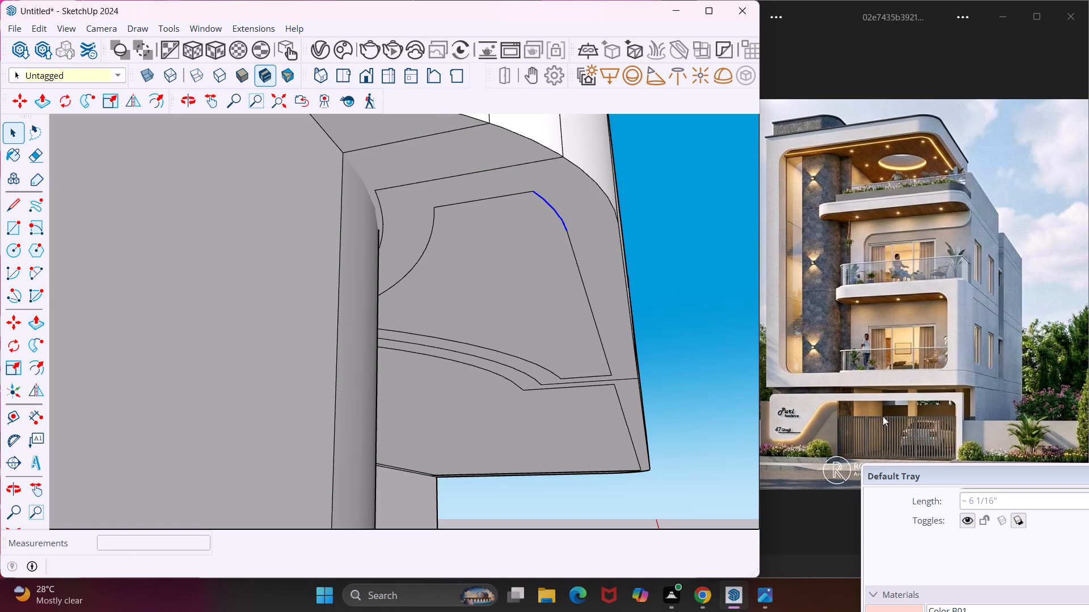
left_click_drag(952, 479, 926, 361)
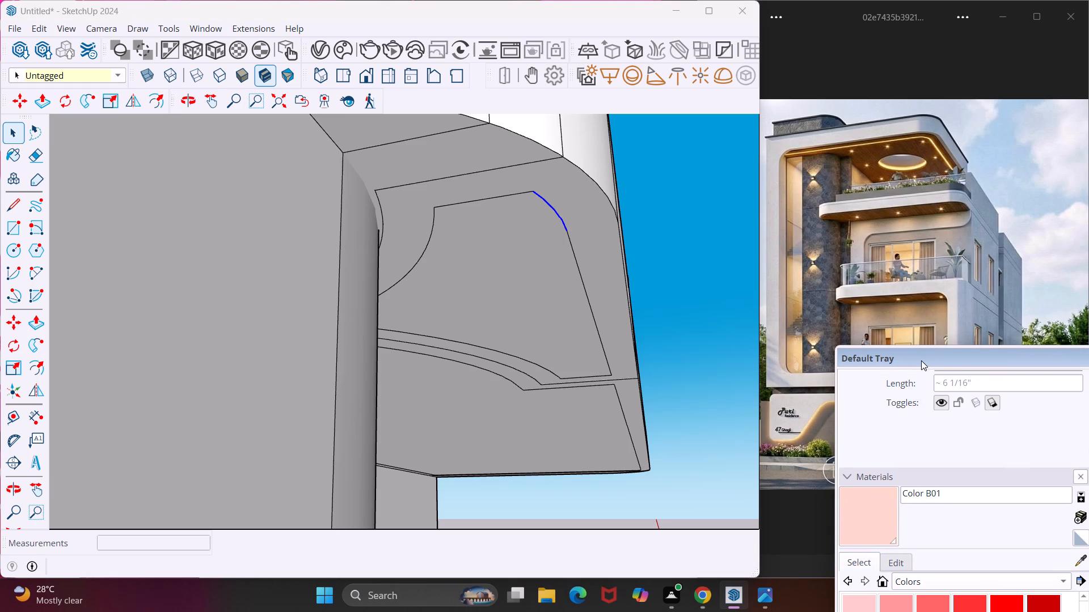
right_click(553, 209)
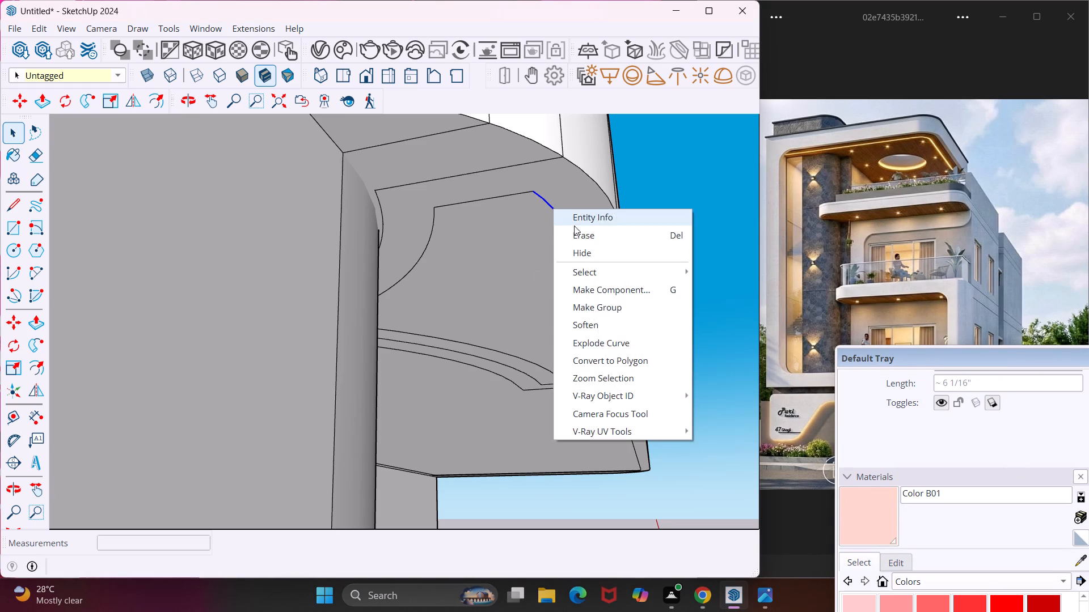
left_click(578, 220)
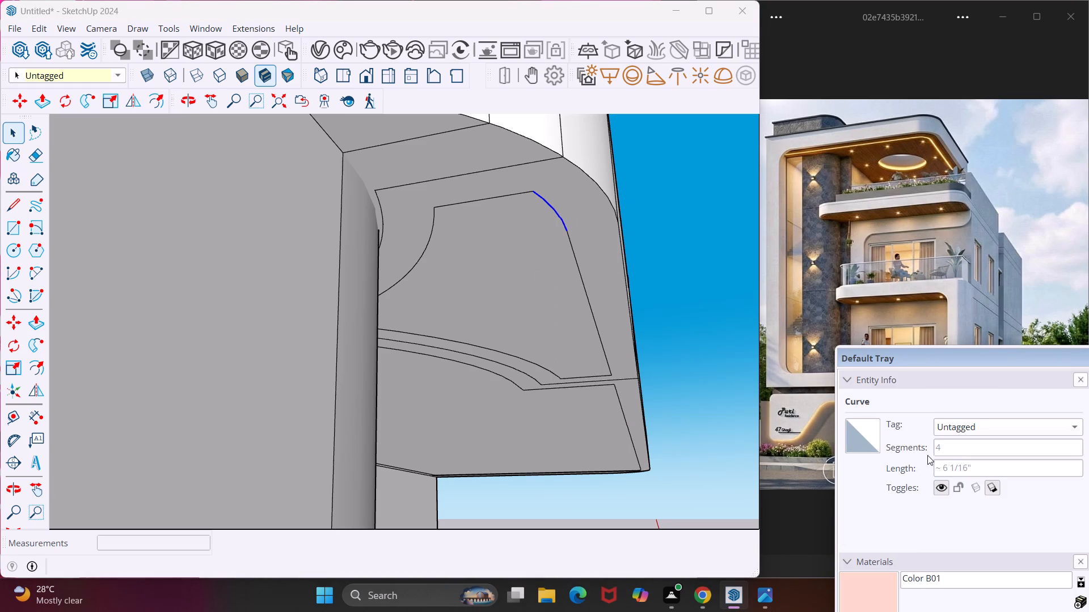
triple_click(948, 445)
left_click(949, 444)
Draw an arc with a bulge of about 1 9/16" from the inset outline's rounded corner to the tall wall's edge on the slab underside.
scroll(497, 244, "down", 3)
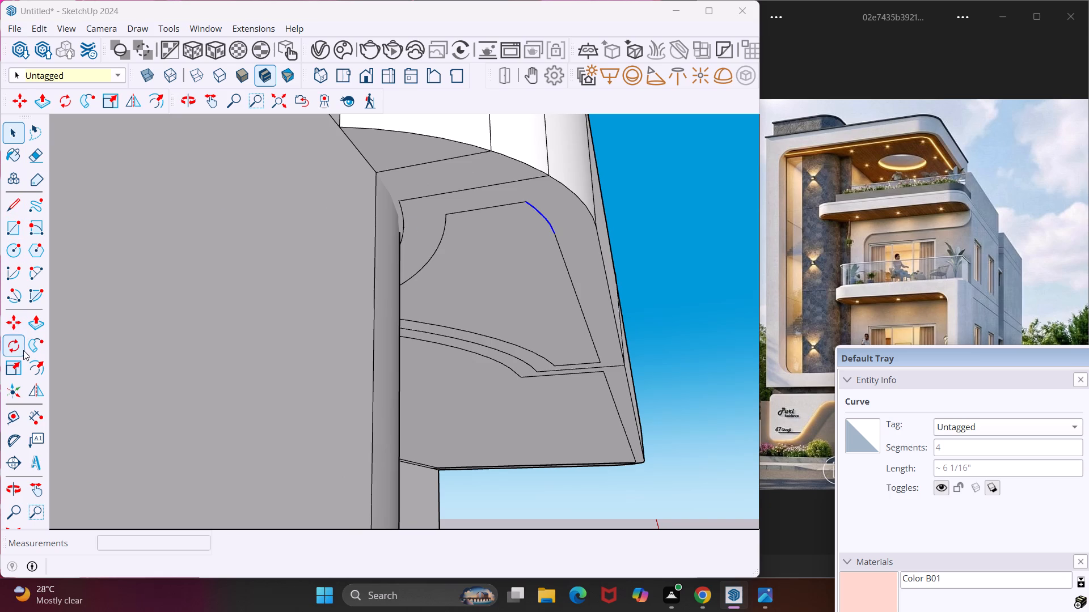
left_click(41, 266)
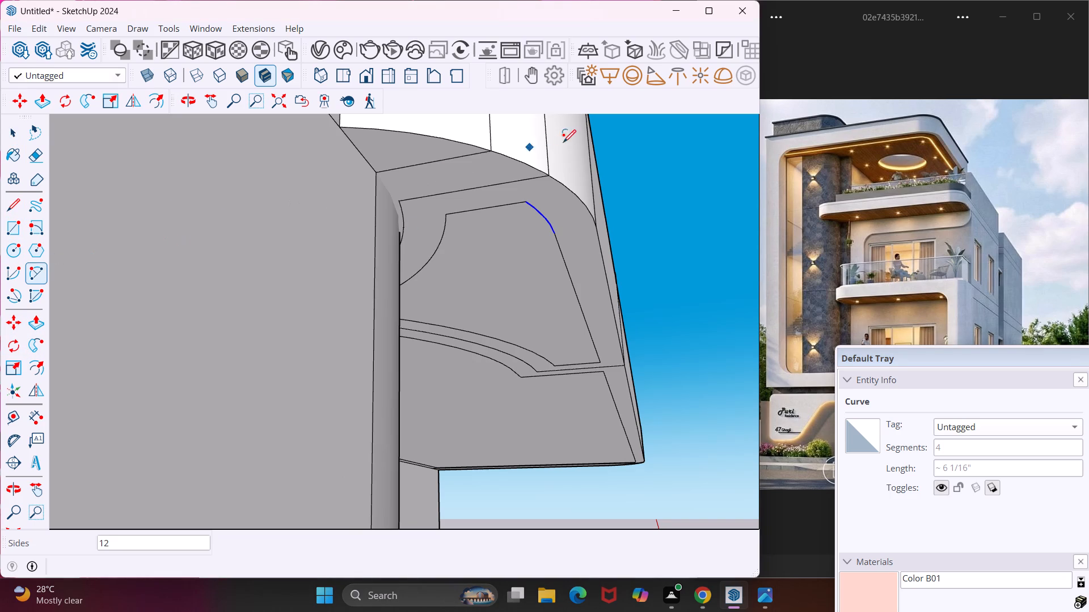
left_click(529, 199)
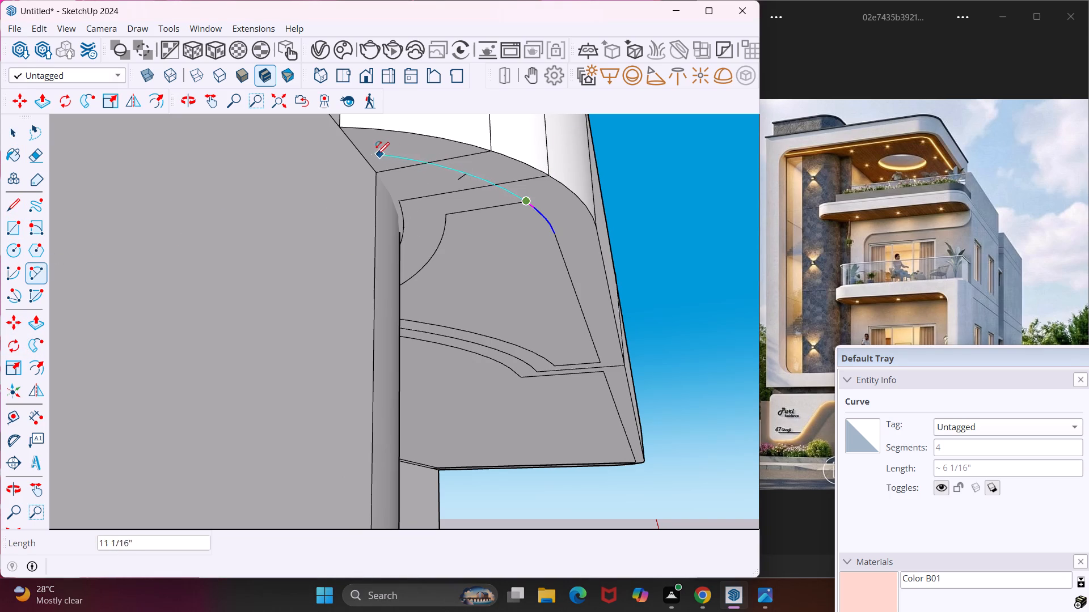
left_click(361, 152)
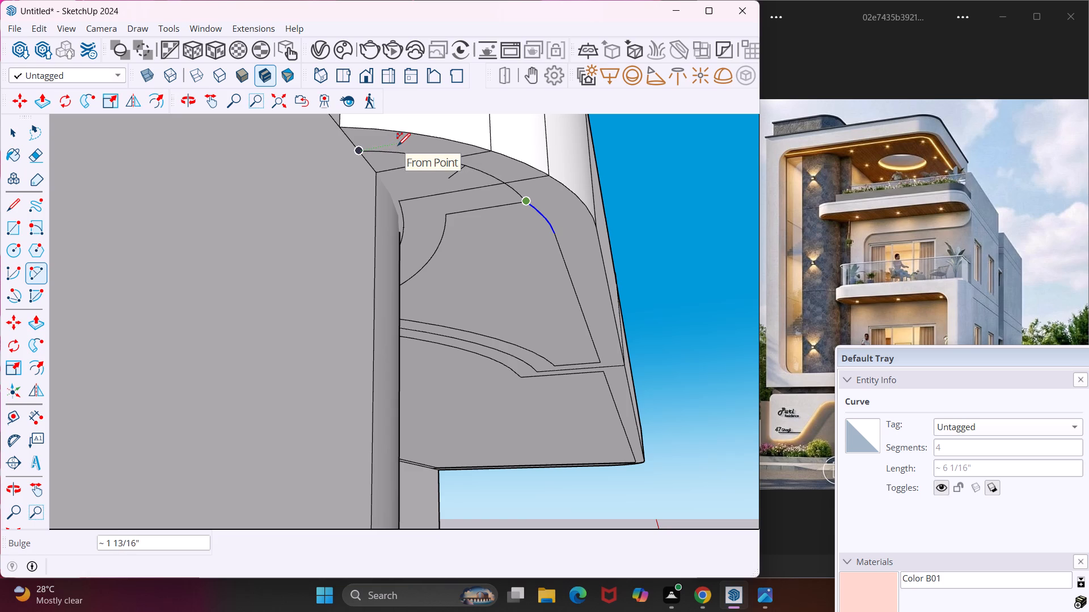
left_click(392, 150)
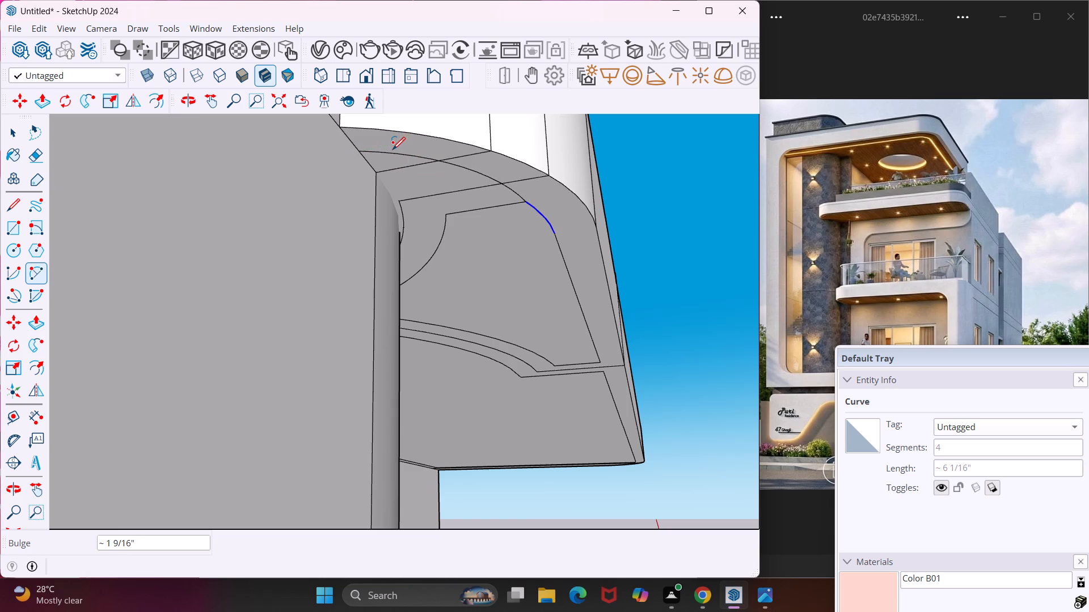
key("Escape")
key("space")
Push/Pull the two adjoining underside end pieces between the arc and the slab's curved outer edge downward by 6".
left_click(404, 150)
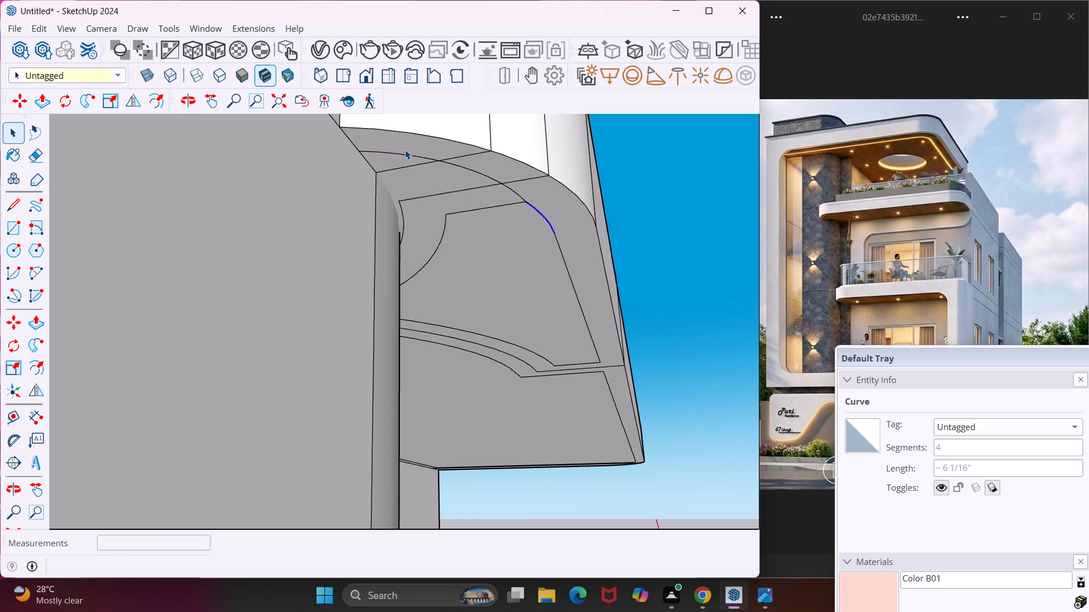
key("p")
left_click(405, 150)
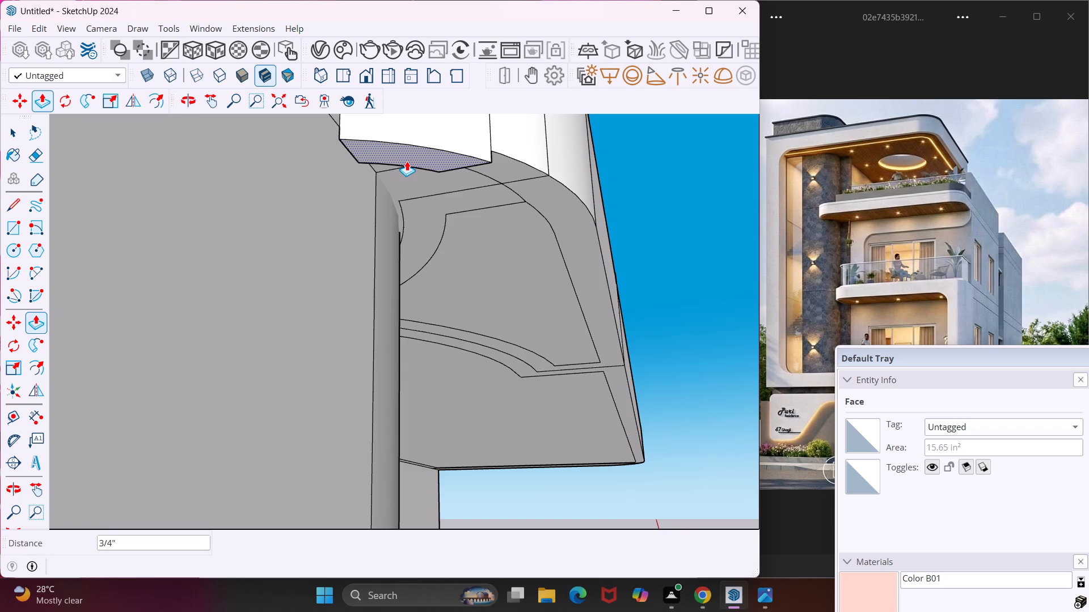
type("6\"")
key("Return")
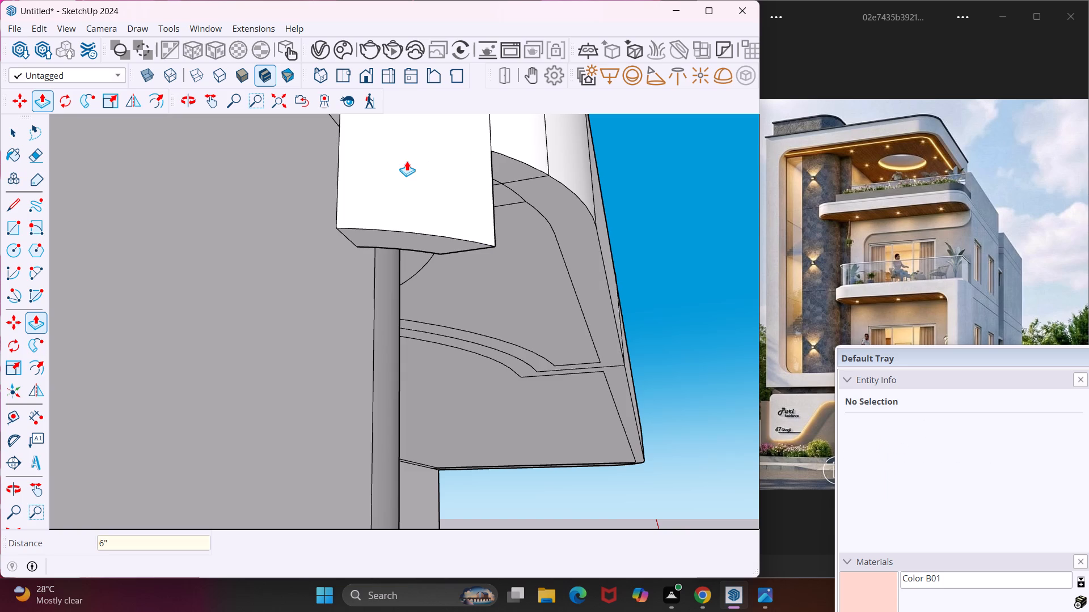
left_click(508, 161)
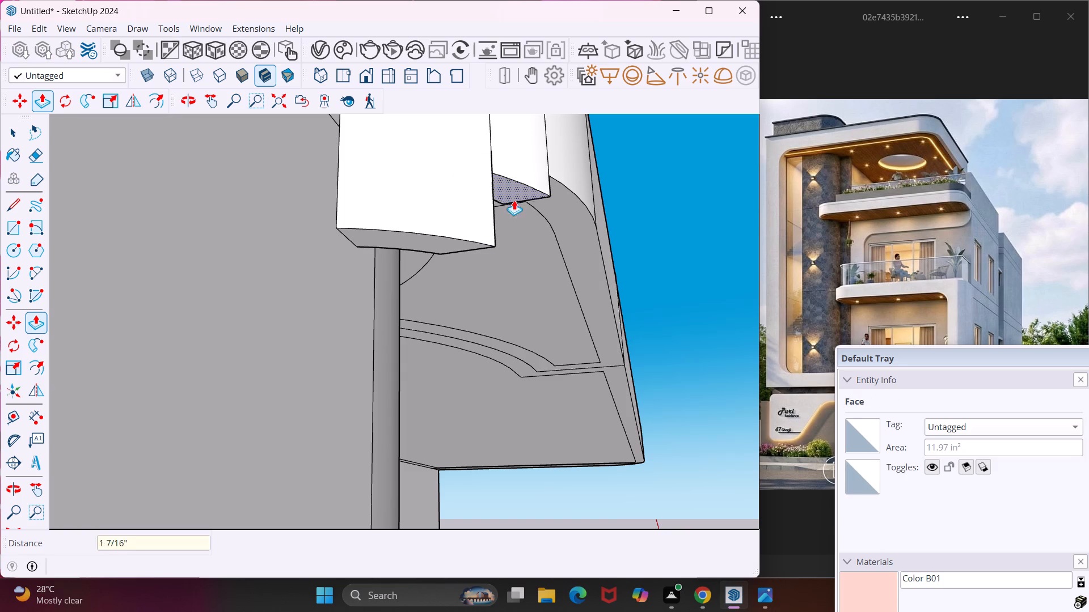
left_click(492, 240)
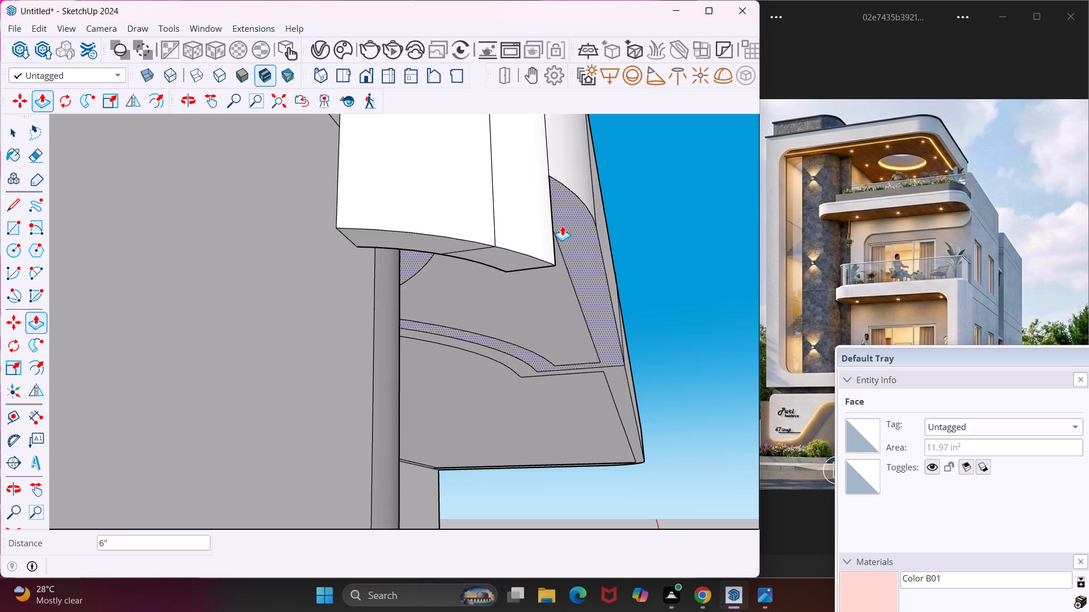
left_click(568, 224)
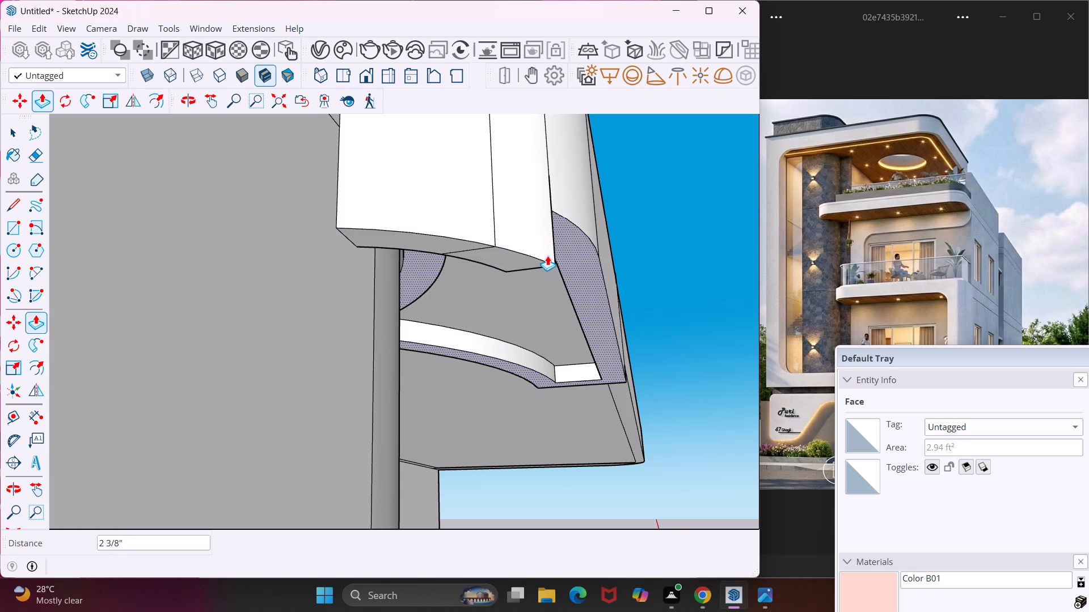
key("Escape")
middle_click_drag(547, 256, 385, 180)
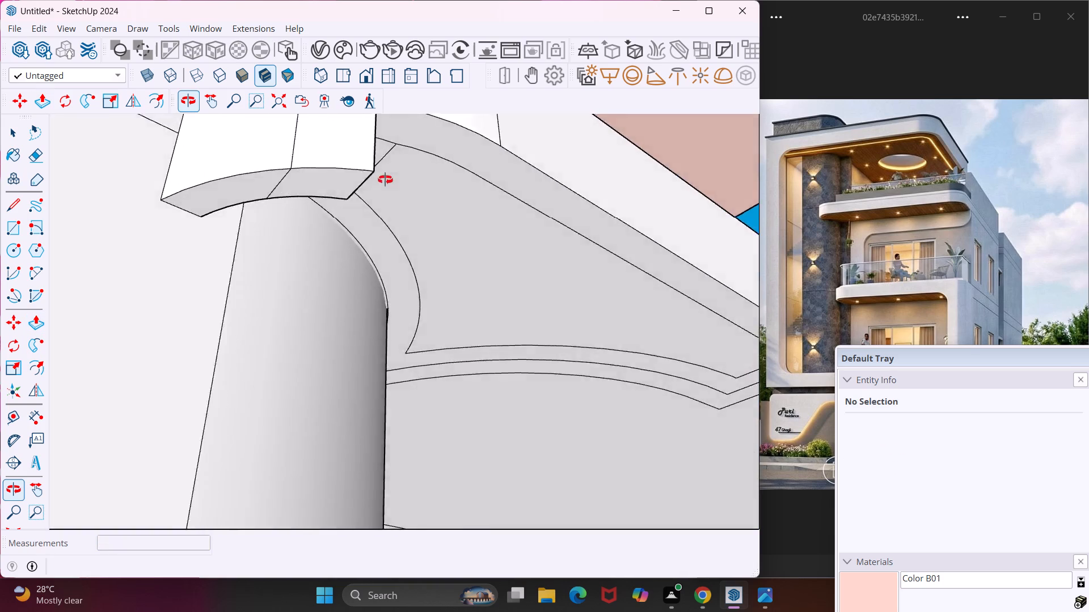
Draw two 3" lines joining the corners of the two neighbouring inset outlines to the dividing edge between them, on the slab underside near the tall wall.
middle_click_drag(385, 180, 296, 170)
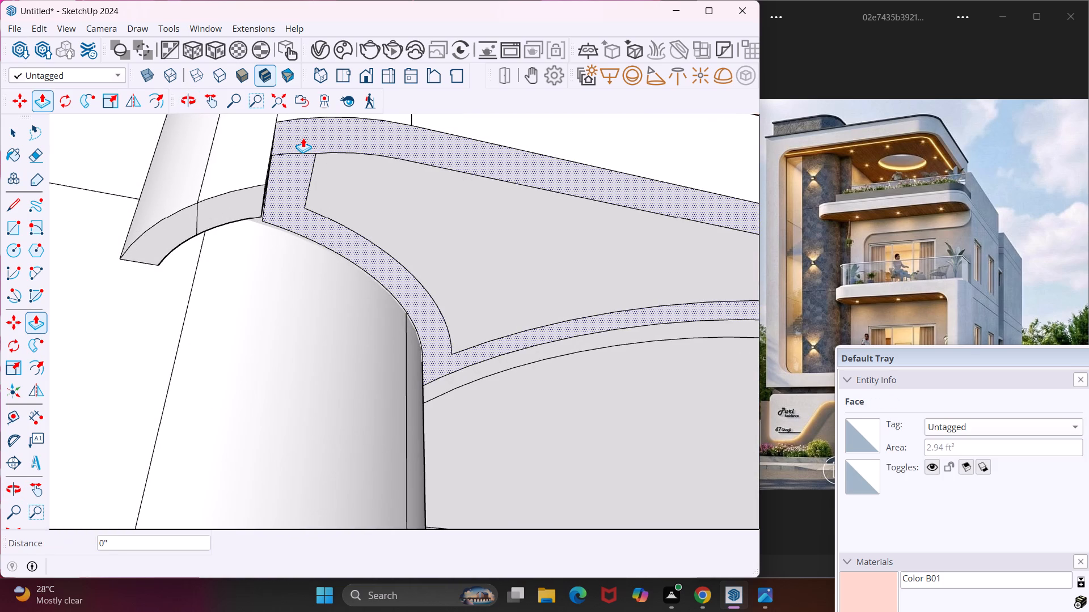
key("Escape")
key("space")
scroll(249, 151, "down", 5)
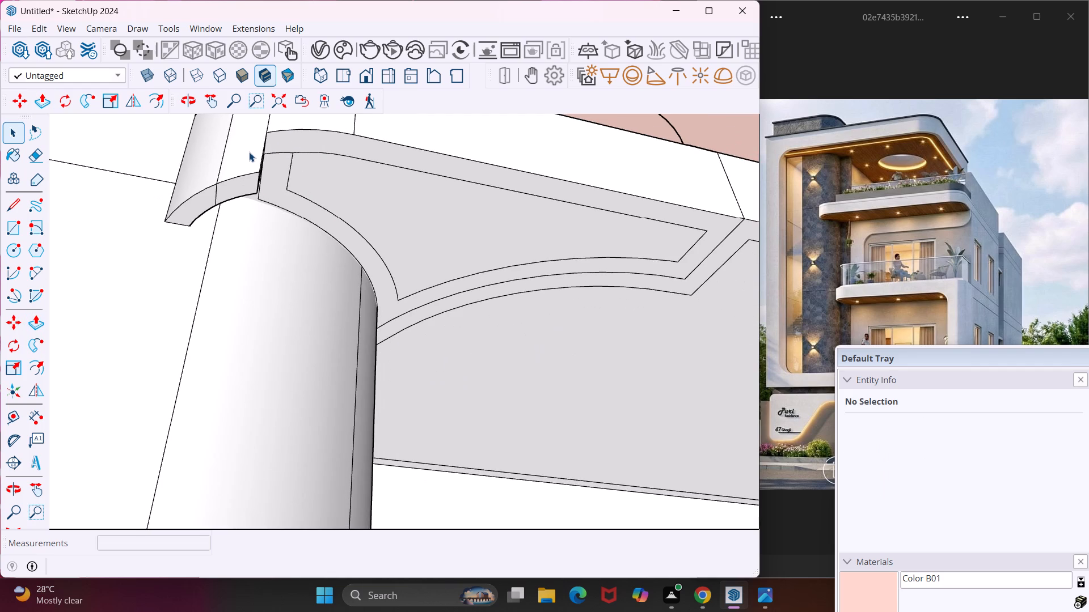
left_click(8, 209)
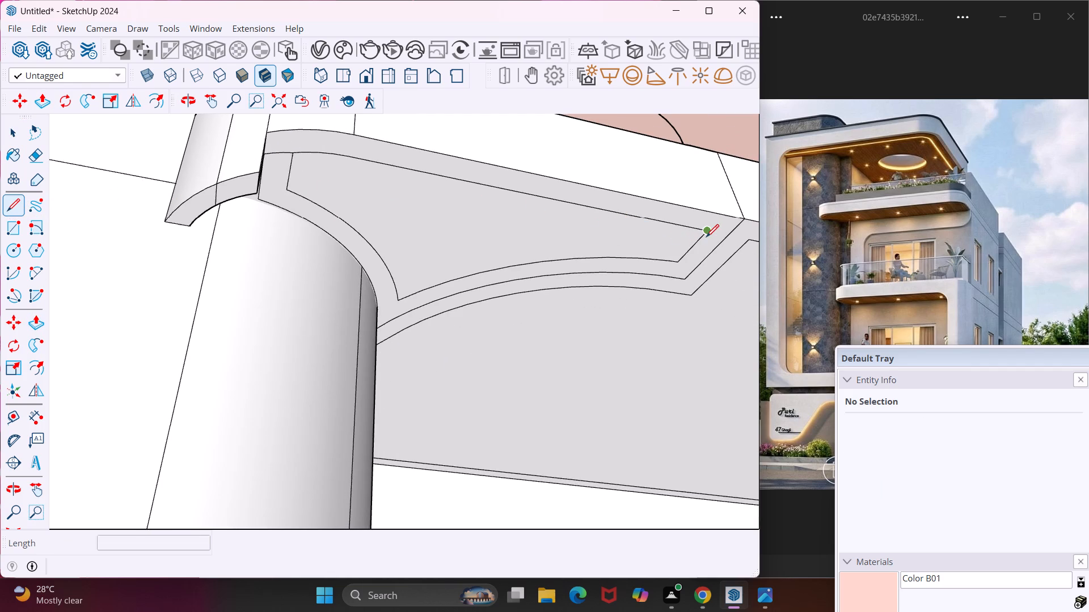
left_click(706, 233)
left_click(729, 233)
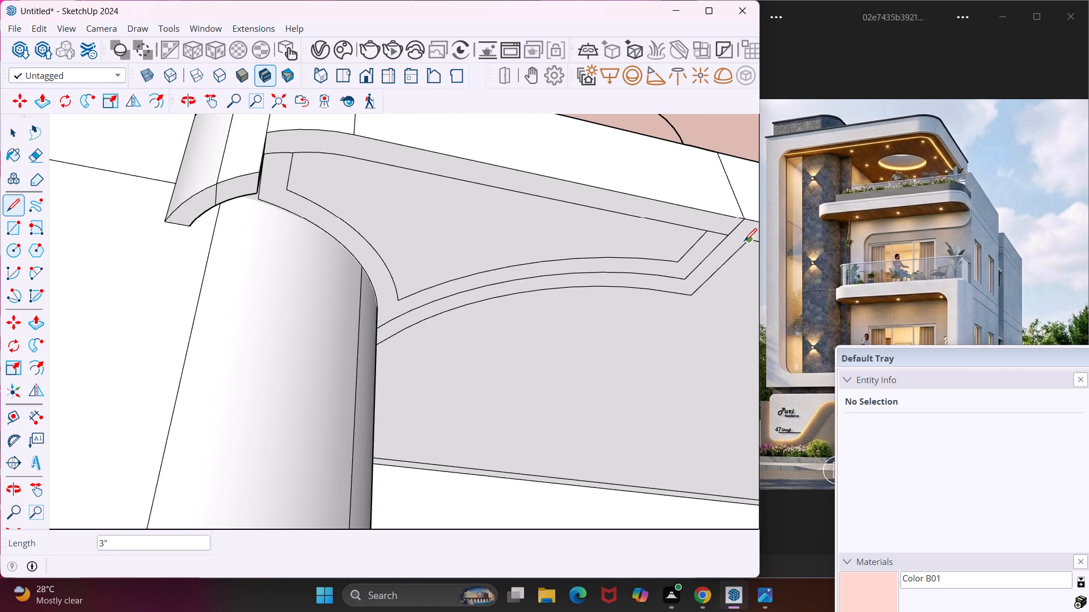
left_click(747, 244)
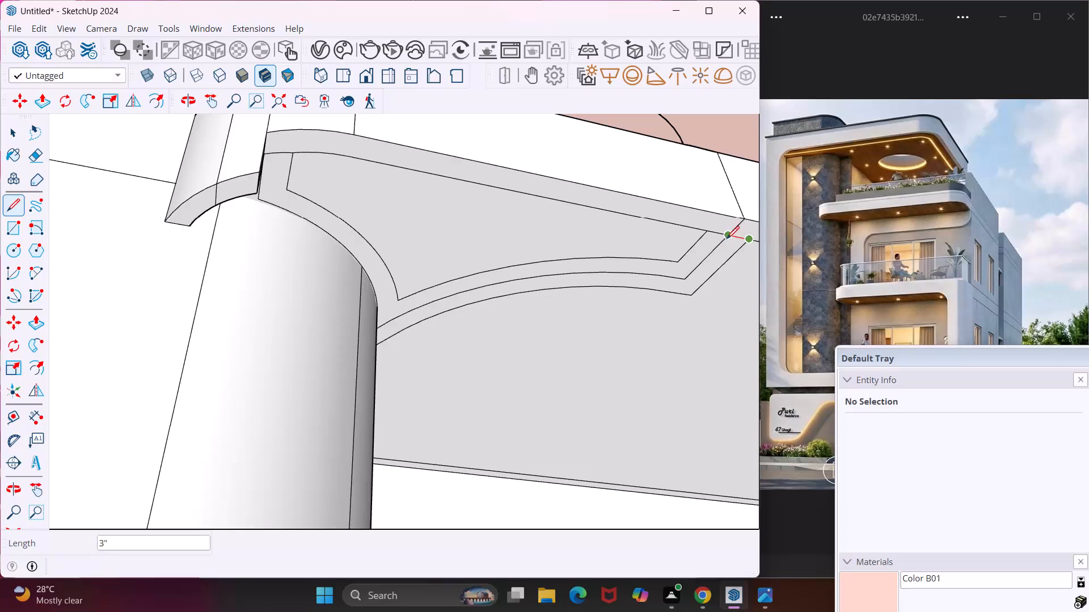
left_click(725, 236)
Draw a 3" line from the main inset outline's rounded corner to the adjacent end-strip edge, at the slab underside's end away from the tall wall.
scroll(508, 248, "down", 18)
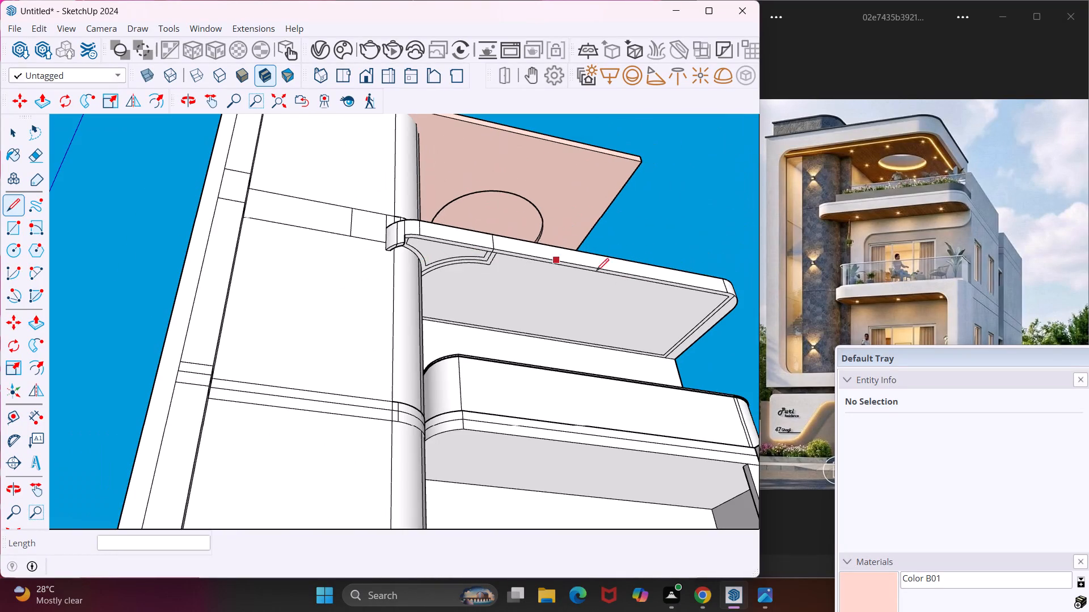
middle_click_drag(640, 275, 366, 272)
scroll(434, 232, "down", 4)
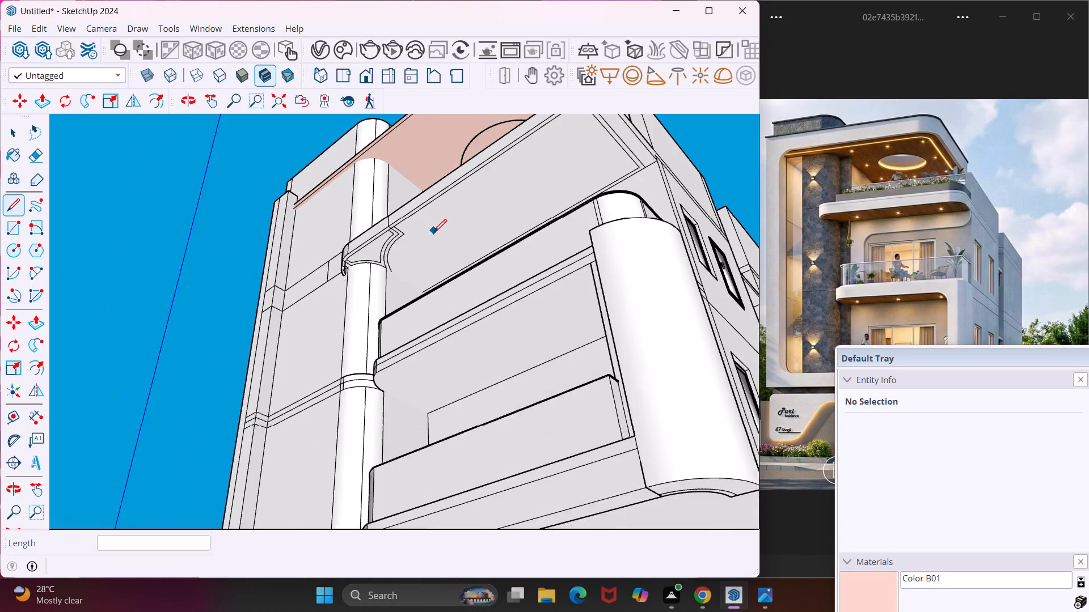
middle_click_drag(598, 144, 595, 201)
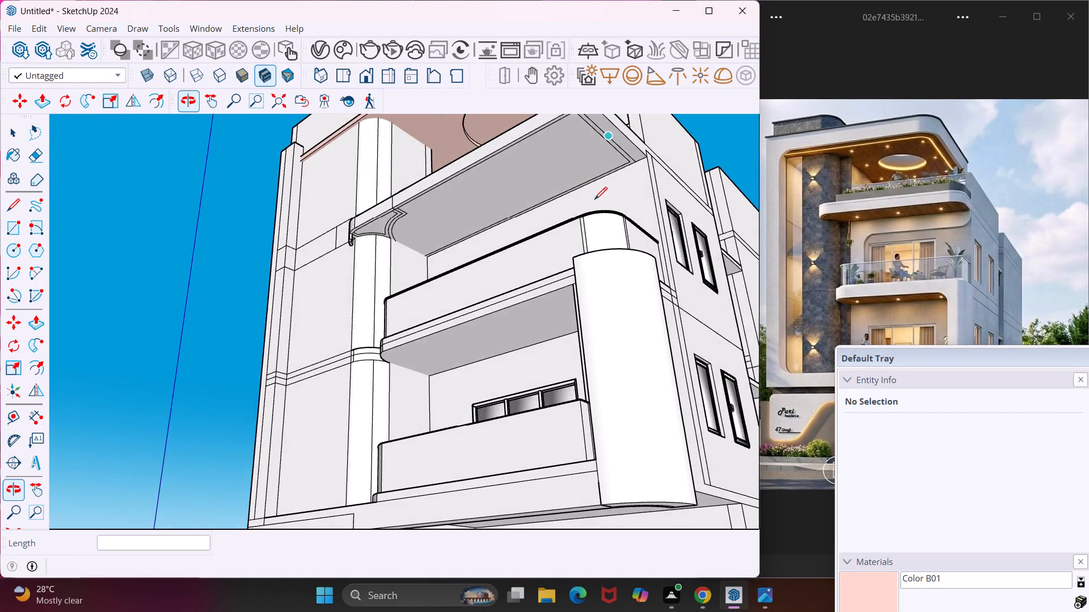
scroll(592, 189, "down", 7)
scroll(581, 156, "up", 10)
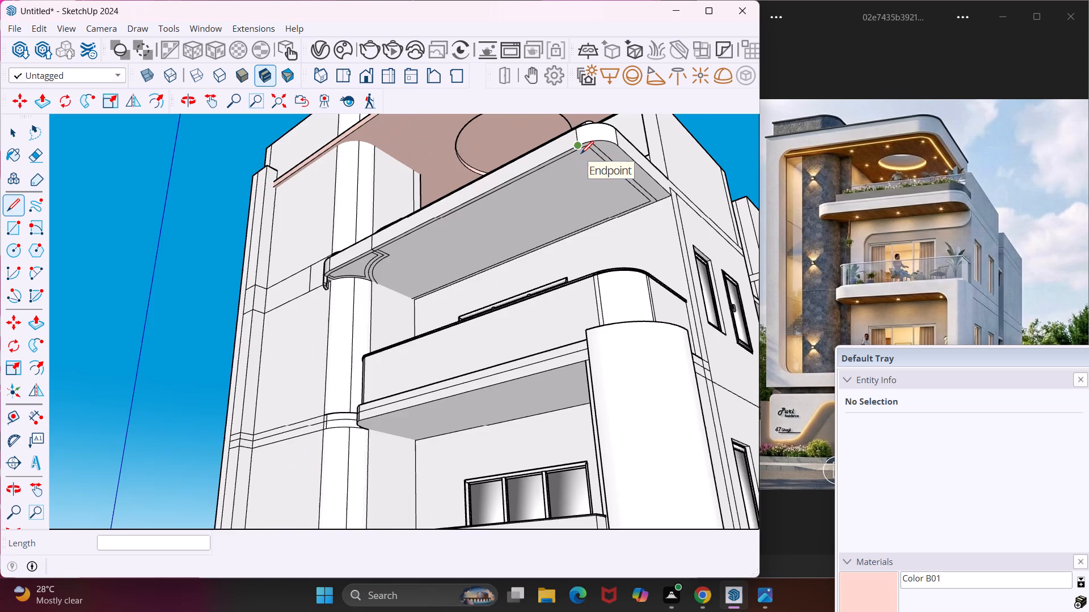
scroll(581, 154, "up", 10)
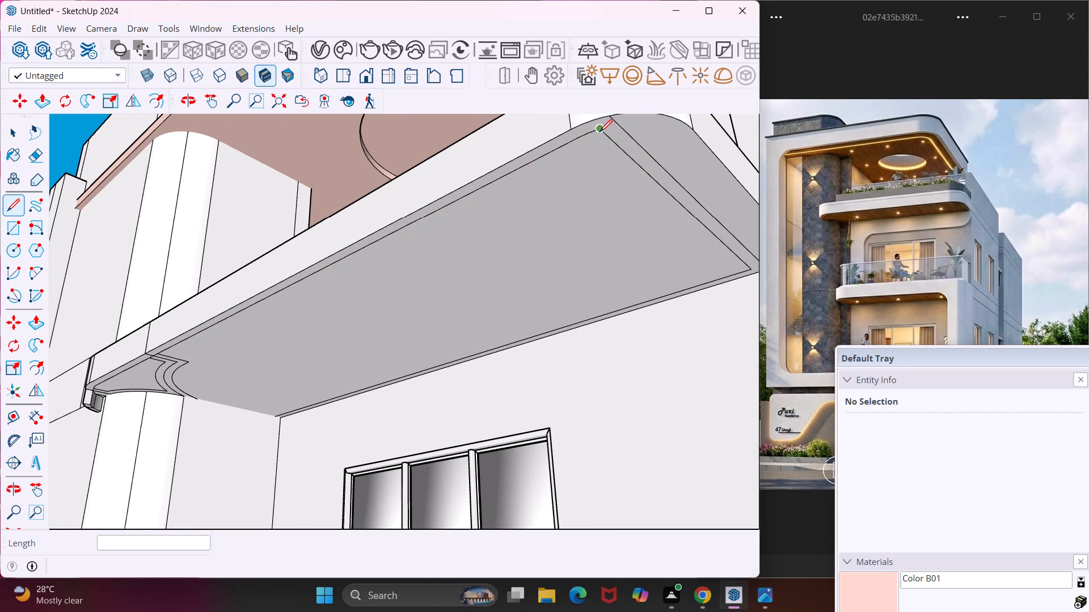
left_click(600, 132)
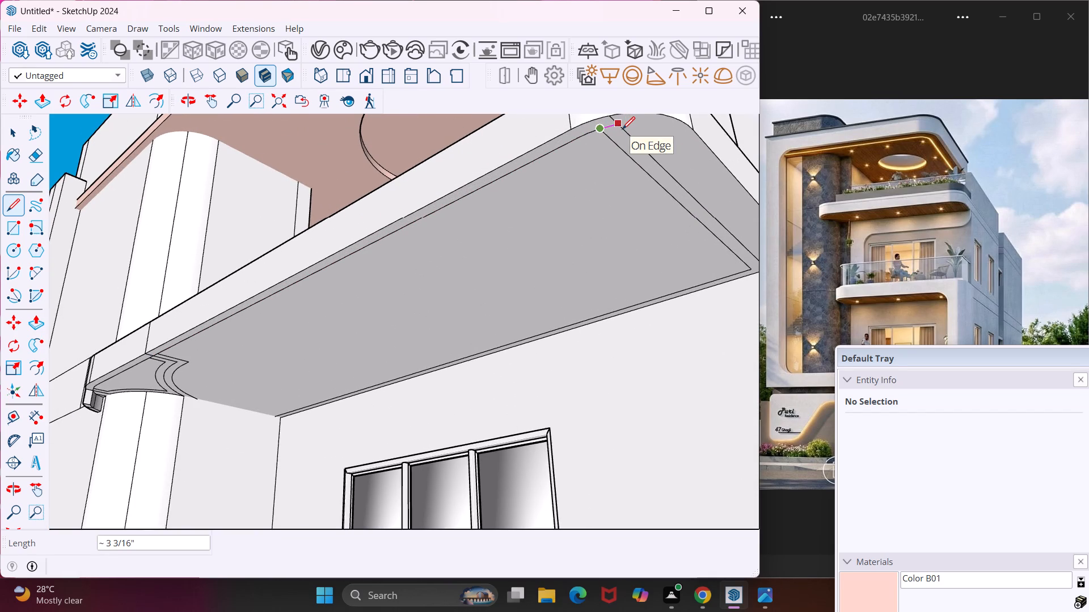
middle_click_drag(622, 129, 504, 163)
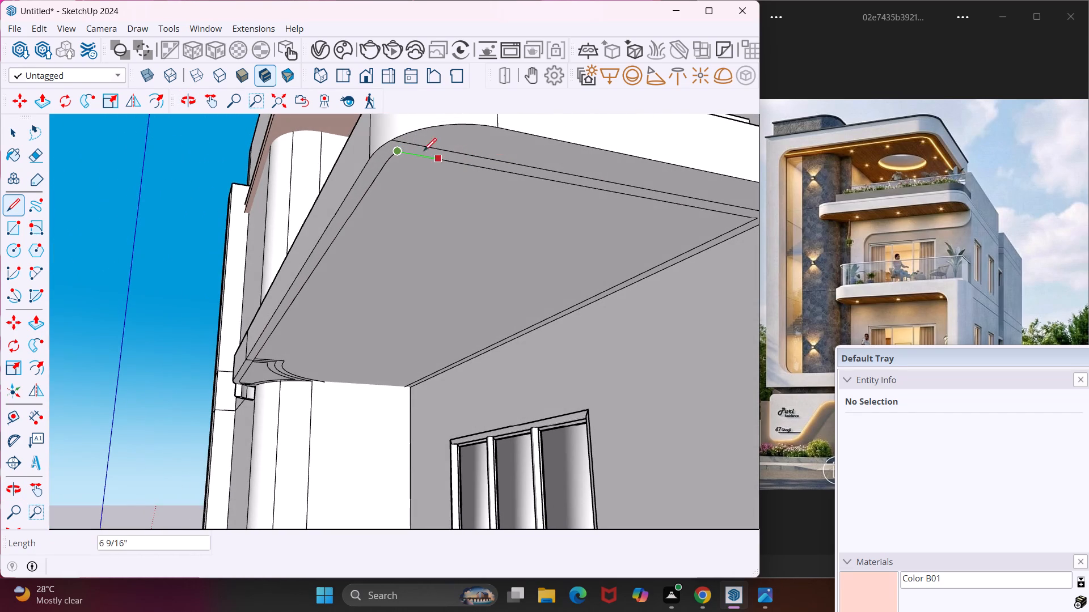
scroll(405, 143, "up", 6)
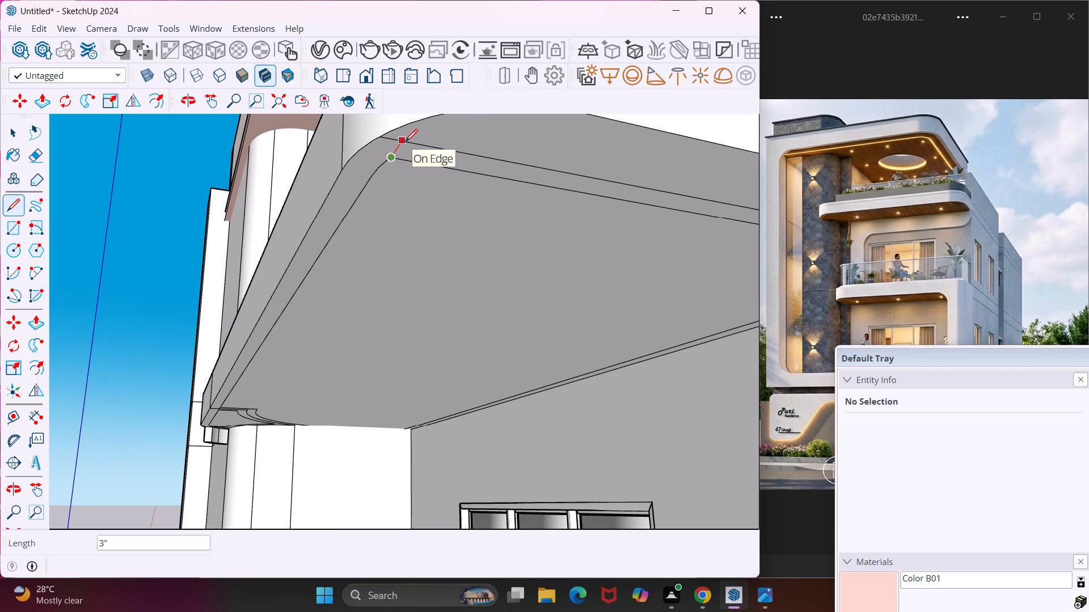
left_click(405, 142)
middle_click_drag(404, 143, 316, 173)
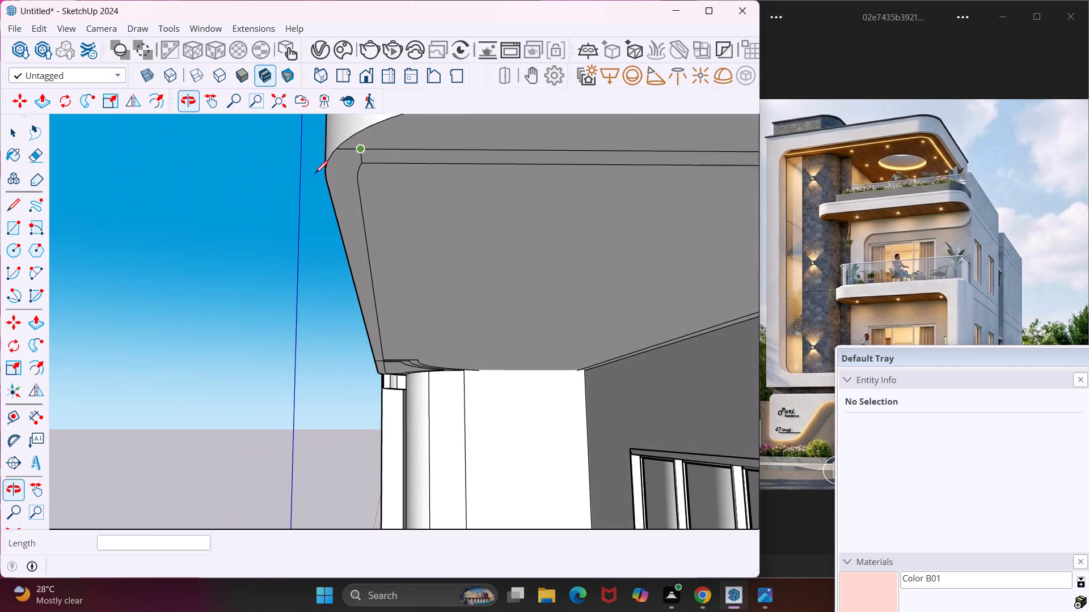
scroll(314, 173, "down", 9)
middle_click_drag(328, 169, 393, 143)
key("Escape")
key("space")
Offset the outer end-strip face of the slab underside inward by 3".
scroll(398, 158, "up", 8)
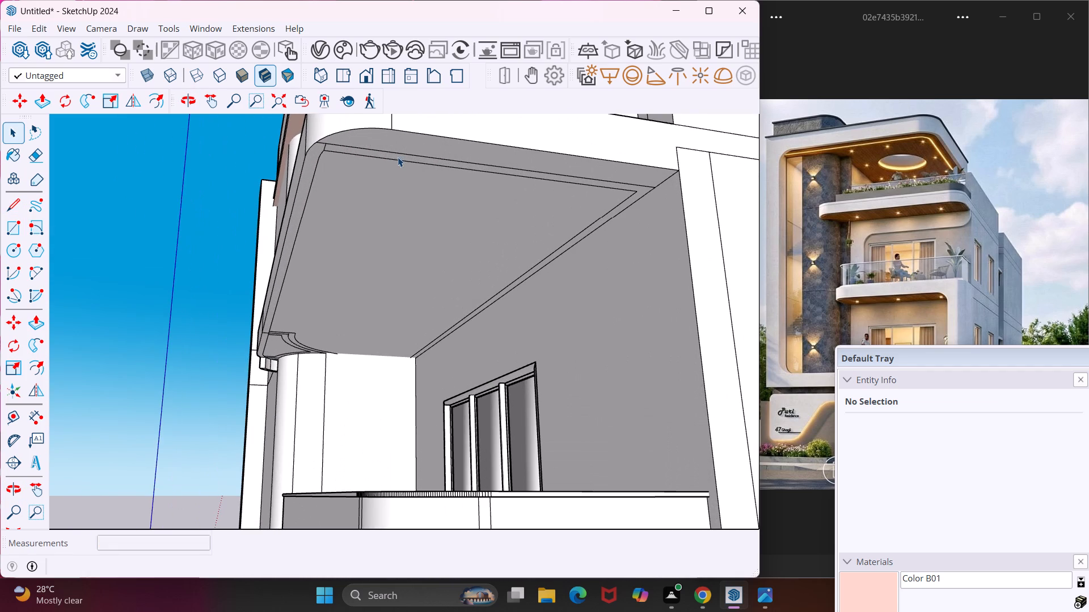
left_click(399, 150)
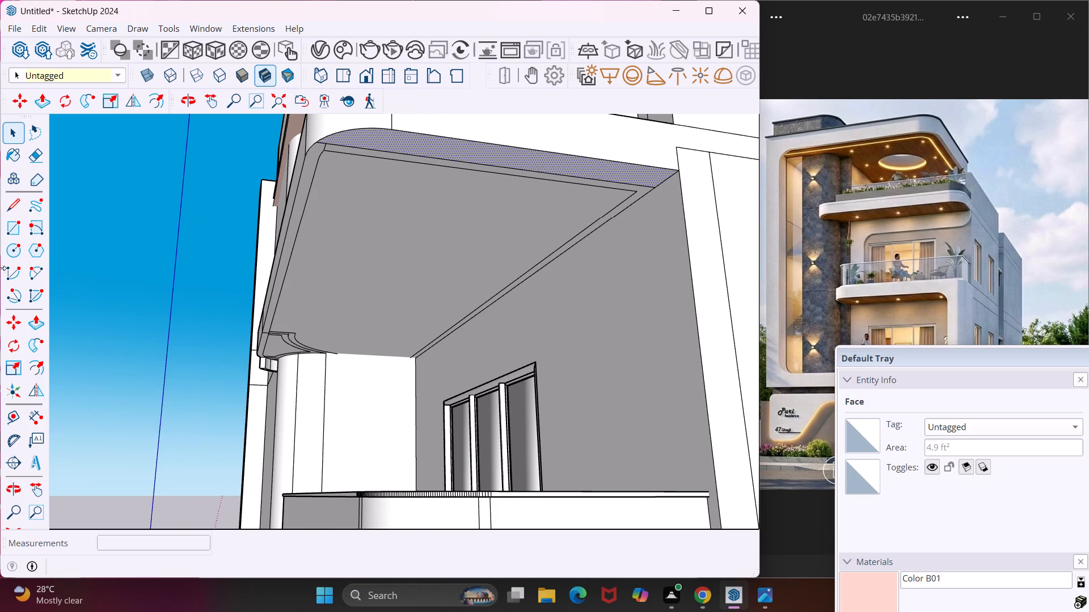
left_click(27, 363)
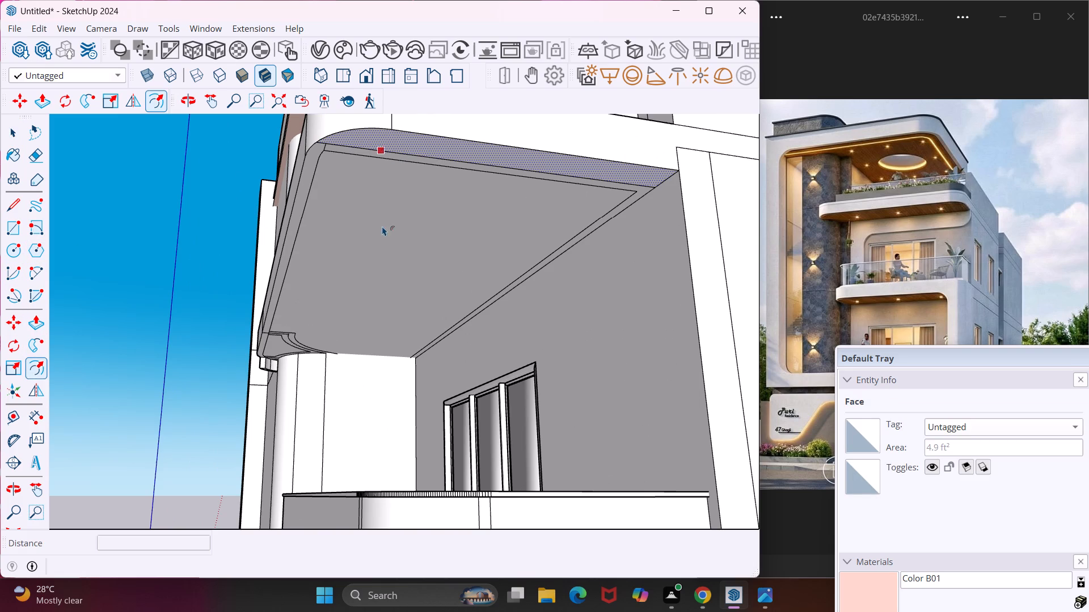
left_click(434, 147)
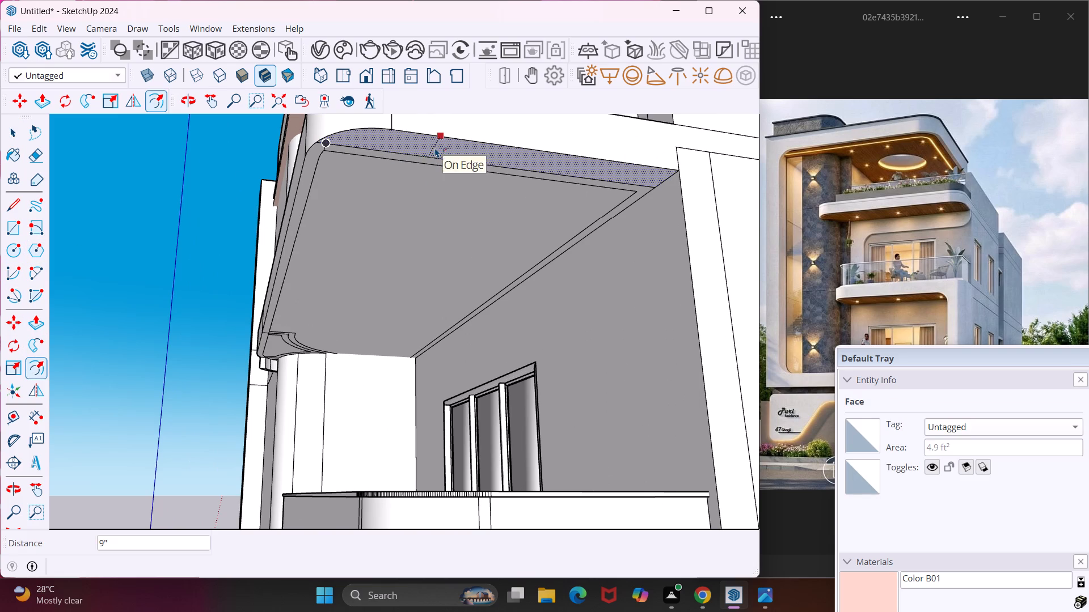
scroll(441, 138, "up", 4)
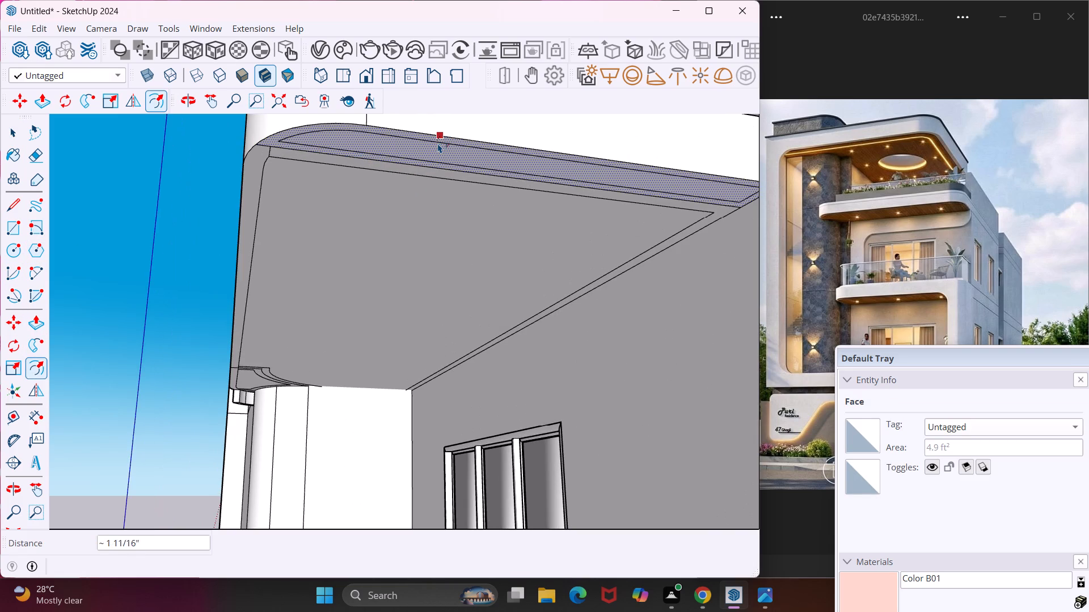
type("3\"")
key("Return")
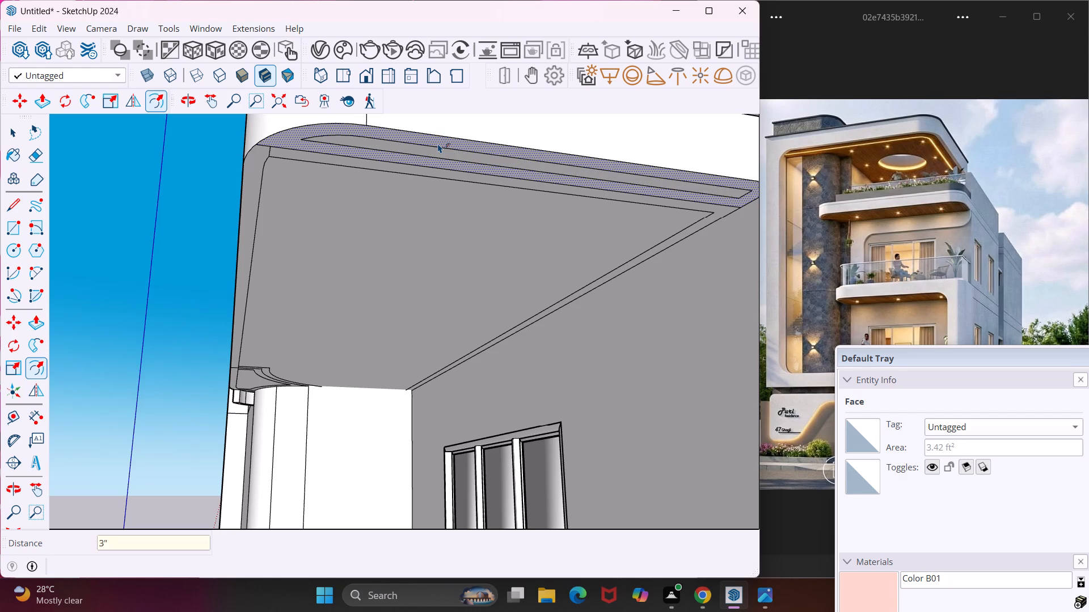
key("Escape")
key("space")
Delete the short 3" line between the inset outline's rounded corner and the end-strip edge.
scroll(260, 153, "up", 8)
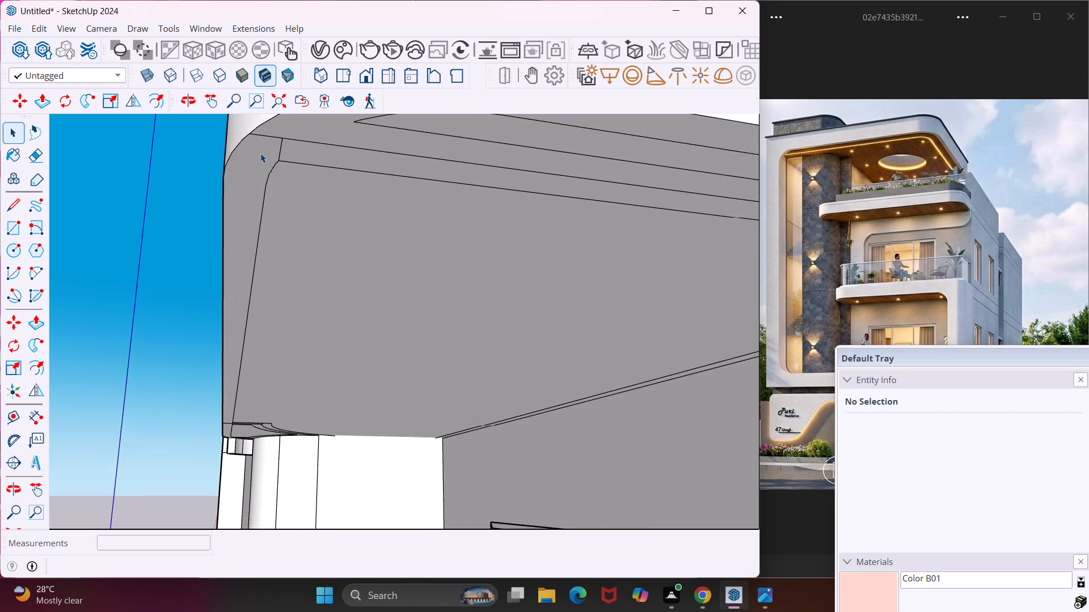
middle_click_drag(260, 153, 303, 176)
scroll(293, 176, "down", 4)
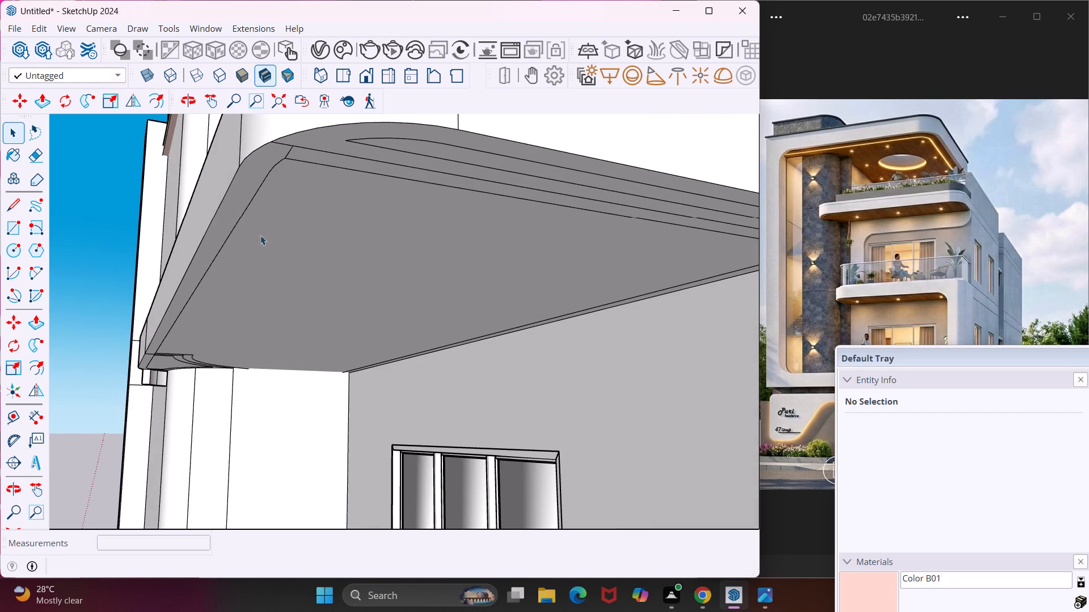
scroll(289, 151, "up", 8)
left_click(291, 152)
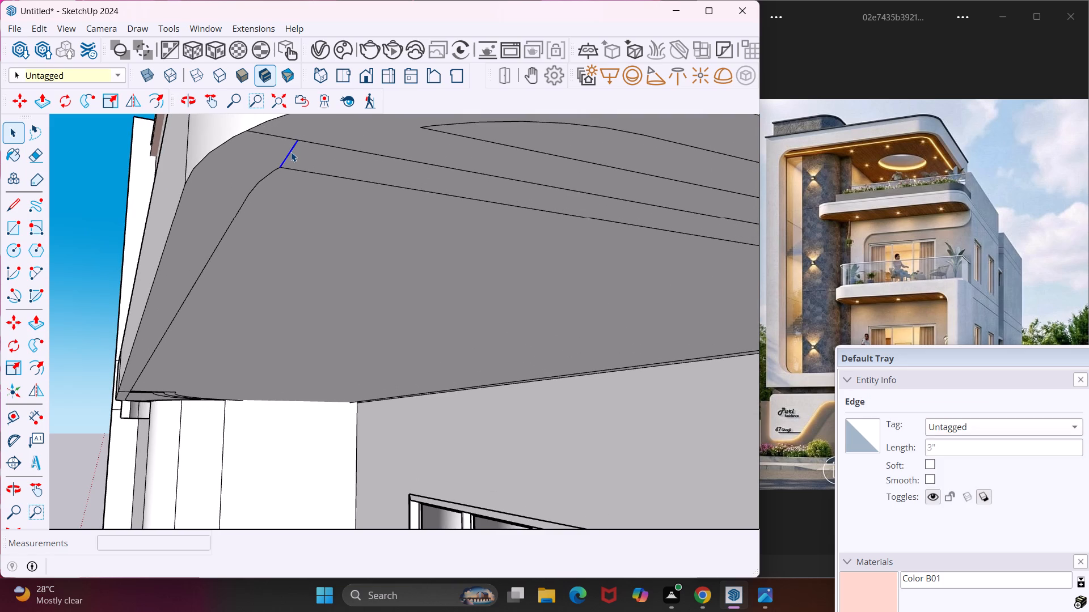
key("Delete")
Draw an arc with a bulge of about 1 1/16" from the main inset outline's rounded corner to the pointed end of the end strip's offset outline.
scroll(280, 154, "down", 5)
scroll(220, 171, "down", 5)
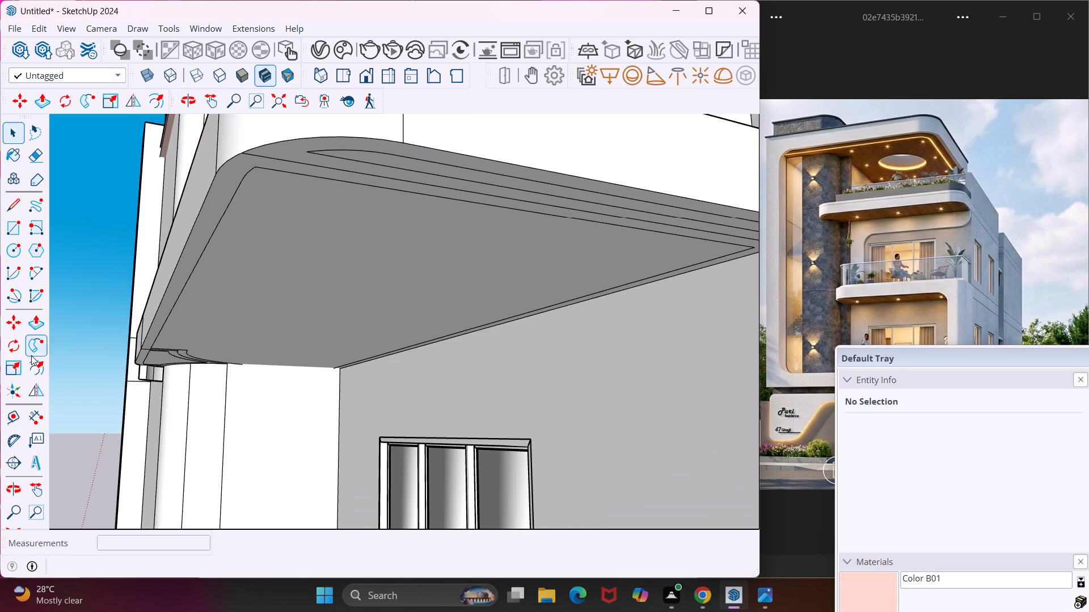
left_click(29, 269)
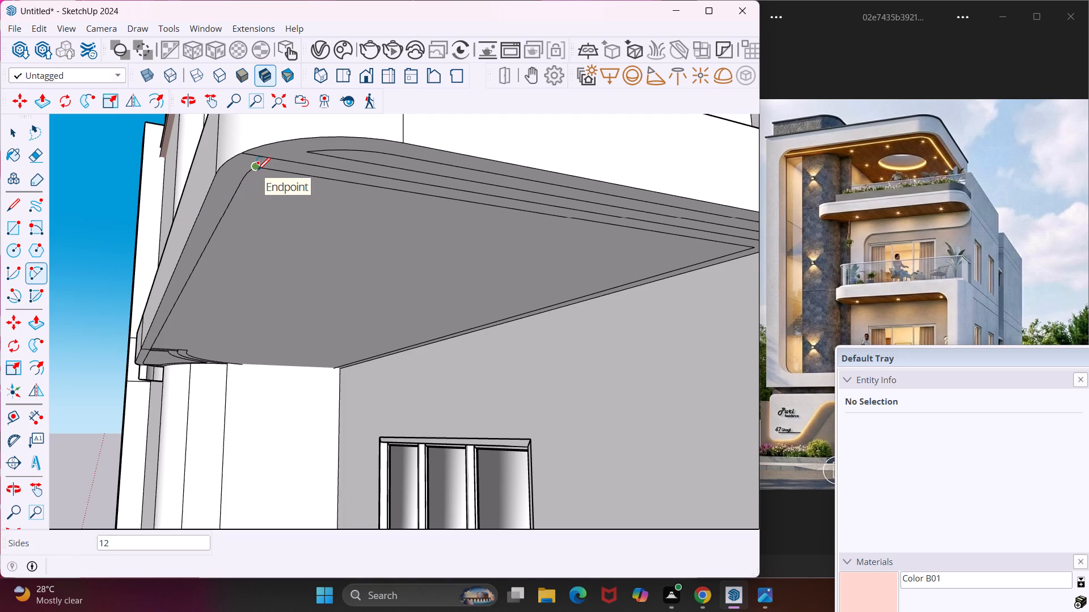
left_click(258, 170)
scroll(304, 151, "up", 8)
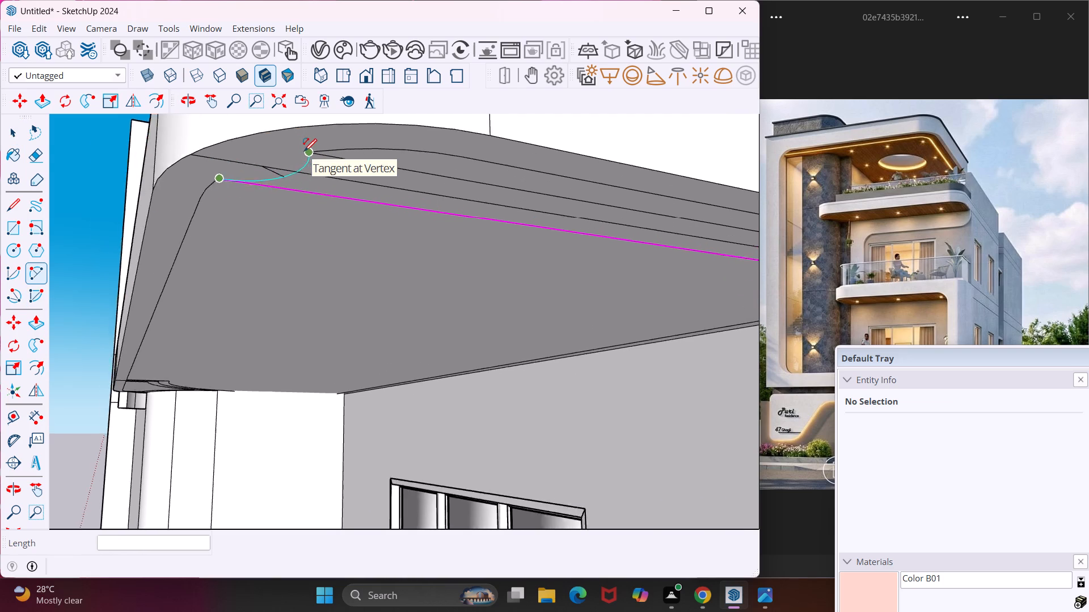
scroll(304, 151, "up", 7)
left_click(316, 155)
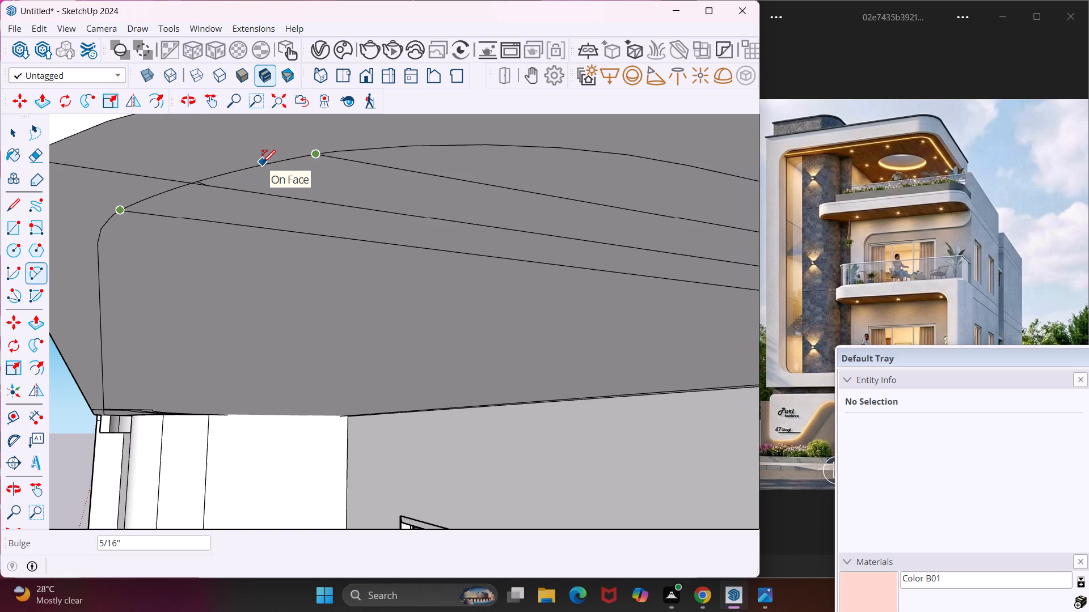
middle_click_drag(263, 163, 448, 118)
scroll(428, 122, "down", 5)
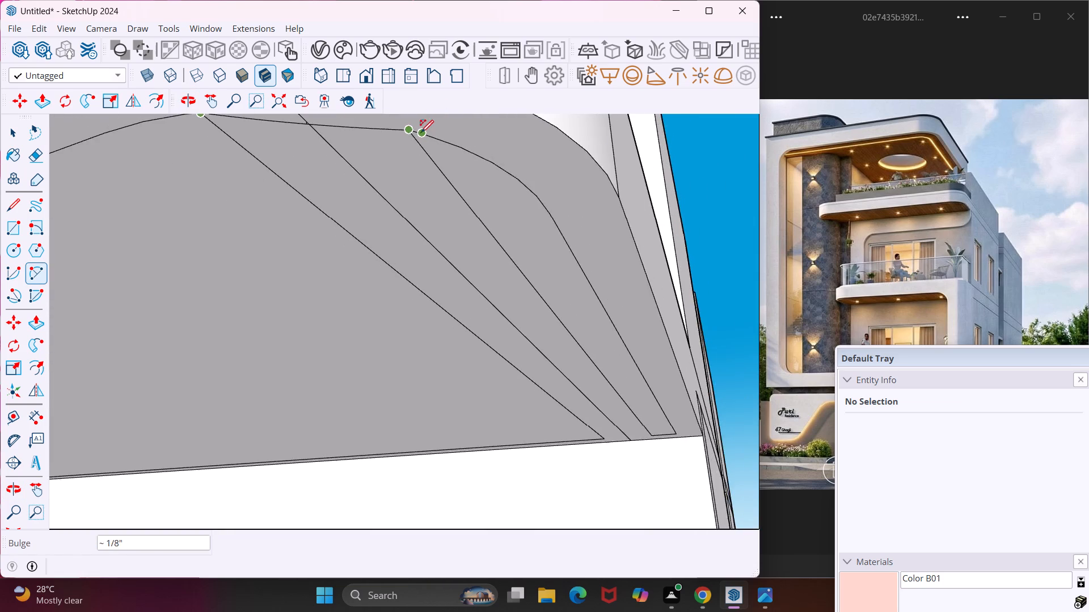
scroll(416, 133, "down", 3)
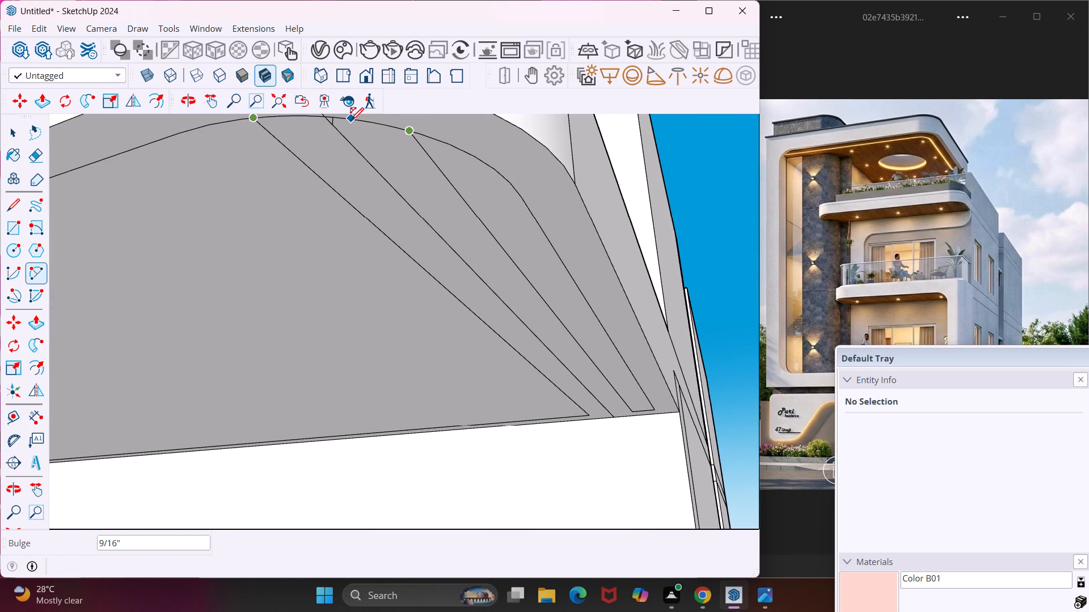
middle_click_drag(351, 120, 240, 163)
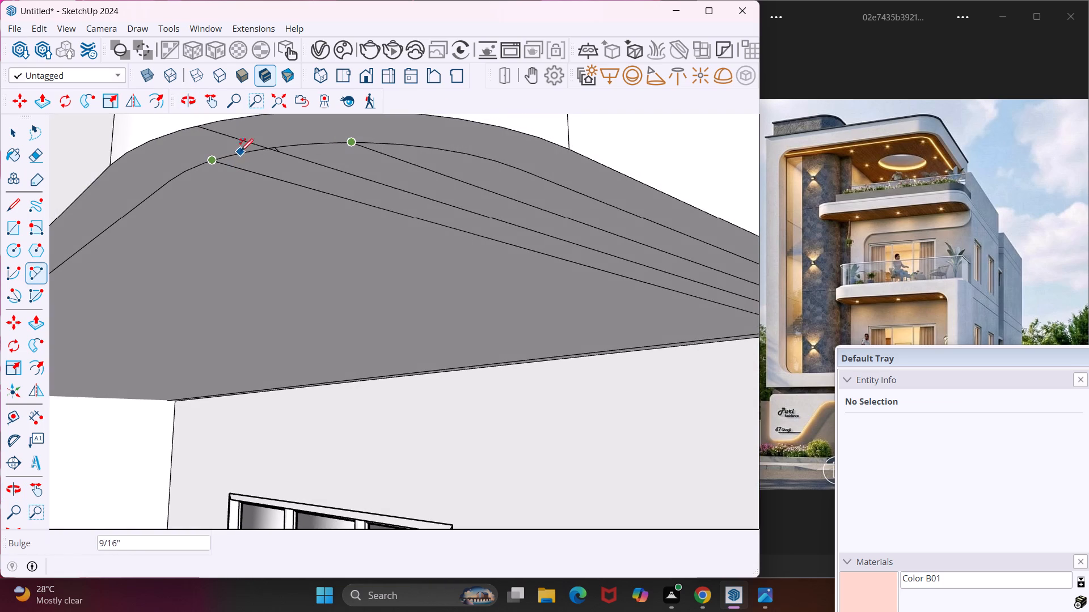
scroll(259, 140, "up", 2)
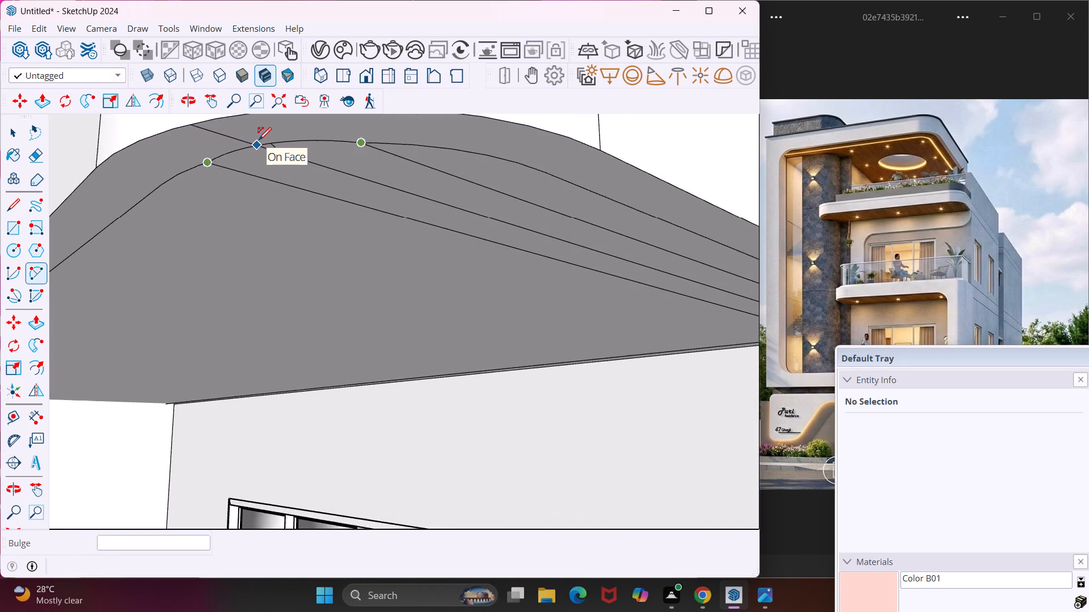
scroll(259, 140, "up", 5)
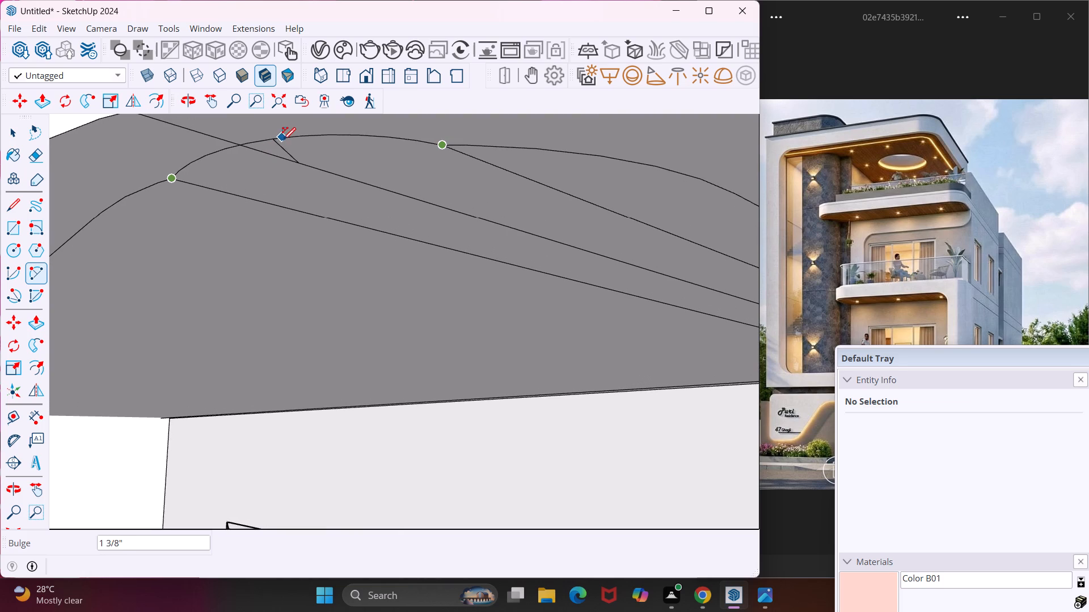
left_click(289, 143)
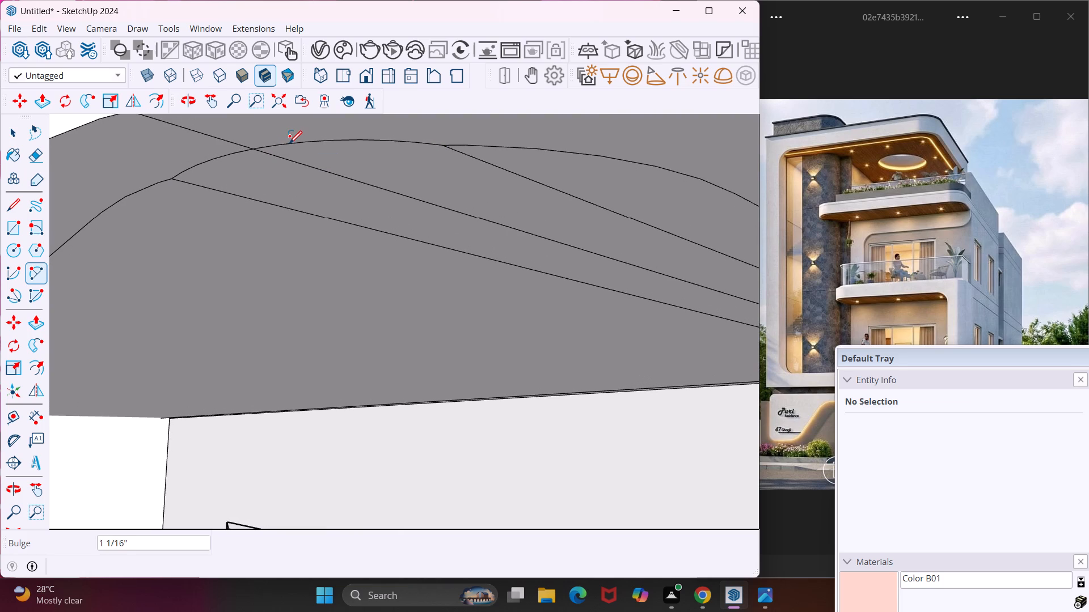
key("Escape")
key("space")
scroll(162, 175, "down", 11)
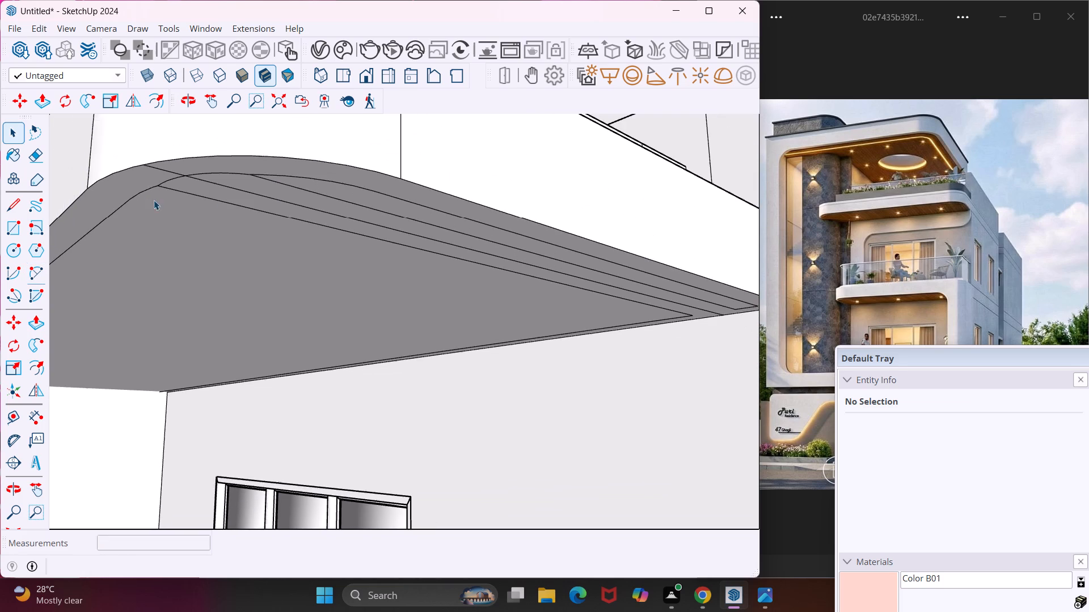
middle_click_drag(385, 232, 251, 214)
scroll(221, 213, "down", 9)
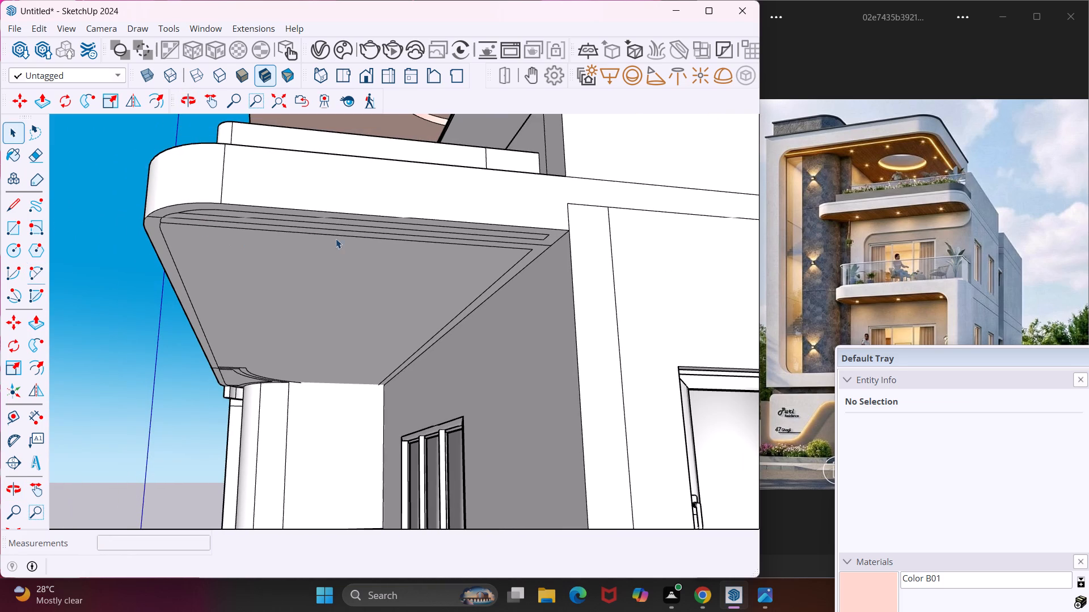
Draw a 3" line from the outer inset outline's corner to the slab underside's edge at the house wall.
scroll(554, 226, "up", 10)
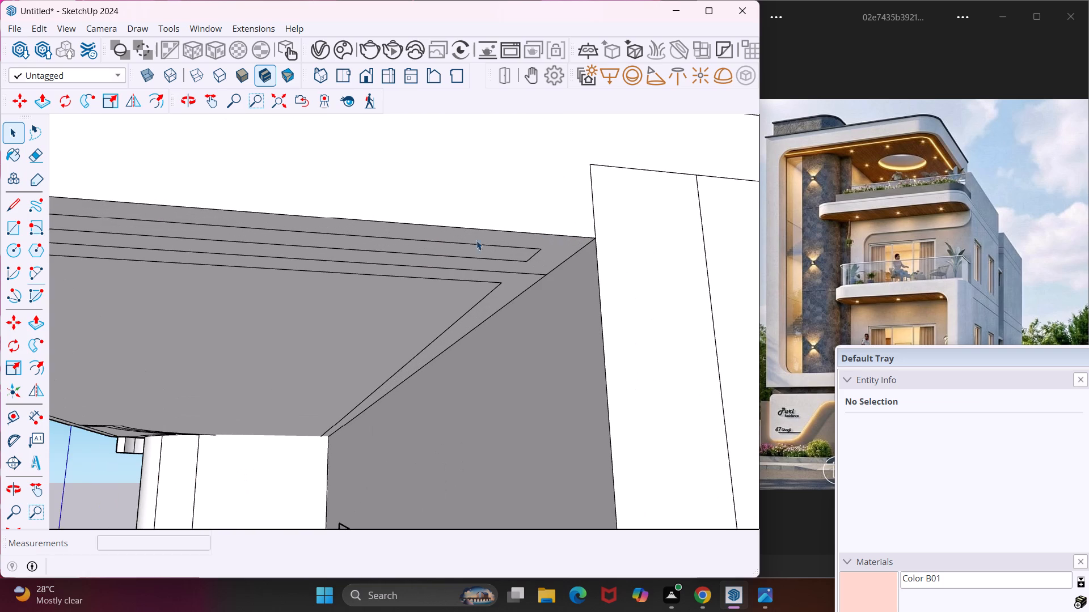
left_click(24, 207)
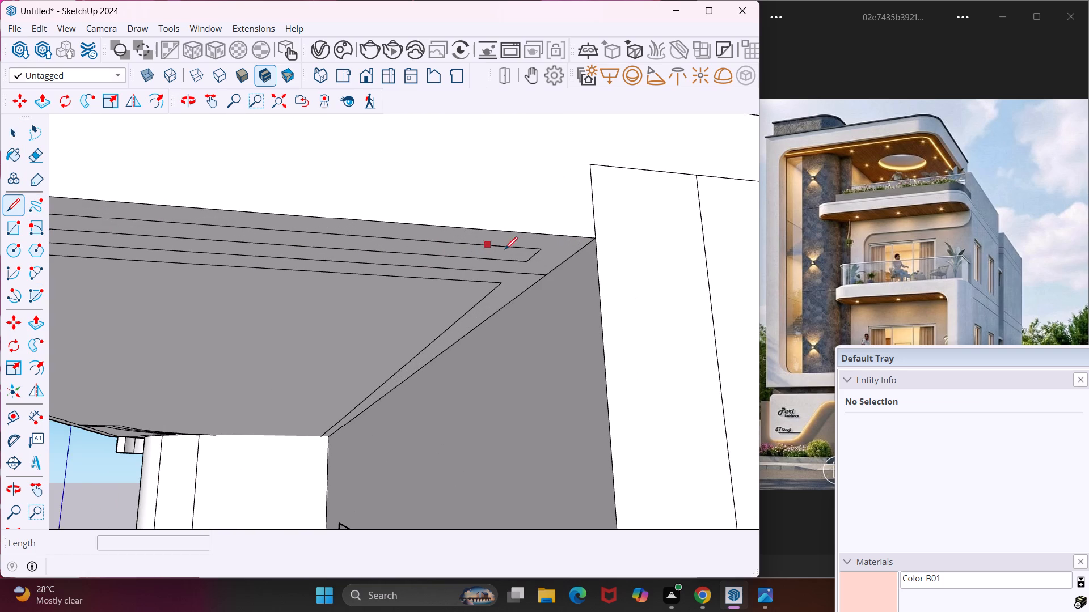
left_click(538, 249)
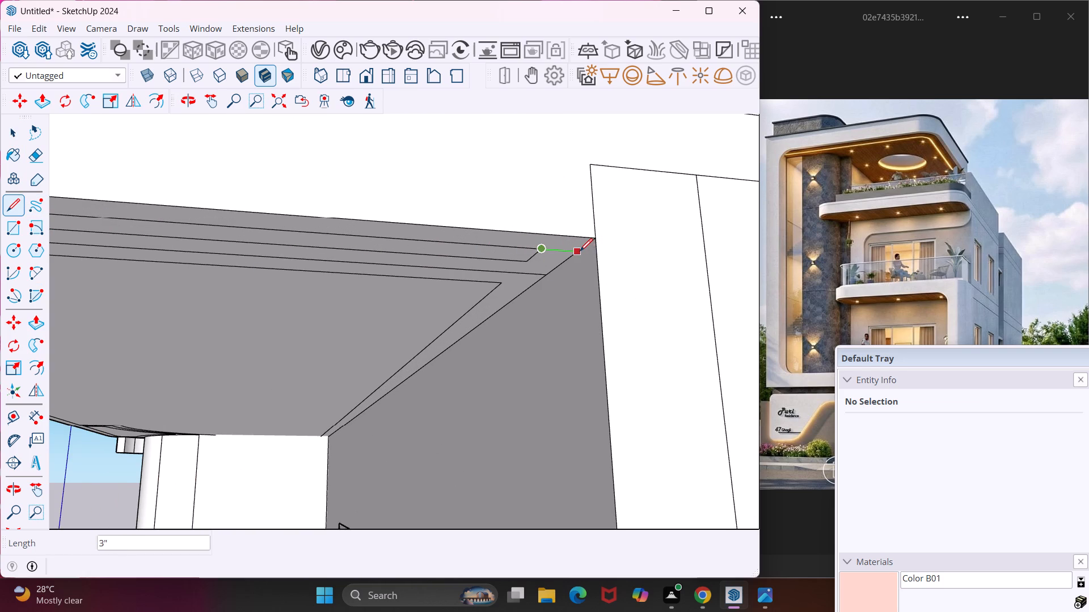
scroll(580, 251, "up", 2)
left_click(580, 251)
key("Escape")
Push/Pull the narrow outer border strip along the slab underside's short side and rounded corner down by 6".
key("space")
left_click(555, 236)
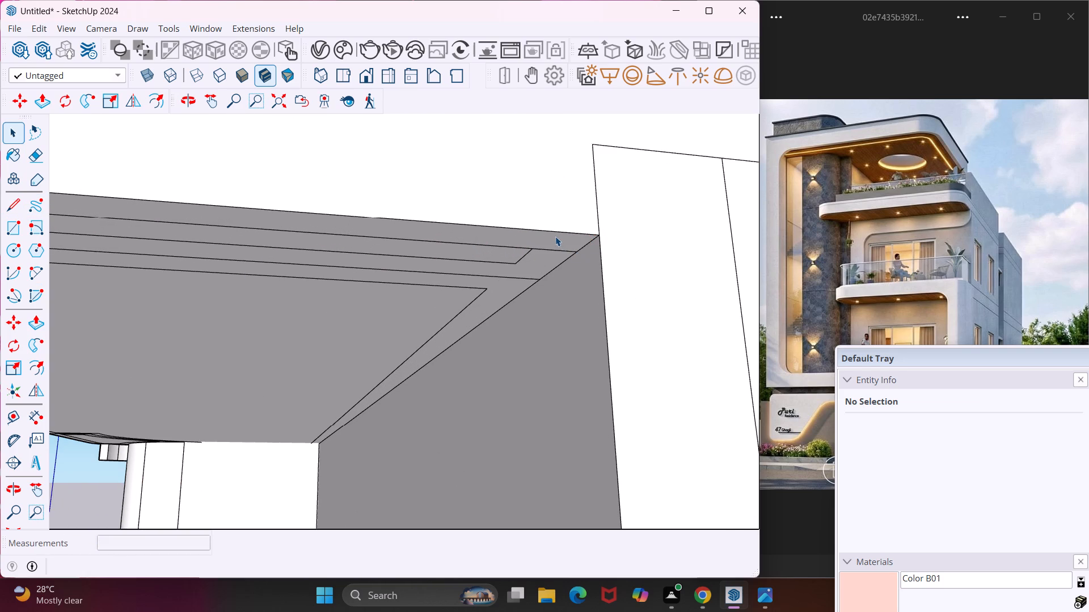
key("p")
left_click(555, 236)
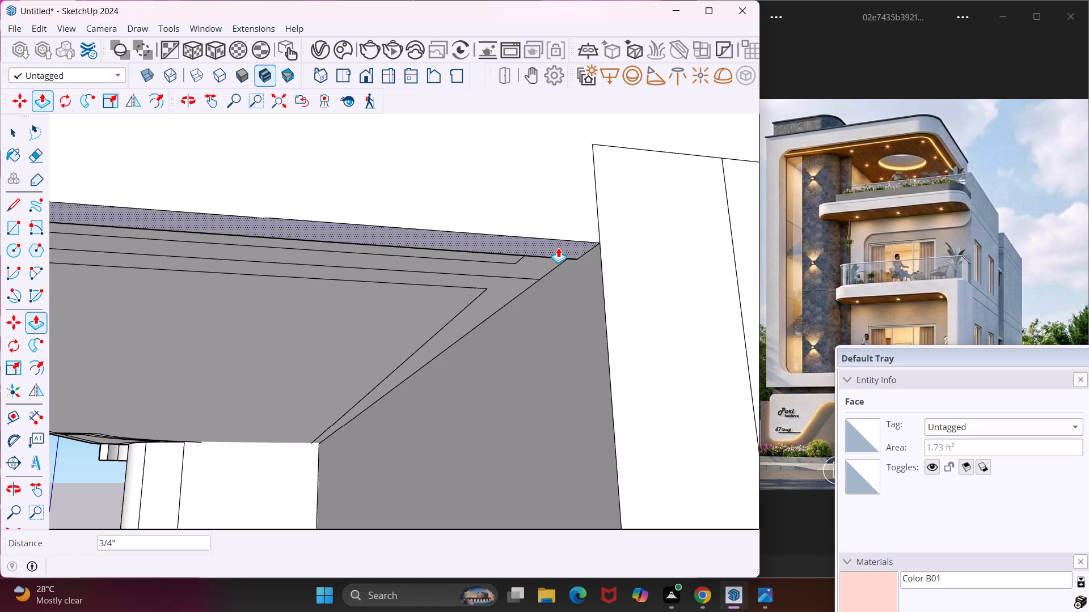
key("6")
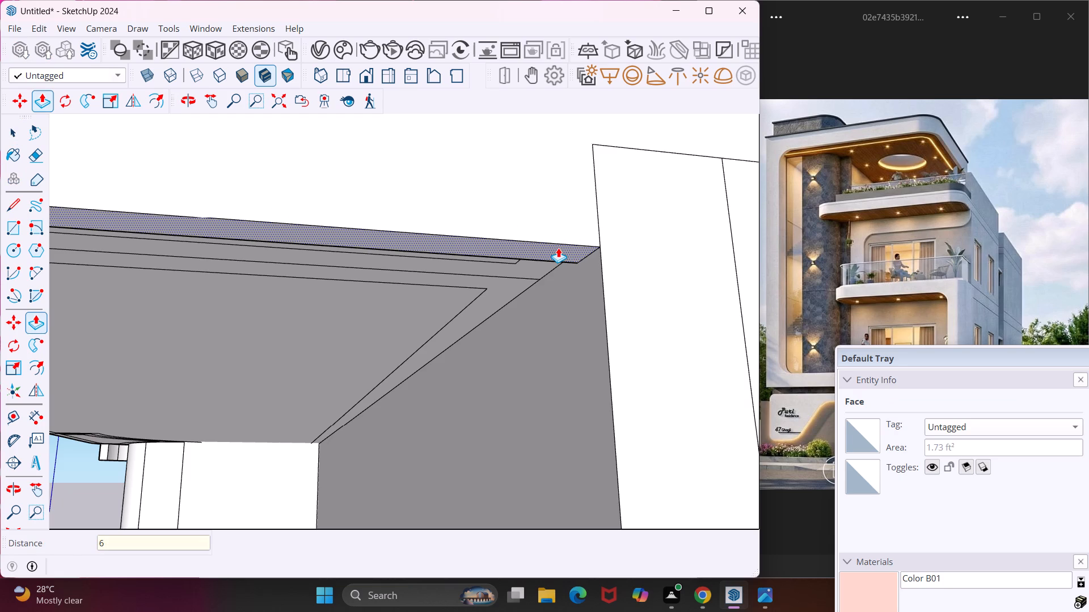
key("shift+quotedbl")
key("Return")
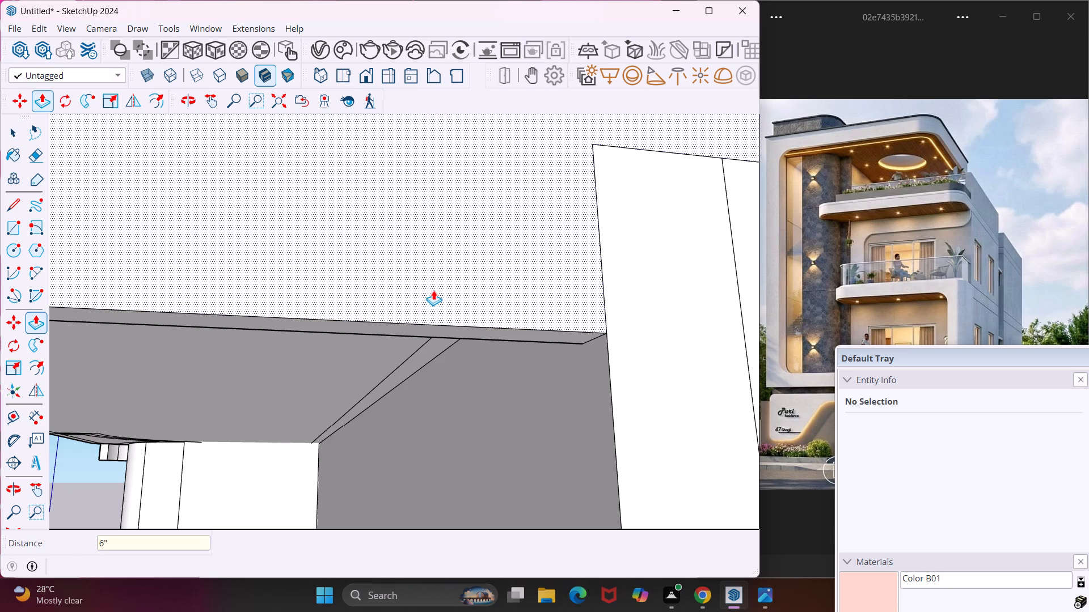
Push/Pull the long front border strip of the slab underside down 6", level with the dropped border at the rounded corner.
middle_click_drag(432, 291, 581, 263)
scroll(581, 263, "up", 1)
scroll(575, 261, "down", 11)
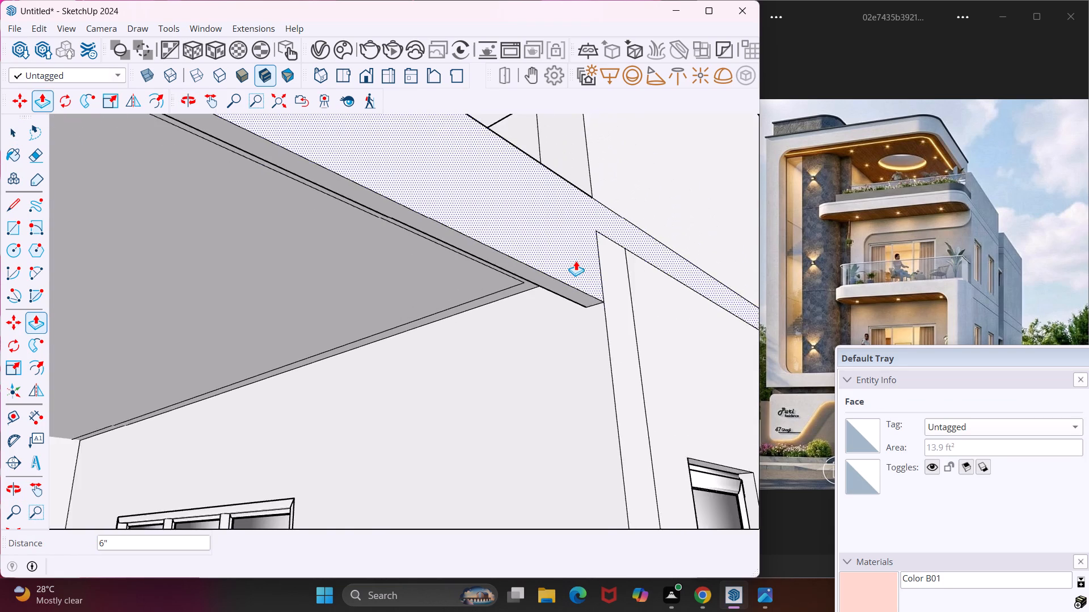
scroll(576, 261, "down", 7)
scroll(320, 200, "up", 3)
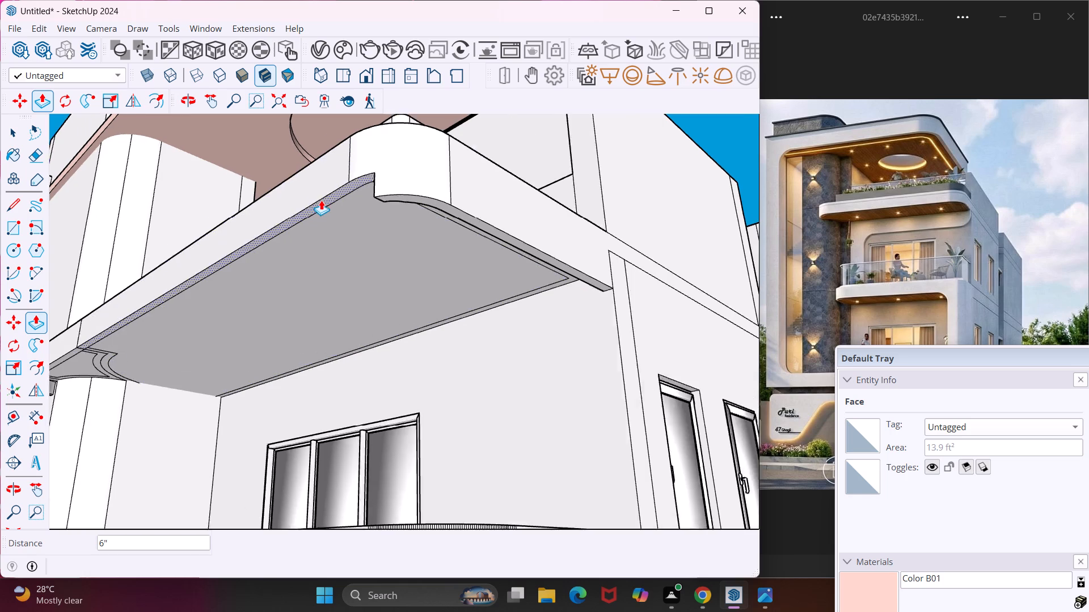
scroll(321, 200, "up", 6)
left_click(334, 199)
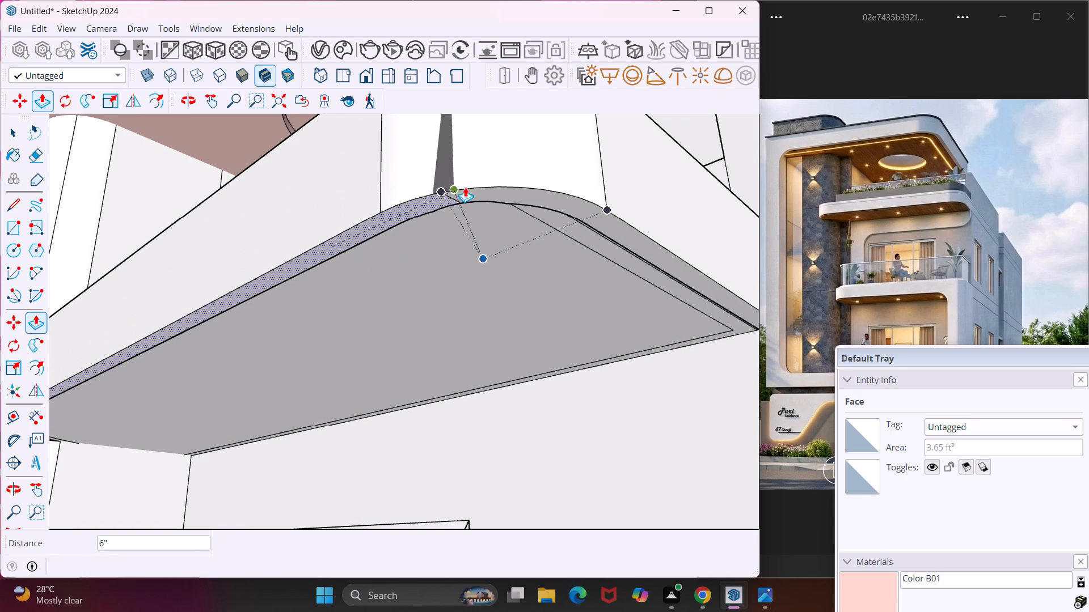
left_click(473, 184)
scroll(386, 185, "down", 10)
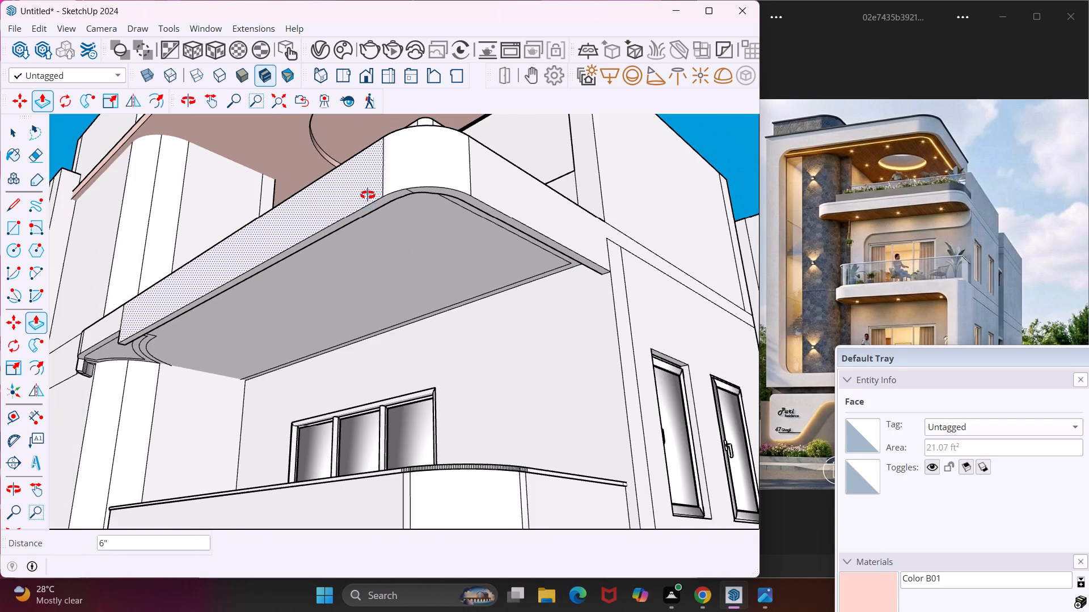
Examine the slab's front edge and underside where the dropped border stops near the curved end beside the tall wall.
middle_click_drag(366, 195, 621, 158)
scroll(496, 197, "down", 6)
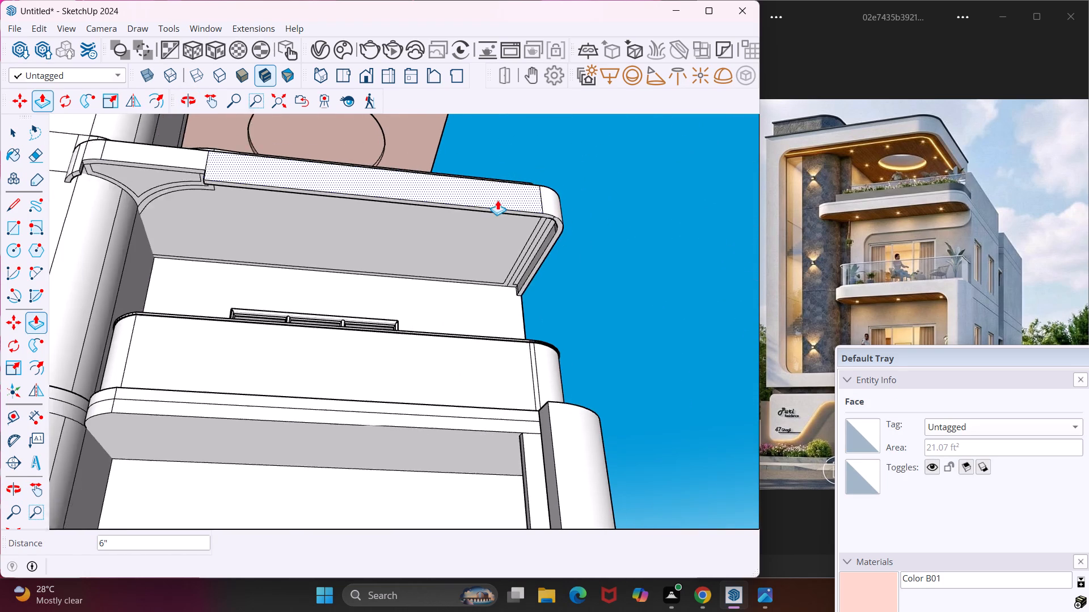
scroll(497, 200, "down", 1)
middle_click_drag(209, 178, 317, 266)
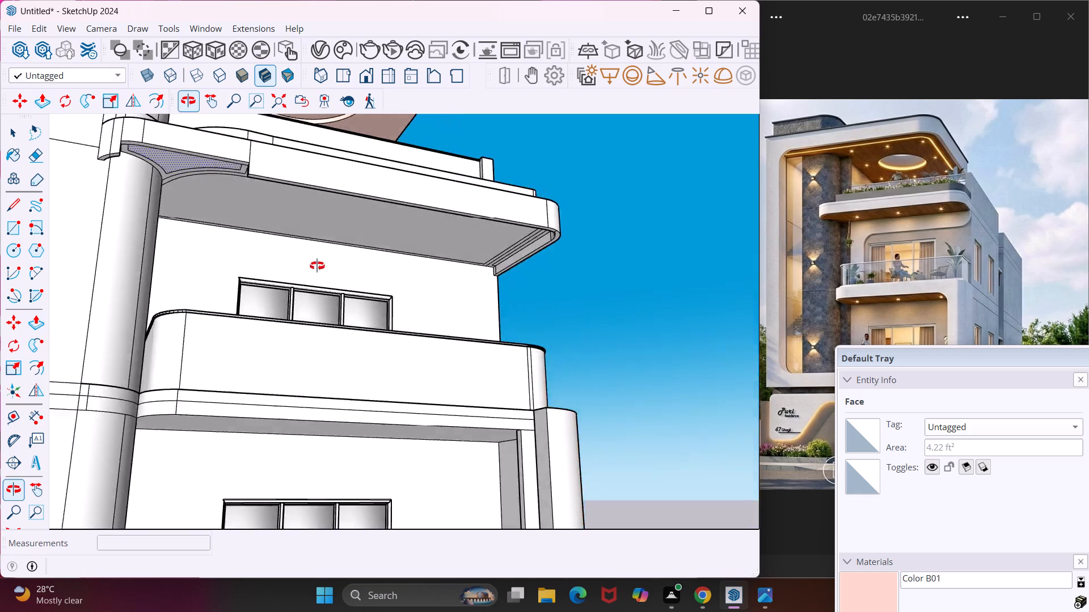
middle_click_drag(317, 266, 437, 358)
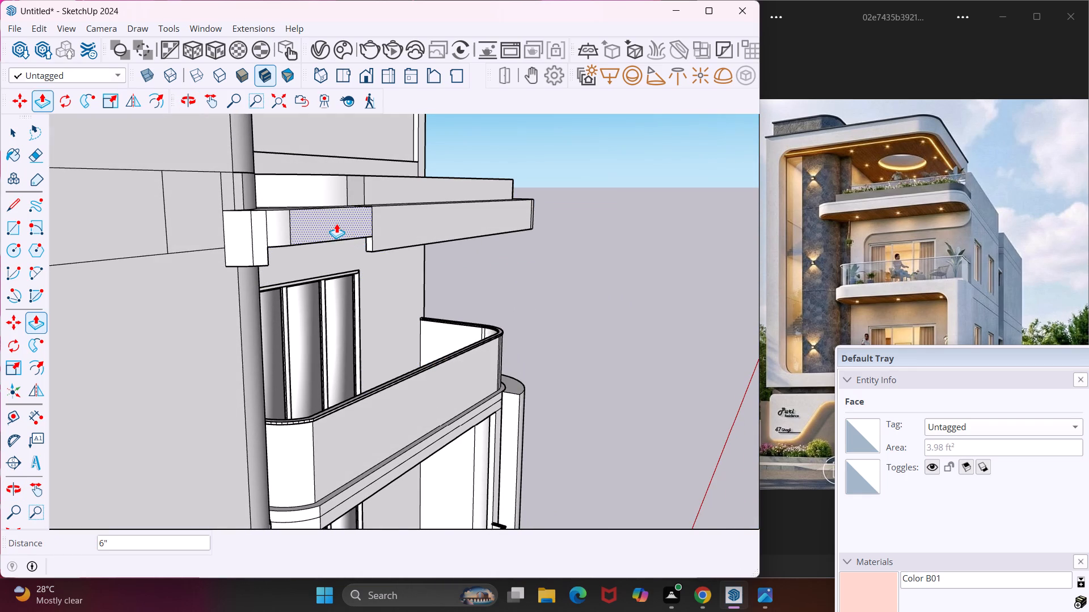
scroll(336, 223, "up", 4)
middle_click_drag(336, 223, 385, 150)
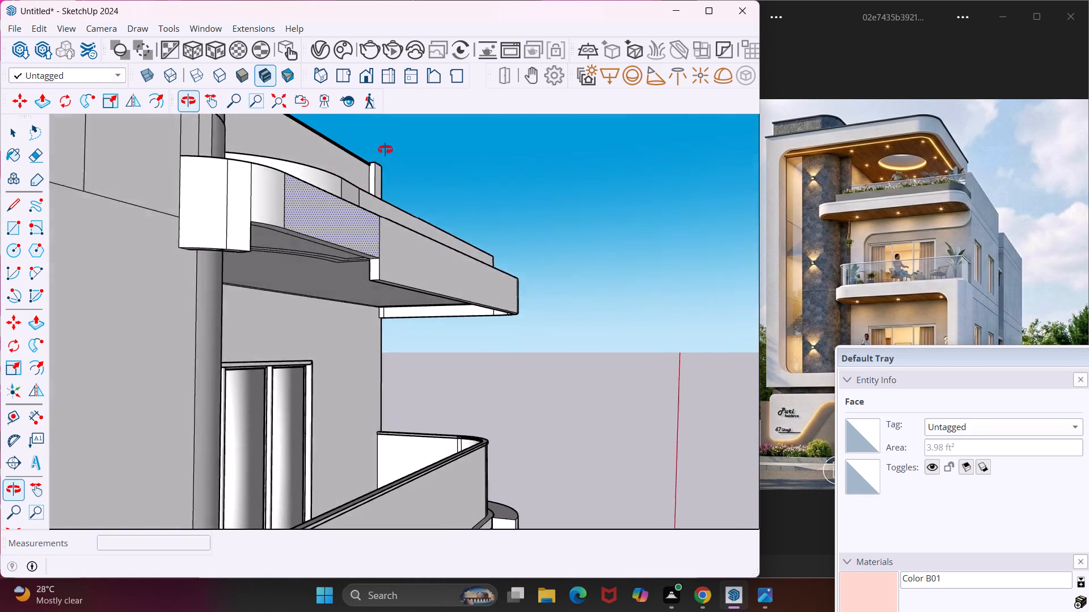